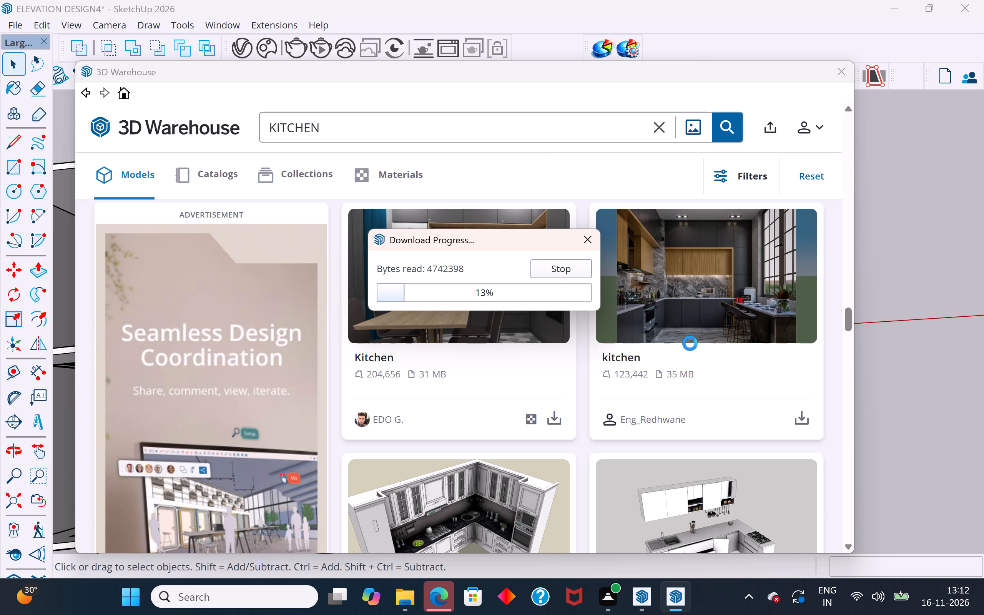
Stop the kitchen model download that is in progress from 3D Warehouse.
left_click(925, 239)
left_click(584, 241)
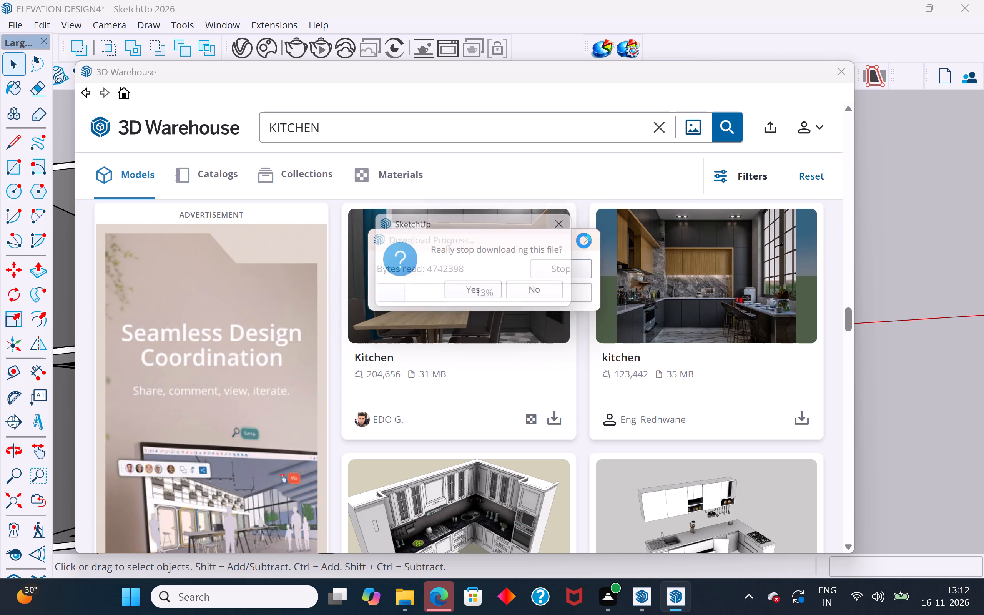
left_click(500, 299)
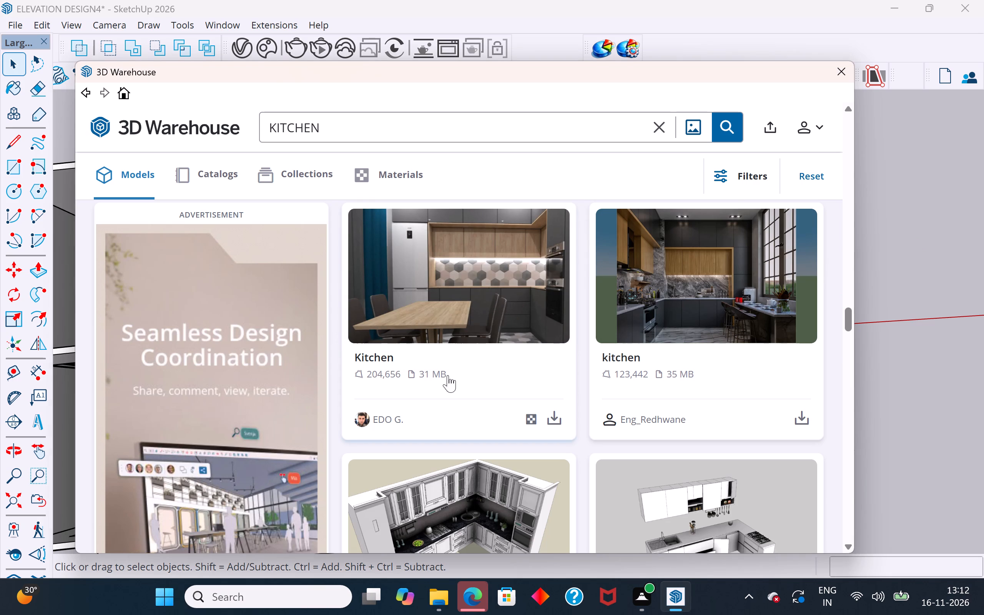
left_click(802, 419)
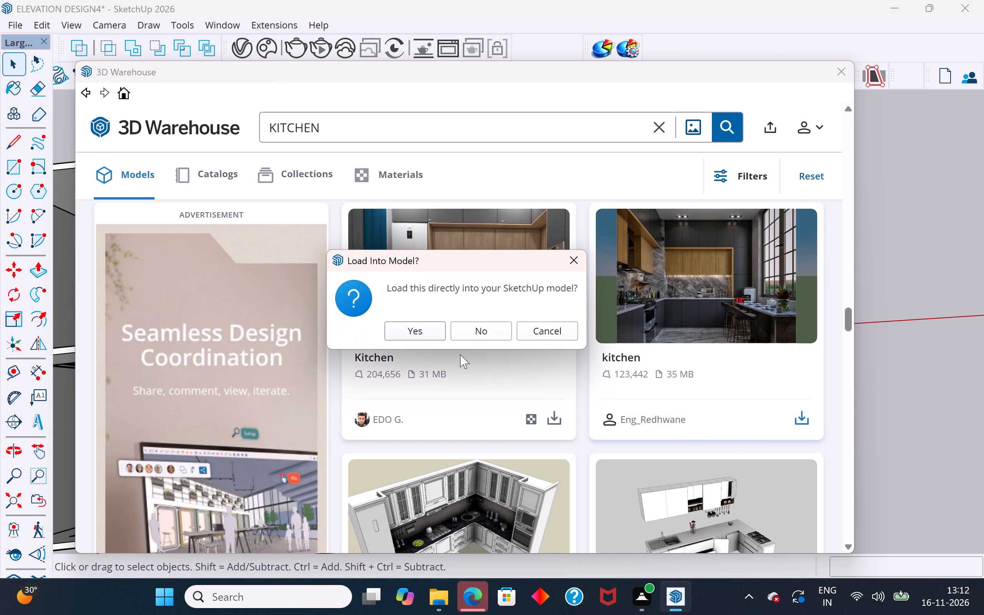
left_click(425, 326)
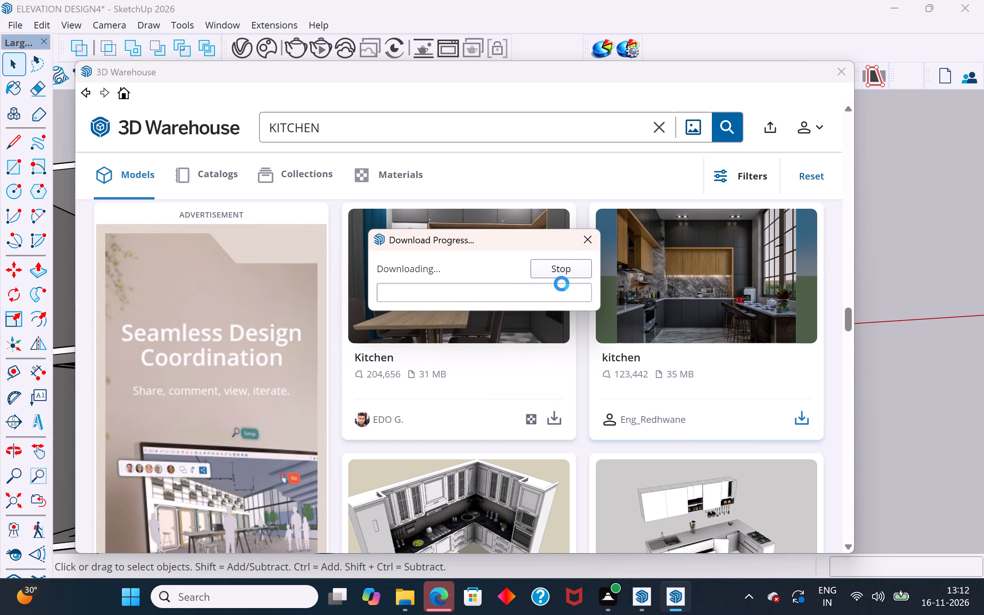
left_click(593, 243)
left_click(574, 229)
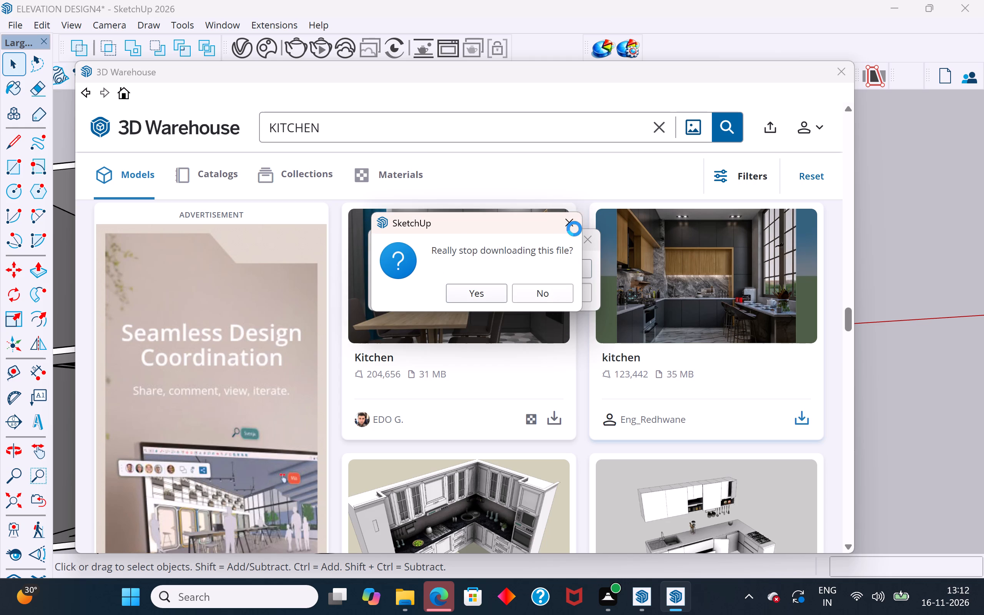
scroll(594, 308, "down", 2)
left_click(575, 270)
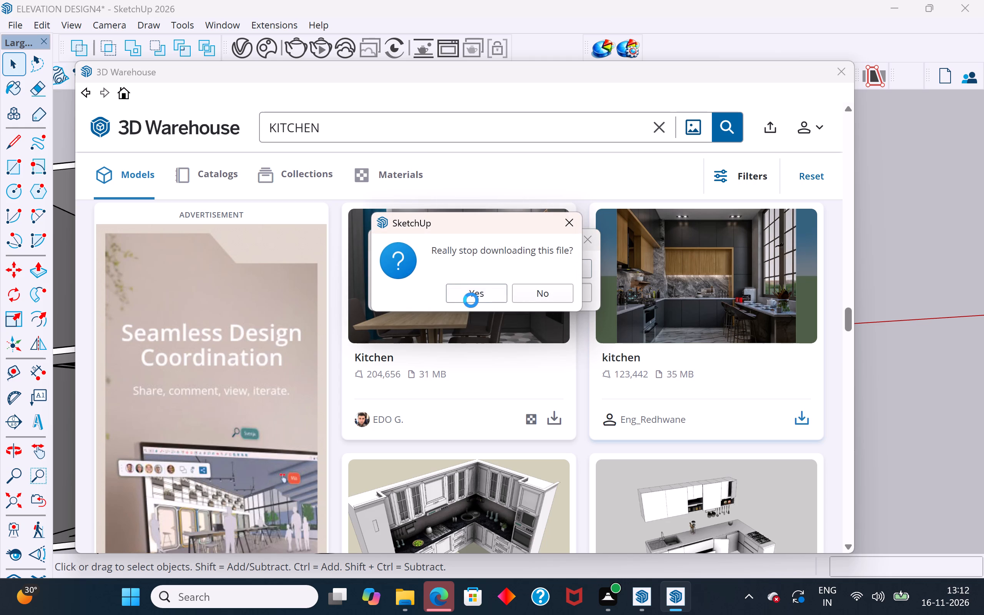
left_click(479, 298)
Browse the kitchen results and load the 758 KB white L-shaped Kitchen with wood countertop directly into the model.
scroll(548, 341, "down", 5)
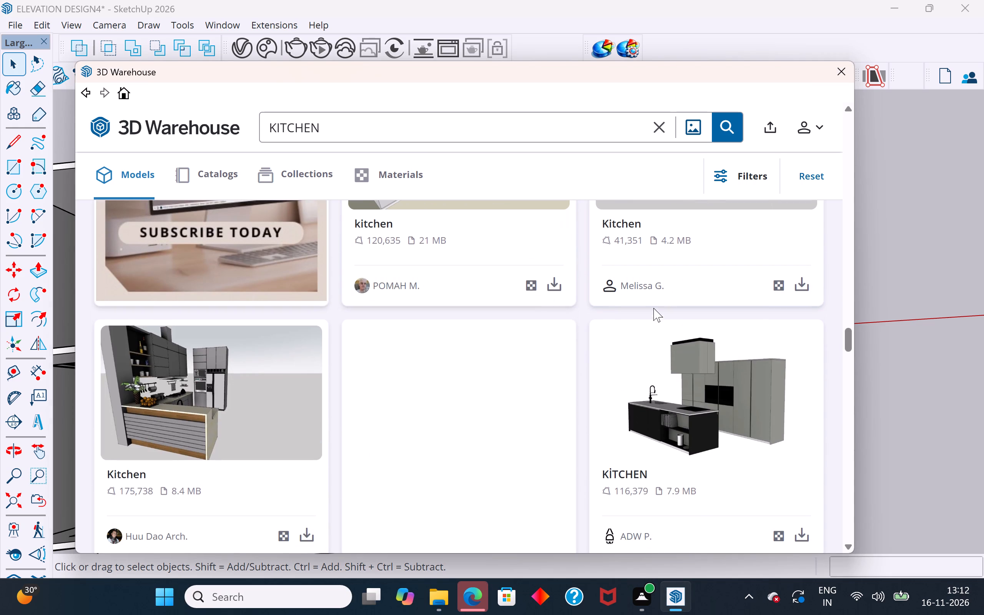
scroll(662, 294, "up", 2)
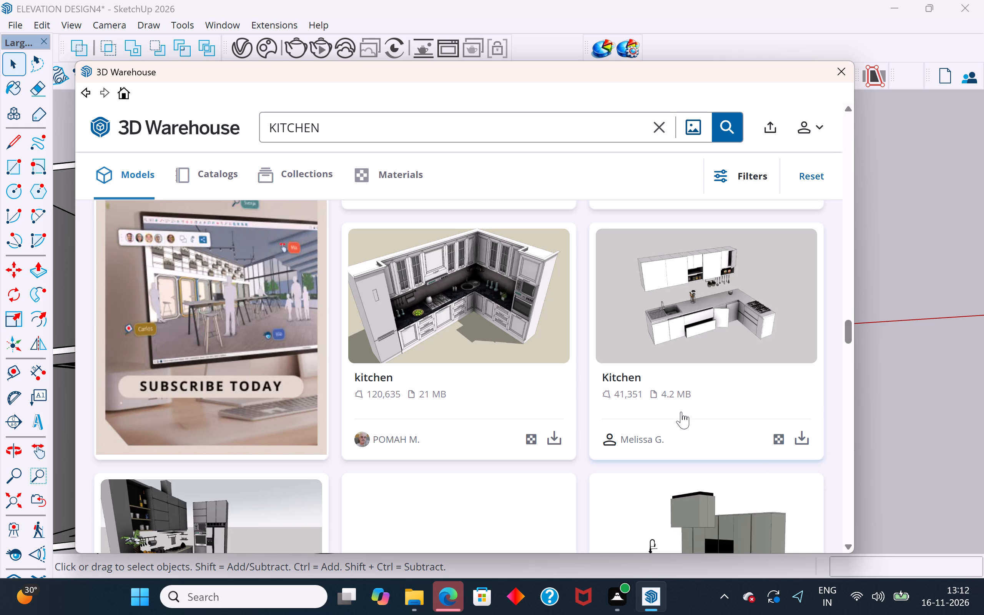
scroll(565, 386, "down", 2)
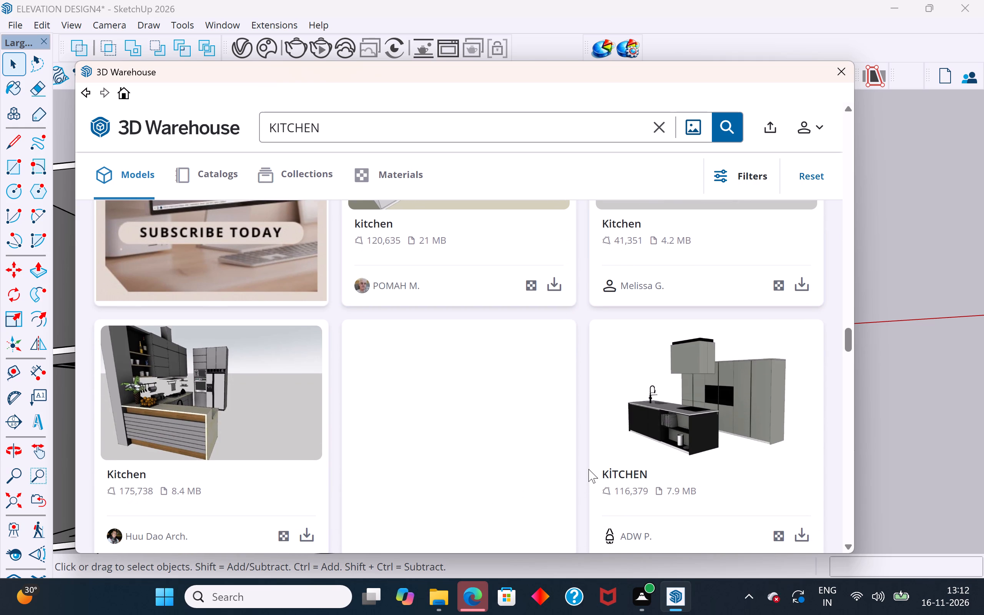
scroll(416, 465, "down", 1)
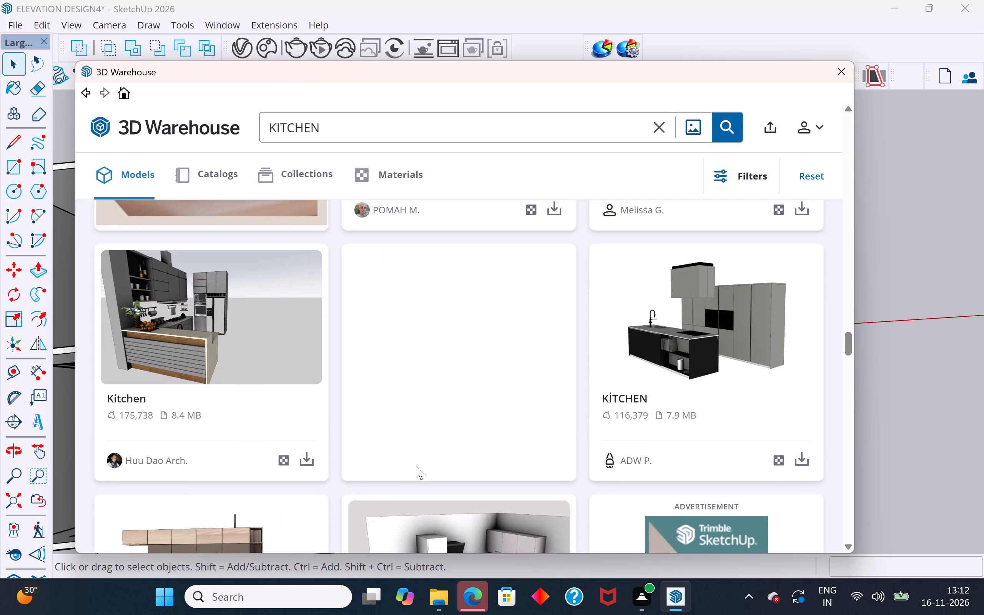
scroll(328, 449, "down", 3)
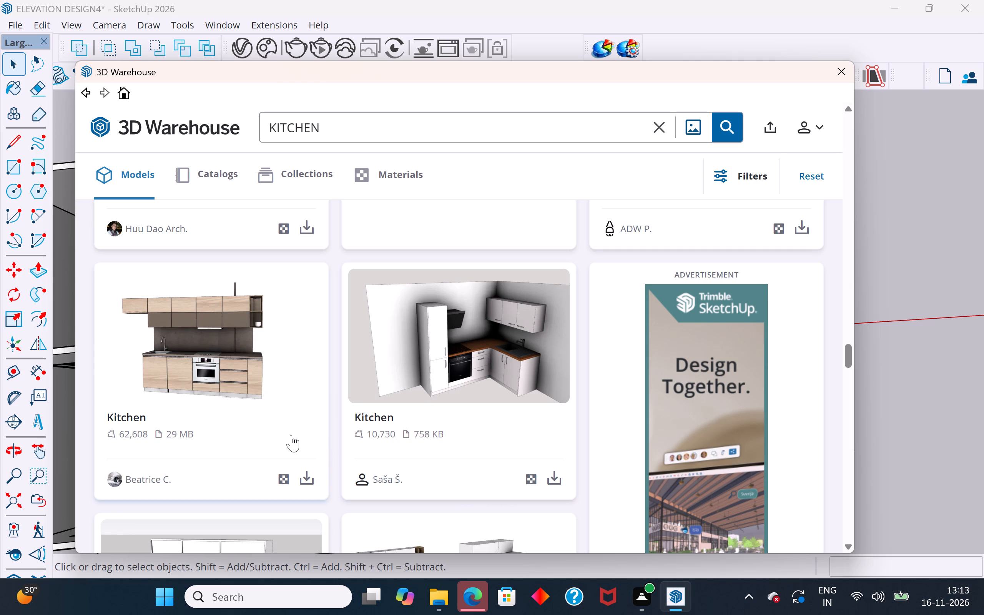
scroll(540, 478, "down", 2)
scroll(540, 478, "up", 1)
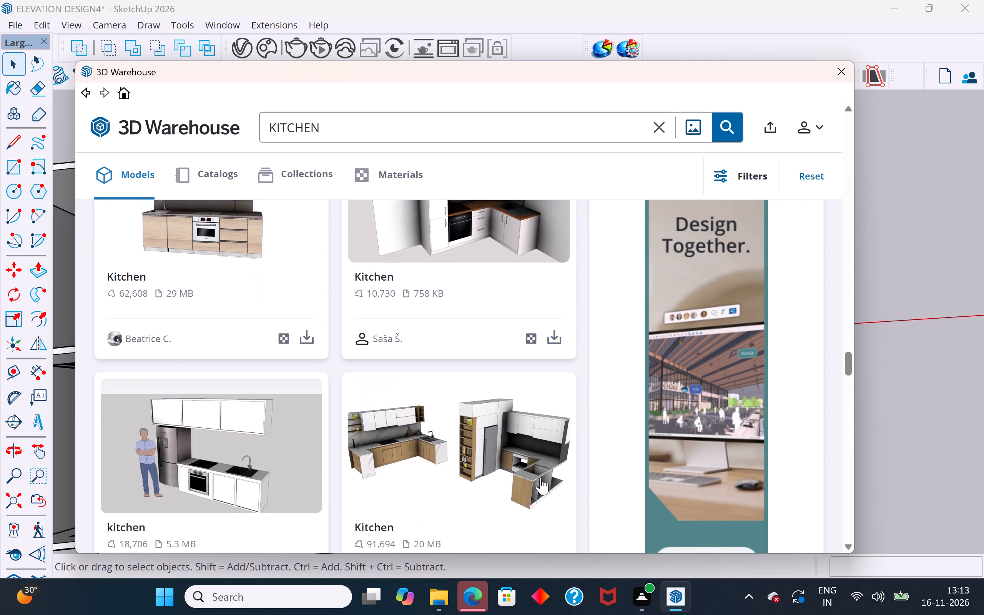
scroll(540, 478, "up", 1)
left_click(566, 478)
left_click(429, 337)
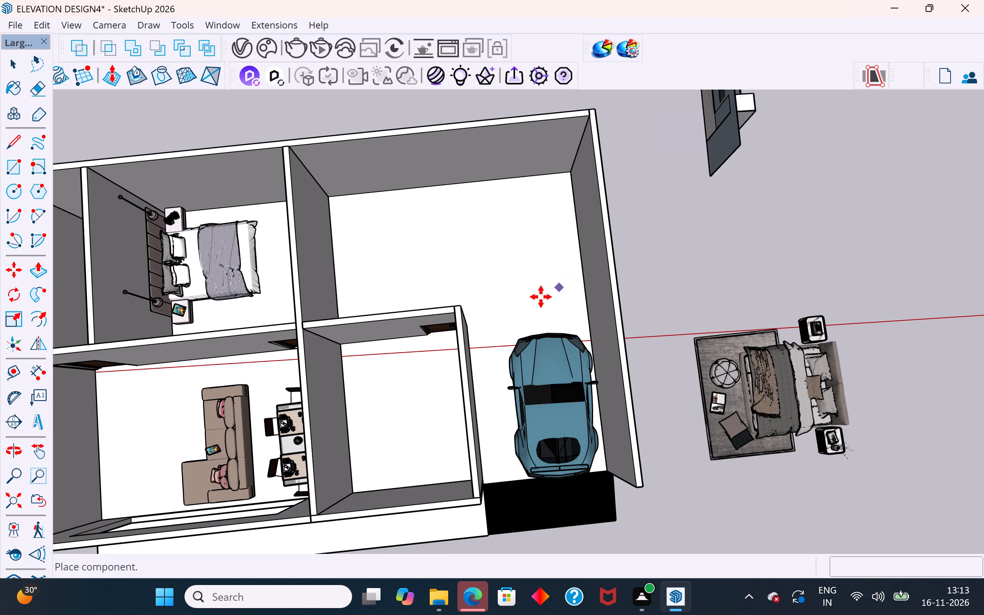
Place the kitchen component outside the house, near the bedroom furniture set.
scroll(533, 299, "down", 4)
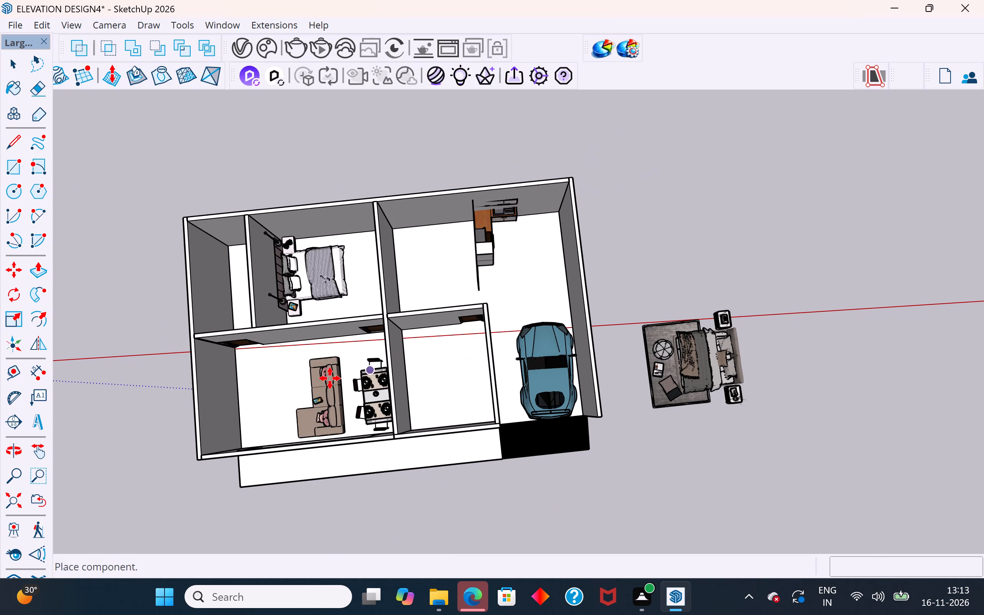
left_click(531, 371)
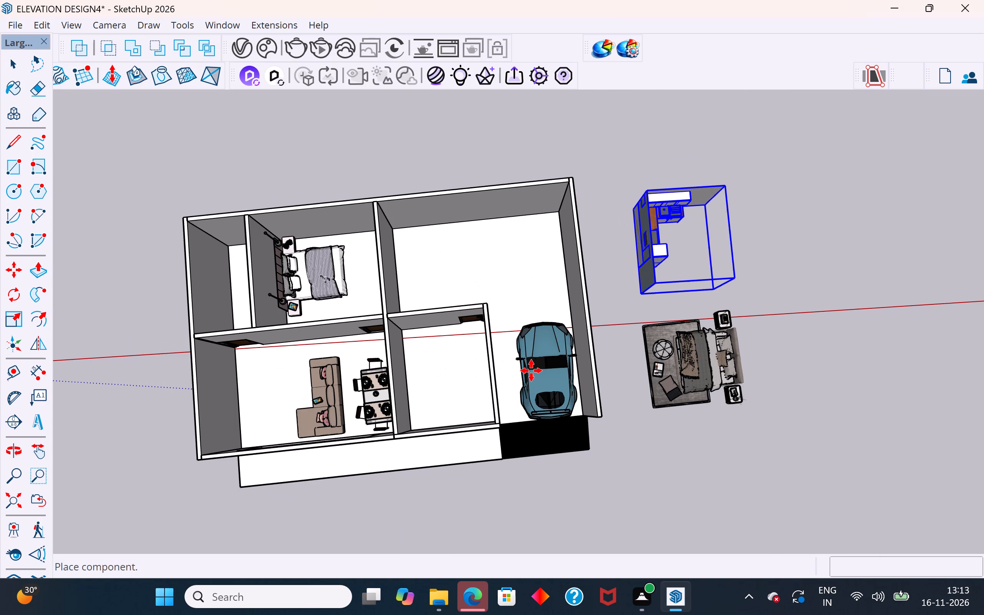
left_click(5, 65)
left_click(160, 132)
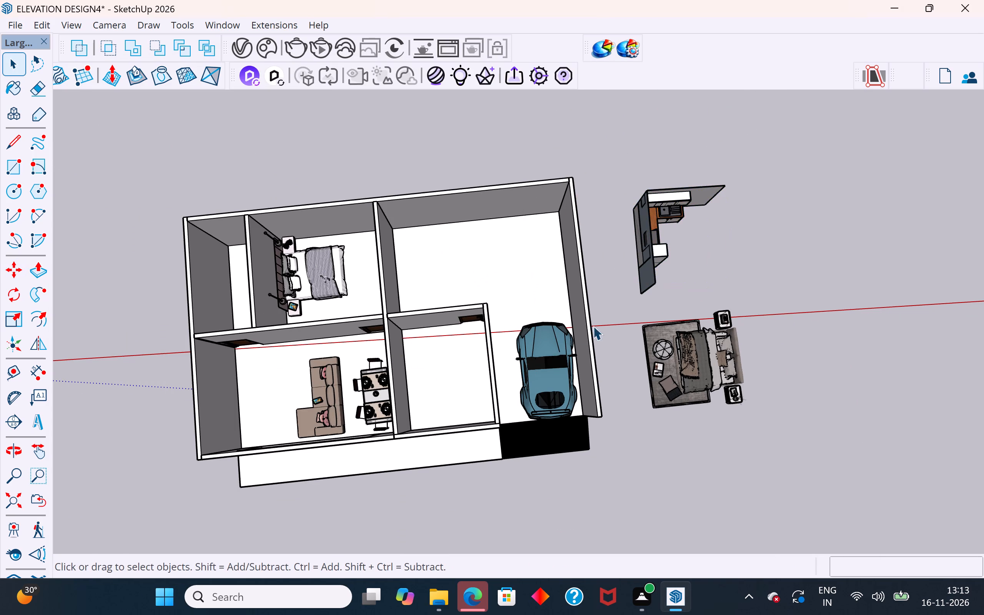
Explode the placed kitchen component into separate editable parts.
middle_click_drag(593, 326, 513, 126)
middle_click_drag(779, 314, 627, 204)
scroll(782, 387, "up", 3)
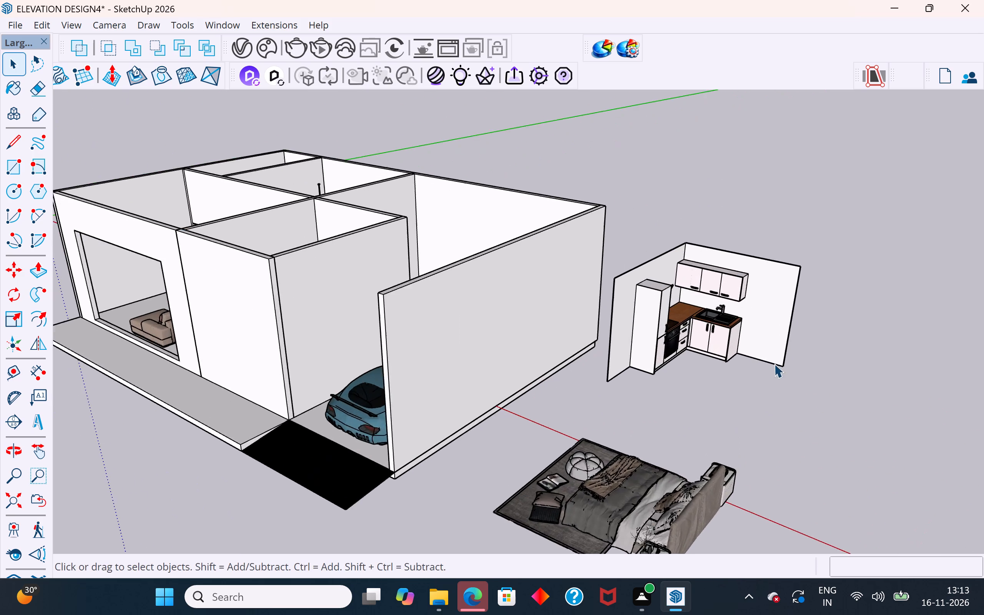
scroll(774, 364, "up", 4)
middle_click_drag(733, 344, 580, 209)
scroll(643, 321, "up", 1)
middle_click_drag(582, 215, 560, 434)
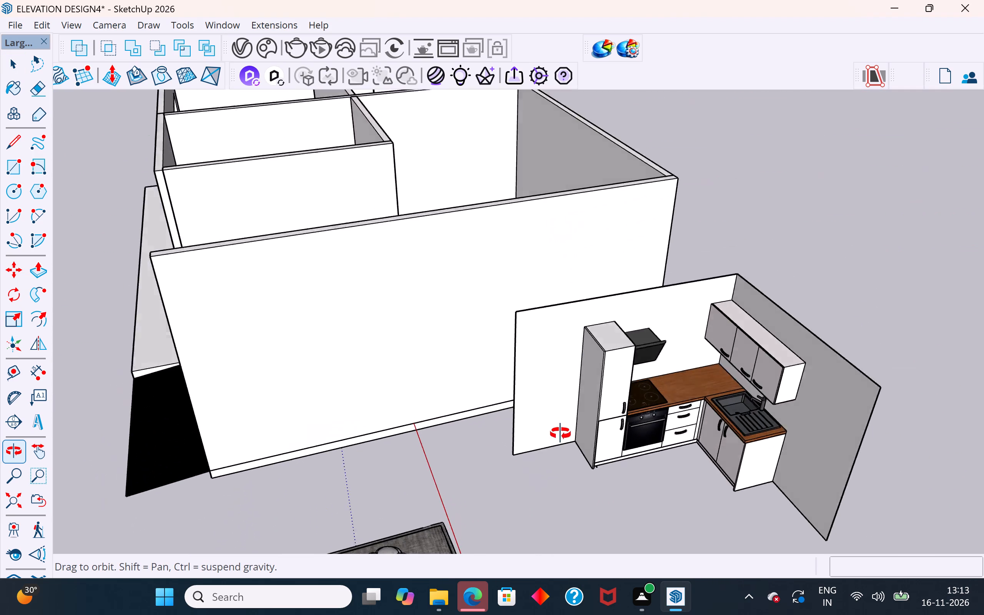
middle_click_drag(560, 434, 557, 443)
middle_click_drag(687, 450, 830, 487)
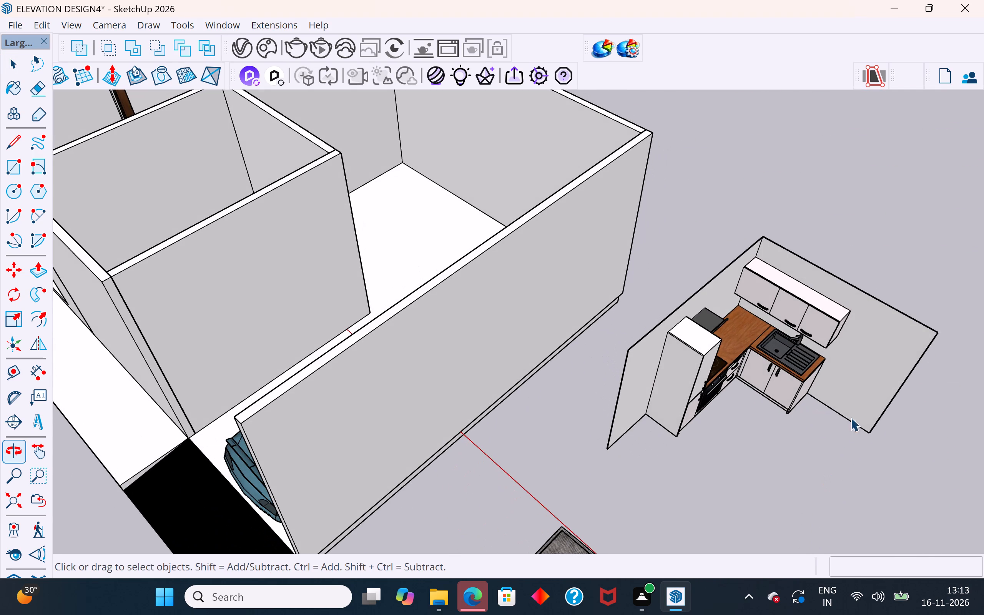
left_click(860, 361)
right_click(860, 361)
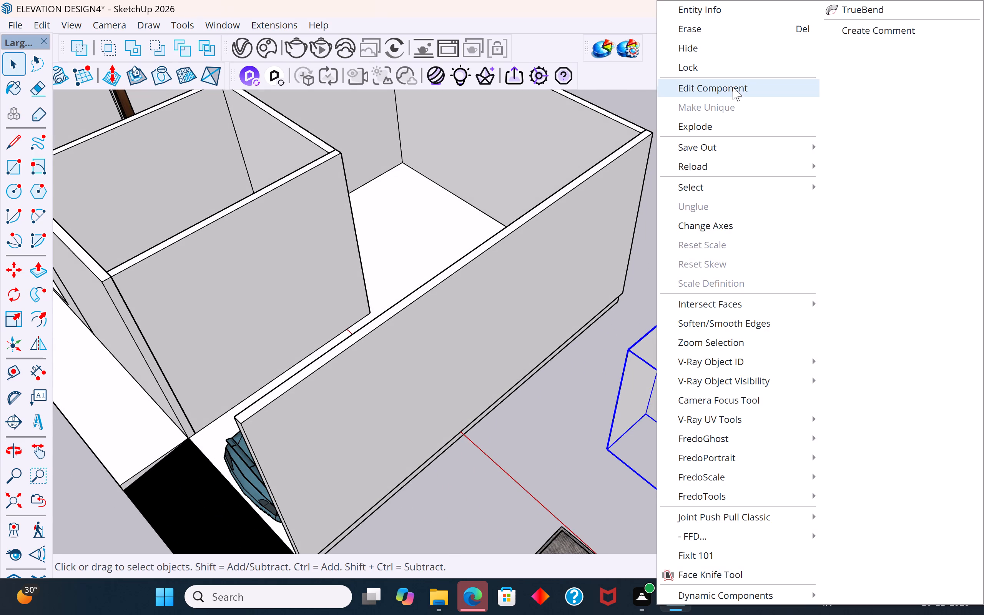
left_click(735, 123)
left_click(828, 218)
Delete the wall face behind the kitchen's sink and upper cabinets, along with its outer boundary edges.
left_click(875, 363)
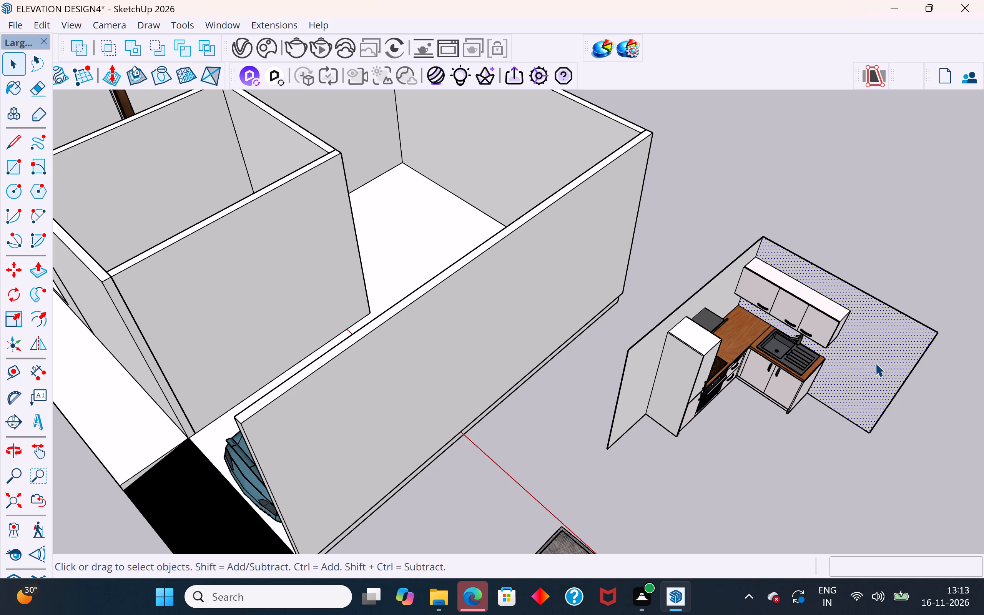
key("Delete")
middle_click_drag(869, 362, 837, 185)
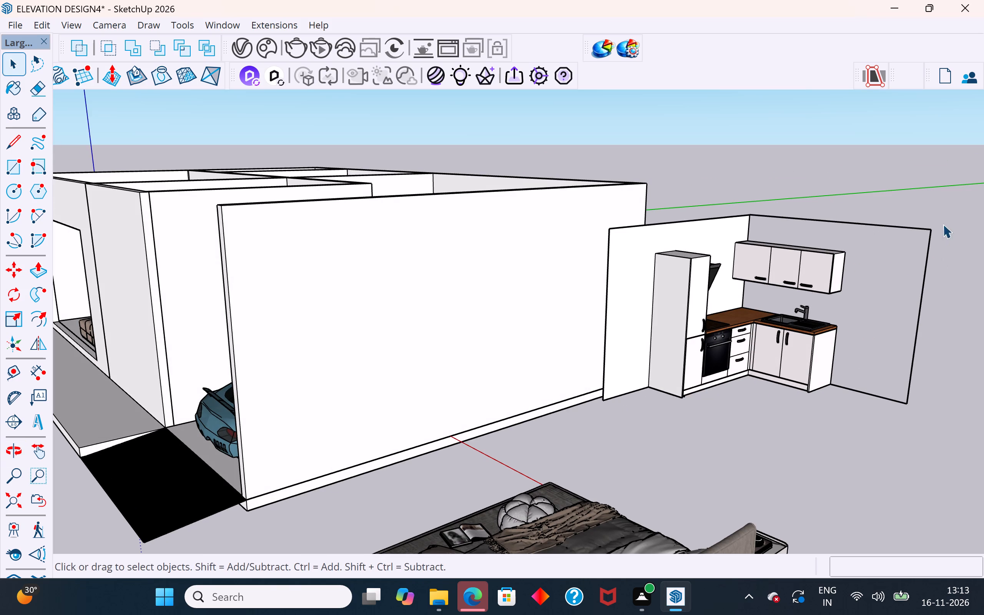
left_click_drag(942, 226, 887, 405)
key("Delete")
Delete the wall panel behind the kitchen's tall cabinet and oven, including the small leftover outline and remaining edges.
middle_click_drag(643, 356, 669, 392)
left_click(613, 324)
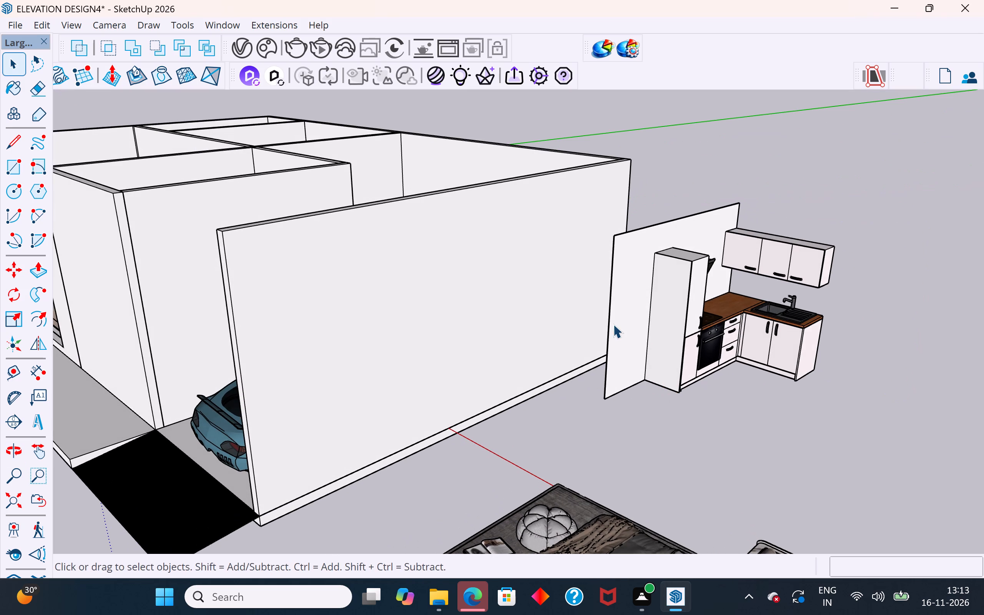
key("Delete")
middle_click_drag(635, 365, 657, 414)
left_click_drag(624, 377, 582, 419)
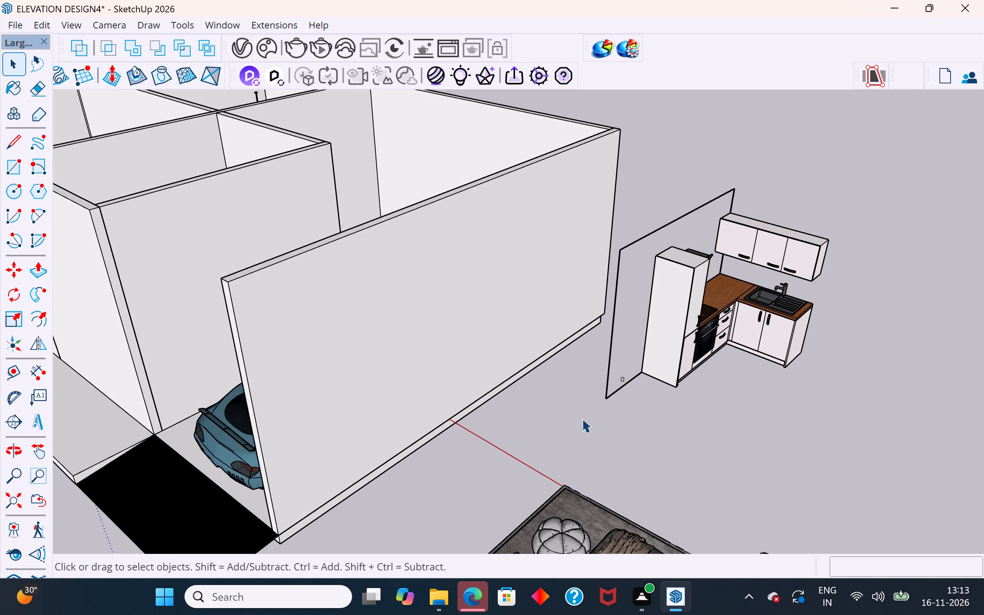
left_click_drag(582, 419, 576, 422)
key("Delete")
left_click(645, 233)
left_click(648, 236)
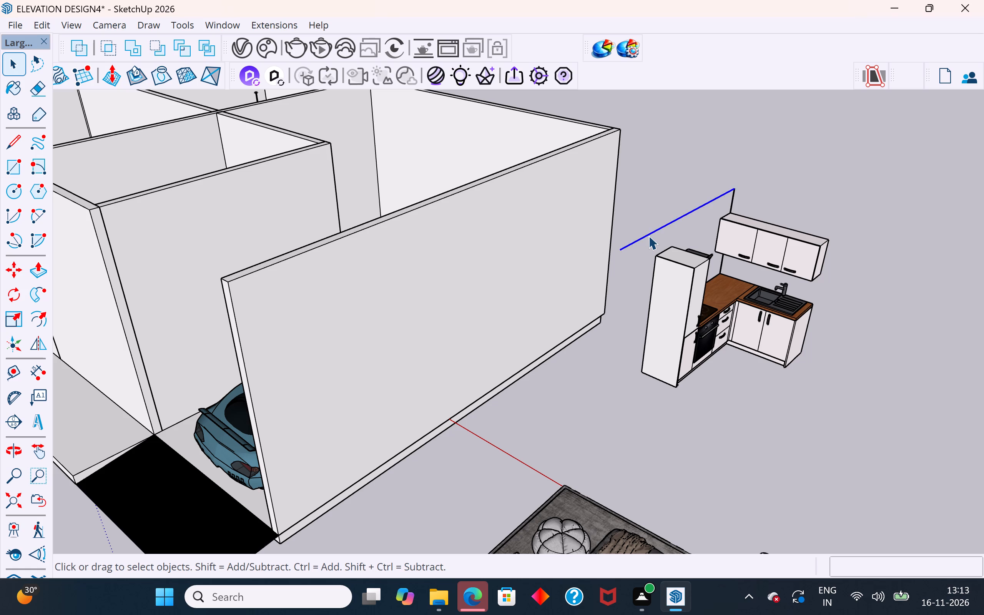
key("Delete")
scroll(730, 203, "up", 3)
left_click_drag(745, 168, 720, 193)
key("Delete")
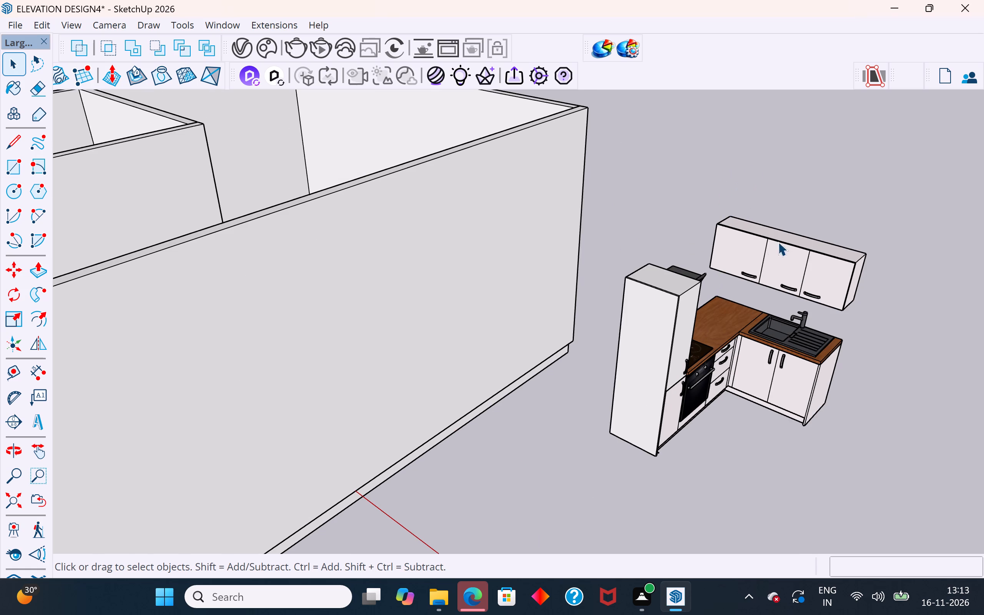
Group all the remaining kitchen cabinets, countertop and appliances into one group.
middle_click_drag(778, 247, 863, 299)
scroll(735, 223, "up", 1)
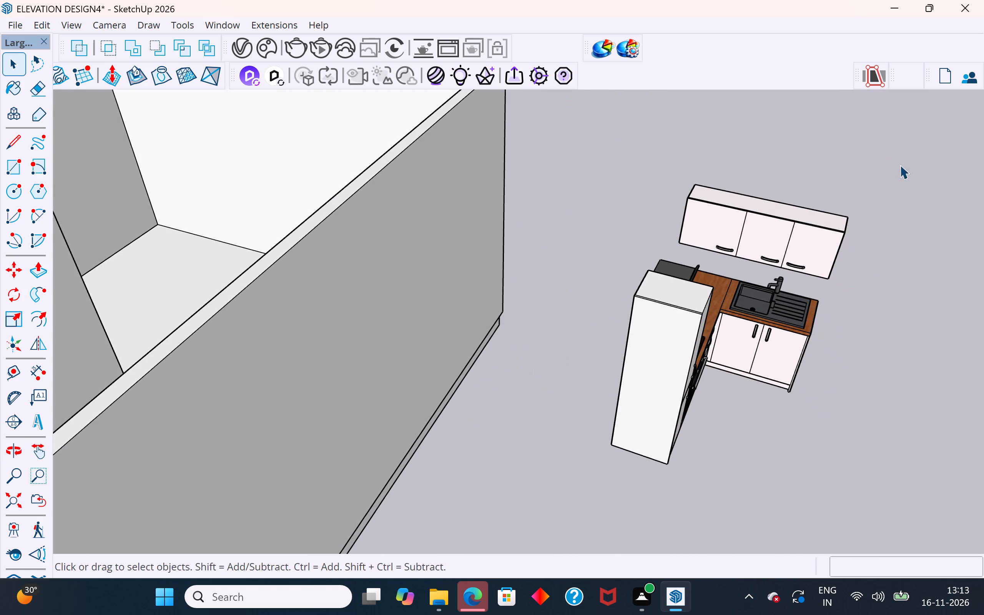
left_click_drag(900, 165, 568, 511)
right_click(660, 382)
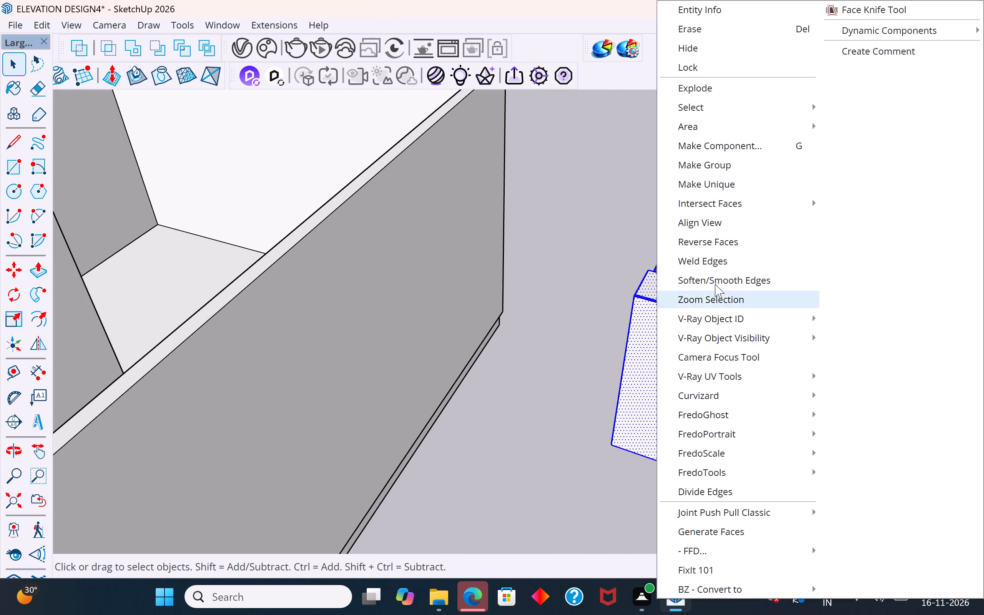
left_click(733, 162)
left_click_drag(914, 395, 911, 399)
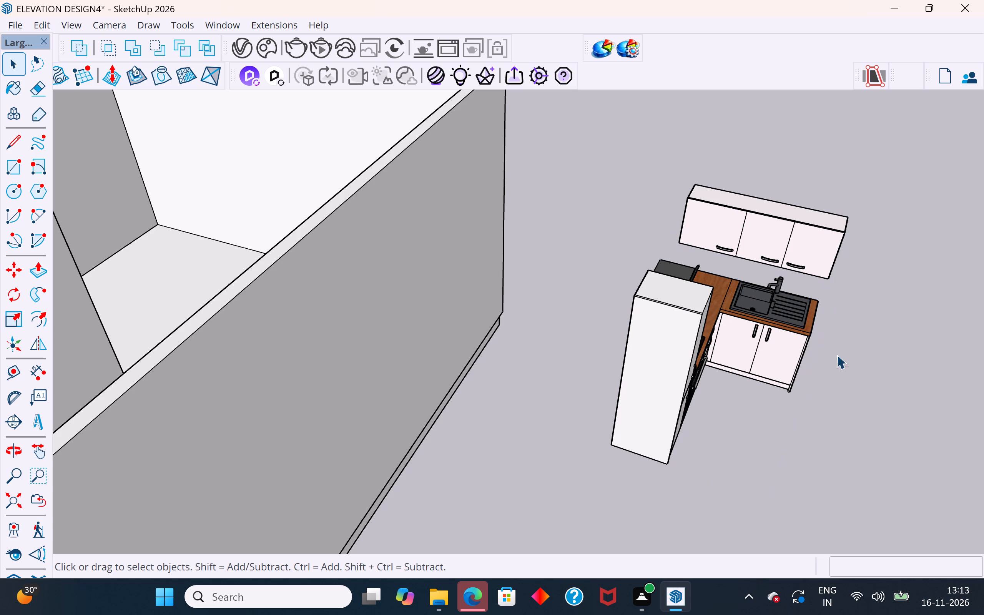
Move the kitchen group about 29 feet into the open room behind the car, at the rear corner beside the bedroom wall.
left_click(665, 347)
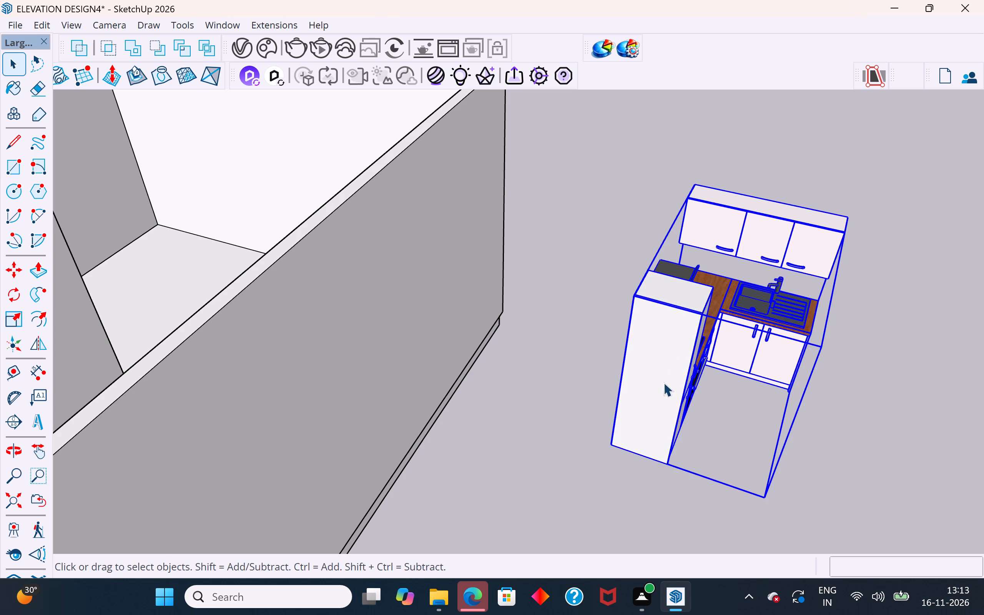
key("m")
middle_click_drag(655, 402, 881, 352)
middle_click_drag(787, 346, 694, 399)
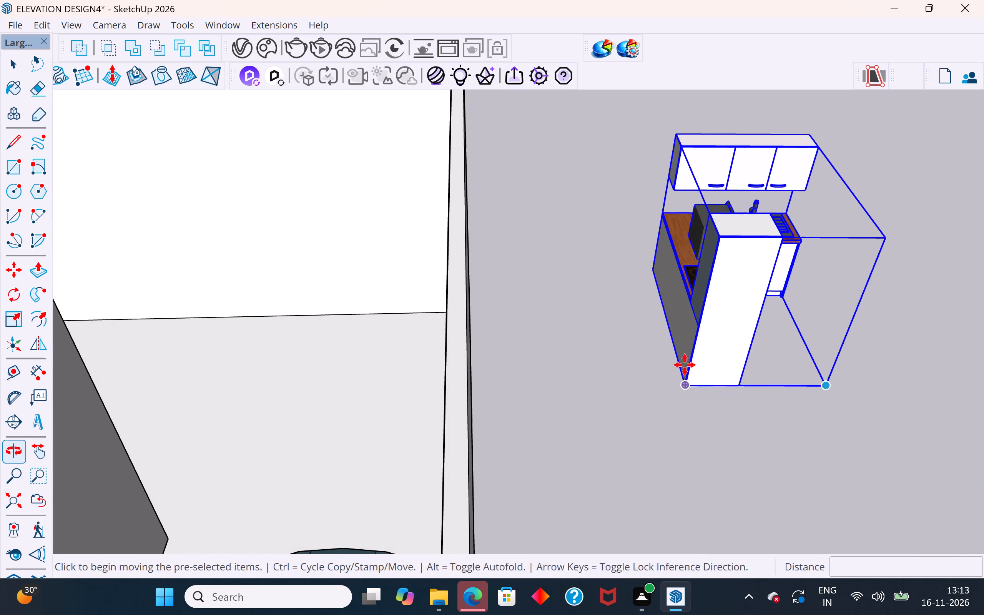
left_click(658, 263)
scroll(877, 365, "down", 5)
middle_click_drag(530, 301, 534, 351)
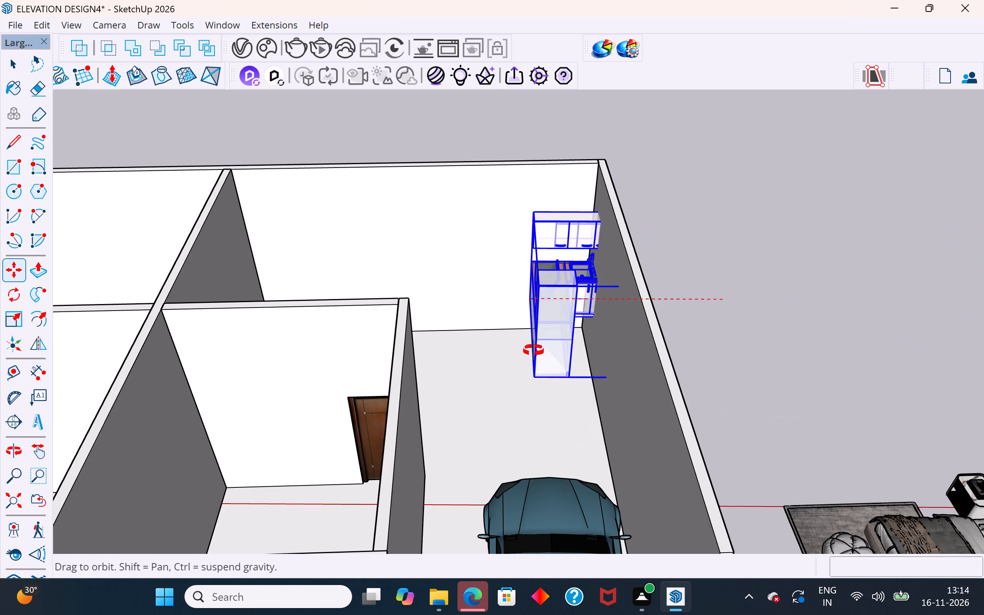
middle_click_drag(534, 351, 538, 467)
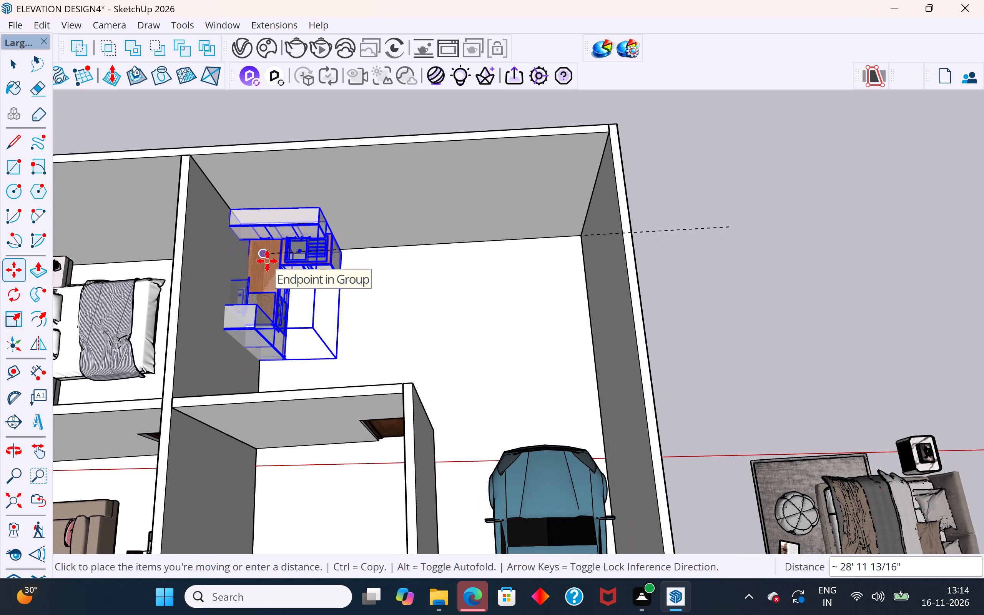
left_click(267, 261)
middle_click_drag(412, 316, 256, 349)
middle_click_drag(389, 288, 244, 209)
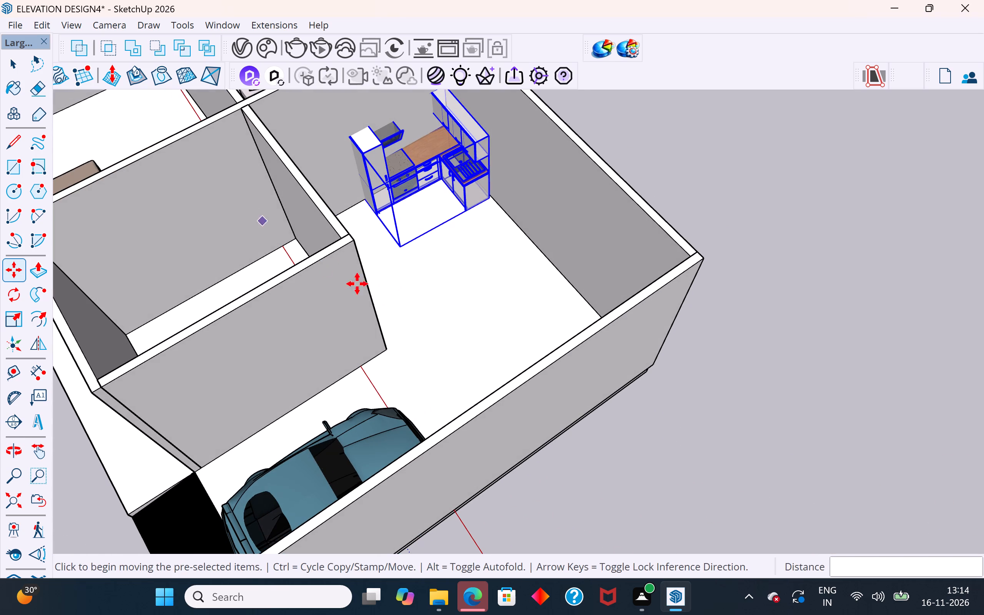
Rotate the kitchen group 90 degrees about its front floor corner so the hob run faces away from the long outer wall.
left_click(16, 301)
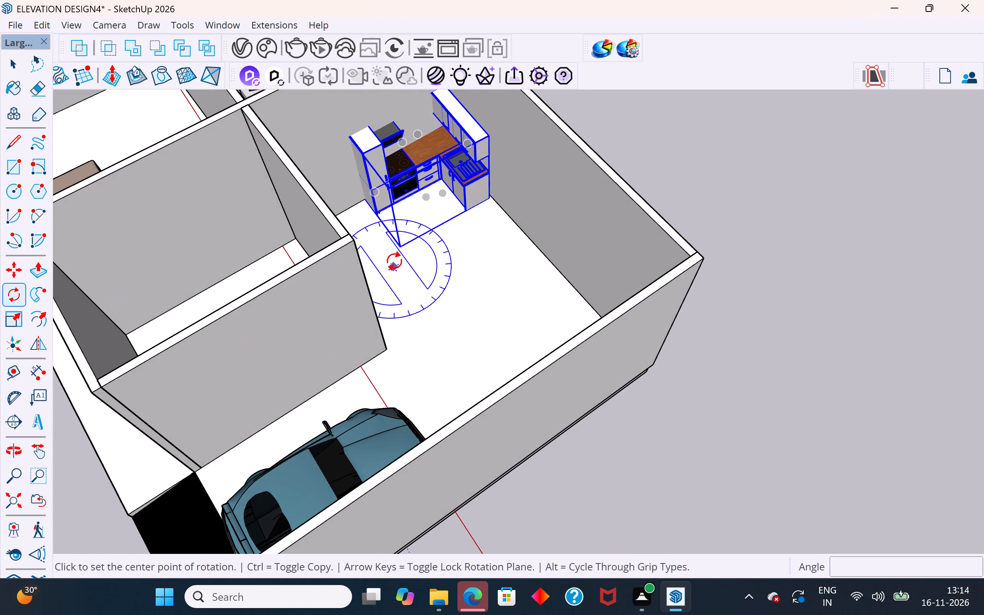
scroll(398, 247, "up", 16)
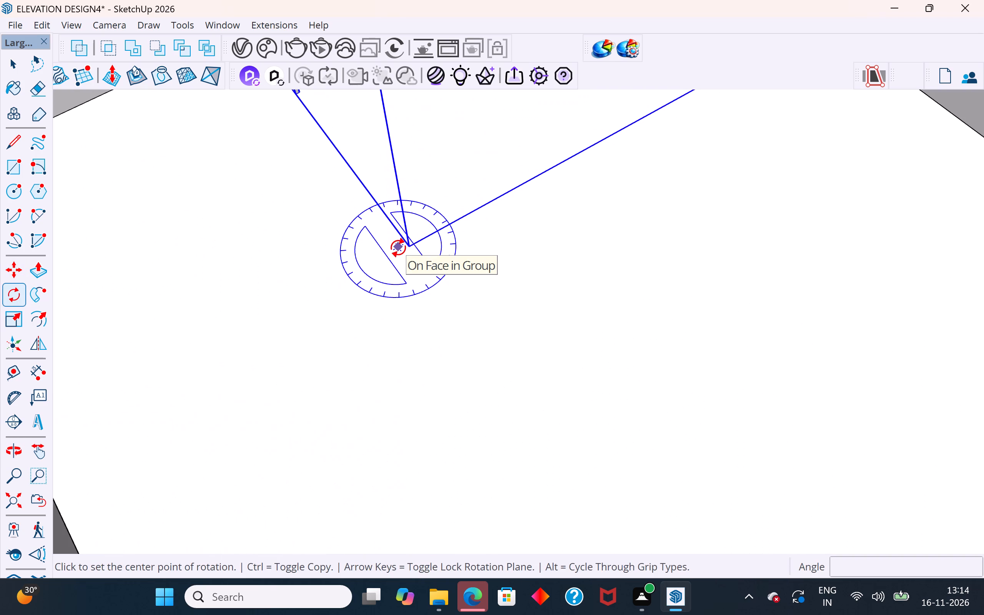
left_click(410, 246)
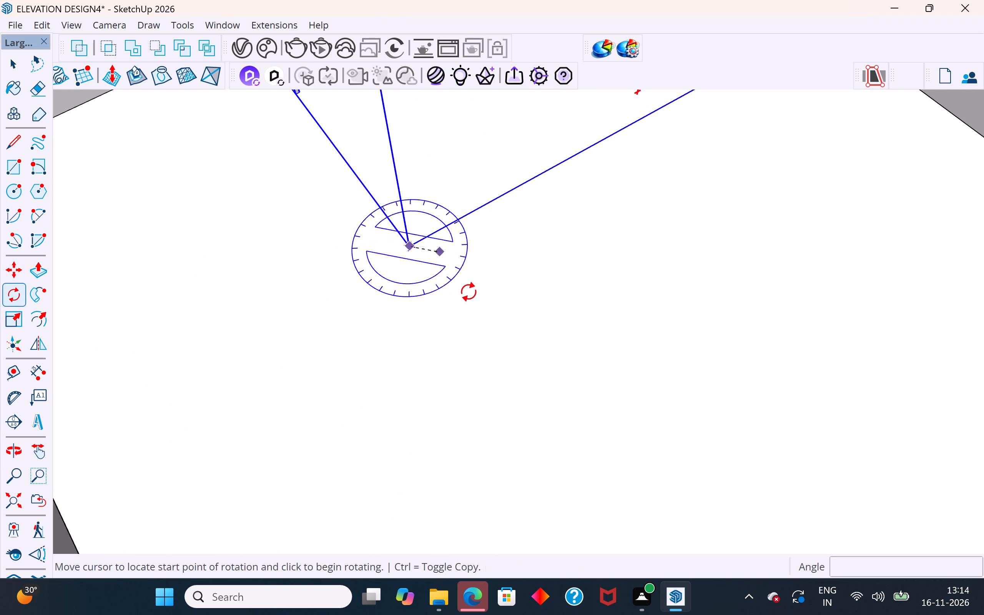
scroll(469, 295, "down", 5)
left_click(708, 114)
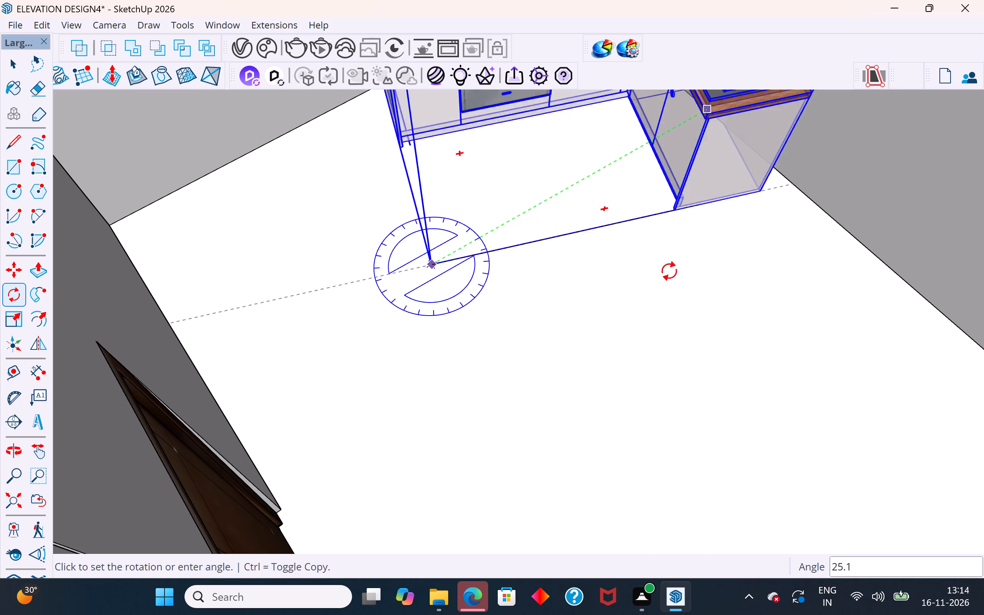
scroll(602, 421, "down", 2)
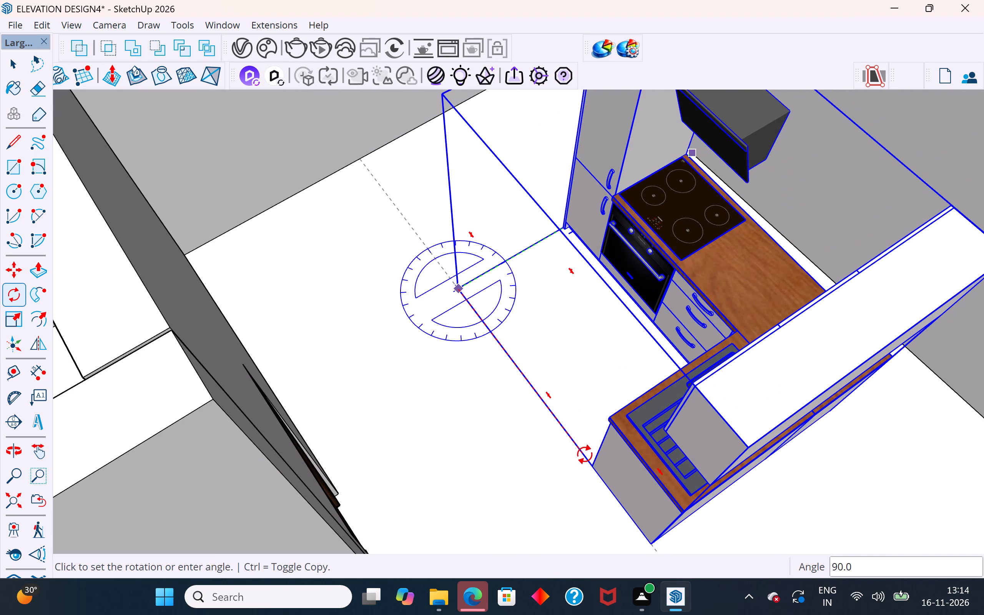
left_click(585, 454)
left_click(14, 80)
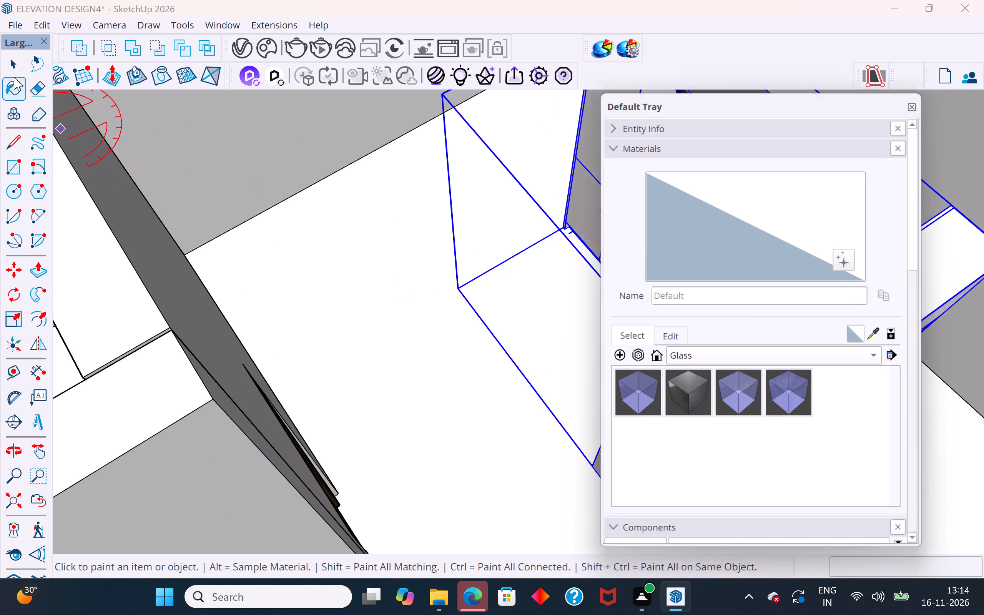
left_click(924, 96)
scroll(683, 299, "down", 4)
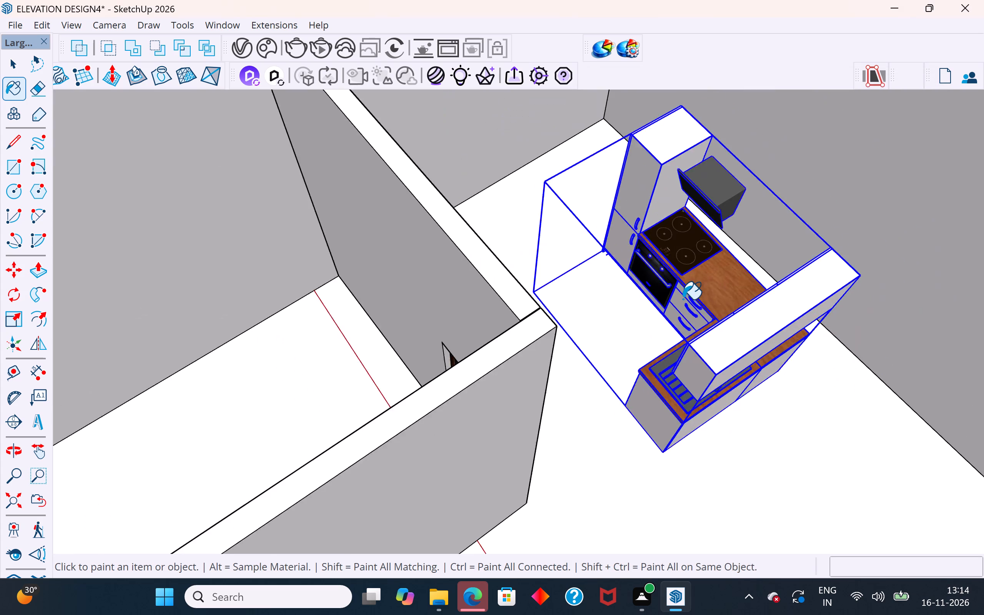
scroll(683, 299, "down", 5)
left_click(10, 70)
scroll(276, 441, "down", 5)
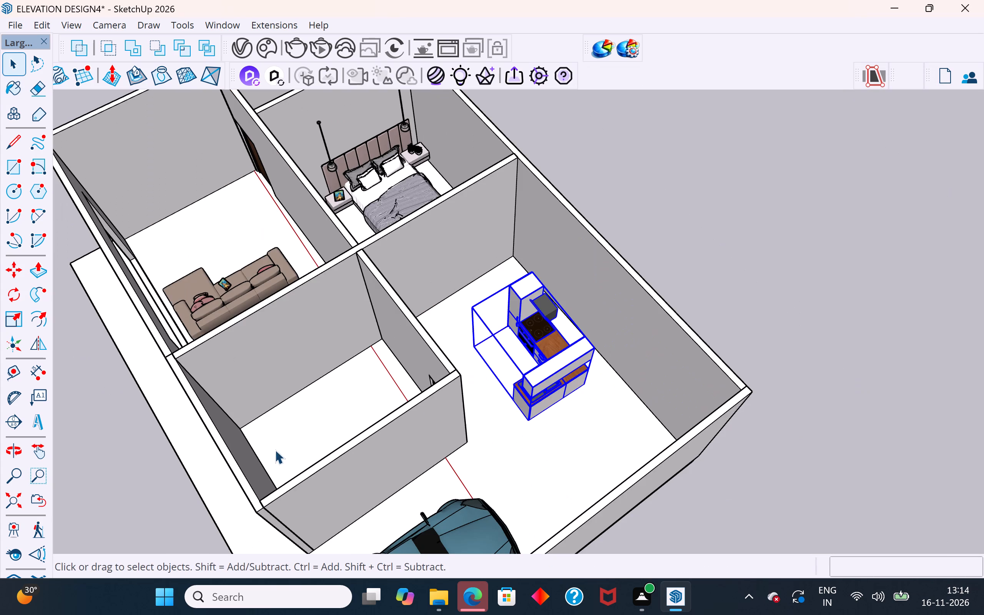
left_click(705, 263)
Examine the rotated kitchen from behind the car, up close and from above to check its orientation in the room.
middle_click_drag(555, 355, 633, 255)
middle_click_drag(577, 413, 686, 227)
scroll(546, 342, "up", 3)
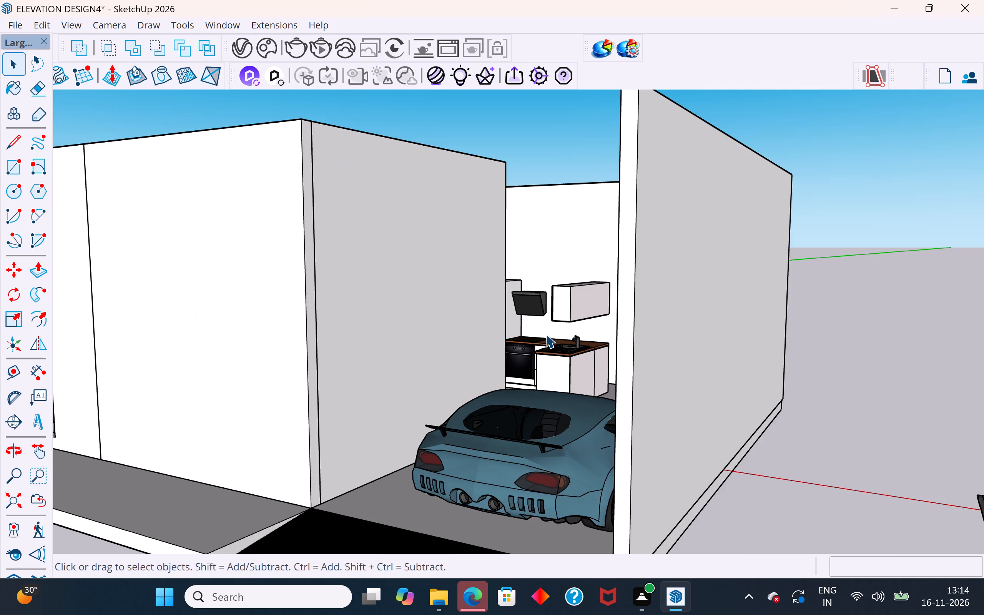
scroll(546, 334, "up", 4)
middle_click_drag(578, 346, 577, 360)
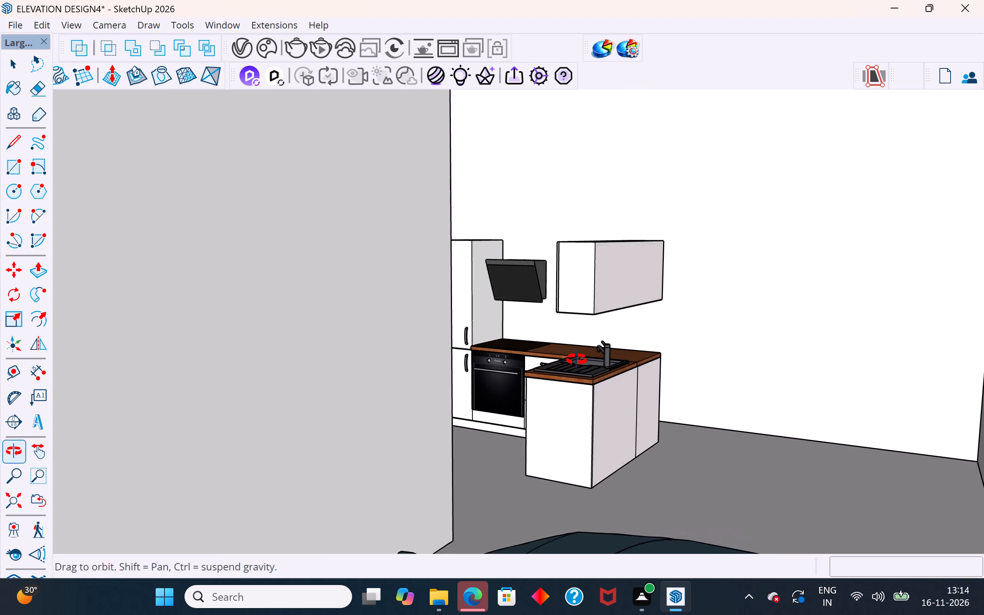
middle_click_drag(577, 360, 572, 383)
scroll(594, 439, "up", 6)
middle_click_drag(598, 451, 625, 535)
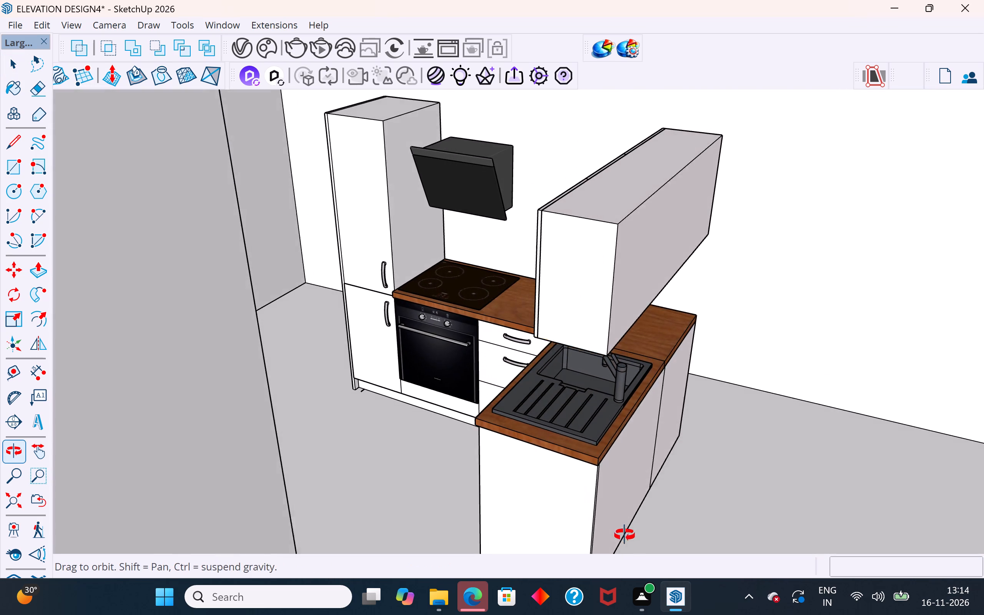
middle_click_drag(625, 535, 626, 537)
scroll(566, 603, "down", 3)
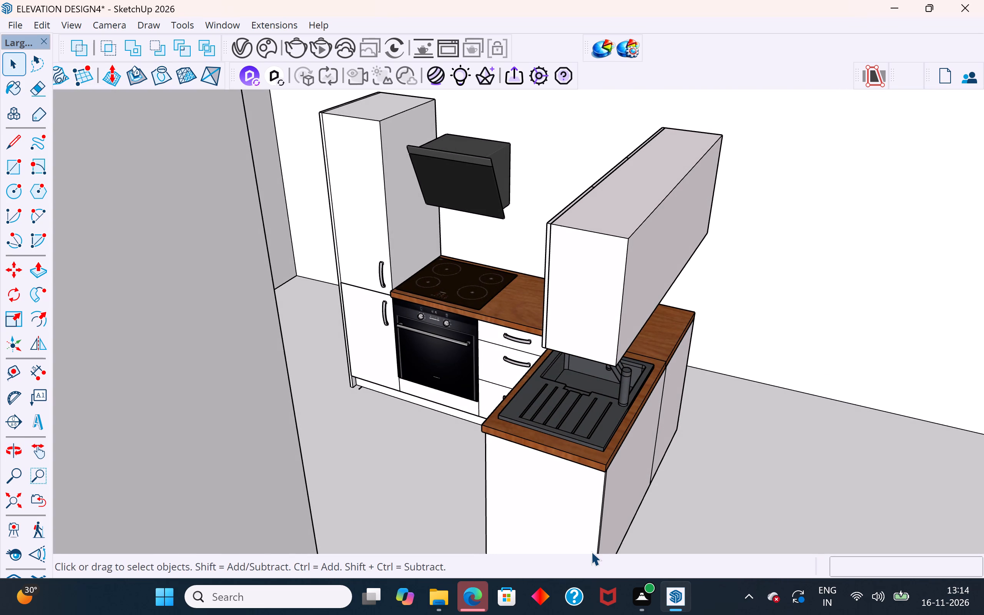
middle_click_drag(568, 496, 607, 550)
scroll(620, 488, "down", 11)
middle_click_drag(599, 474, 652, 558)
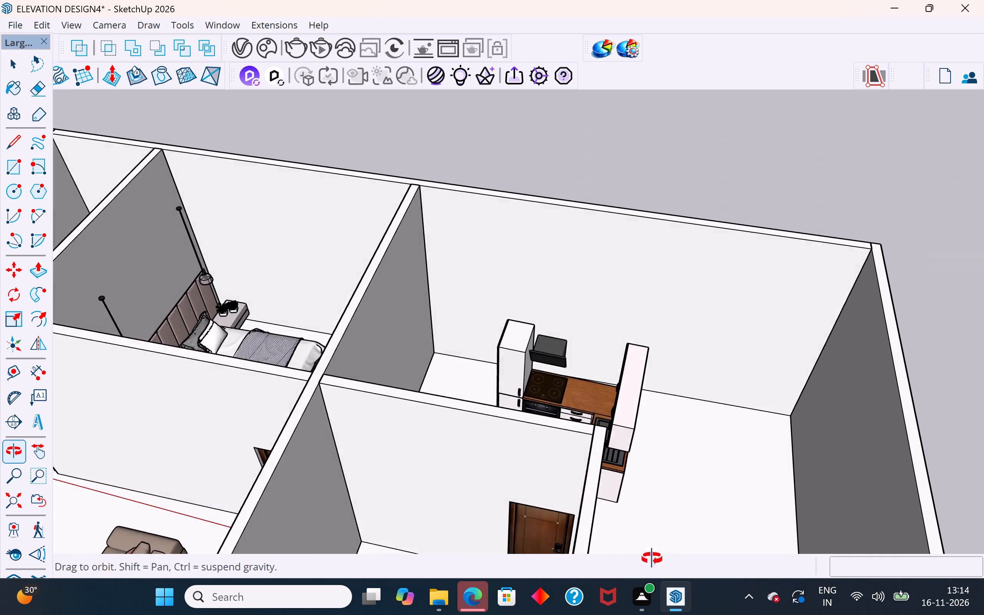
middle_click_drag(652, 558, 654, 562)
Move the kitchen group about 5' 5" by its tall cabinet's top rear corner into the room corner beside the bedroom wall.
left_click(529, 362)
middle_click_drag(532, 367, 583, 449)
scroll(498, 318, "up", 3)
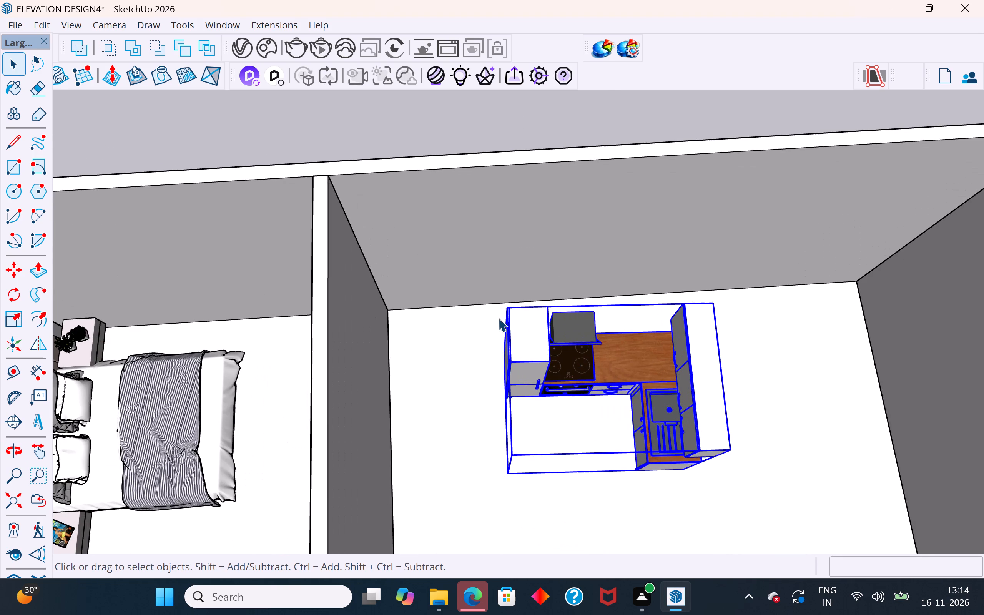
key("m")
left_click(507, 307)
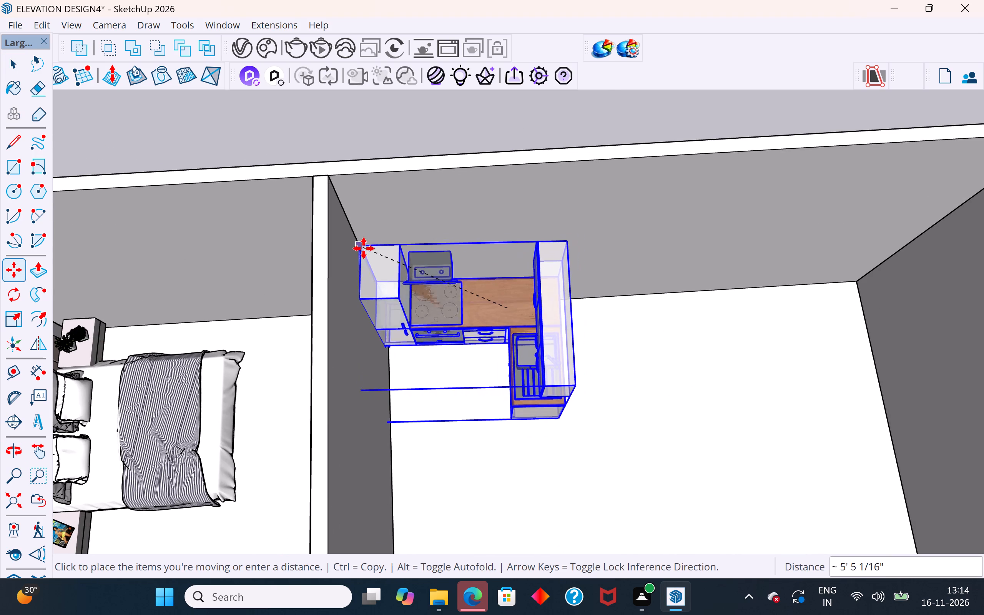
left_click(364, 253)
middle_click_drag(595, 366, 439, 234)
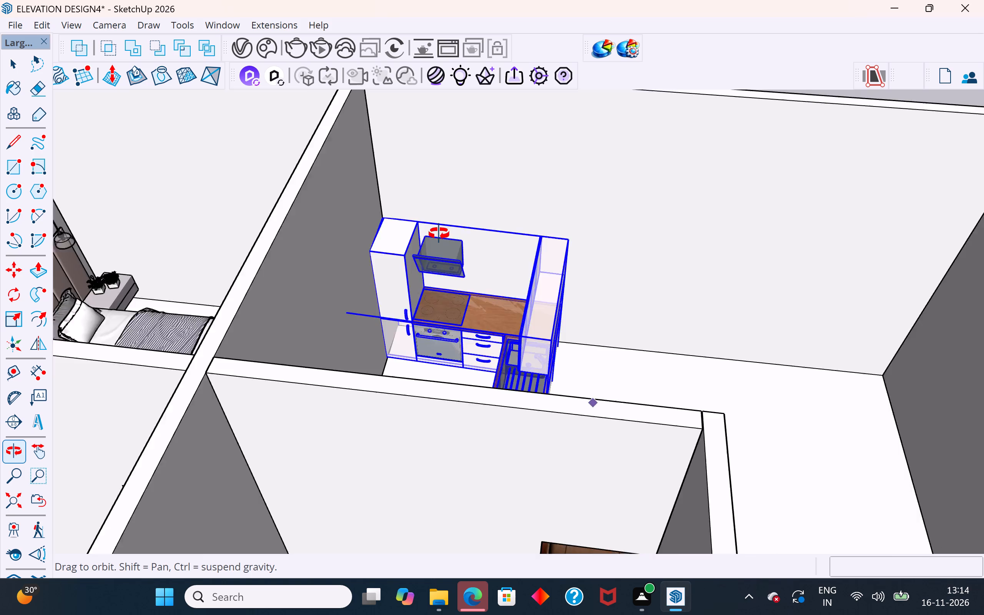
middle_click_drag(439, 234, 396, 234)
middle_click_drag(600, 412, 522, 485)
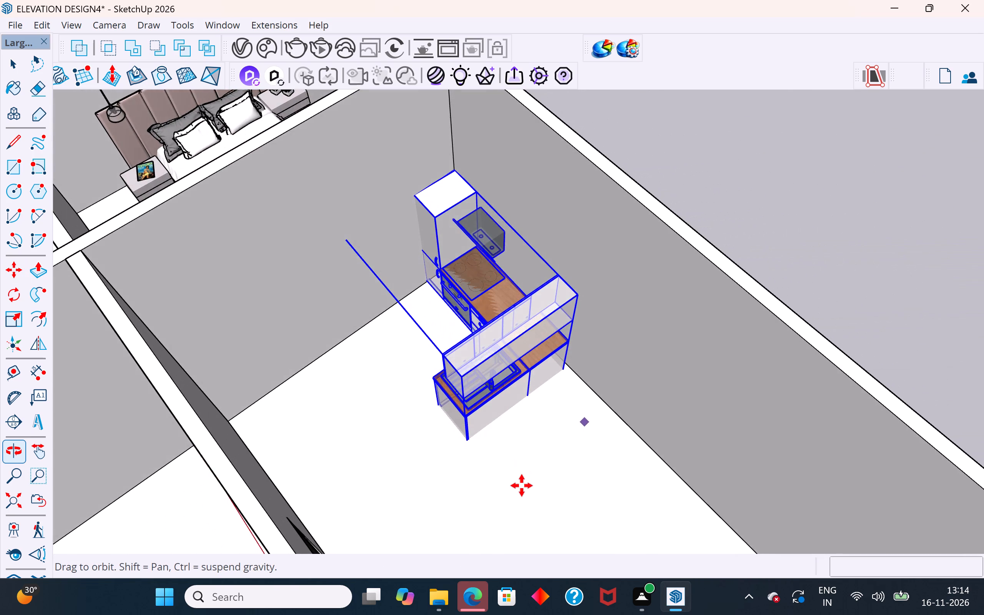
scroll(522, 485, "down", 2)
middle_click_drag(543, 469, 542, 377)
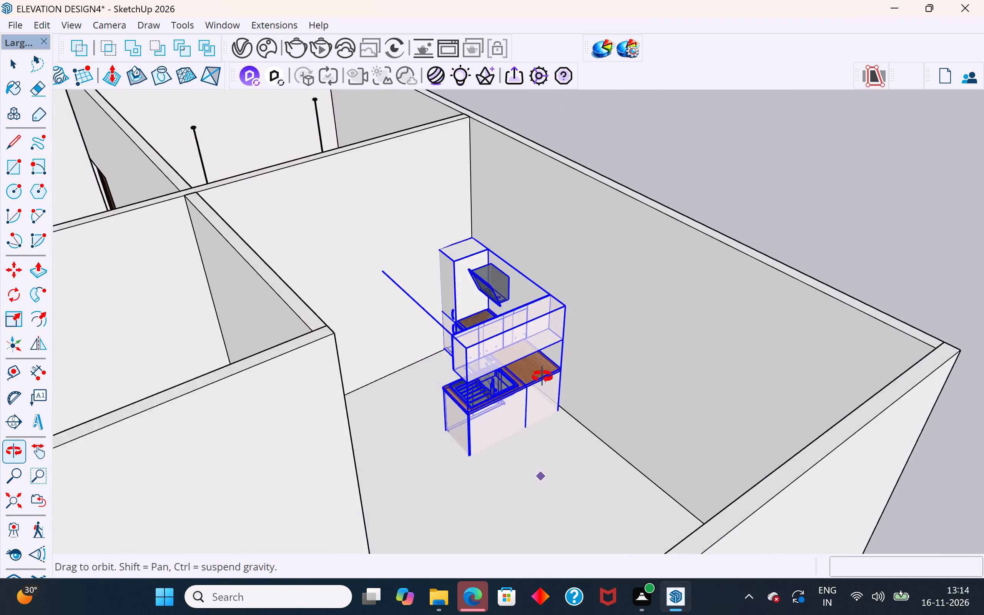
middle_click_drag(542, 377, 561, 429)
left_click(20, 66)
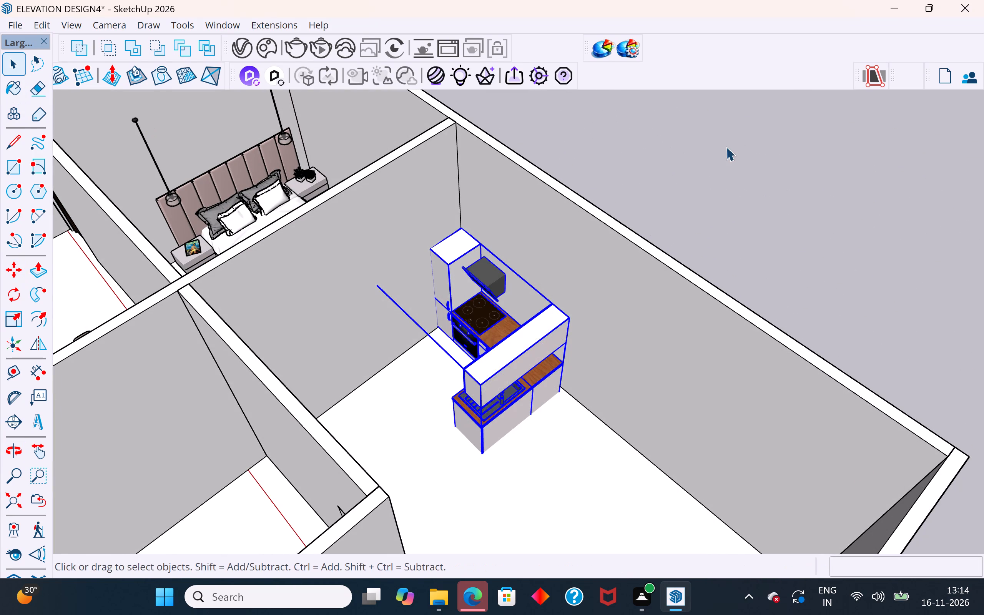
left_click(726, 147)
Nudge the kitchen group by the sink run's rear bottom corner to seat it on the floor at the long wall.
left_click(545, 385)
middle_click_drag(609, 394, 588, 303)
scroll(542, 406, "up", 8)
middle_click_drag(567, 415, 592, 348)
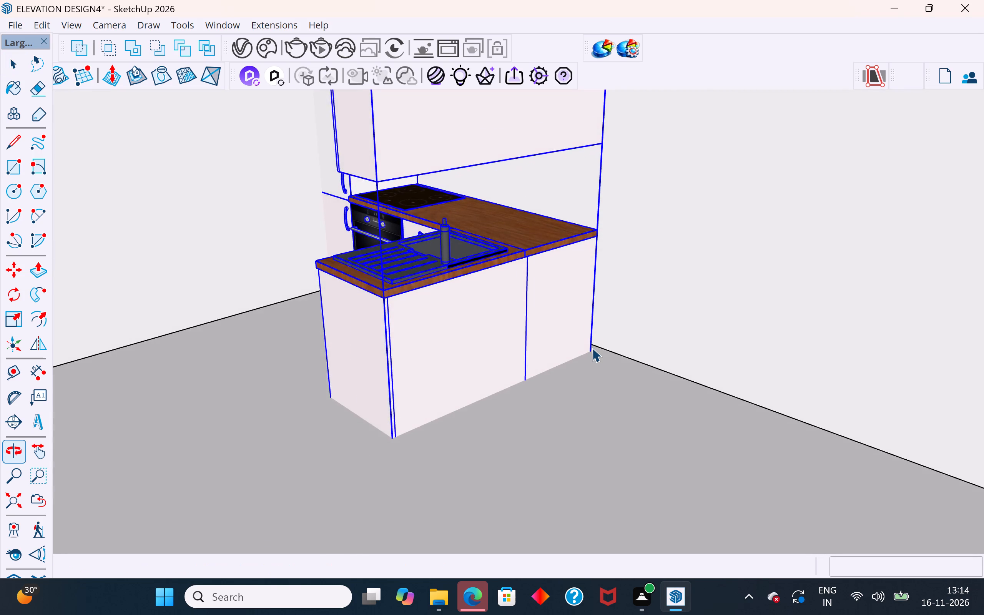
scroll(592, 348, "up", 3)
key("m")
left_click(594, 367)
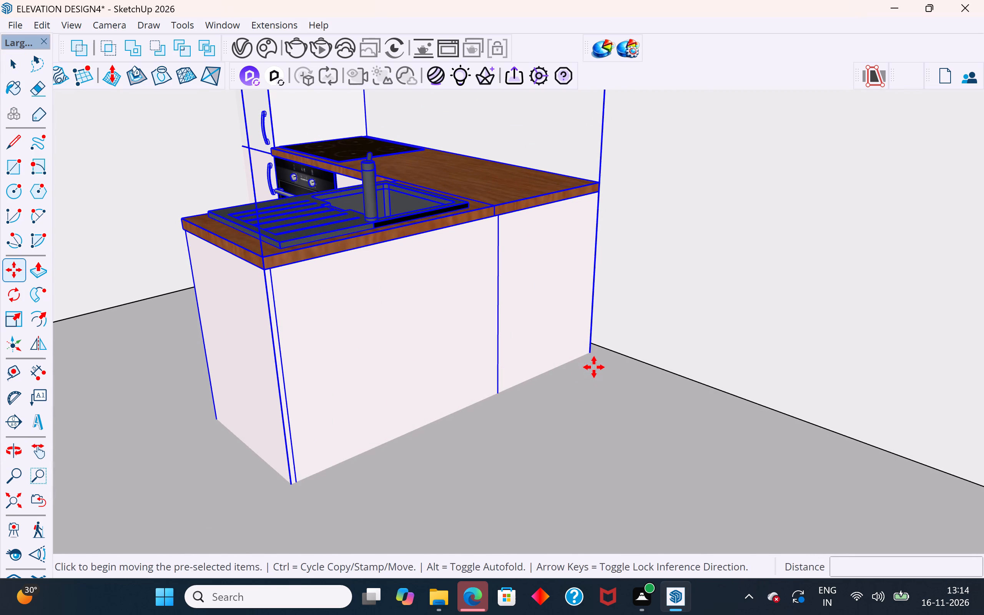
left_click(594, 357)
Rotate the kitchen group about 3 degrees around the sink run's rear bottom corner to align it with the walls.
scroll(638, 421, "down", 3)
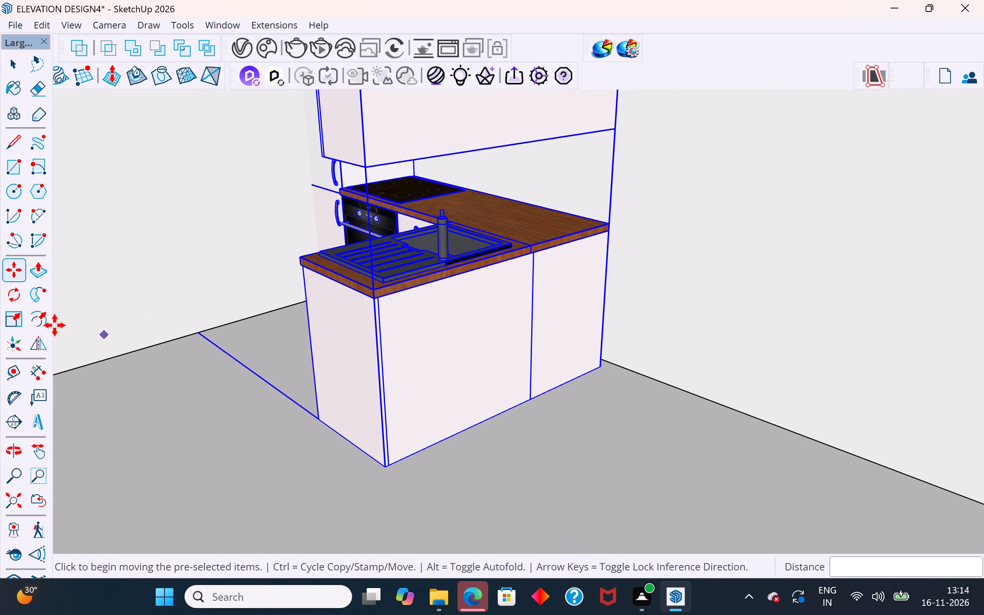
left_click(15, 296)
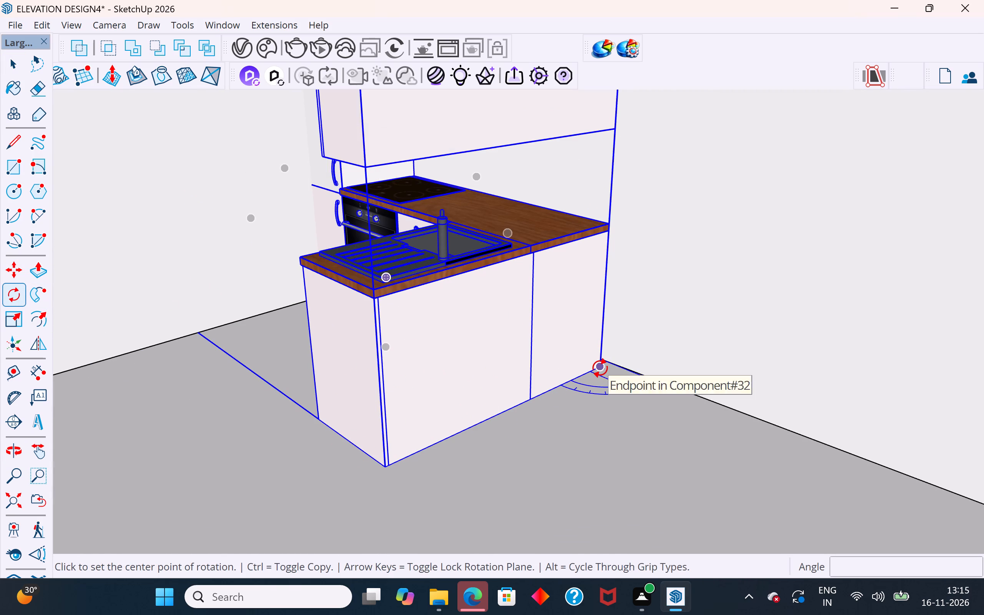
left_click(600, 367)
left_click(390, 471)
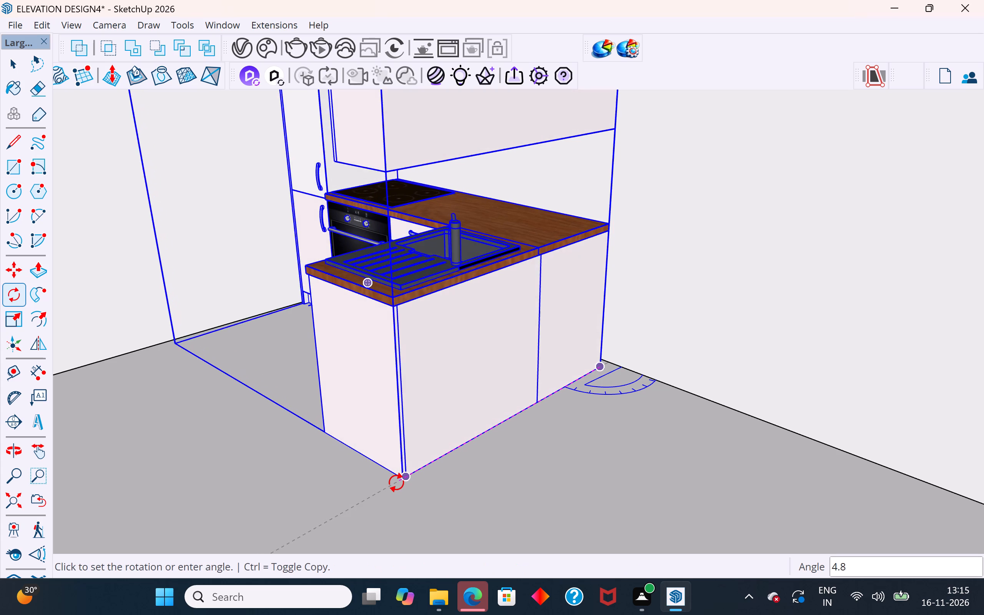
scroll(396, 482, "down", 2)
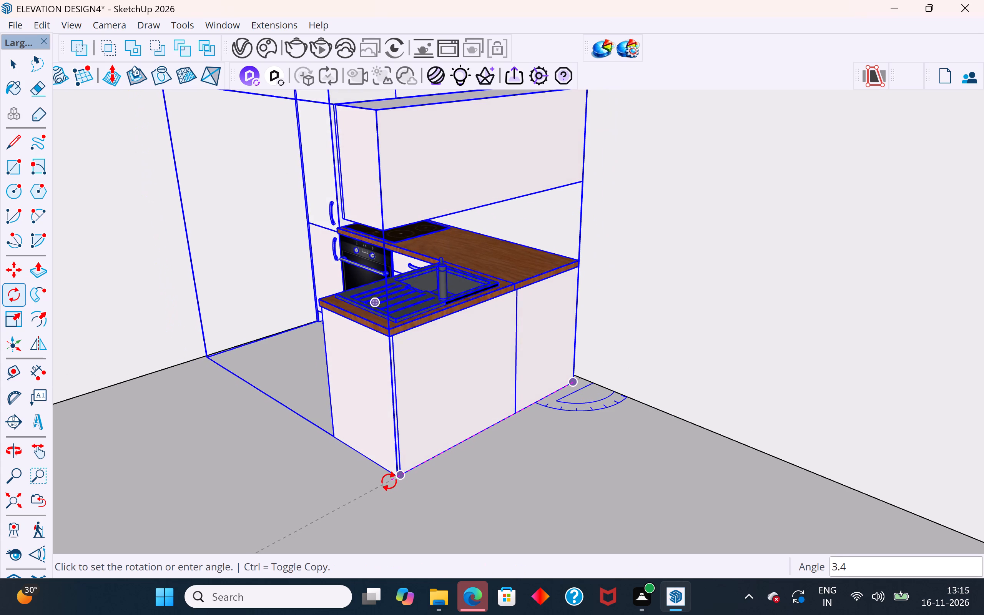
left_click(386, 481)
scroll(548, 482, "down", 6)
middle_click_drag(545, 482, 555, 495)
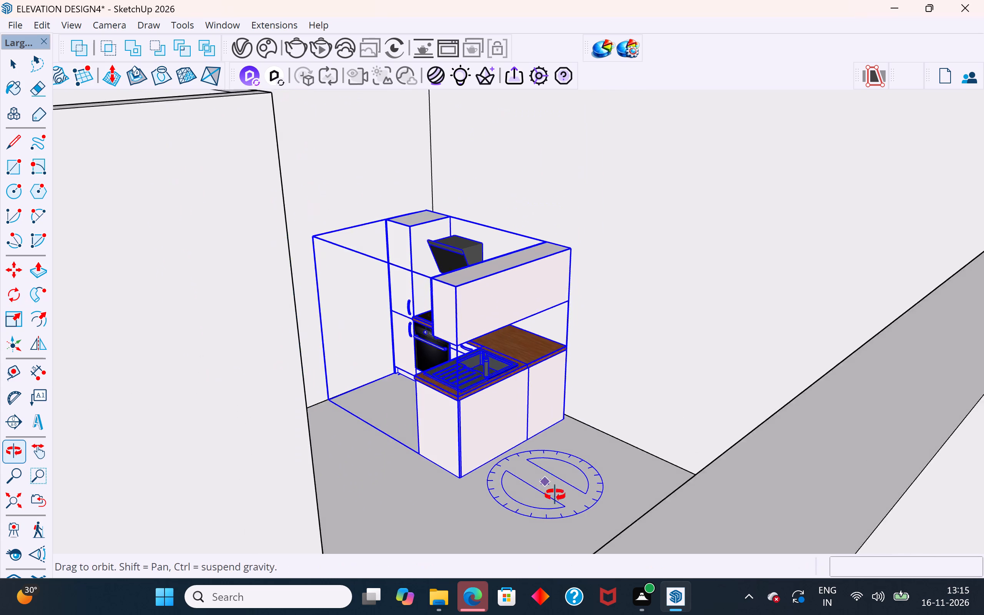
middle_click_drag(555, 495, 624, 614)
scroll(636, 548, "down", 4)
middle_click_drag(588, 515, 641, 614)
scroll(447, 324, "up", 1)
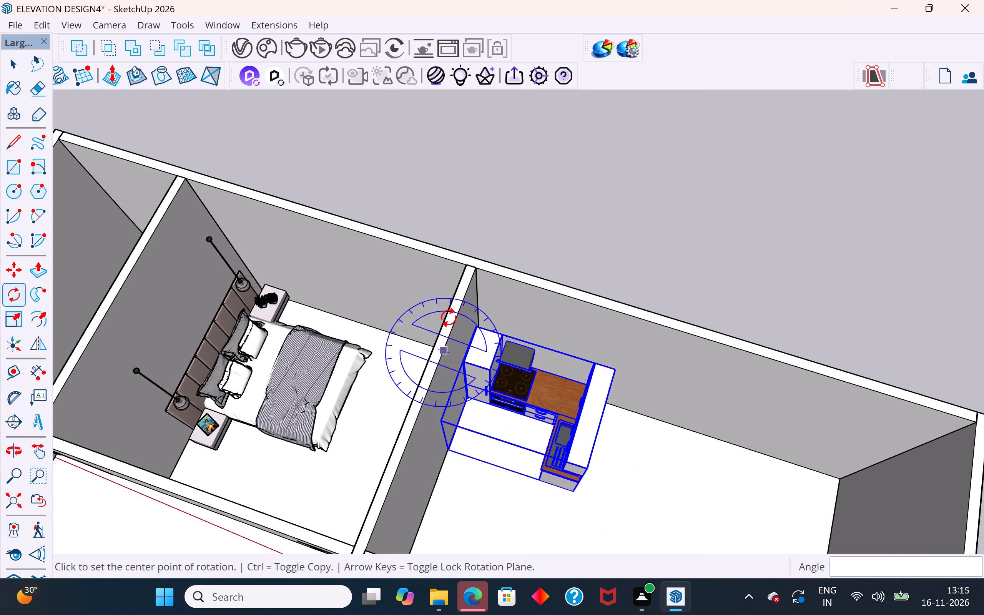
scroll(449, 317, "up", 2)
left_click(13, 59)
left_click(664, 257)
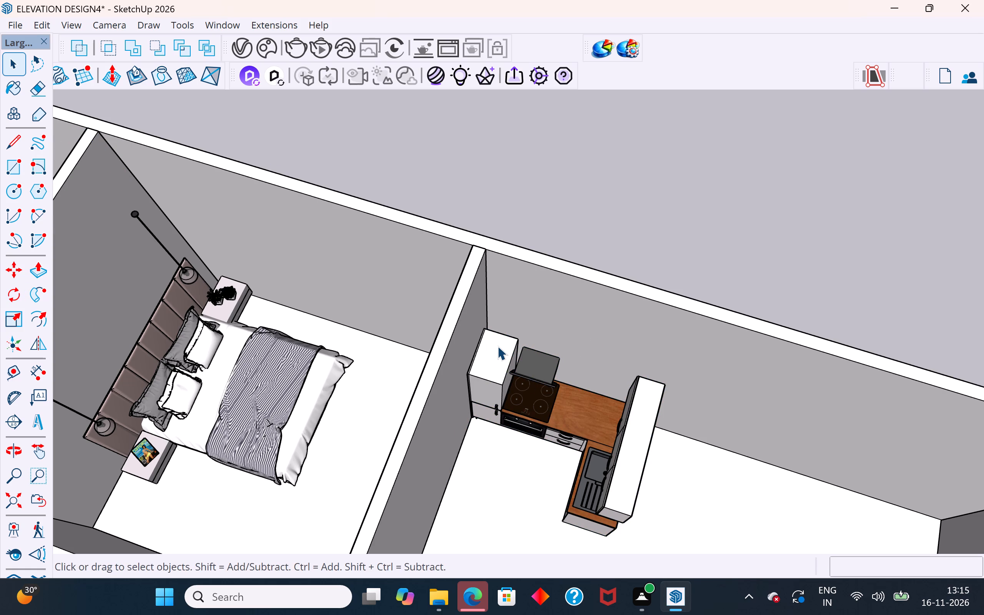
Shift the kitchen group slightly by the tall cabinet's top rear corner to meet the vertical wall corner.
left_click(497, 346)
scroll(497, 346, "up", 8)
key("m")
left_click(469, 309)
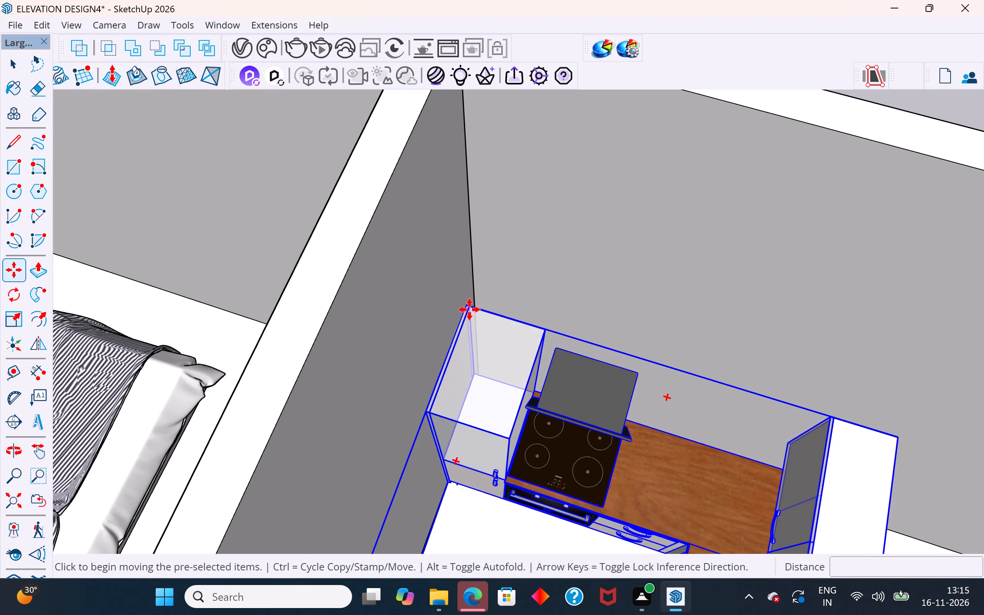
left_click(478, 287)
Rotate the kitchen group about 2.6 degrees around the tall cabinet's front bottom corner beside the bedroom wall.
scroll(464, 444, "down", 11)
middle_click_drag(603, 491, 500, 309)
scroll(527, 364, "up", 1)
middle_click_drag(510, 351, 564, 542)
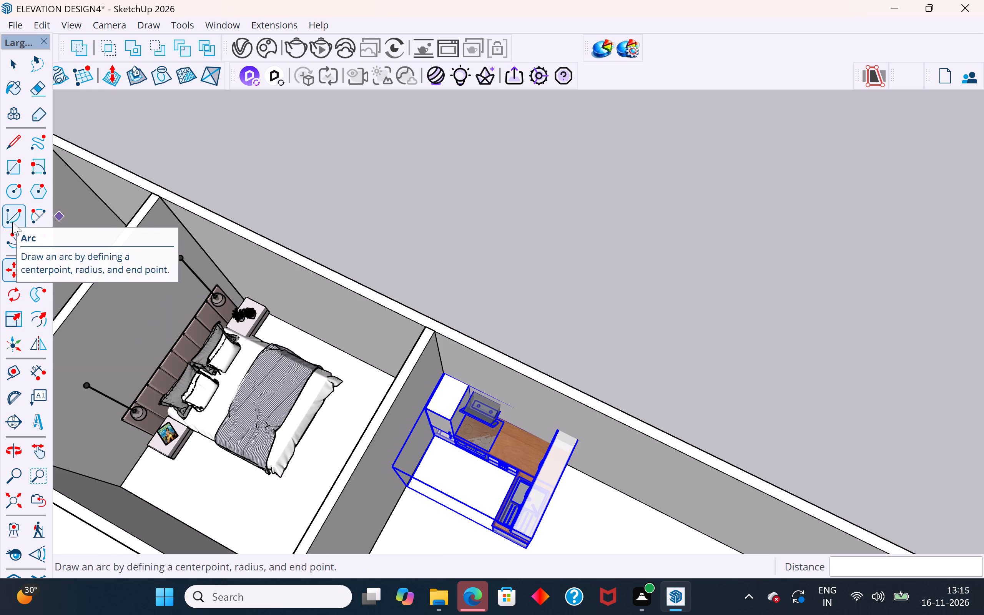
left_click(17, 297)
scroll(424, 477, "up", 5)
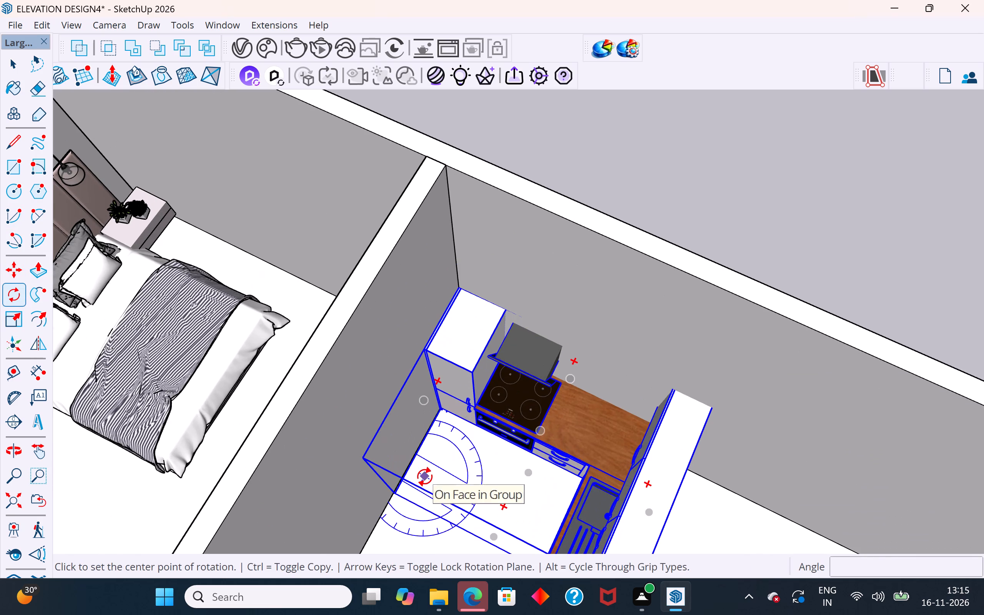
left_click(441, 415)
left_click(696, 535)
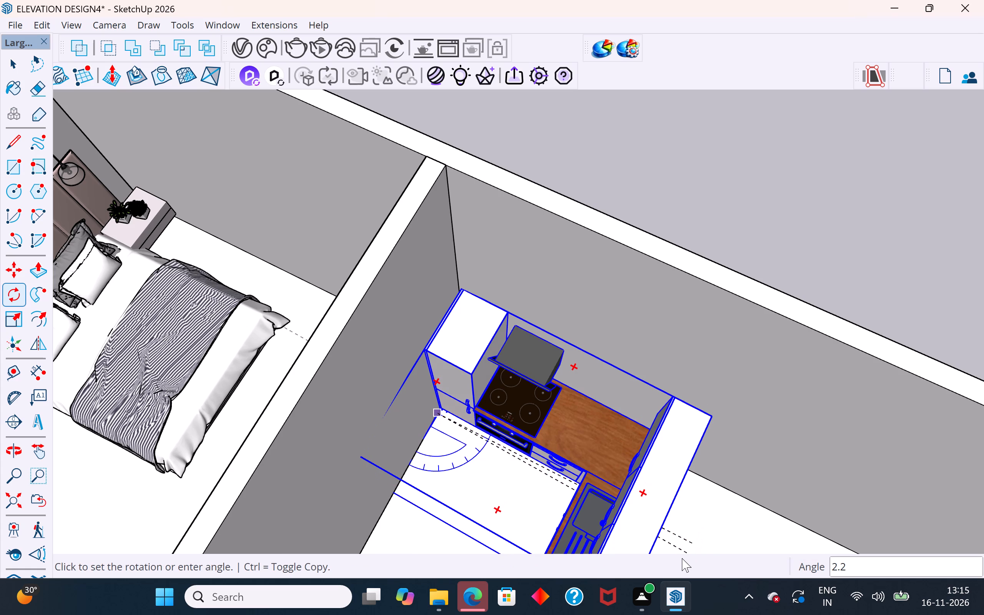
scroll(693, 522, "down", 5)
scroll(711, 483, "down", 4)
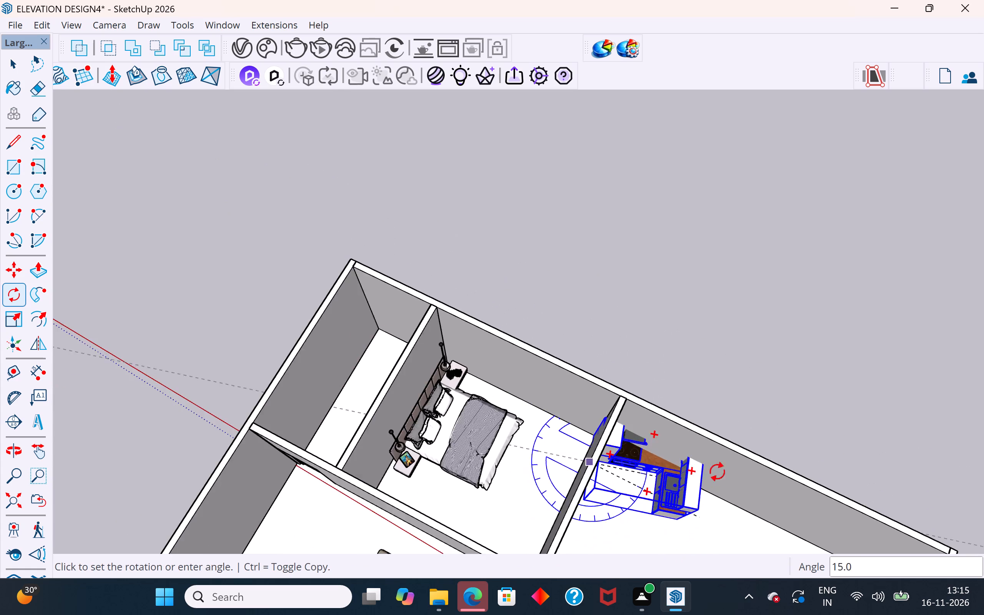
scroll(717, 471, "down", 5)
scroll(617, 311, "down", 6)
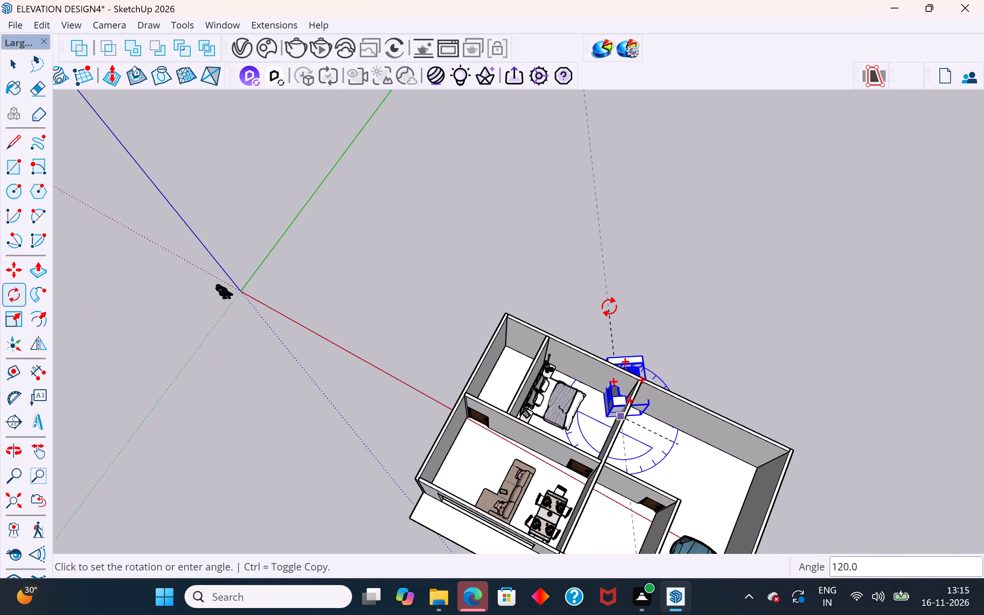
scroll(609, 306, "down", 3)
scroll(690, 413, "up", 14)
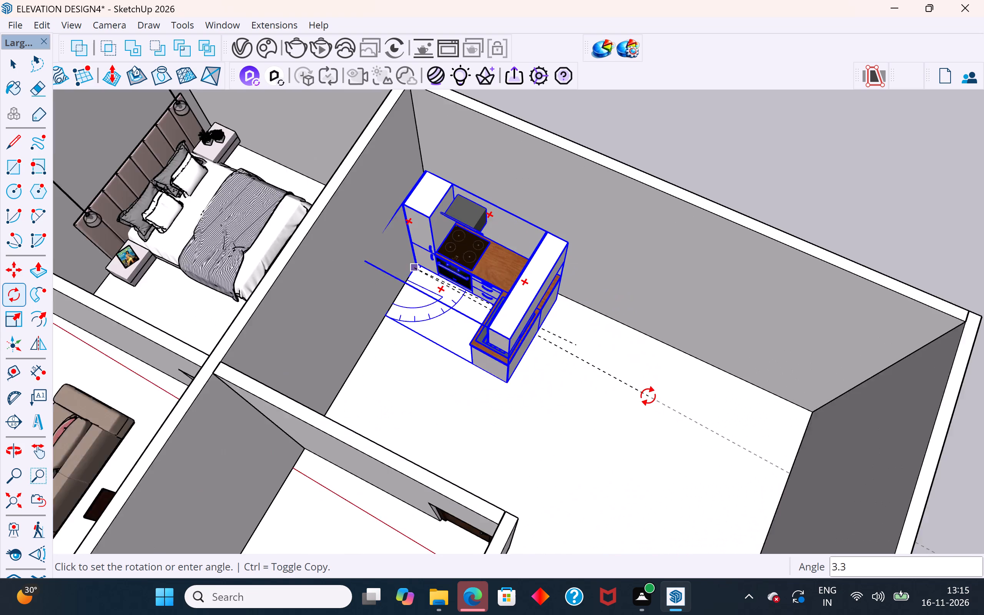
scroll(648, 396, "up", 4)
scroll(648, 396, "down", 3)
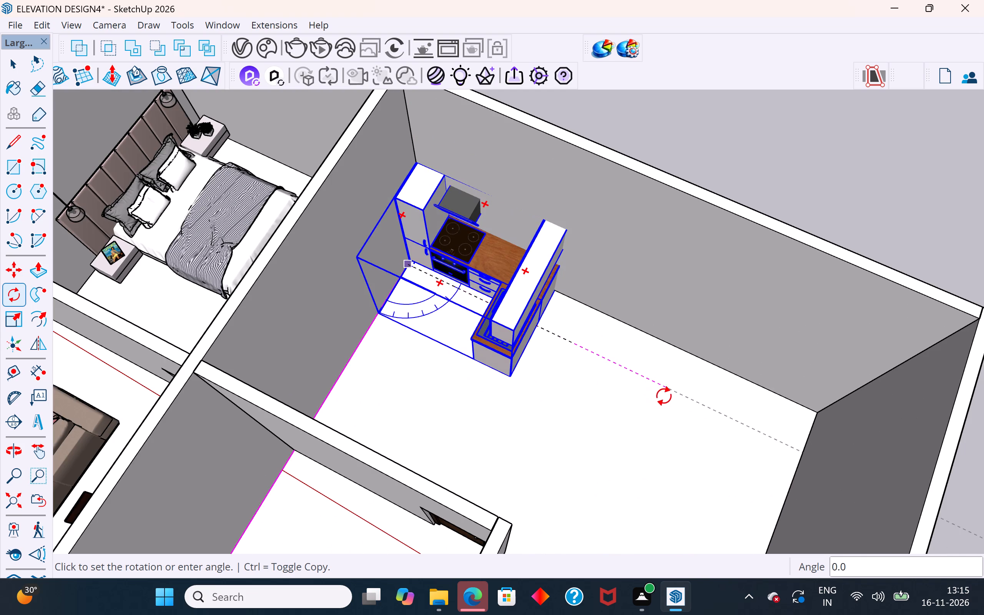
left_click(667, 402)
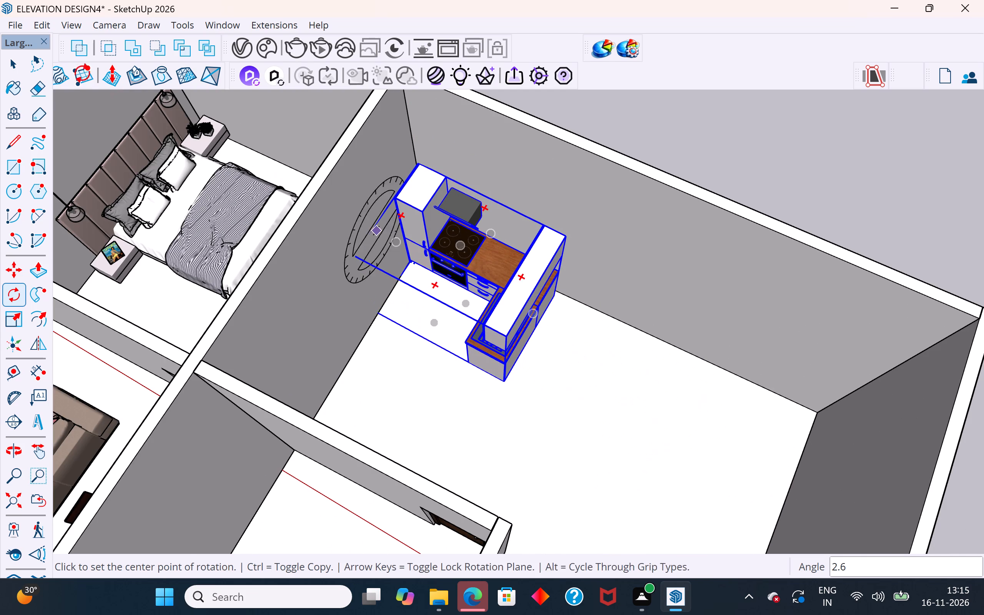
left_click(17, 67)
left_click(846, 161)
Examine how the kitchen sits against the two walls and the floor from above, the front and behind the sink run.
middle_click_drag(563, 312, 545, 243)
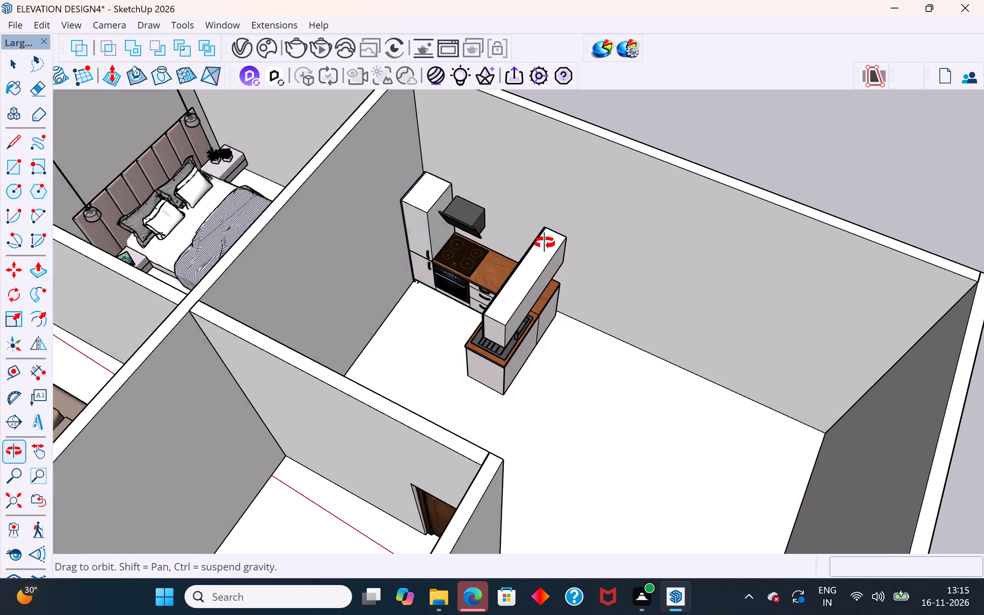
middle_click_drag(545, 243, 594, 238)
scroll(511, 306, "up", 3)
middle_click_drag(558, 315, 692, 273)
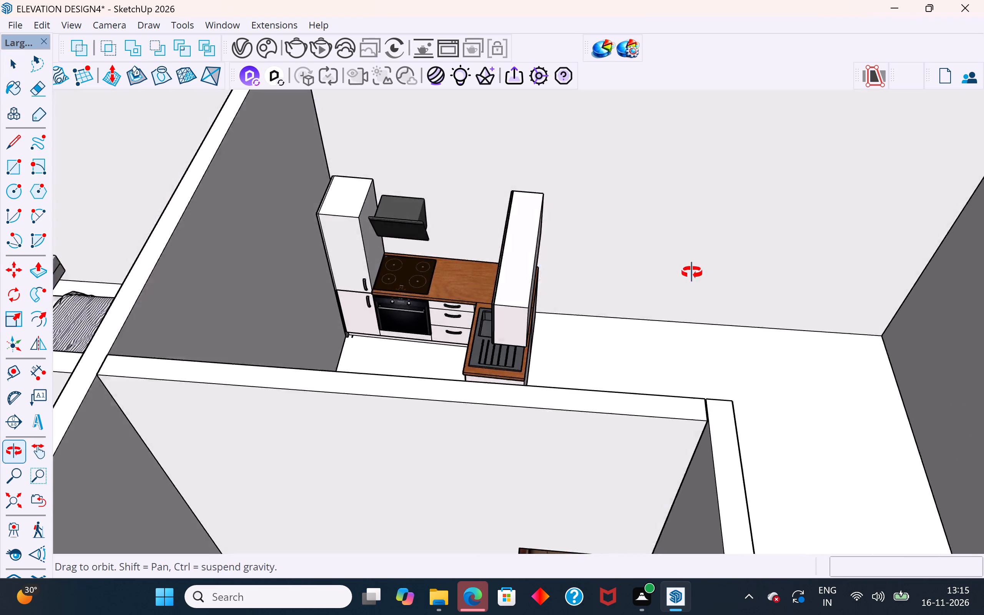
middle_click_drag(692, 273, 854, 254)
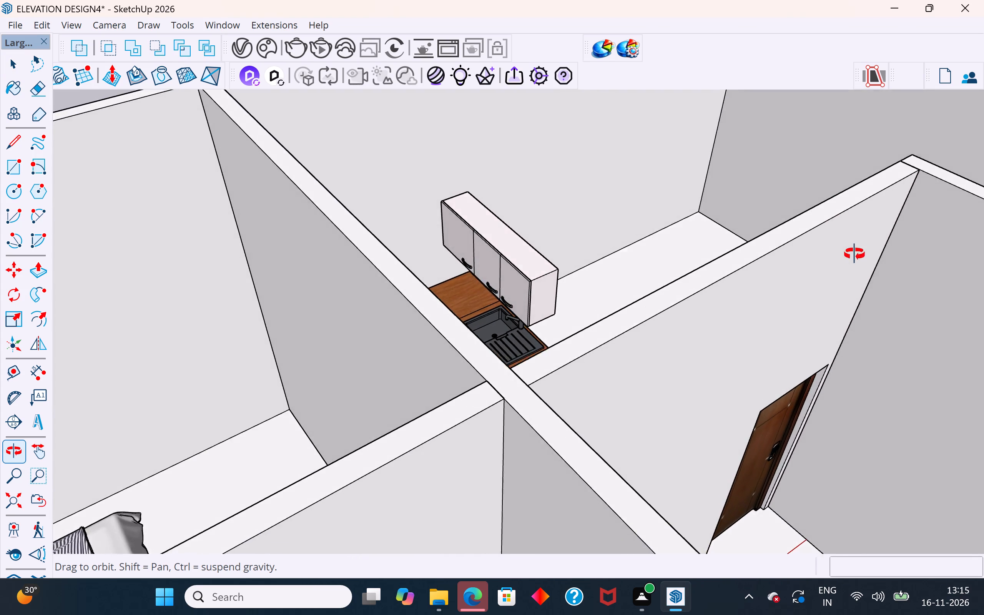
middle_click_drag(854, 254, 502, 370)
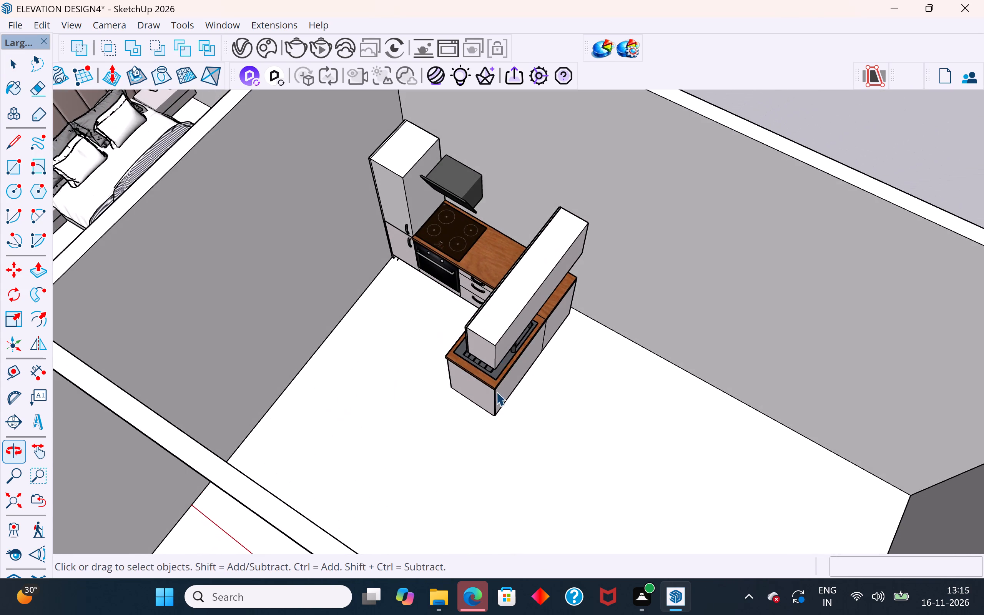
scroll(549, 390, "down", 4)
middle_click_drag(543, 442, 657, 427)
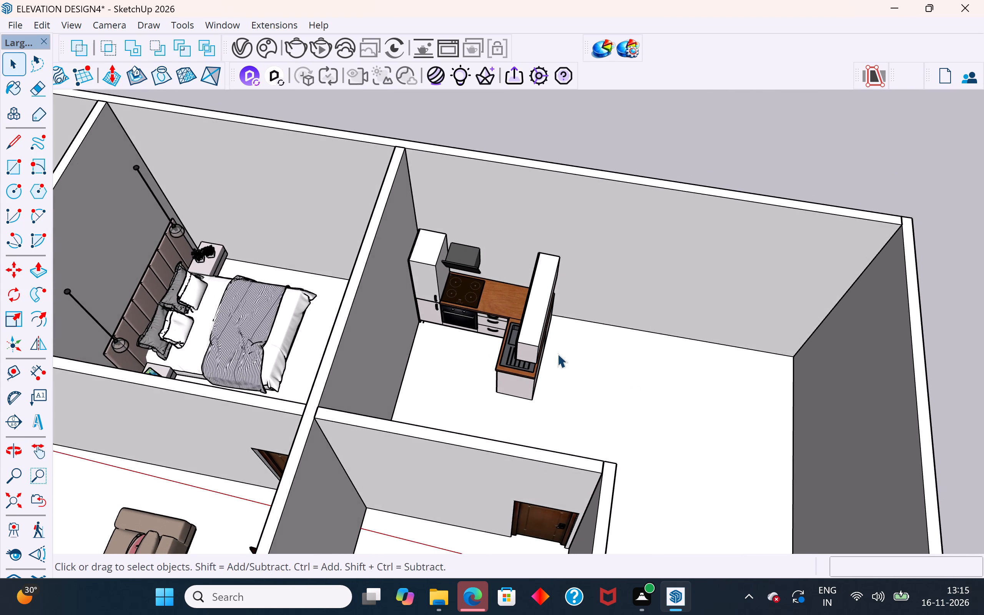
middle_click_drag(604, 383, 637, 462)
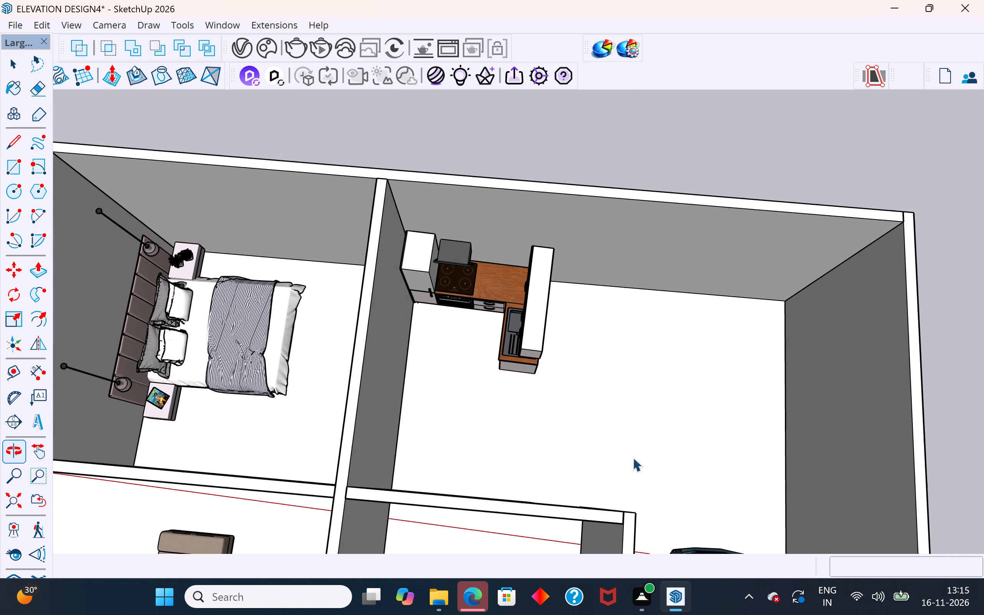
middle_click_drag(569, 337, 592, 402)
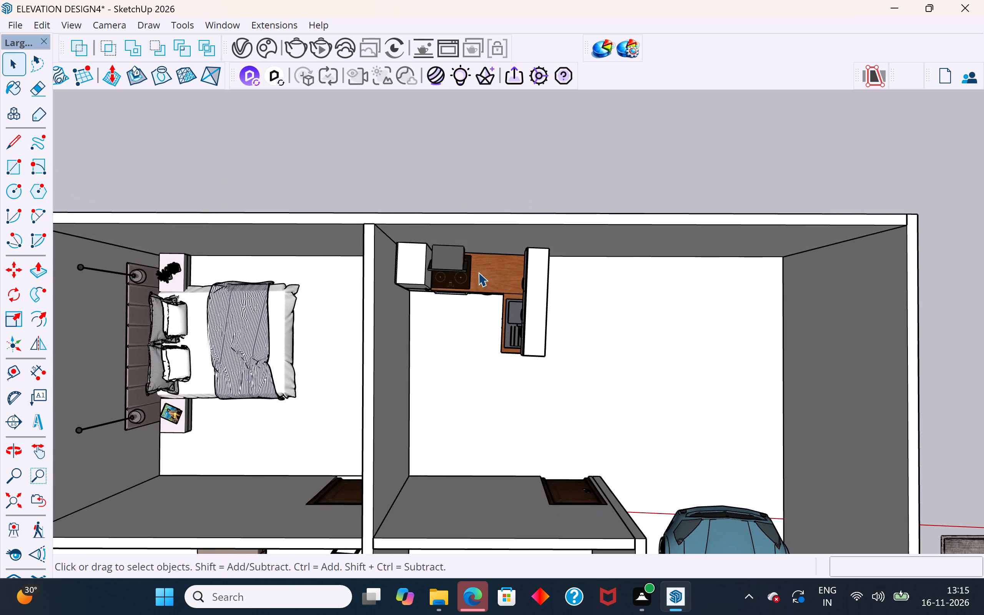
scroll(478, 272, "up", 7)
middle_click_drag(507, 337, 466, 162)
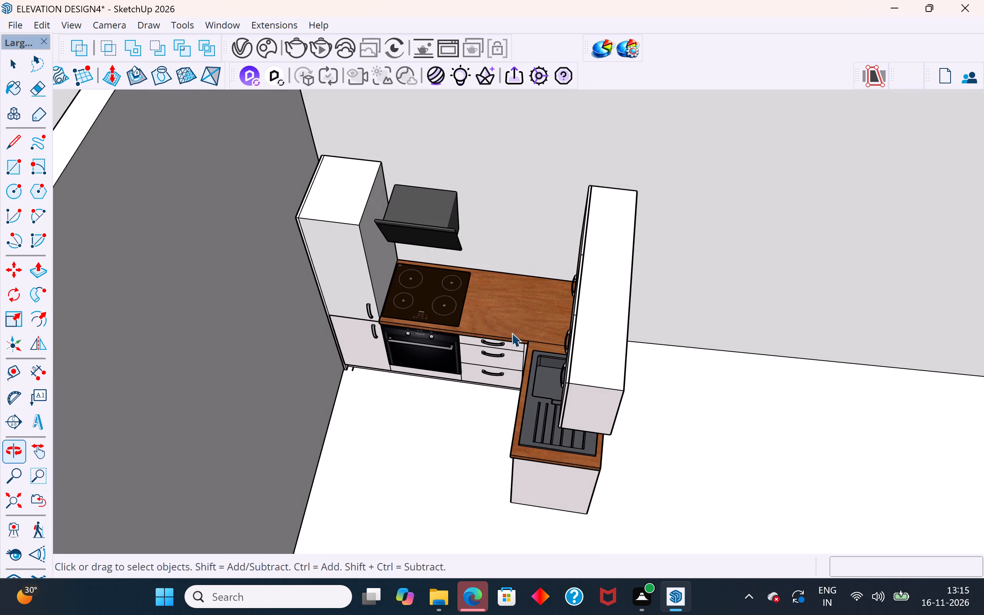
middle_click_drag(601, 385, 372, 224)
scroll(555, 349, "up", 4)
middle_click_drag(632, 378, 435, 460)
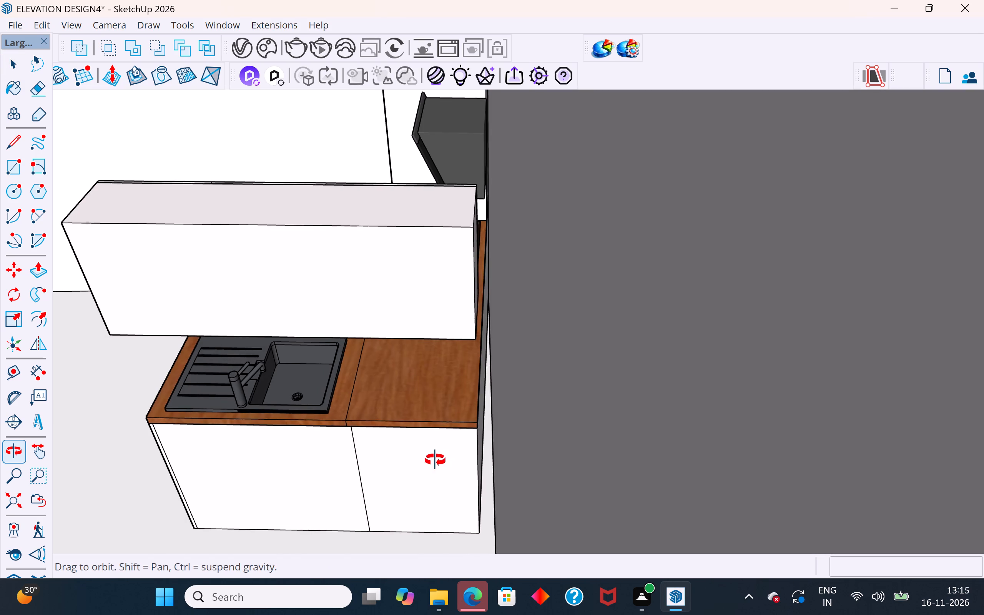
middle_click_drag(435, 460, 431, 440)
scroll(461, 422, "down", 16)
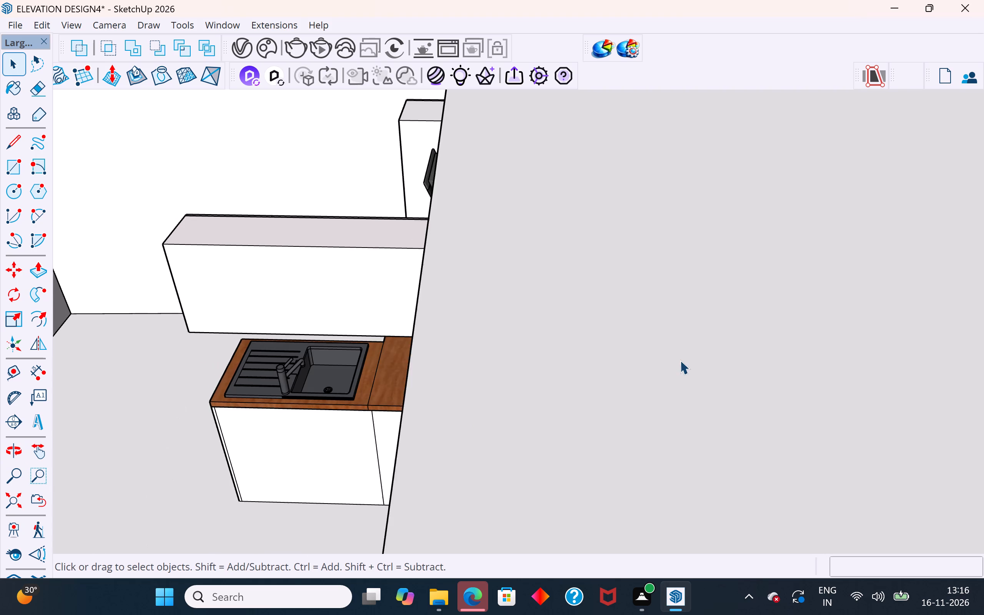
scroll(680, 360, "down", 20)
scroll(680, 360, "down", 10)
middle_click_drag(687, 374, 731, 501)
scroll(745, 487, "down", 18)
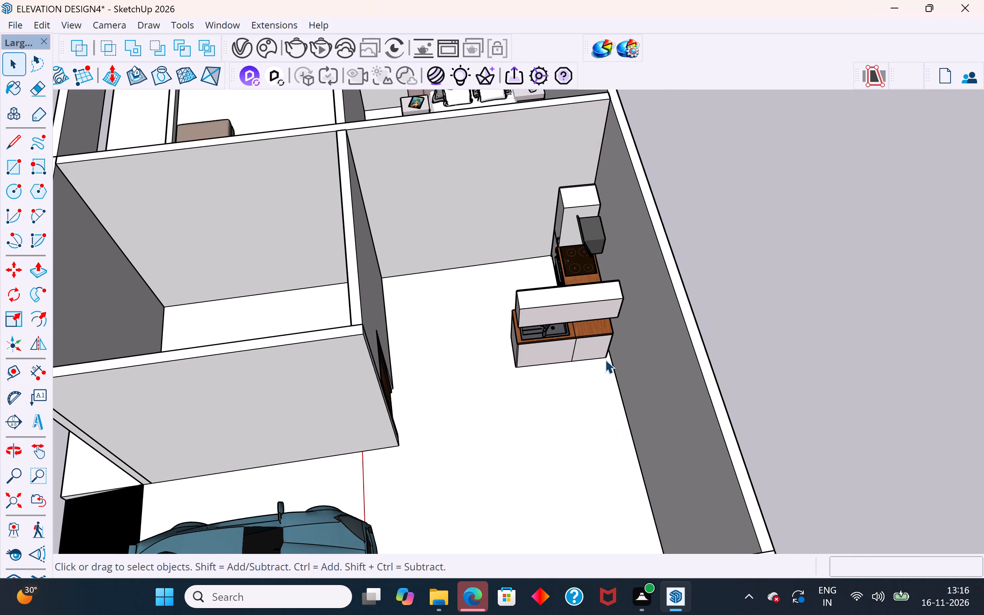
Rotate the kitchen group about 2.4 degrees around the sink run's rear bottom corner, making it parallel to the wall edge.
scroll(605, 359, "up", 7)
scroll(607, 482, "down", 5)
left_click(588, 404)
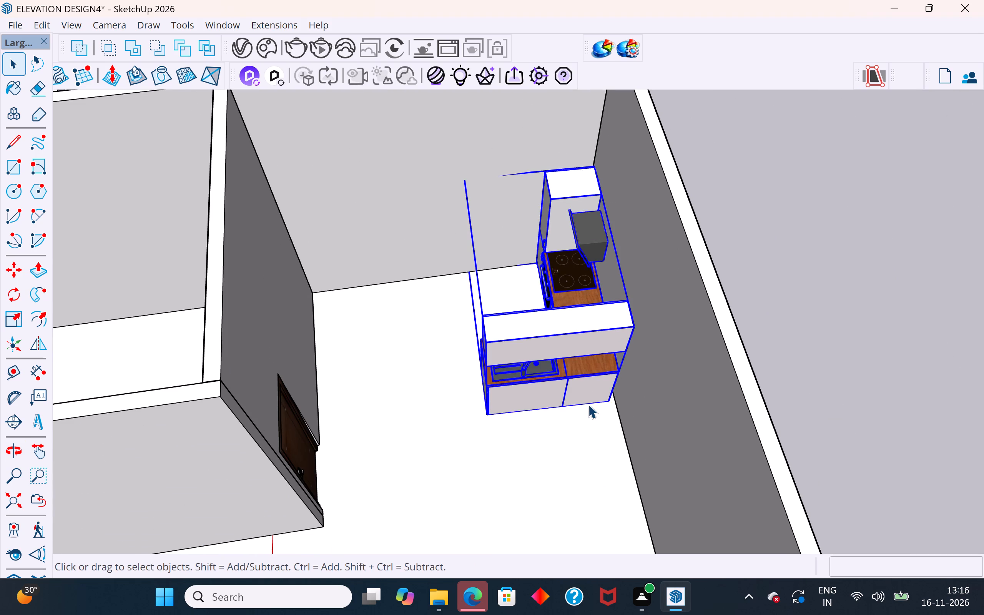
left_click(8, 296)
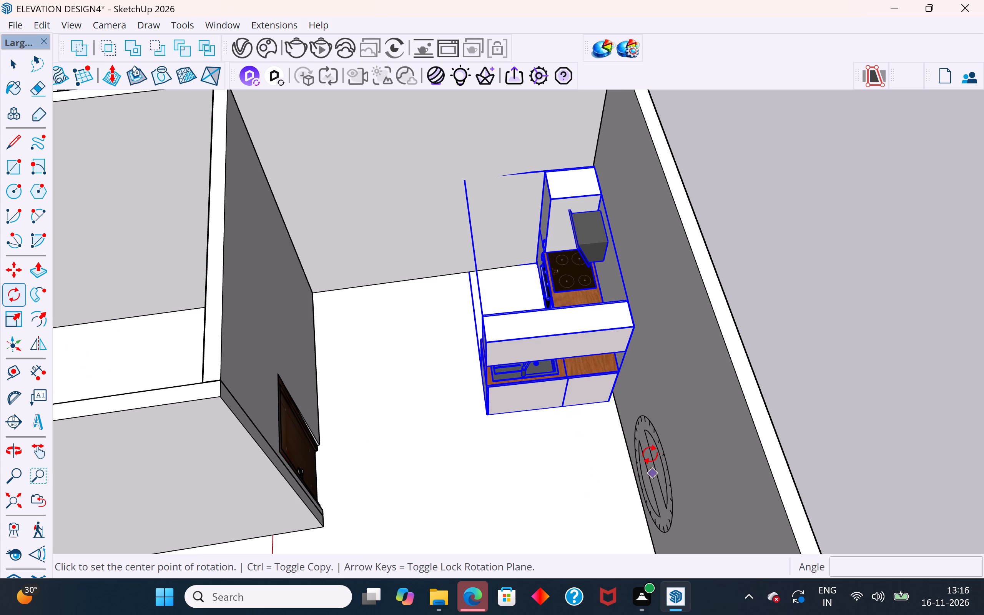
left_click(605, 405)
left_click(486, 421)
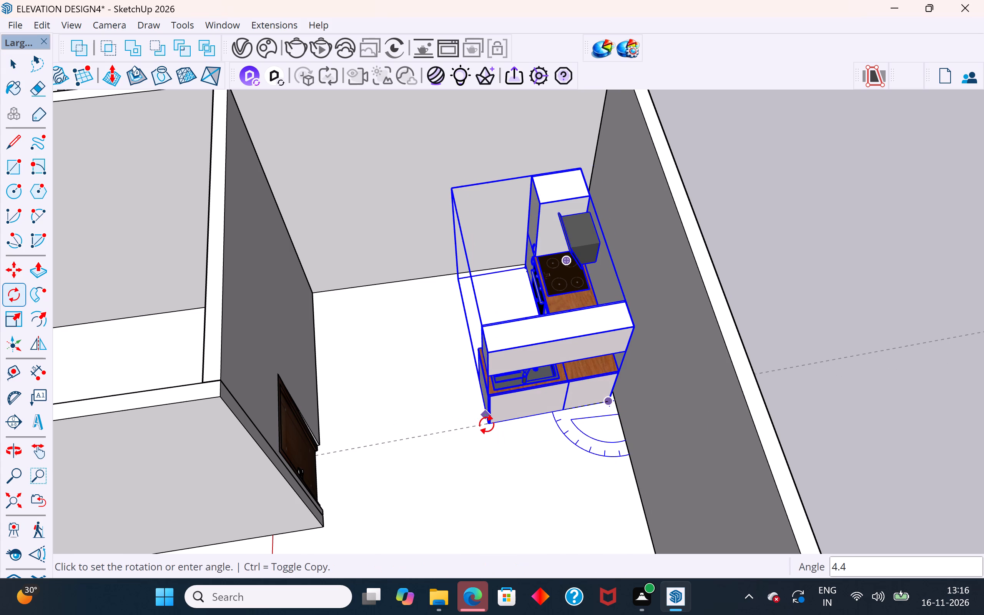
scroll(487, 424, "up", 1)
middle_click_drag(487, 424, 515, 539)
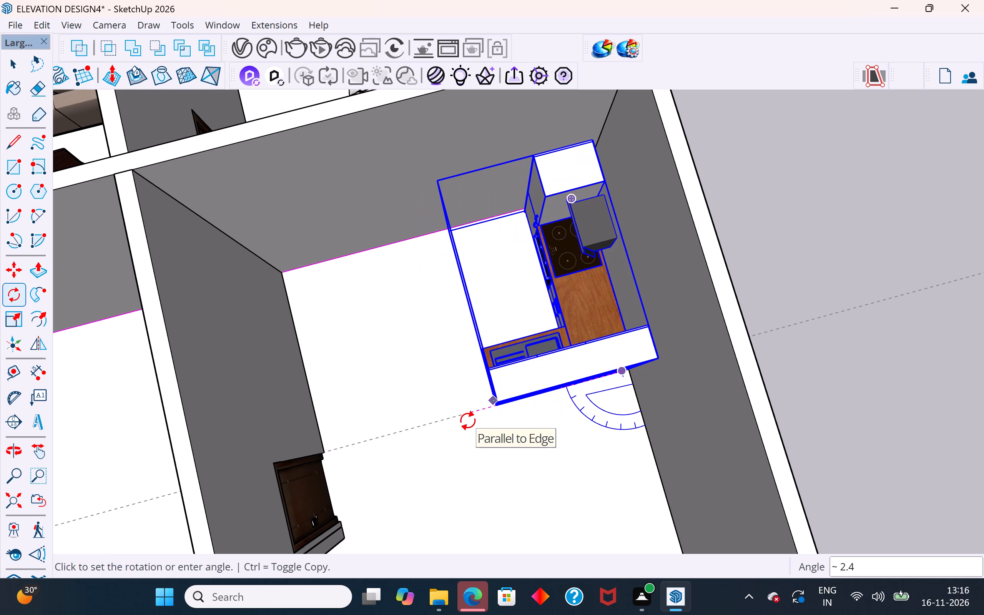
left_click(468, 420)
left_click(10, 61)
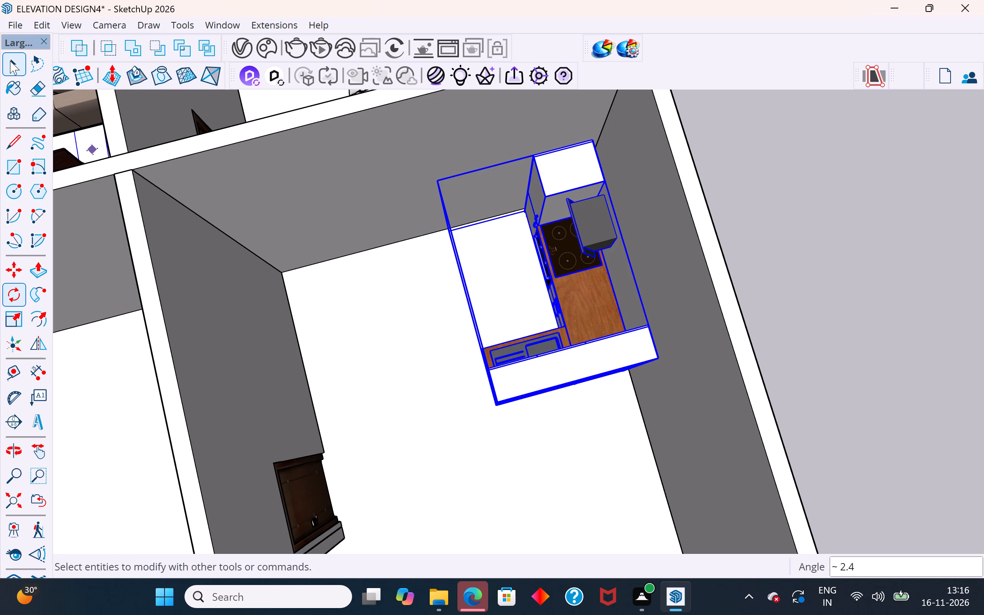
left_click(843, 255)
Move the kitchen group about 3 9/16" by the tall cabinet's top rear corner toward the vertical wall corner.
scroll(843, 255, "down", 4)
scroll(860, 219, "up", 5)
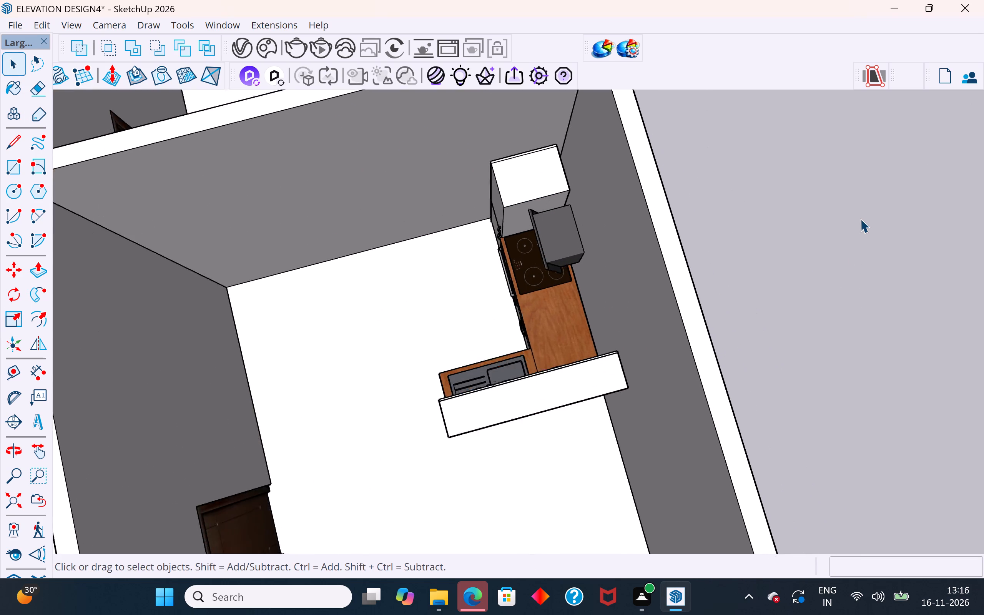
scroll(860, 219, "up", 2)
left_click(503, 162)
scroll(516, 326, "down", 5)
scroll(507, 171, "up", 5)
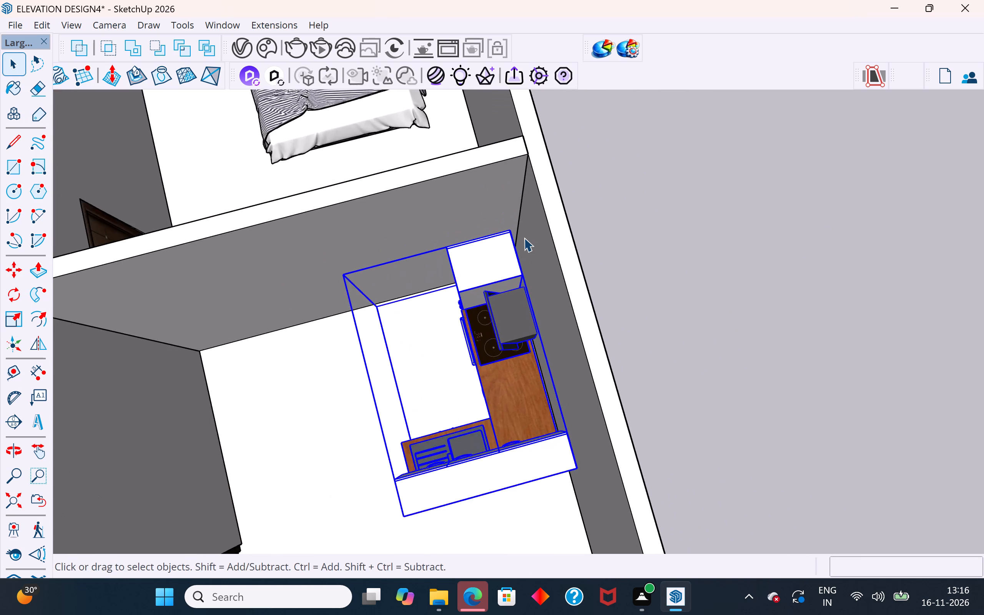
scroll(524, 238, "up", 3)
key("m")
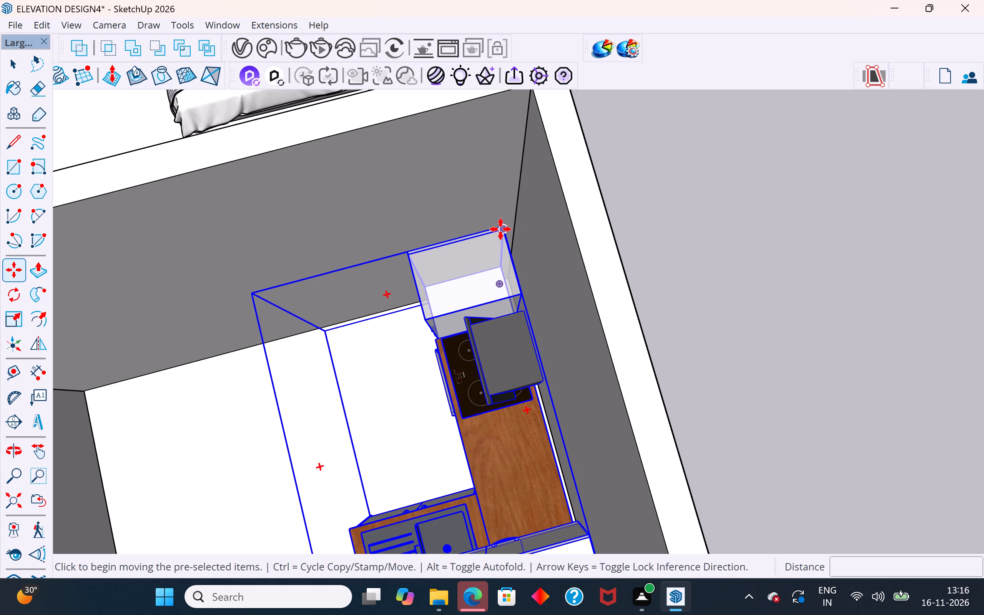
left_click(499, 230)
scroll(516, 216, "up", 2)
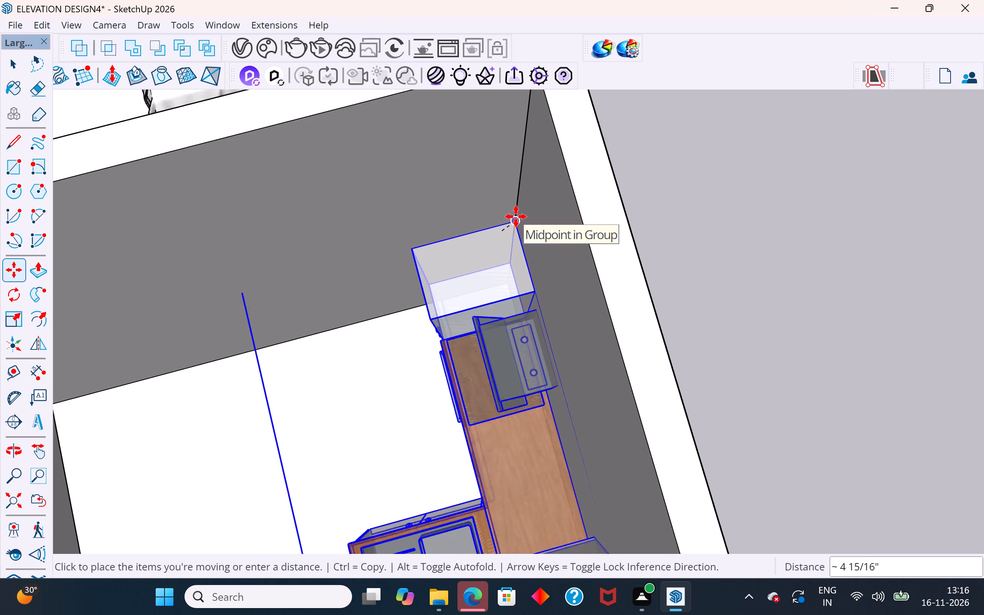
scroll(516, 216, "up", 12)
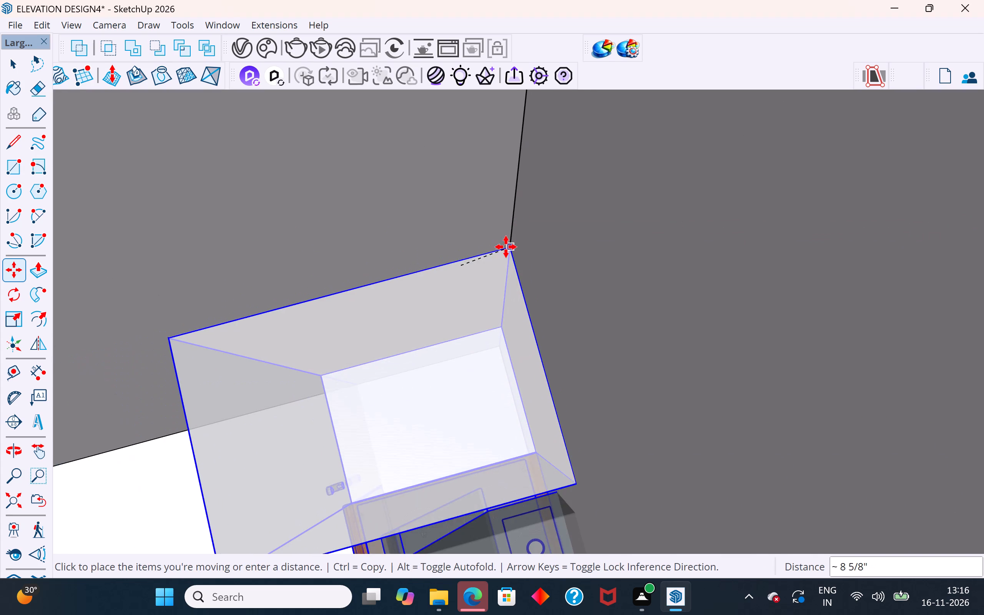
left_click(515, 259)
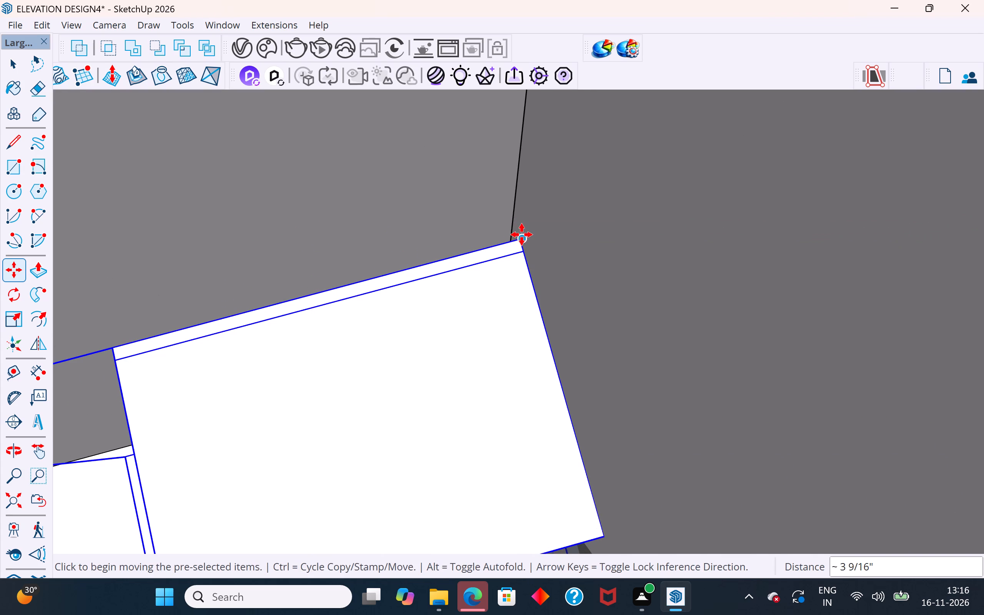
Nudge the kitchen group about 1 3/16" by the tall cabinet's top rear corner to fit it into the wall corner.
left_click(522, 234)
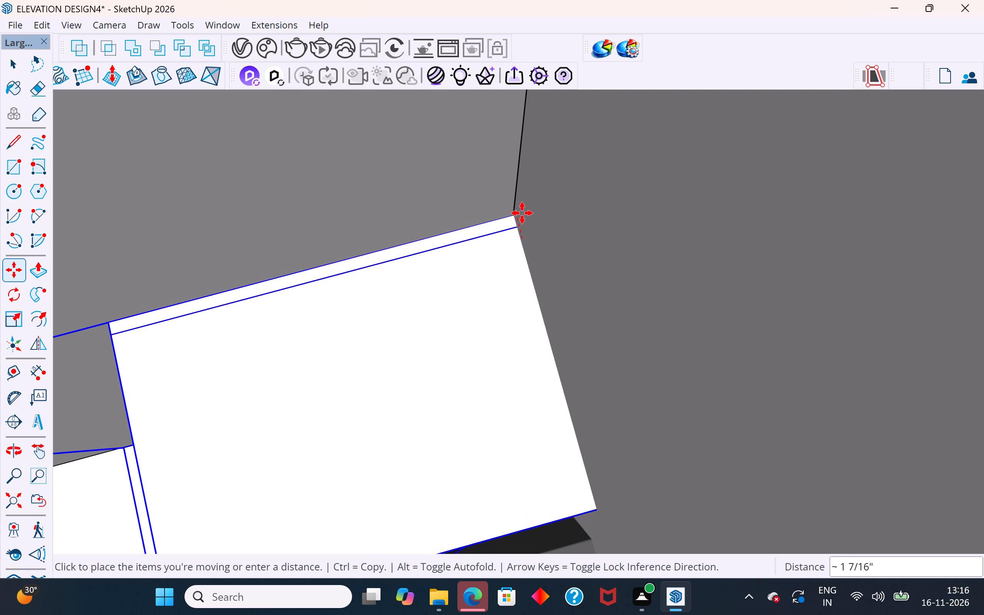
left_click(522, 217)
scroll(529, 351, "down", 2)
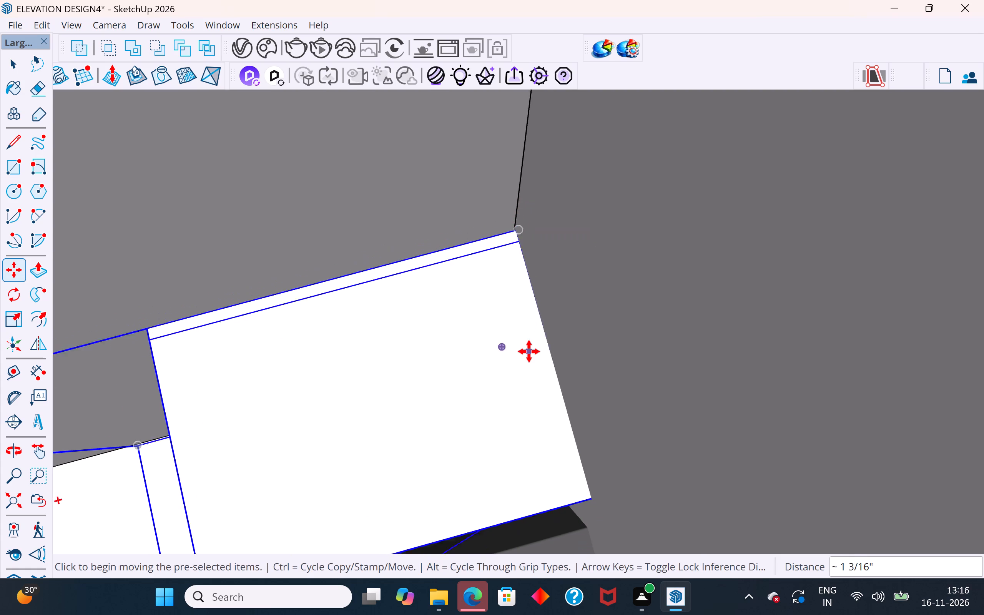
scroll(529, 351, "down", 10)
left_click(25, 68)
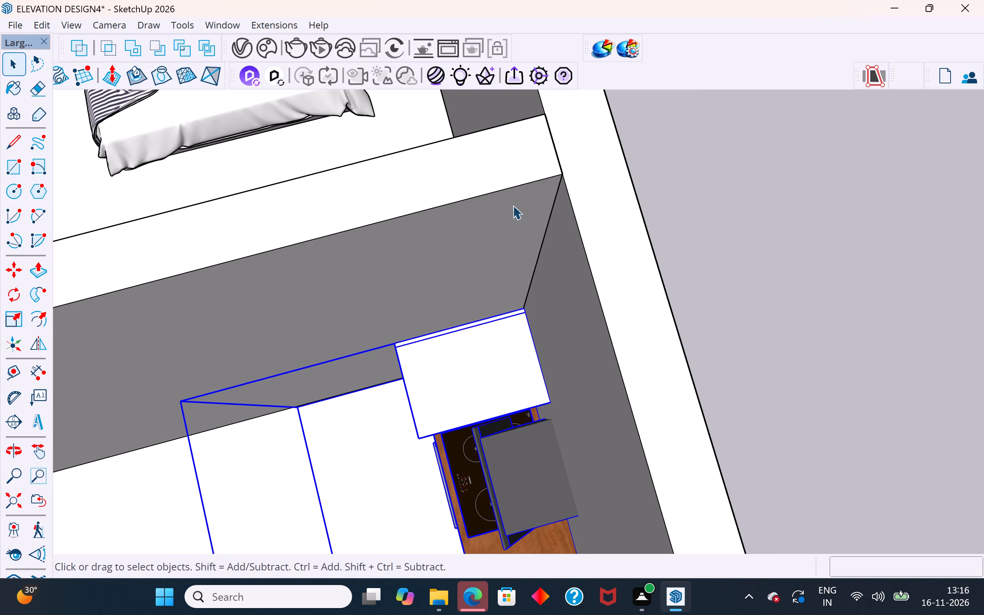
left_click(819, 180)
Examine how the kitchen's sink run and wall cabinets meet the rear wall and the floor.
scroll(613, 316, "down", 6)
middle_click_drag(504, 413, 754, 91)
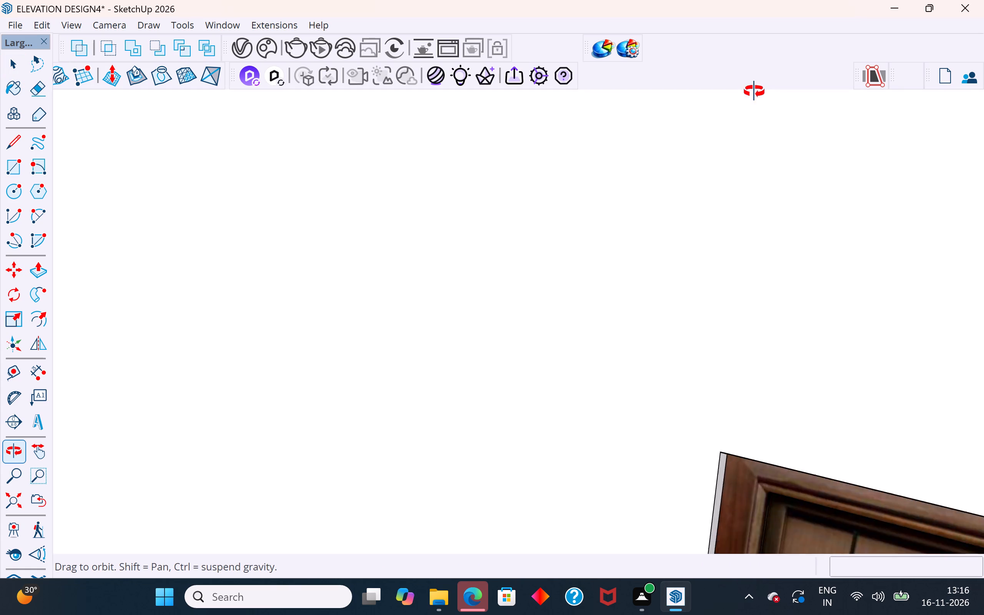
middle_click_drag(754, 91, 498, 103)
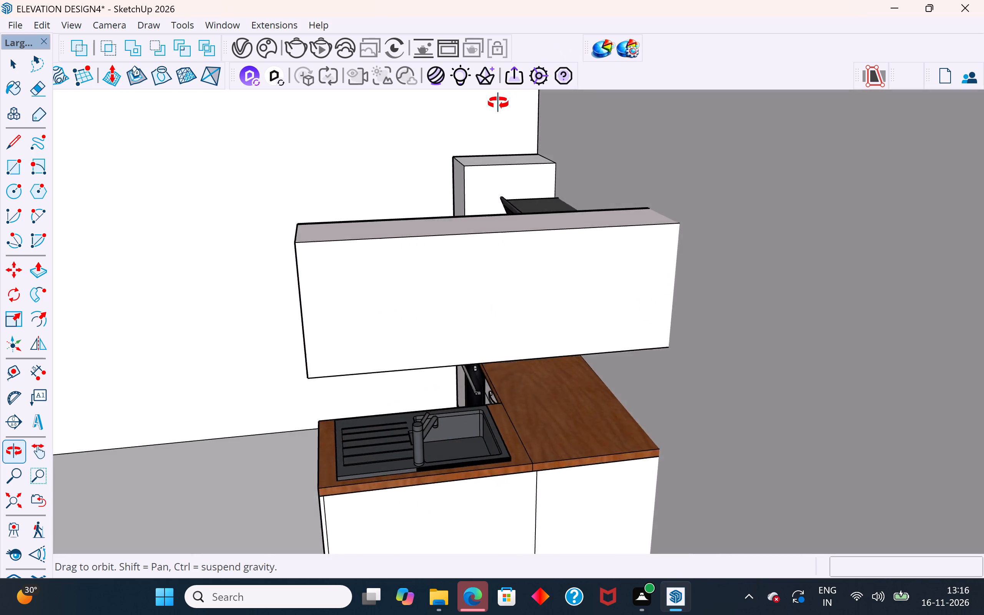
middle_click_drag(498, 103, 497, 106)
scroll(650, 237, "down", 8)
middle_click_drag(658, 281, 688, 388)
scroll(657, 529, "down", 9)
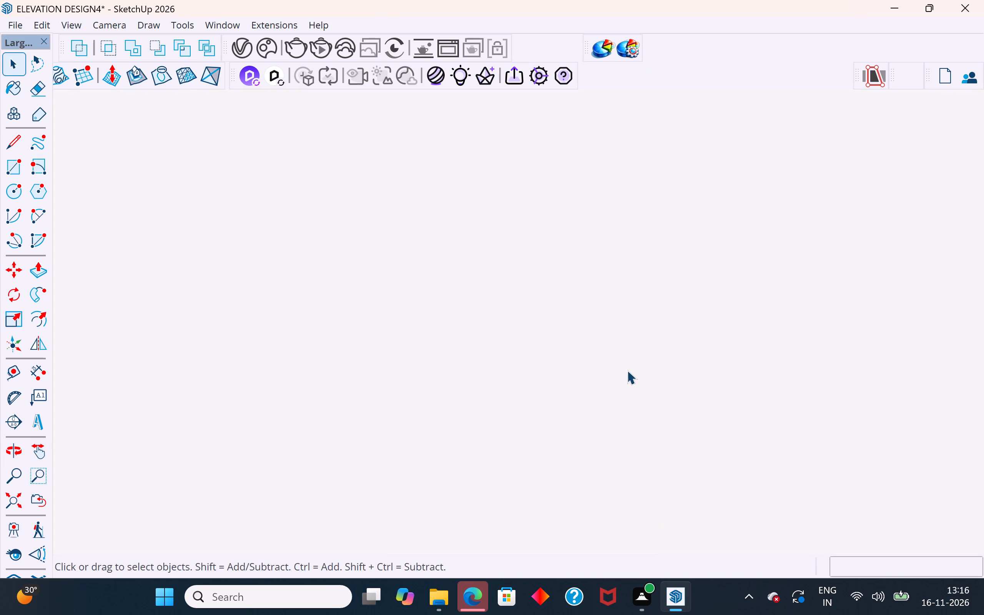
scroll(627, 370, "down", 12)
scroll(393, 400, "down", 12)
middle_click_drag(465, 404, 662, 448)
scroll(336, 445, "down", 5)
scroll(336, 364, "up", 9)
left_click(358, 383)
middle_click_drag(377, 407, 357, 333)
scroll(377, 407, "up", 1)
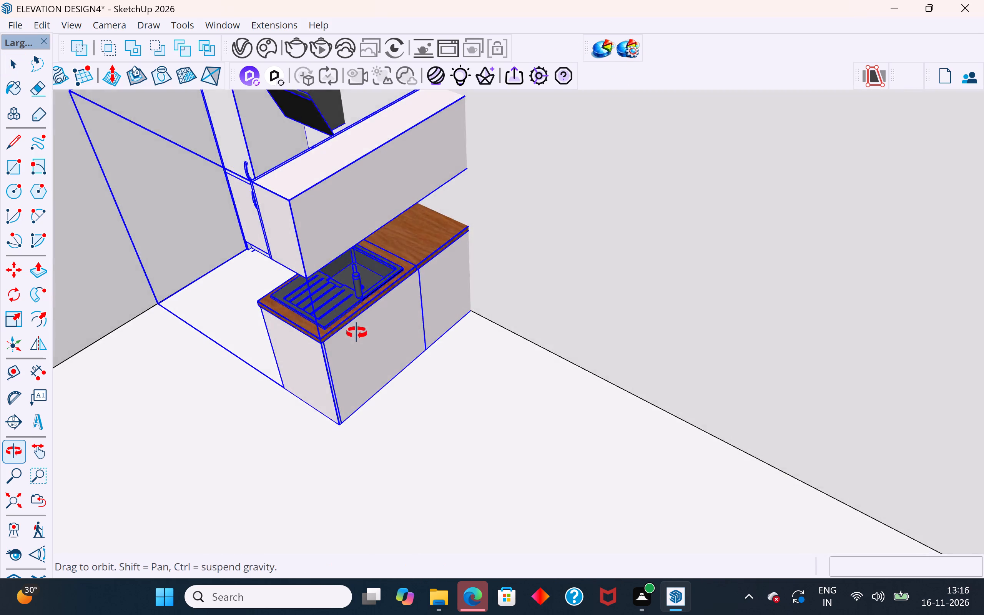
middle_click_drag(357, 333, 299, 299)
scroll(610, 487, "down", 11)
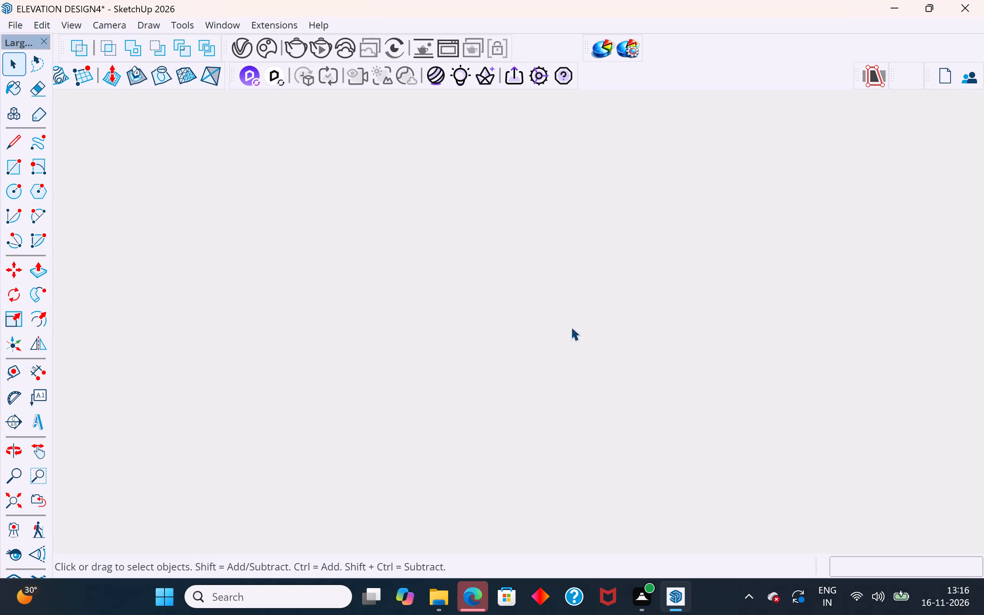
scroll(596, 505, "down", 11)
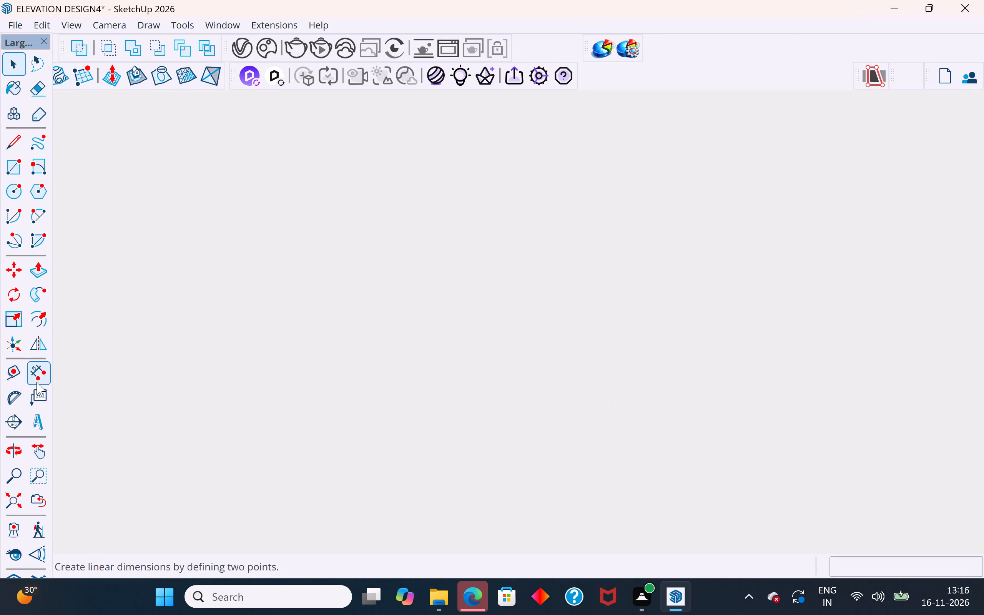
scroll(525, 399, "down", 11)
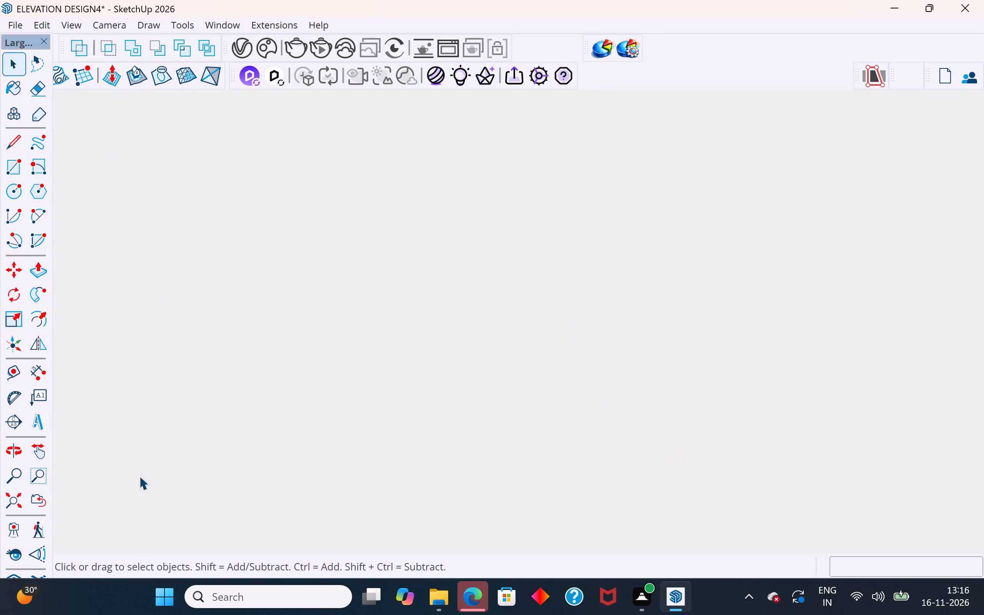
scroll(610, 493, "down", 6)
Bring the whole house back into view and examine the kitchen's sink run from the open side of the room.
left_click(13, 493)
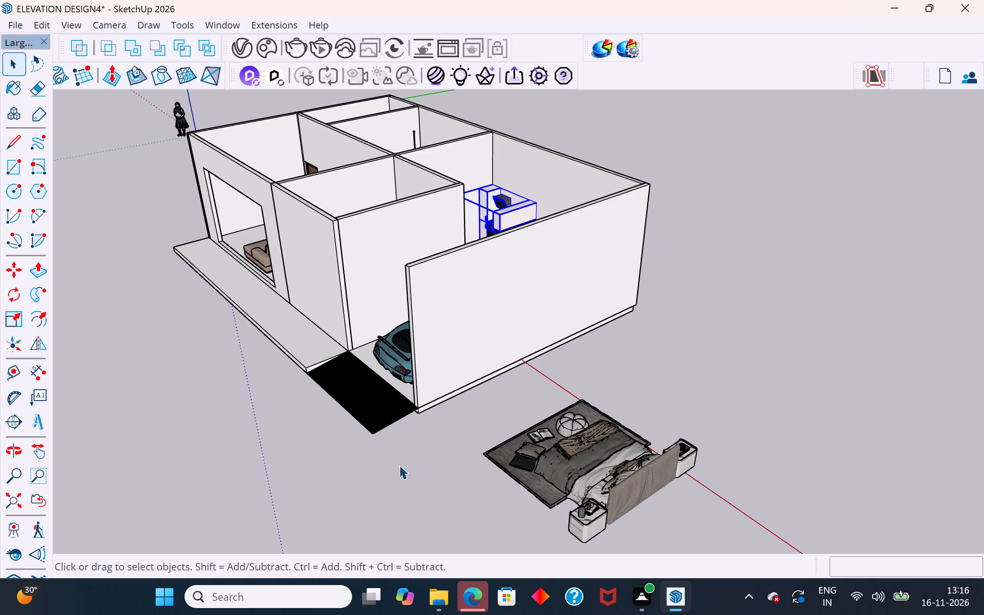
scroll(649, 131, "up", 1)
left_click(667, 115)
scroll(516, 204, "up", 6)
middle_click_drag(459, 238, 513, 253)
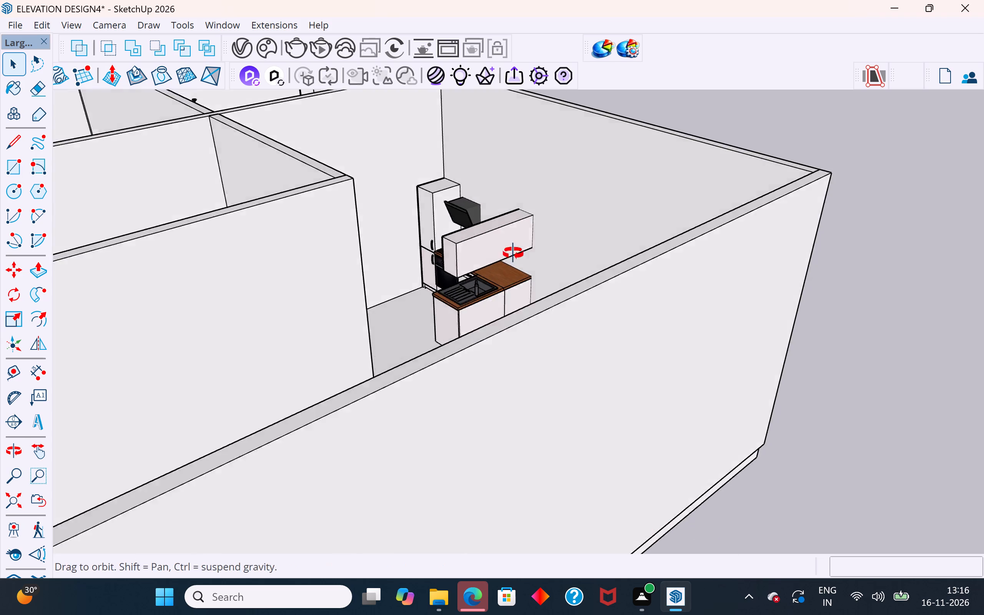
middle_click_drag(513, 253, 575, 269)
scroll(453, 303, "up", 7)
middle_click_drag(512, 302, 456, 216)
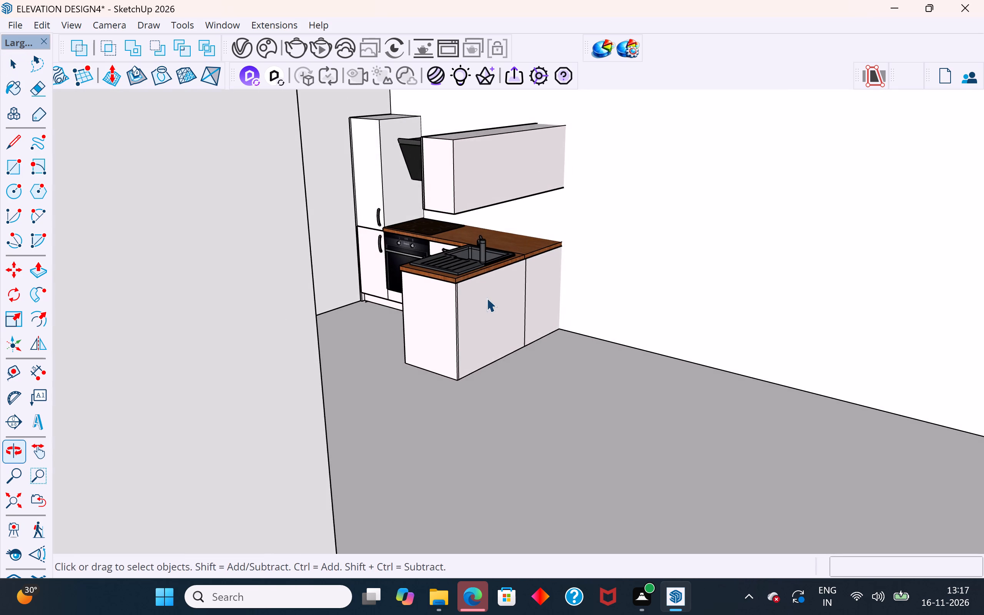
scroll(487, 298, "up", 4)
left_click(498, 308)
middle_click_drag(566, 342, 491, 366)
scroll(489, 447, "down", 4)
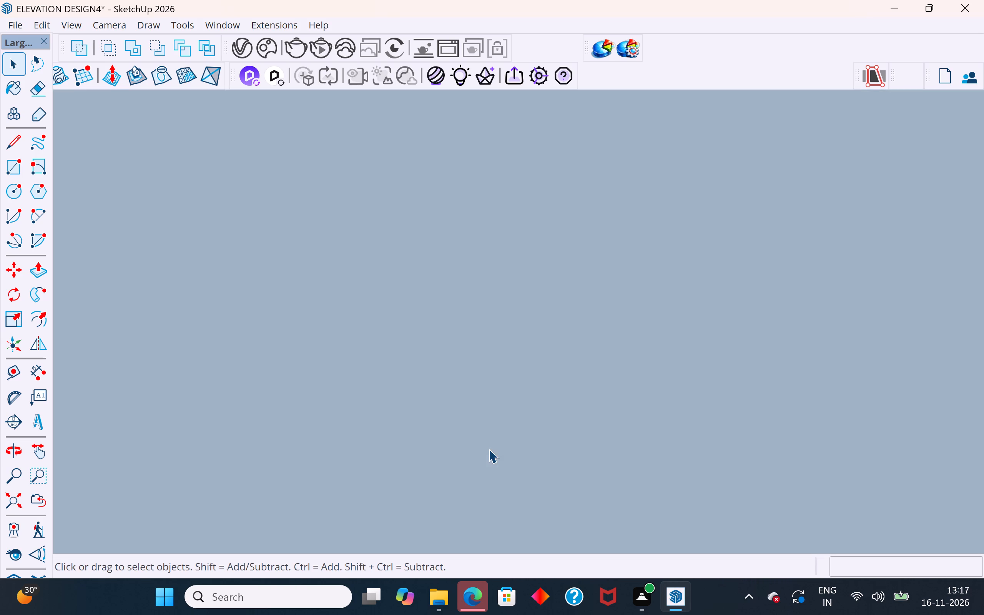
scroll(708, 437, "down", 6)
scroll(740, 406, "down", 11)
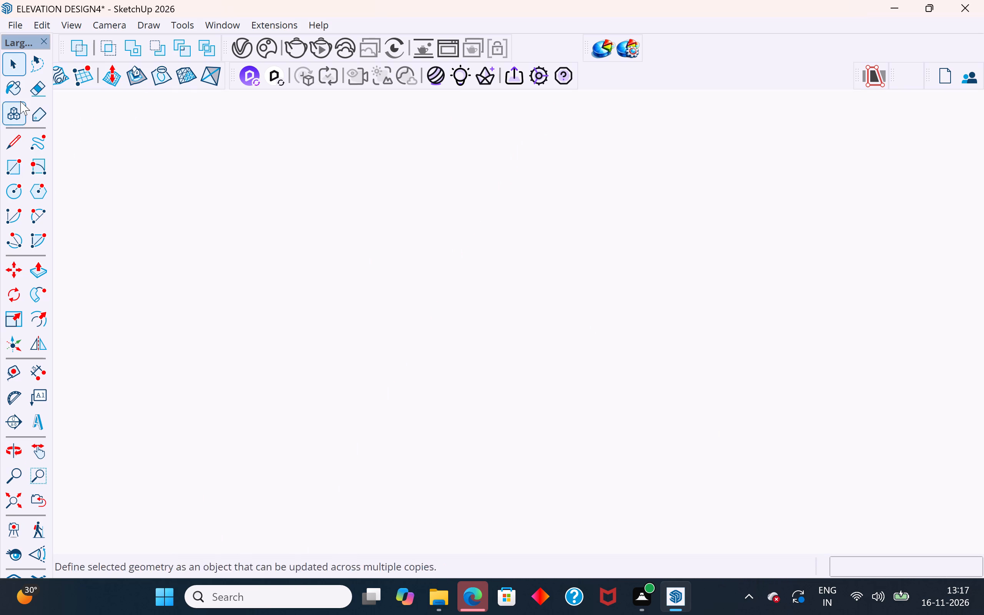
scroll(560, 359, "down", 10)
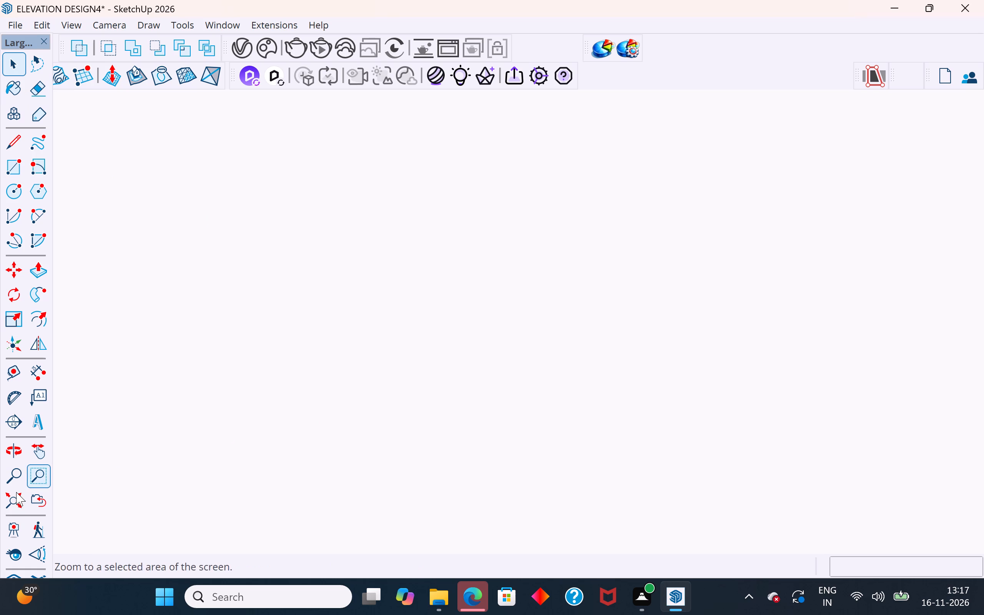
Move the kitchen group about 1 1/2" out from the rear wall by the sink run's rear bottom corner.
left_click(14, 494)
left_click(862, 284)
scroll(388, 149, "up", 2)
middle_click_drag(421, 165, 548, 184)
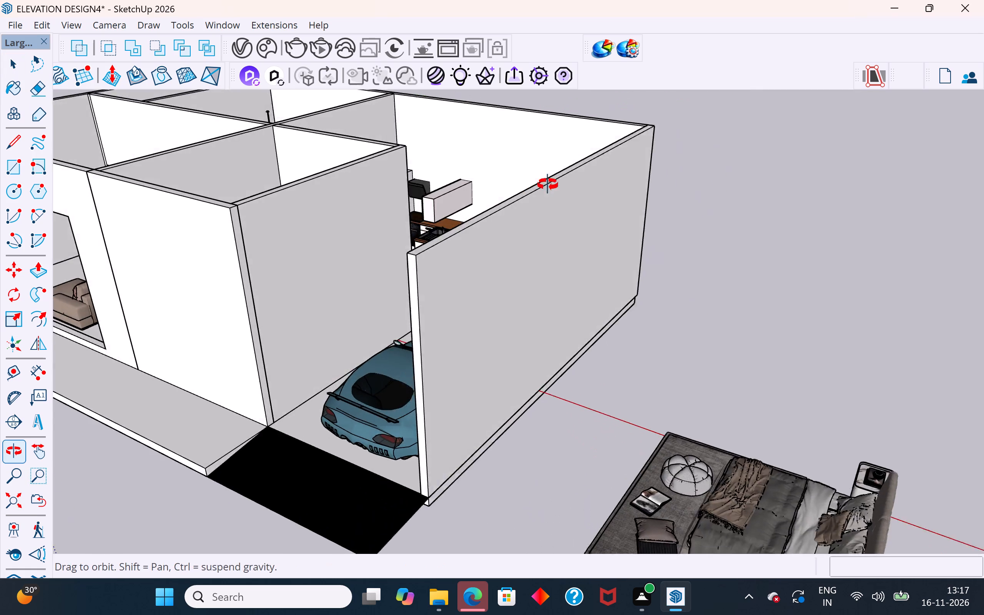
middle_click_drag(548, 184, 548, 185)
scroll(393, 226, "up", 9)
scroll(467, 462, "down", 4)
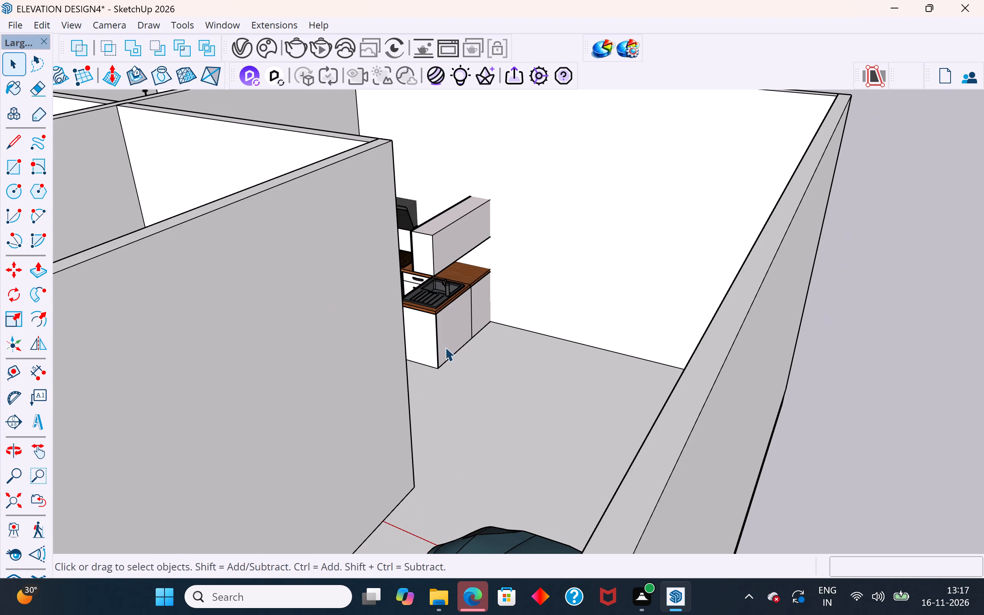
middle_click_drag(450, 386, 449, 402)
scroll(421, 487, "down", 6)
scroll(427, 309, "up", 8)
scroll(419, 519, "down", 2)
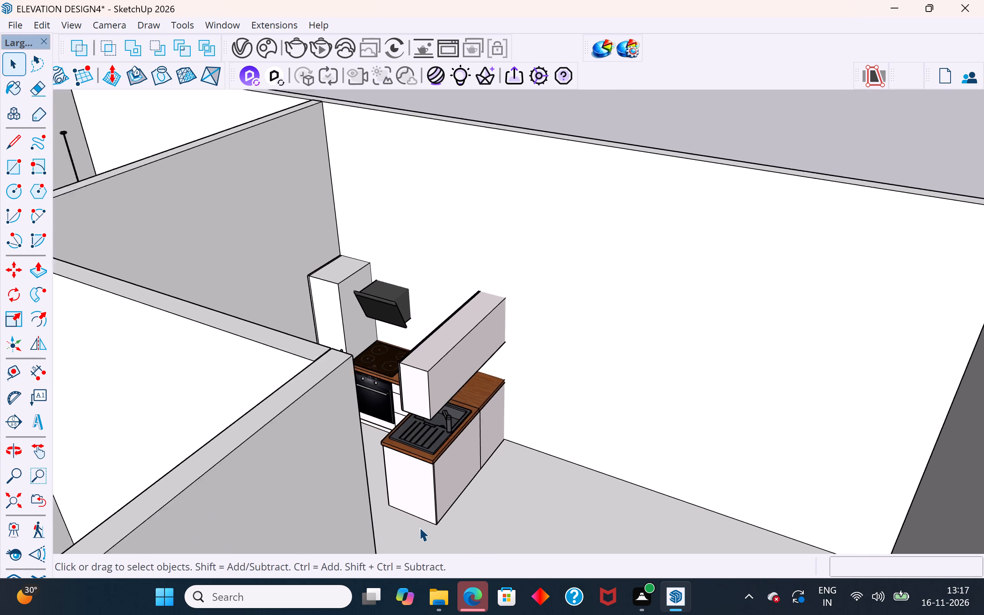
scroll(419, 527, "down", 1)
scroll(421, 506, "up", 8)
left_click(466, 464)
scroll(519, 451, "up", 4)
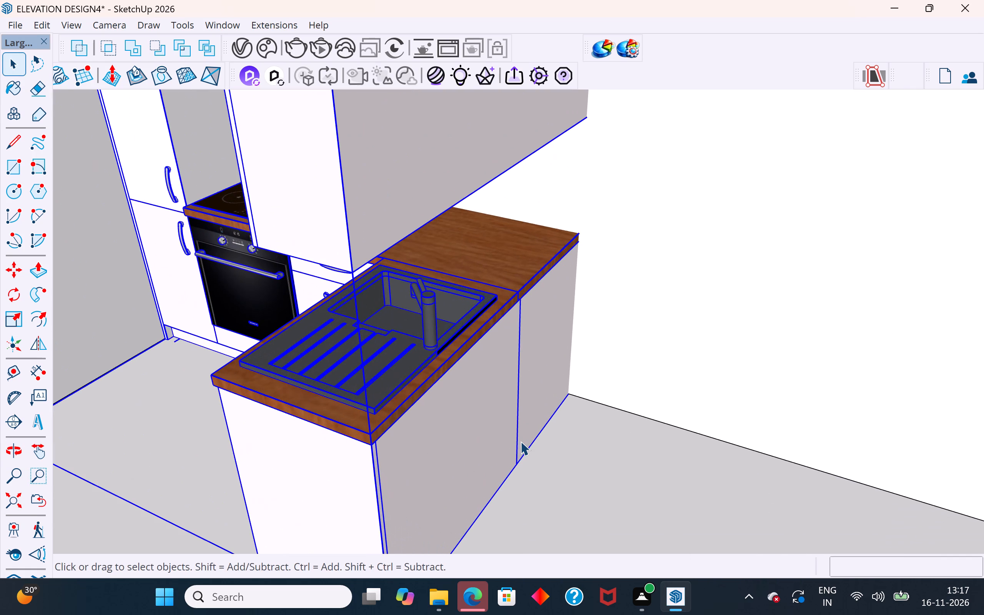
key("m")
left_click(567, 399)
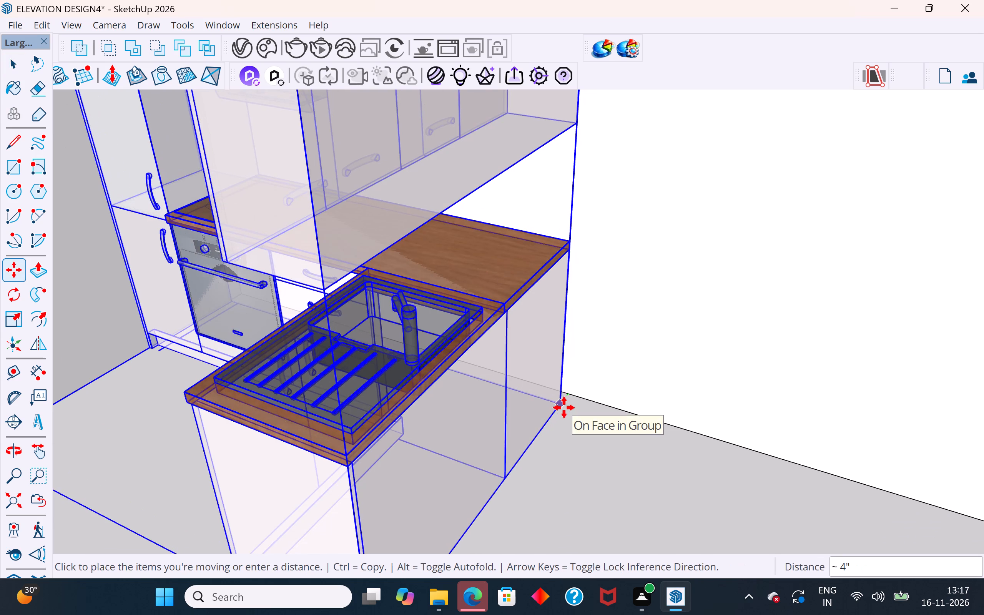
scroll(567, 406, "up", 9)
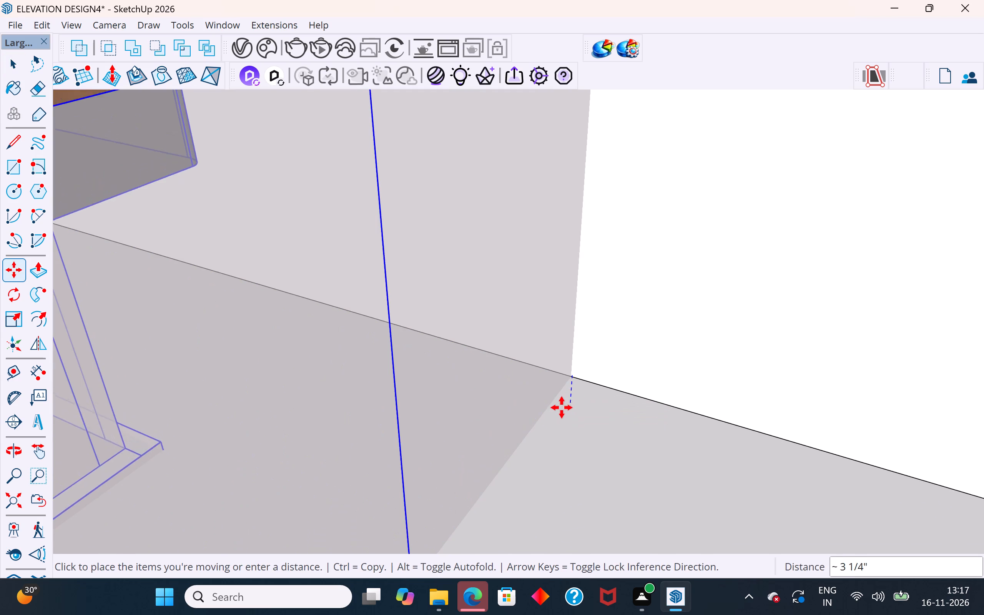
scroll(555, 412, "up", 4)
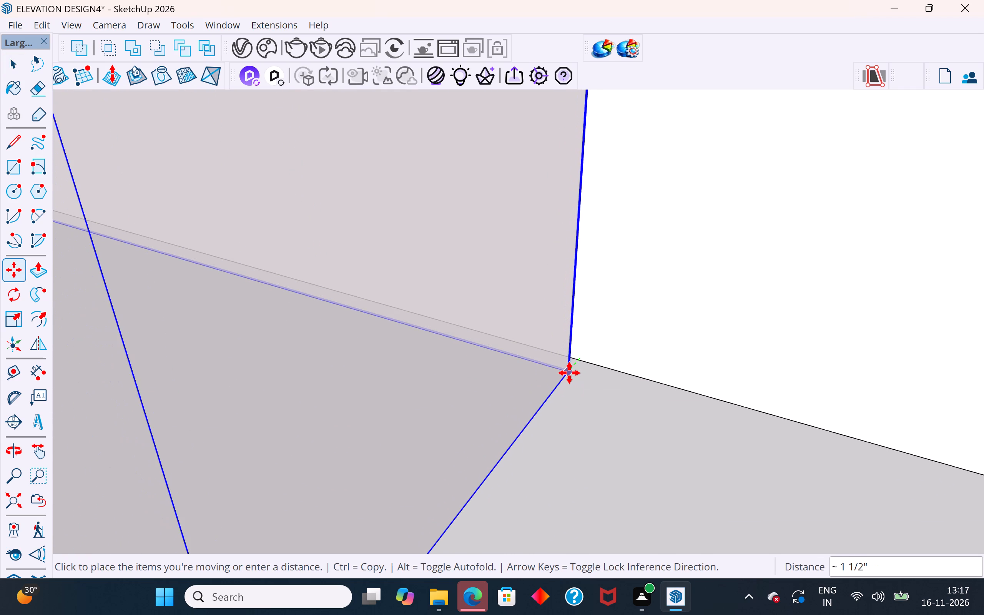
left_click(570, 370)
scroll(657, 428, "down", 12)
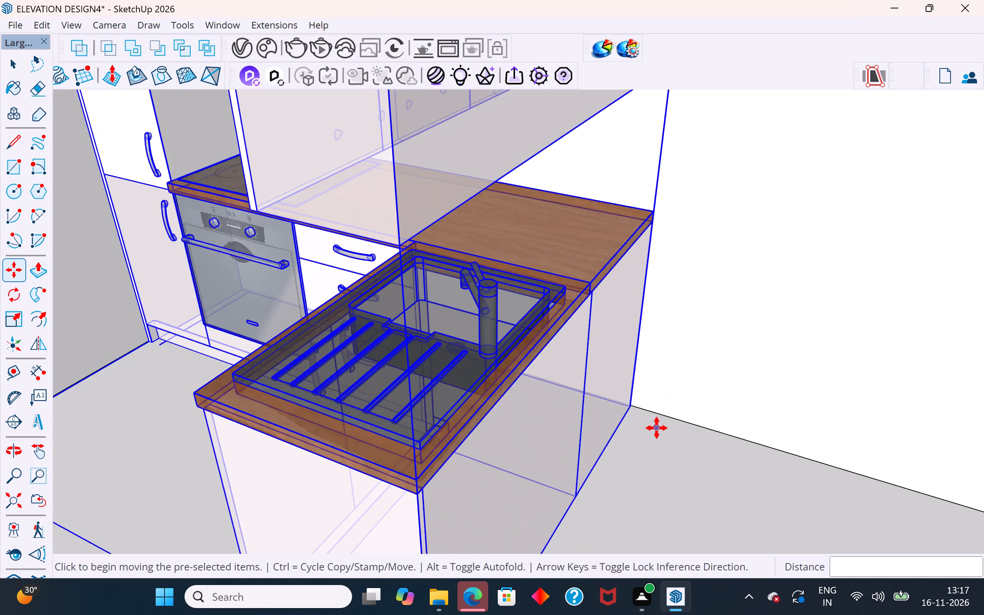
scroll(657, 428, "down", 15)
left_click(18, 68)
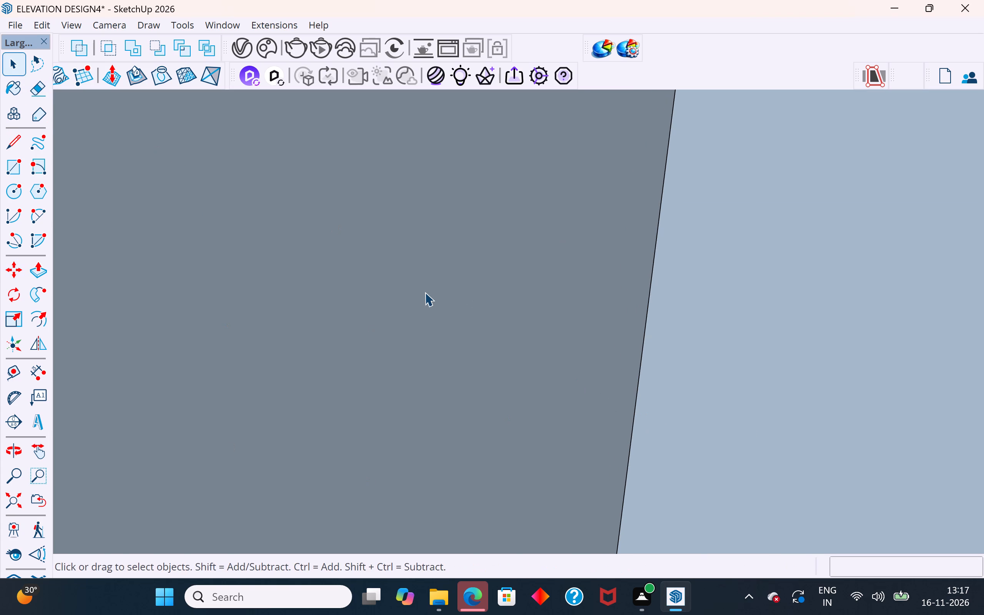
Examine the whole furnished house from the front and above, checking the kitchen's position among the rooms.
scroll(425, 292, "down", 20)
scroll(425, 292, "down", 6)
scroll(557, 362, "down", 16)
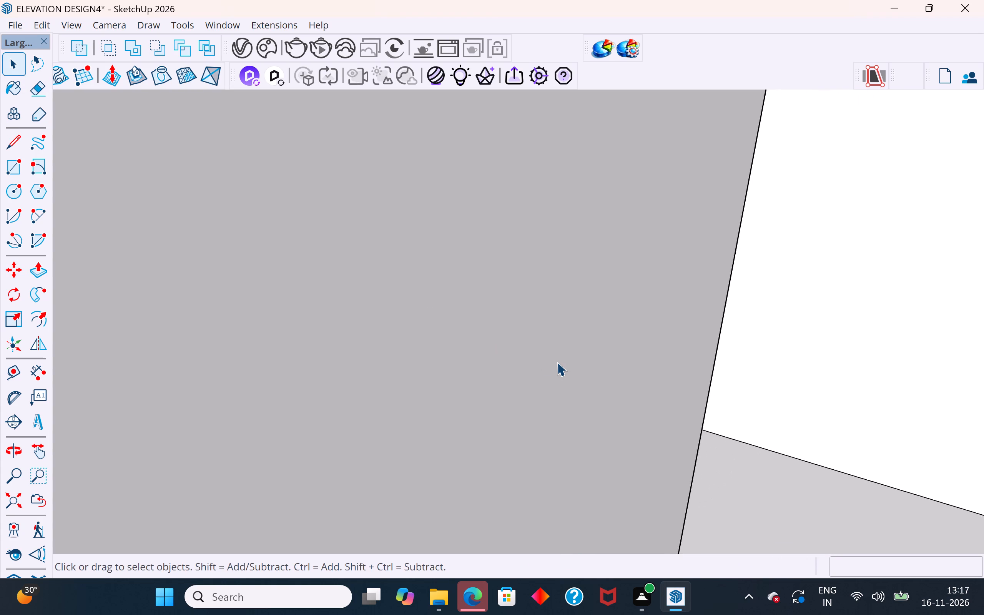
scroll(557, 362, "down", 20)
scroll(557, 362, "down", 19)
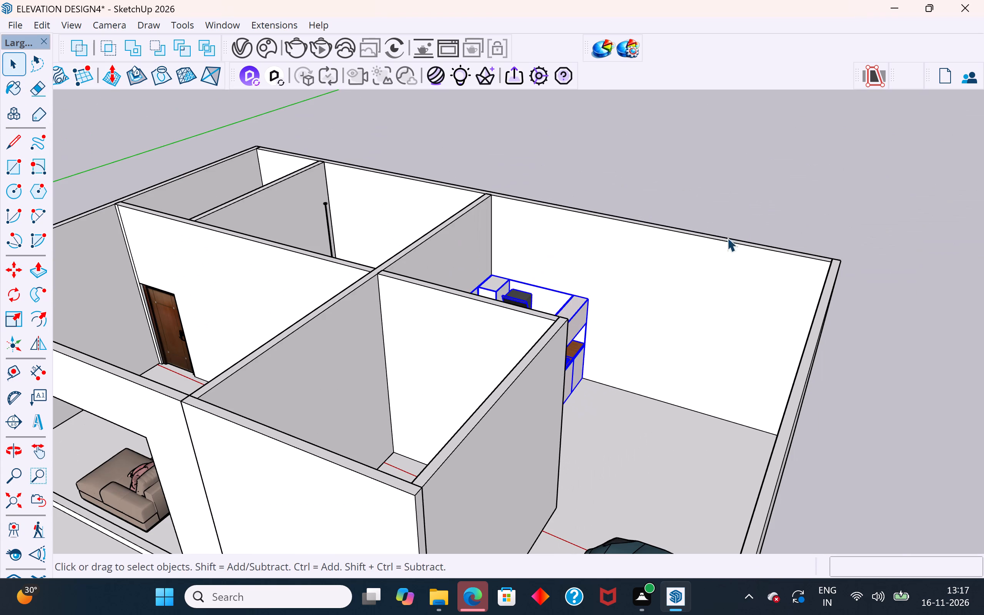
left_click(758, 184)
scroll(639, 354, "down", 6)
middle_click_drag(614, 393, 510, 470)
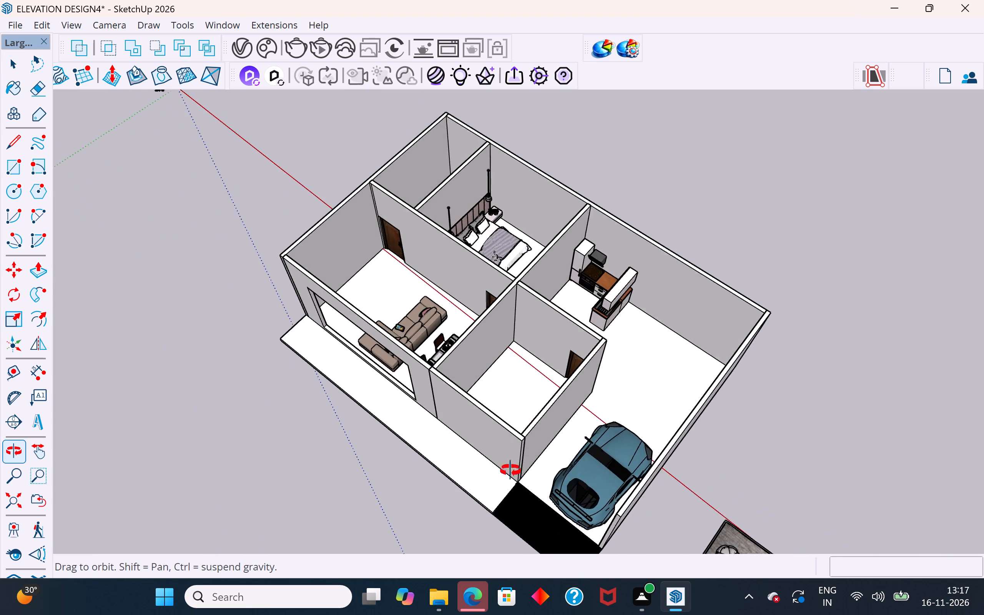
middle_click_drag(510, 470, 756, 302)
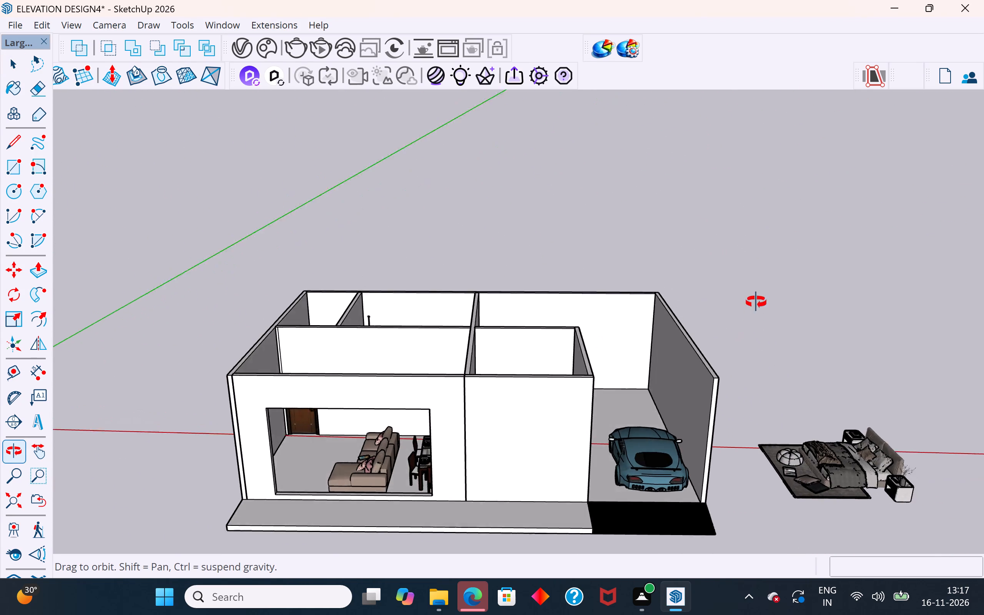
middle_click_drag(756, 302, 763, 317)
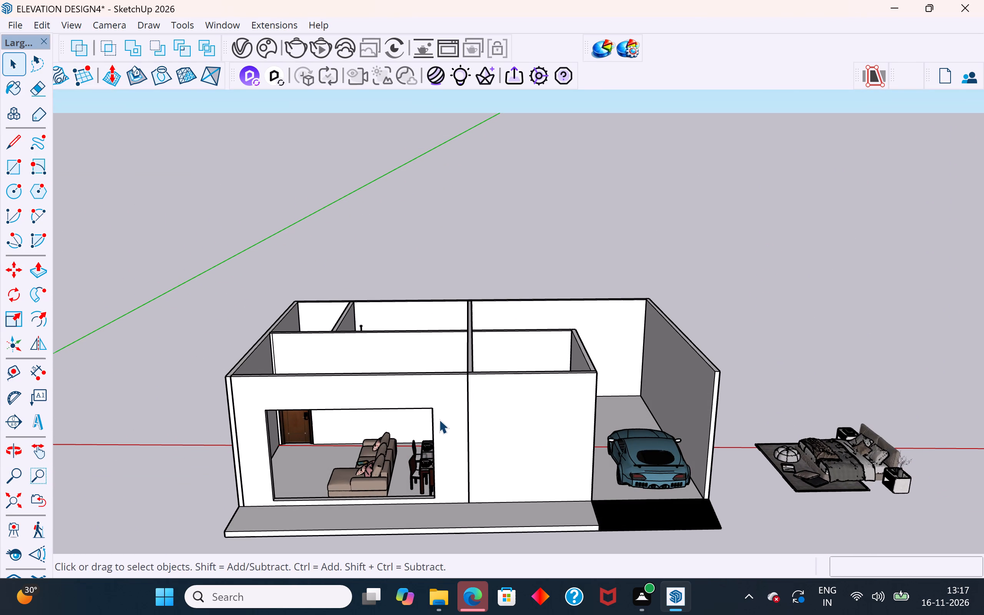
scroll(439, 419, "up", 3)
middle_click_drag(500, 422, 472, 537)
scroll(471, 538, "up", 1)
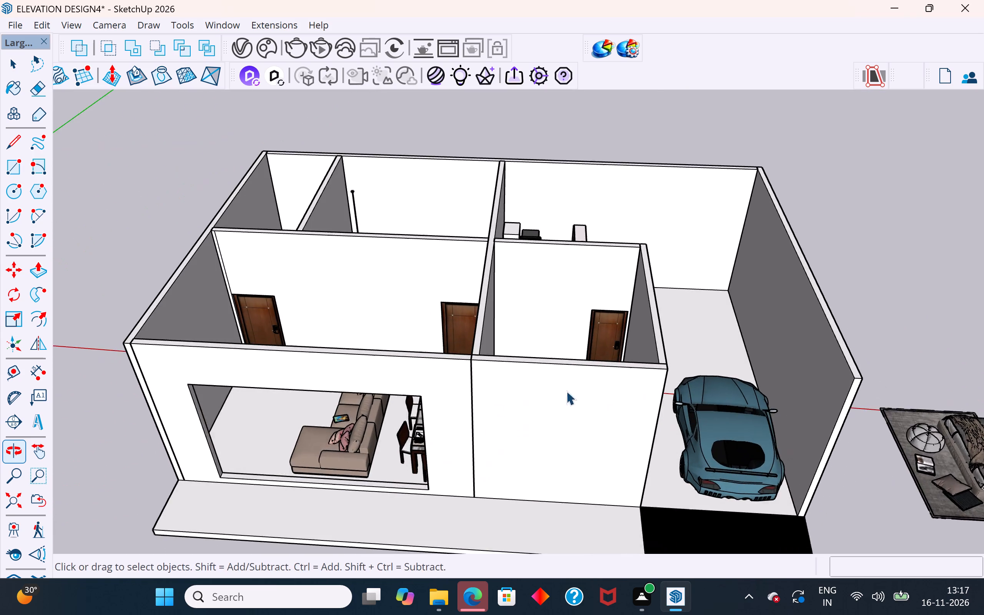
scroll(566, 391, "up", 3)
middle_click_drag(577, 314, 469, 452)
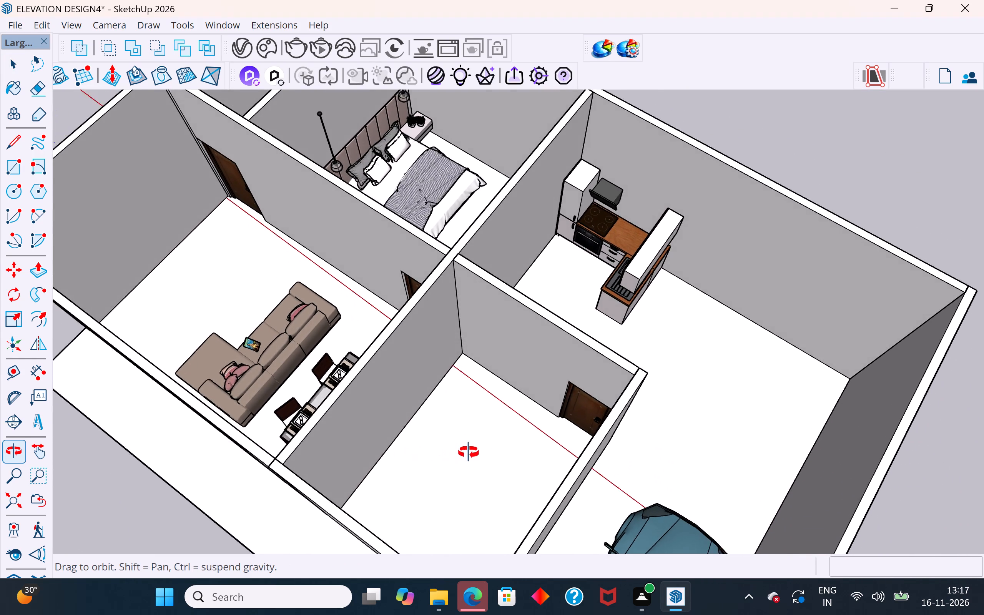
middle_click_drag(469, 452, 589, 226)
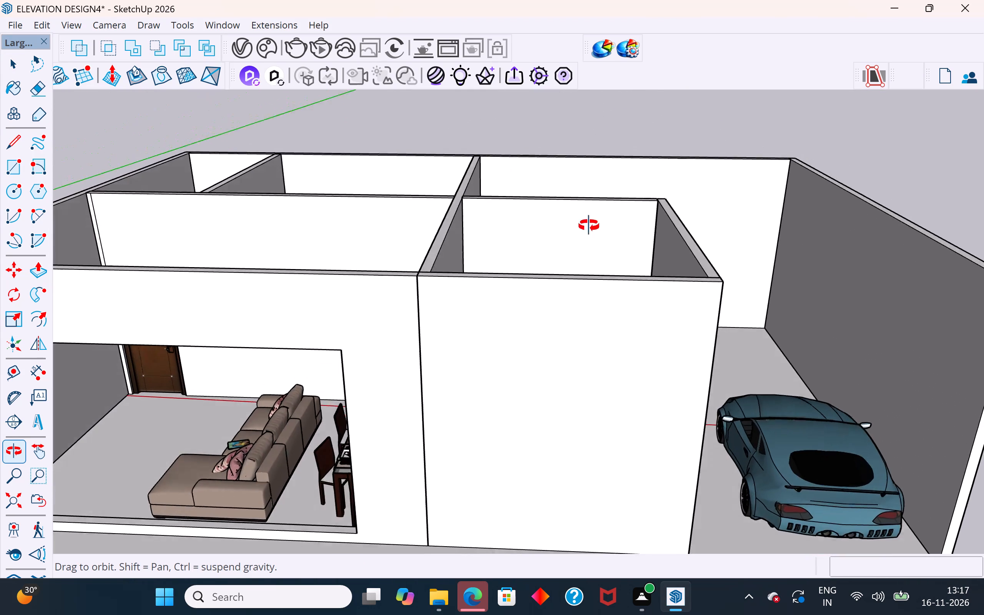
middle_click_drag(589, 226, 581, 462)
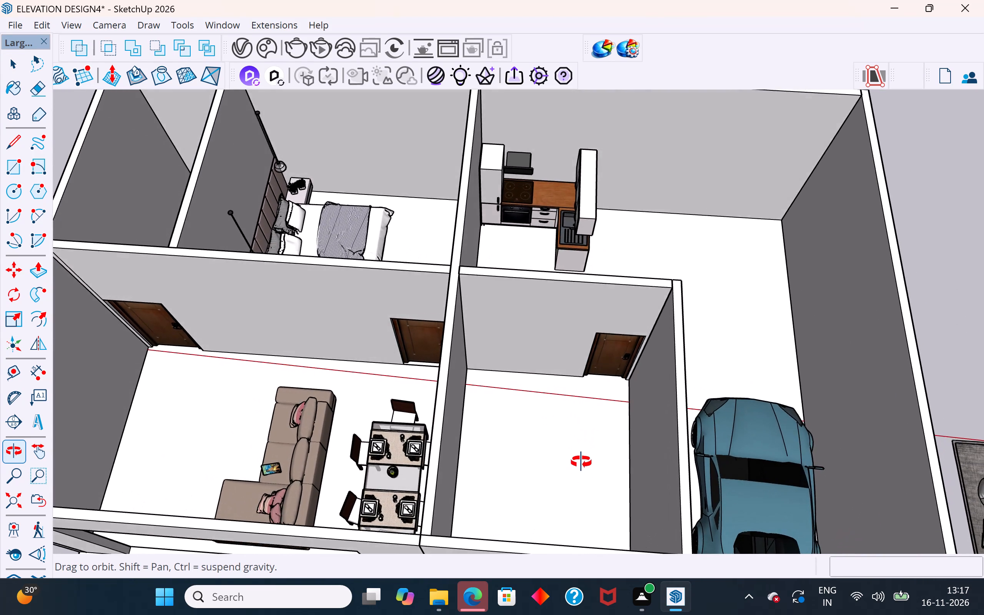
middle_click_drag(581, 462, 581, 497)
scroll(530, 465, "down", 3)
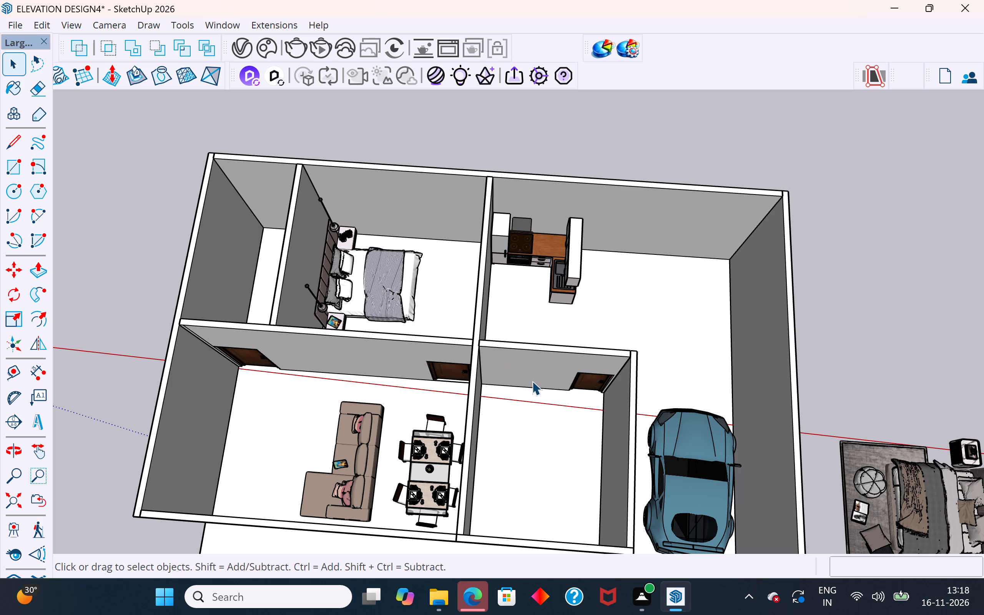
Remove the front wall of the empty room between the living room and the car bay.
middle_click_drag(578, 387, 580, 277)
left_click(541, 503)
right_click(541, 503)
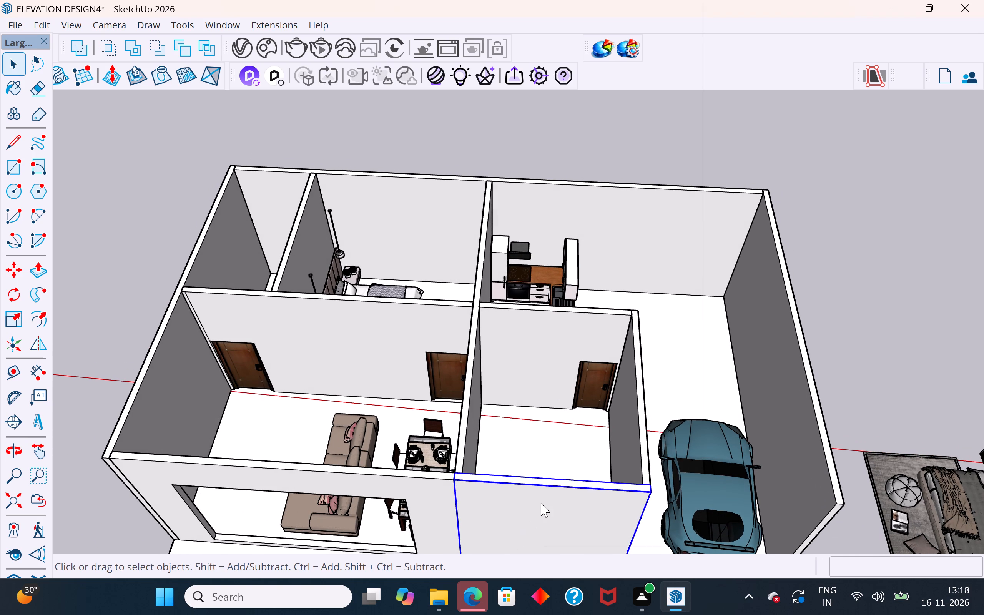
left_click(587, 48)
middle_click_drag(597, 381, 592, 207)
middle_click_drag(540, 430, 570, 349)
scroll(570, 349, "up", 1)
middle_click_drag(570, 349, 578, 467)
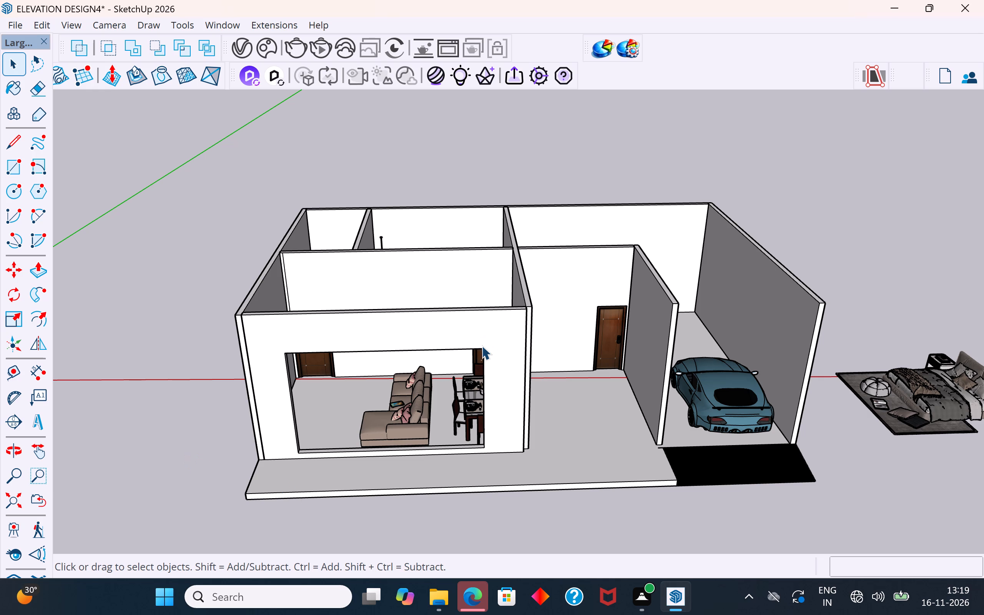
key("Escape")
scroll(596, 323, "down", 1)
Examine the car bay, its side walls and the opened-up front room from the front and from above.
scroll(596, 323, "down", 2)
middle_click_drag(625, 399, 646, 507)
scroll(801, 312, "up", 4)
middle_click_drag(799, 308, 710, 251)
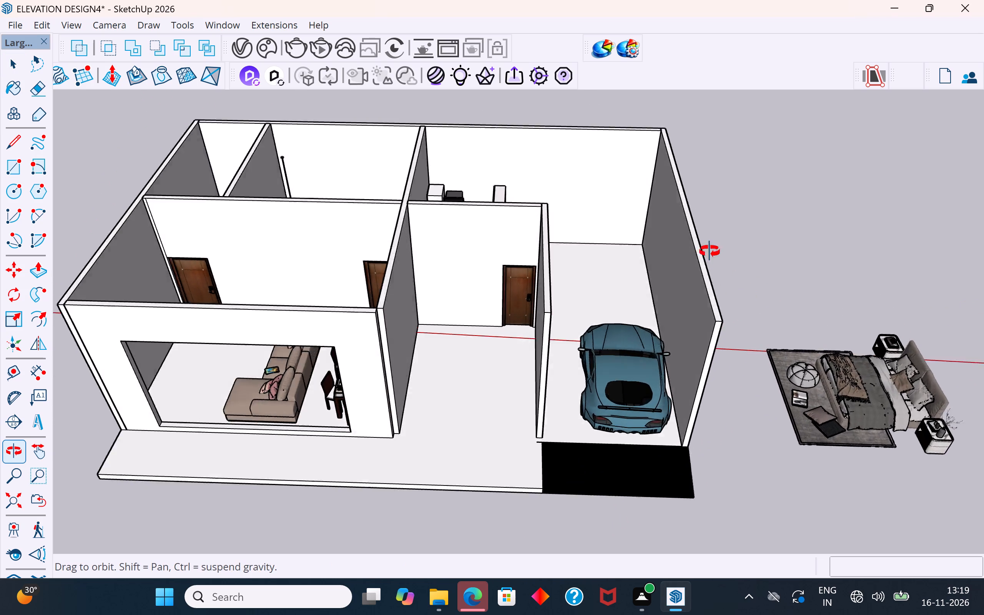
middle_click_drag(710, 251, 703, 313)
scroll(666, 420, "up", 2)
middle_click_drag(672, 420, 699, 371)
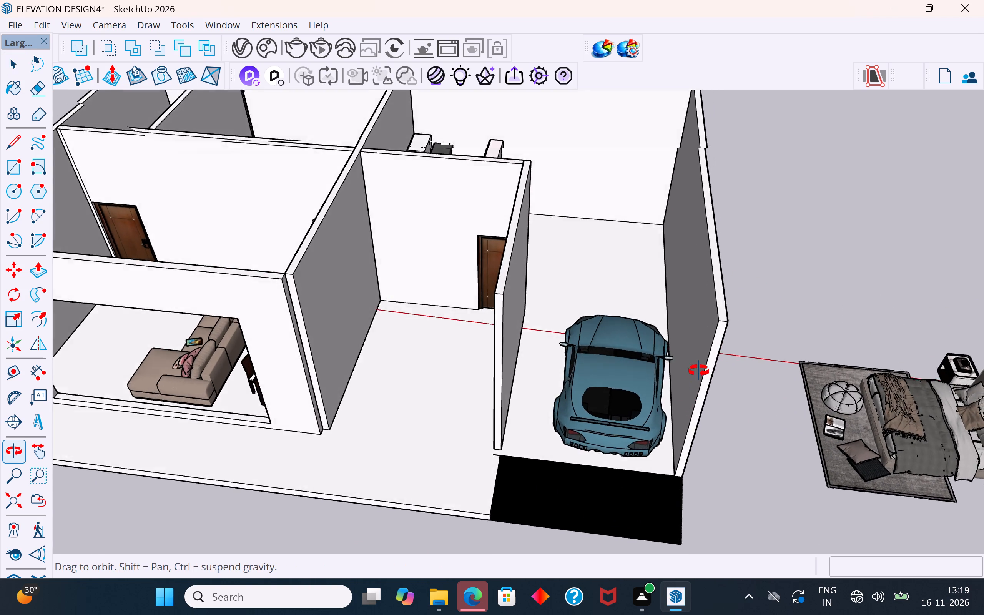
middle_click_drag(699, 371, 702, 343)
scroll(673, 416, "up", 4)
middle_click_drag(673, 417, 654, 353)
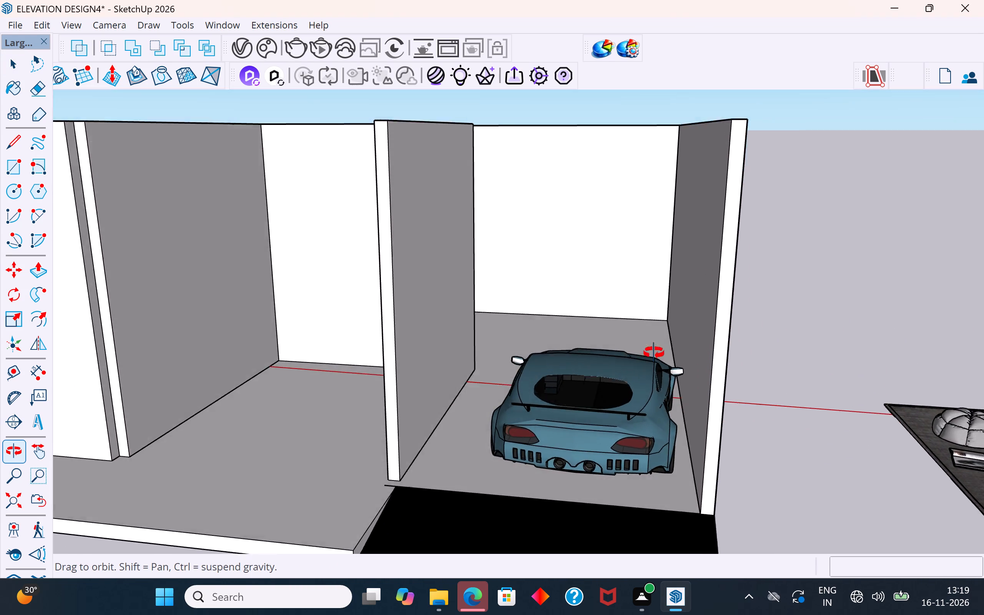
middle_click_drag(654, 353, 675, 500)
scroll(675, 492, "down", 5)
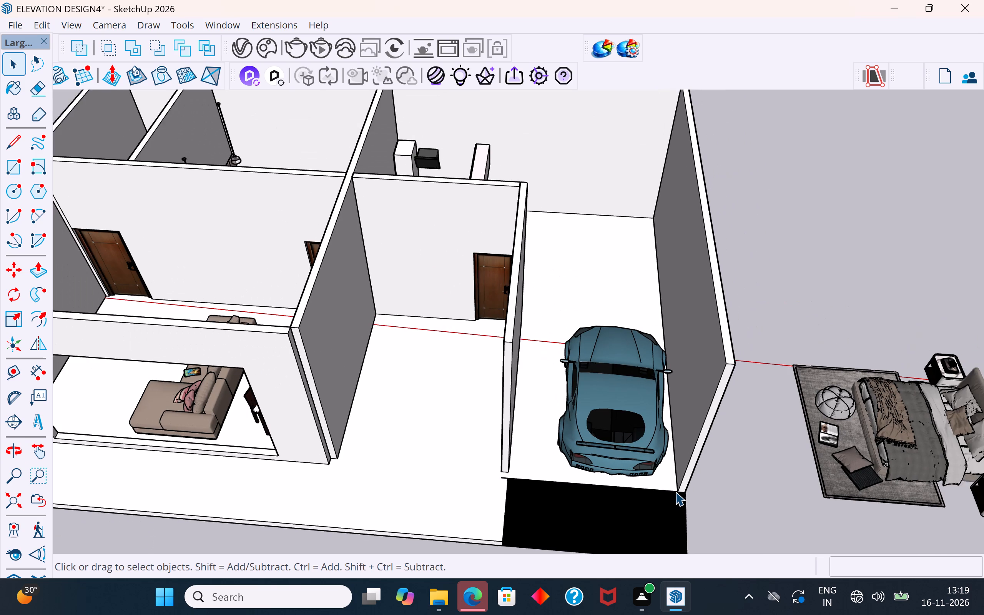
scroll(675, 492, "down", 1)
scroll(621, 414, "down", 2)
middle_click_drag(618, 414, 613, 466)
middle_click_drag(613, 466, 563, 472)
Copy the partition wall between the front room and the car bay about 12' 5 1/8" rearward, reaching across to the rear wall.
middle_click_drag(545, 288, 602, 290)
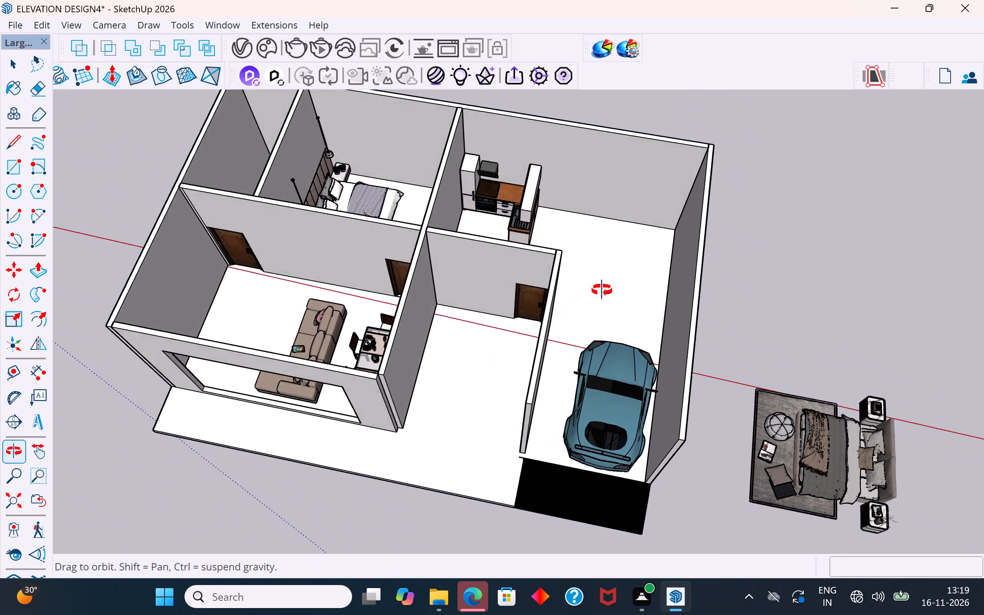
middle_click_drag(602, 290, 584, 319)
left_click(553, 303)
middle_click_drag(598, 317, 469, 317)
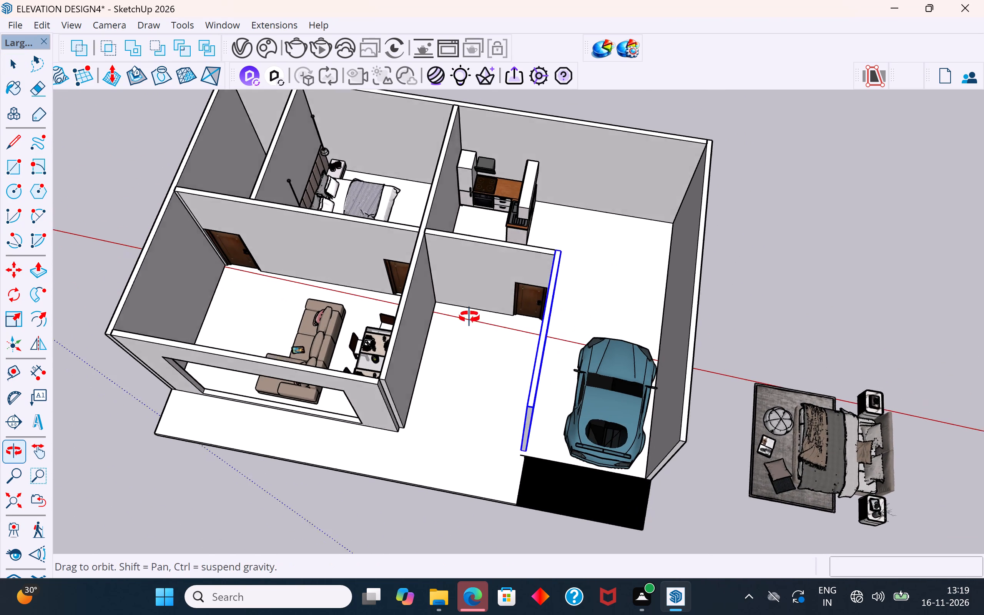
middle_click_drag(469, 317, 222, 273)
scroll(520, 322, "up", 1)
key("m")
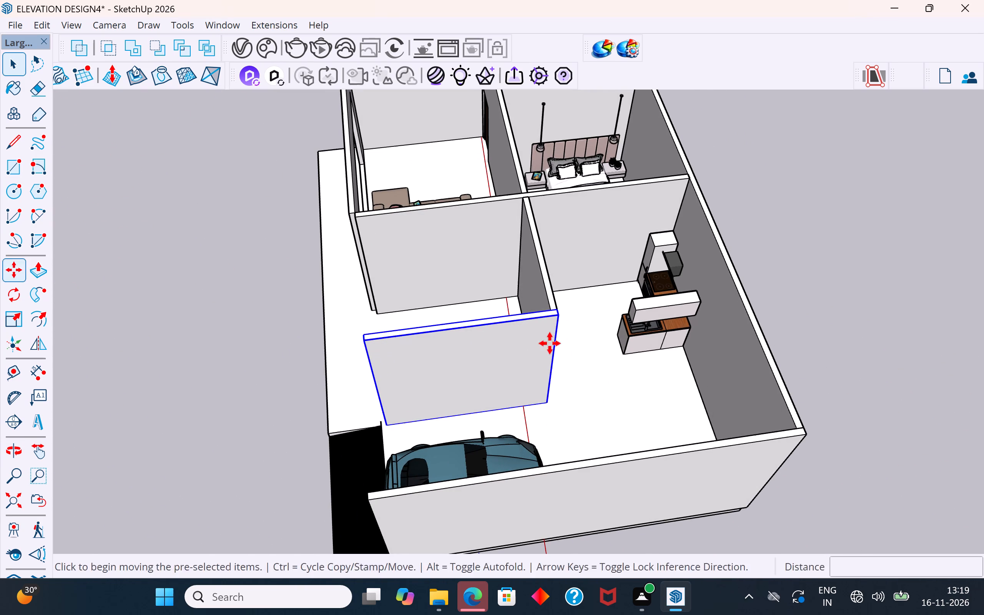
left_click(562, 317)
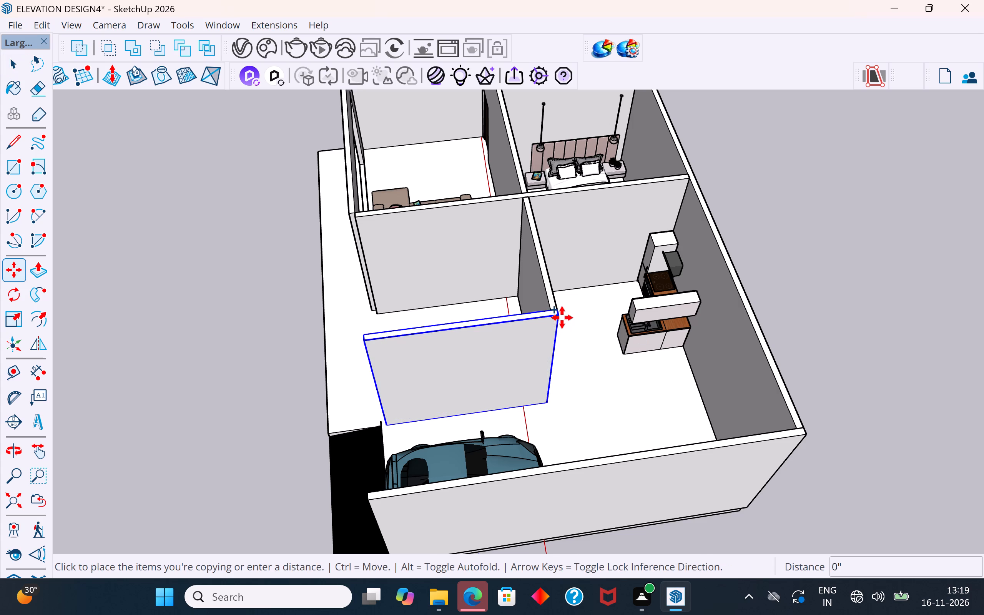
left_click(562, 317)
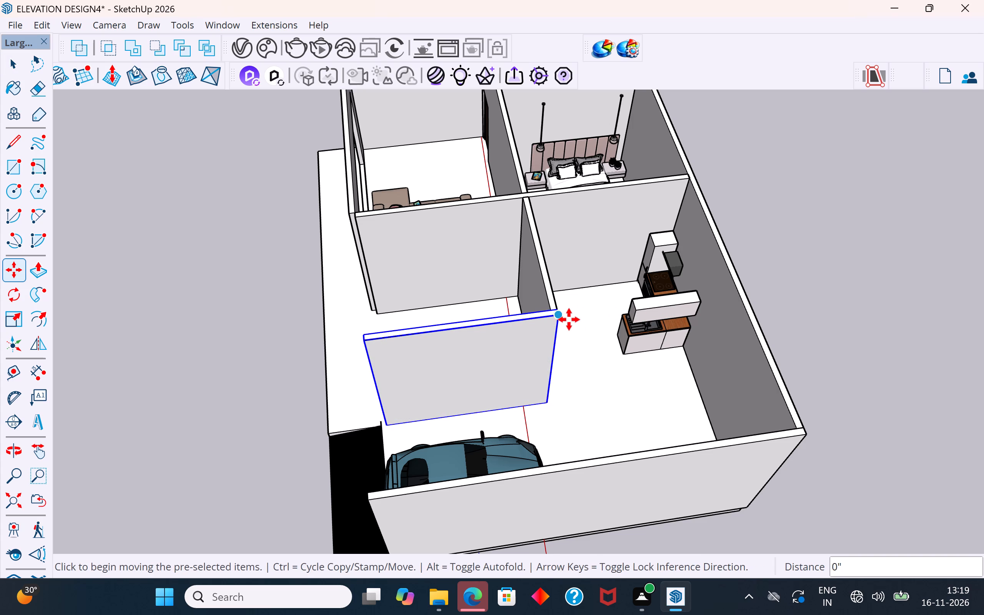
left_click(569, 319)
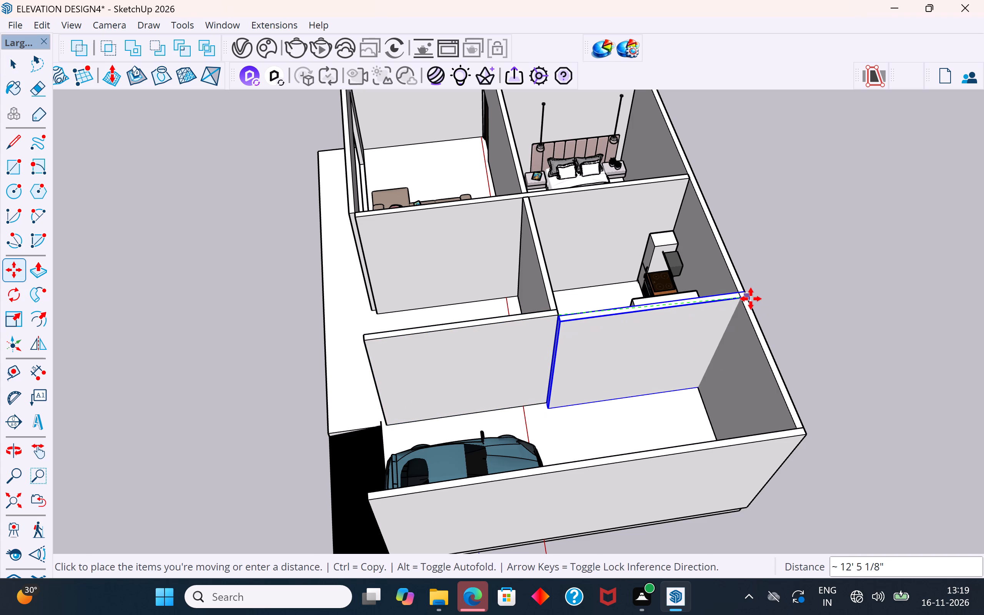
left_click(751, 299)
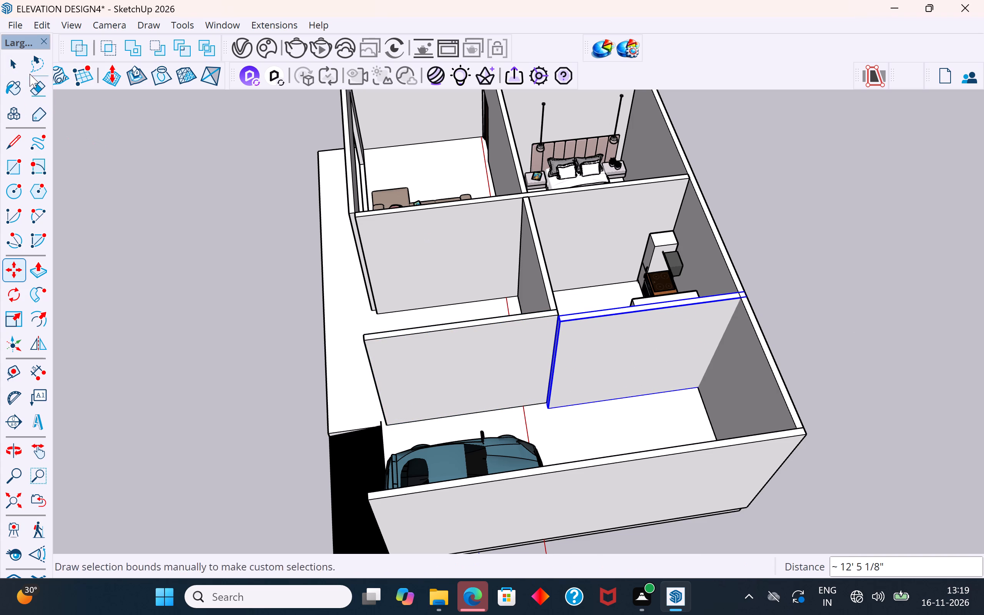
left_click(19, 61)
left_click(223, 288)
Move the copied wall about 6 1/8" sideways by its top corner so it lines up with the end of the original partition.
middle_click_drag(682, 354, 248, 424)
scroll(682, 355, "up", 1)
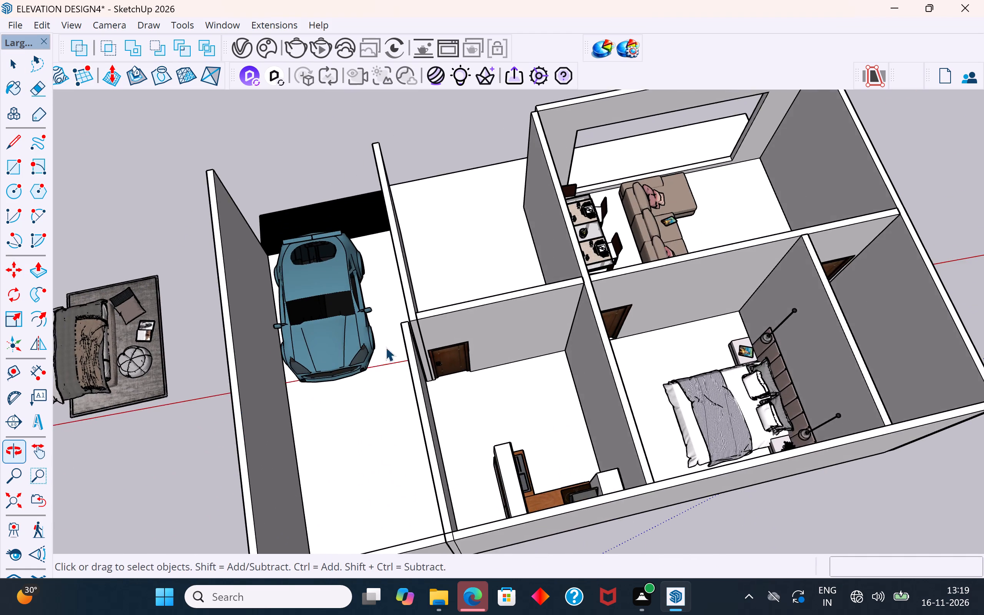
scroll(414, 316, "up", 7)
left_click(406, 330)
scroll(404, 264, "up", 4)
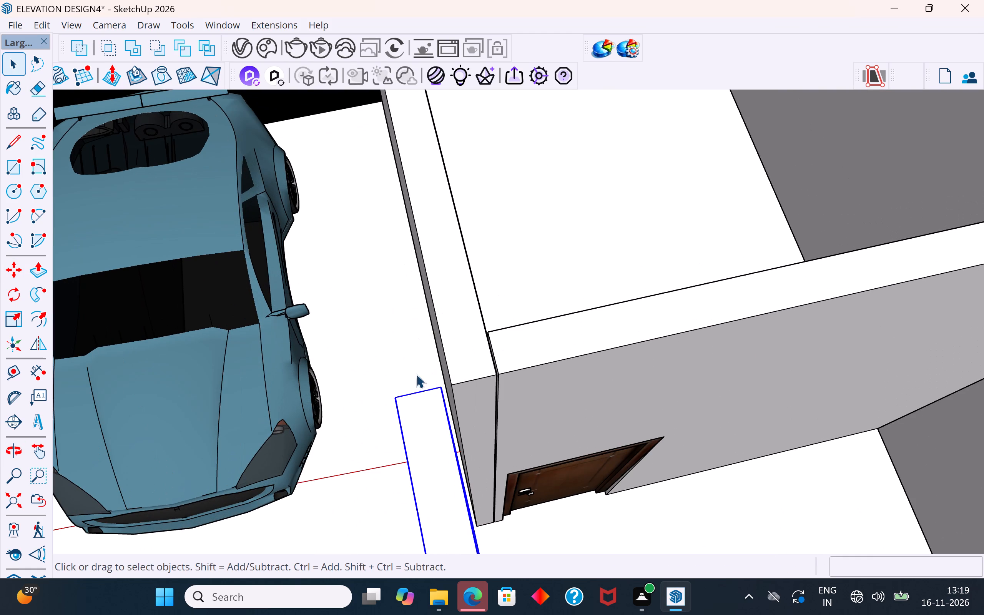
key("m")
left_click(392, 399)
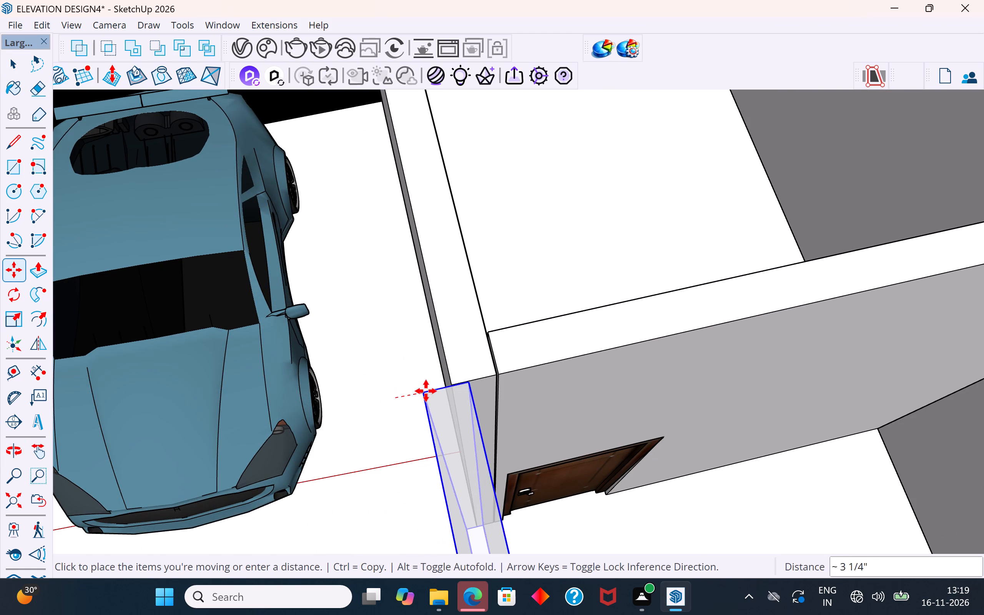
middle_click_drag(453, 384, 574, 255)
scroll(453, 384, "up", 1)
scroll(525, 266, "up", 3)
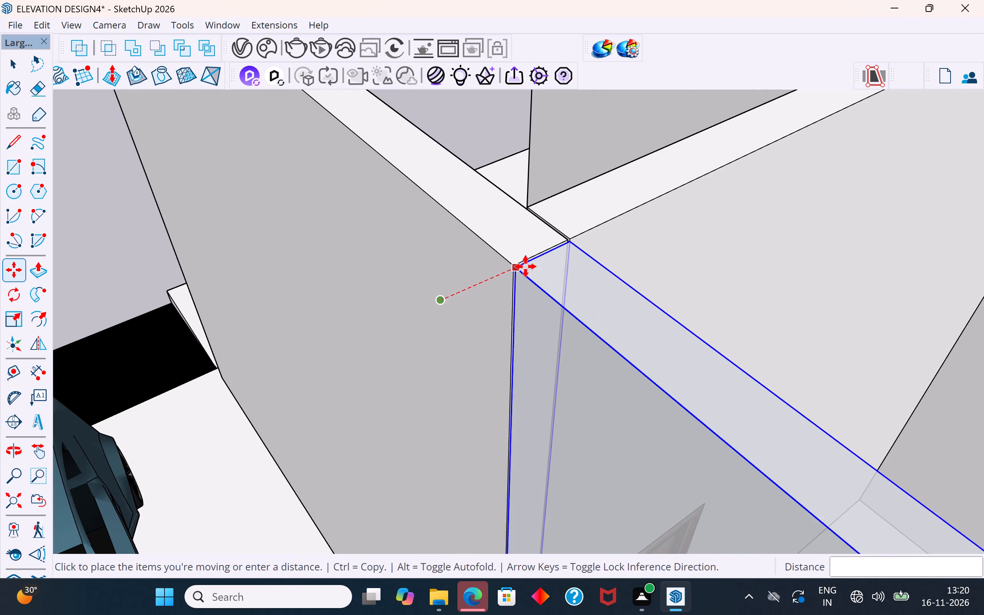
scroll(525, 266, "up", 10)
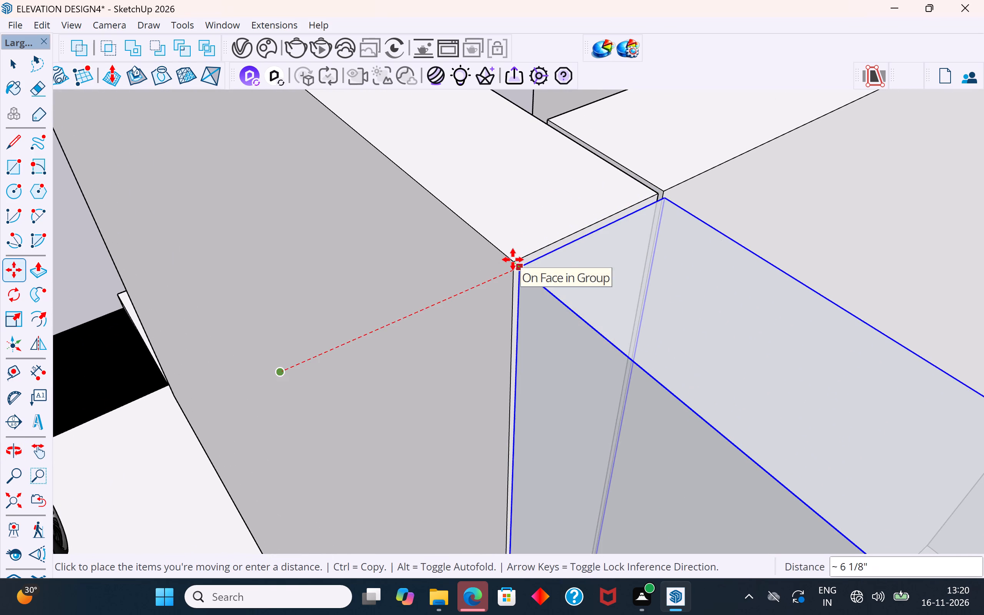
scroll(513, 259, "up", 8)
left_click(520, 267)
scroll(542, 313, "down", 6)
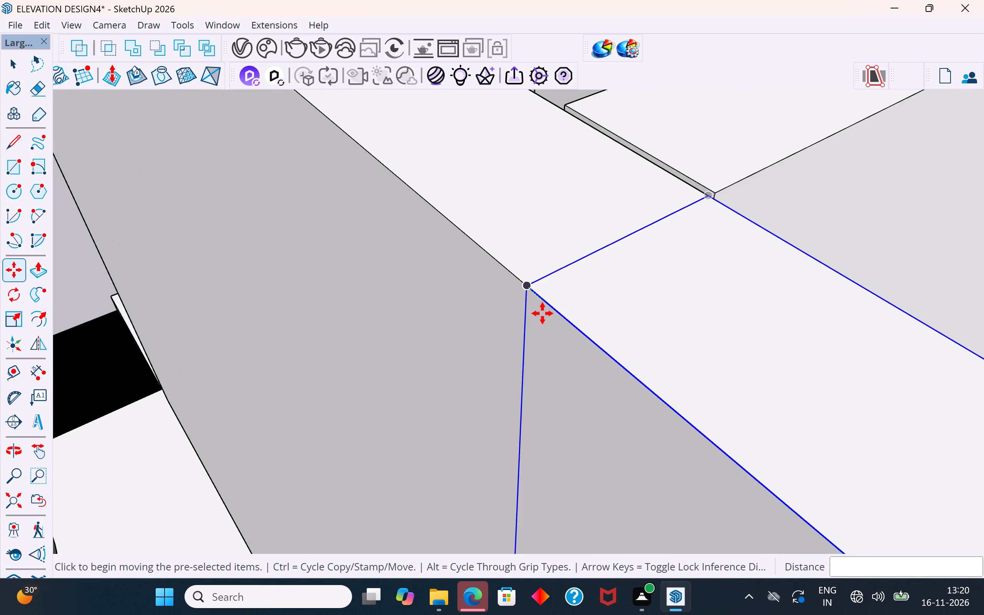
scroll(542, 313, "down", 11)
left_click(18, 63)
left_click(112, 198)
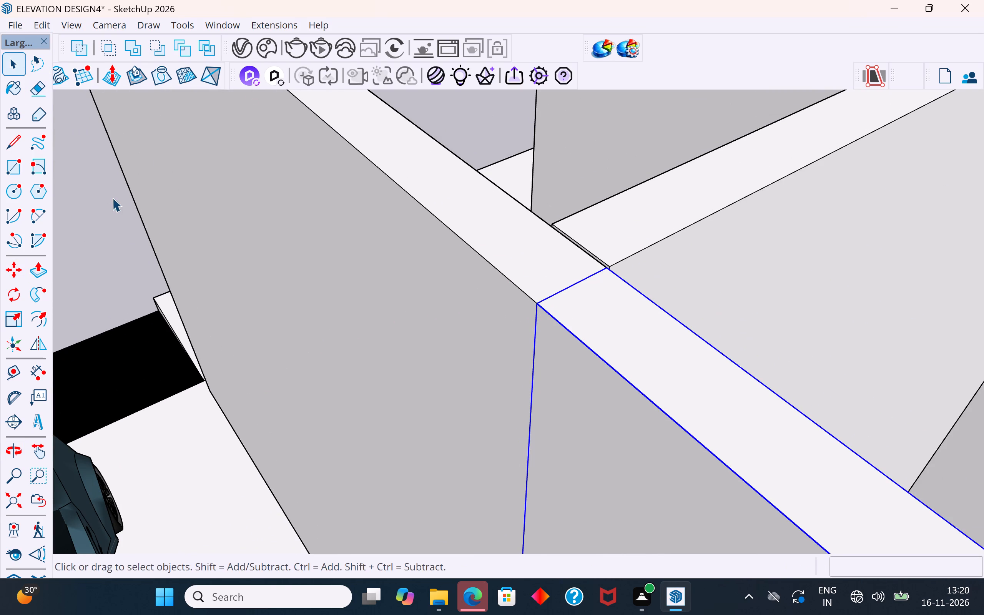
Push/Pull the end face of the front room's rear wall about 3/16" to close the gap against the partition.
middle_click_drag(668, 359, 314, 283)
scroll(640, 358, "down", 3)
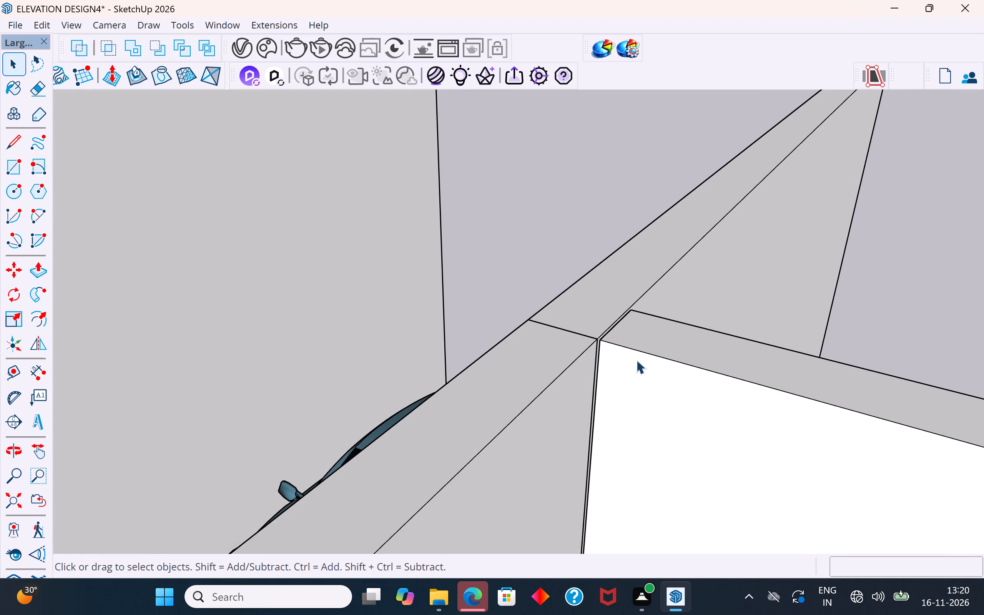
scroll(753, 233, "down", 11)
scroll(740, 263, "down", 5)
middle_click_drag(740, 278, 760, 352)
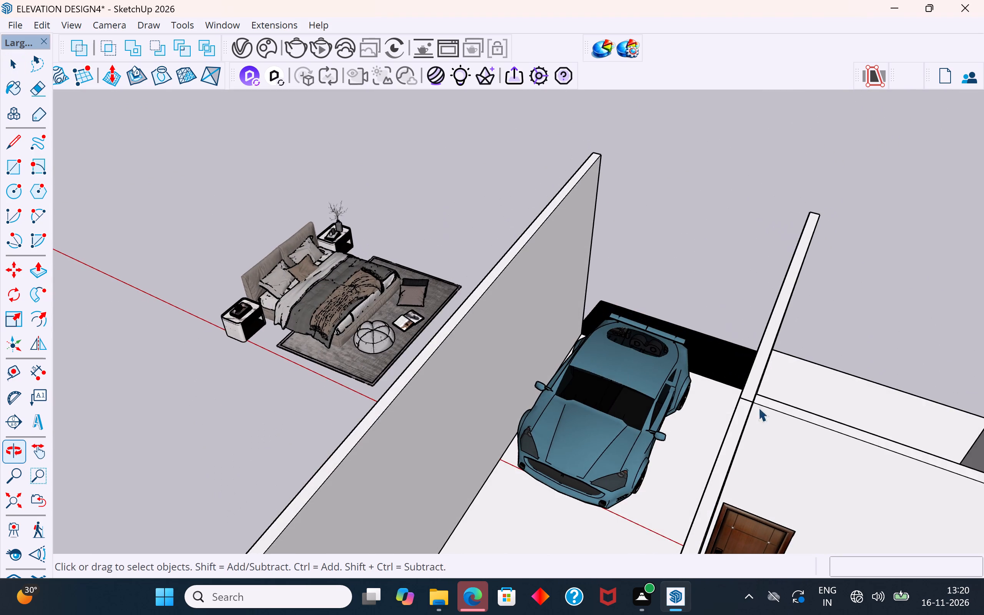
scroll(737, 211, "down", 3)
middle_click_drag(741, 333, 768, 388)
scroll(771, 421, "up", 18)
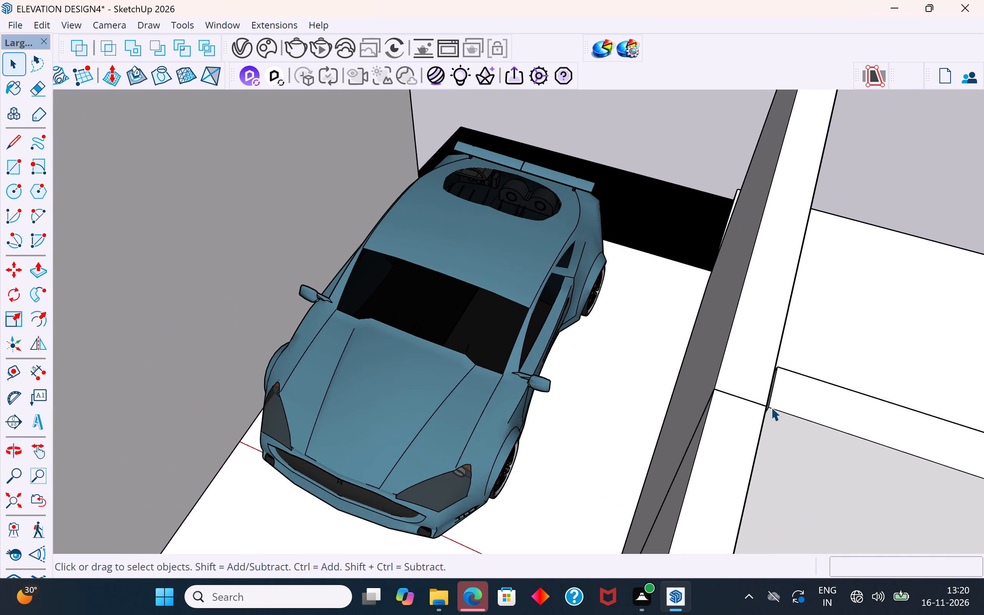
scroll(771, 407, "up", 9)
middle_click_drag(767, 399, 918, 338)
scroll(760, 304, "up", 2)
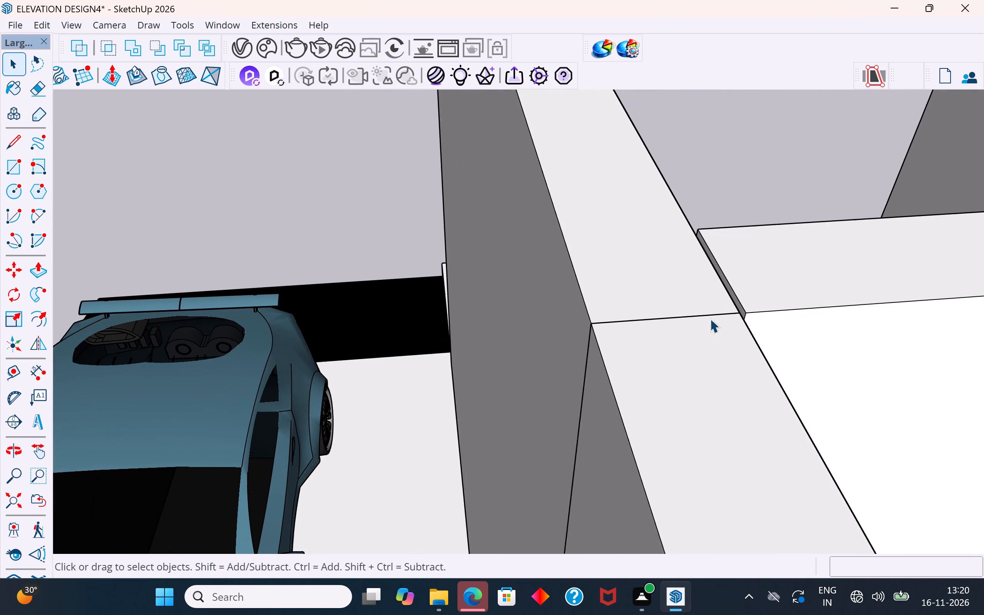
scroll(710, 319, "up", 16)
middle_click_drag(766, 317, 705, 246)
scroll(735, 295, "up", 1)
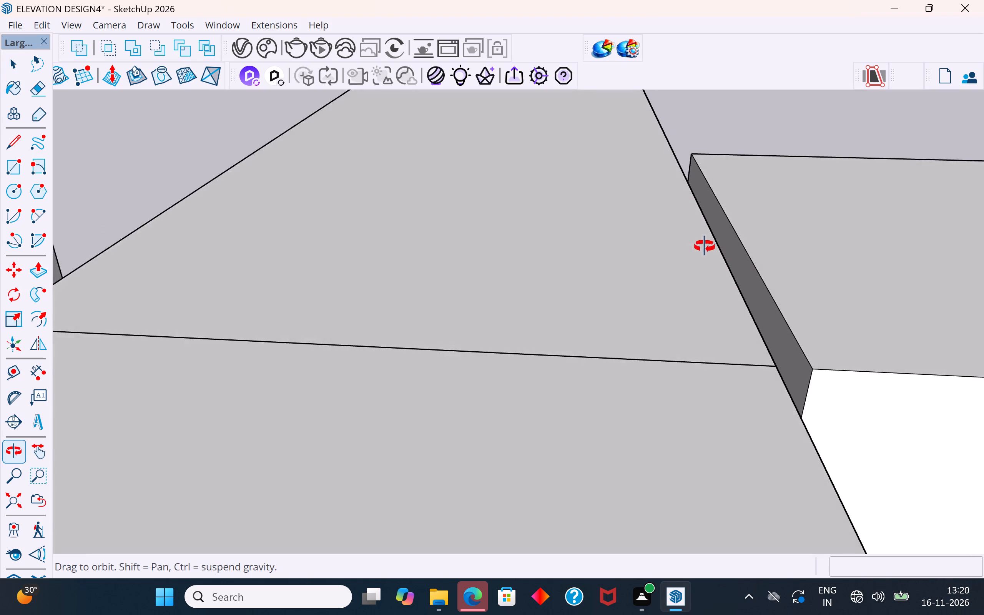
middle_click_drag(705, 246, 782, 334)
left_click(768, 322)
double_click(765, 311)
left_click(763, 307)
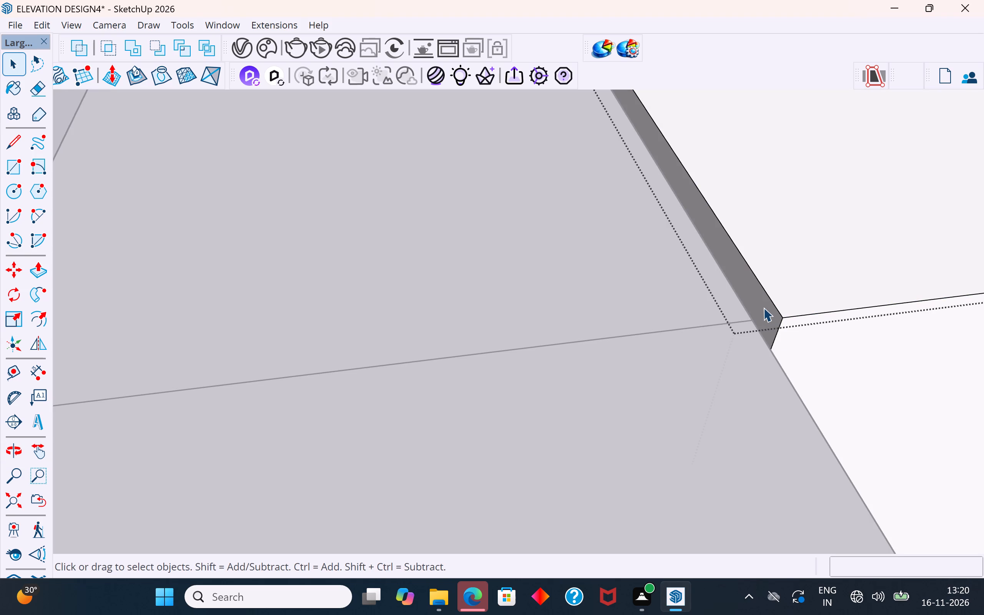
left_click(38, 268)
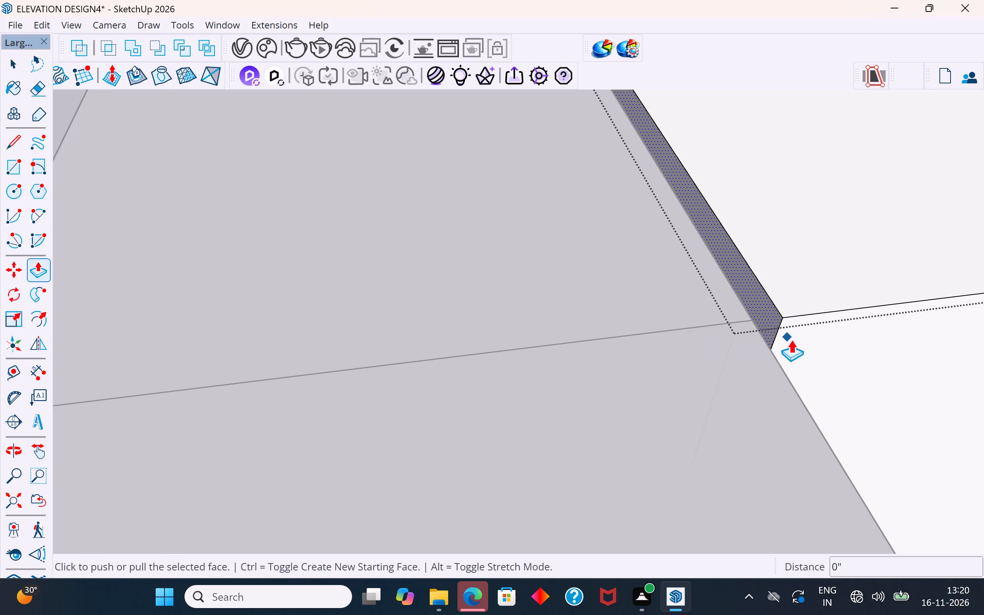
left_click(778, 342)
left_click(768, 344)
scroll(470, 233, "down", 4)
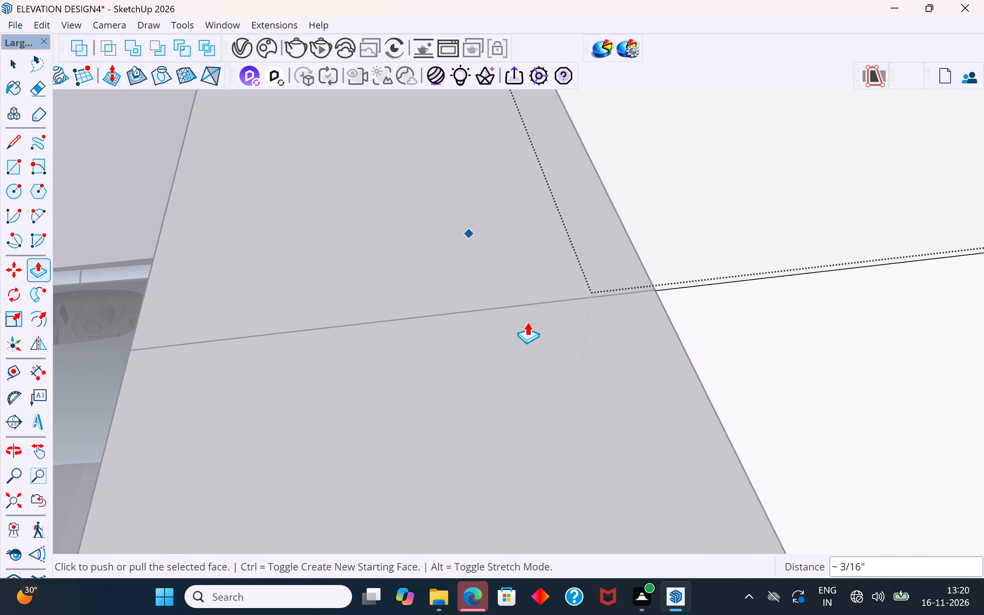
scroll(527, 322, "down", 20)
scroll(527, 322, "down", 4)
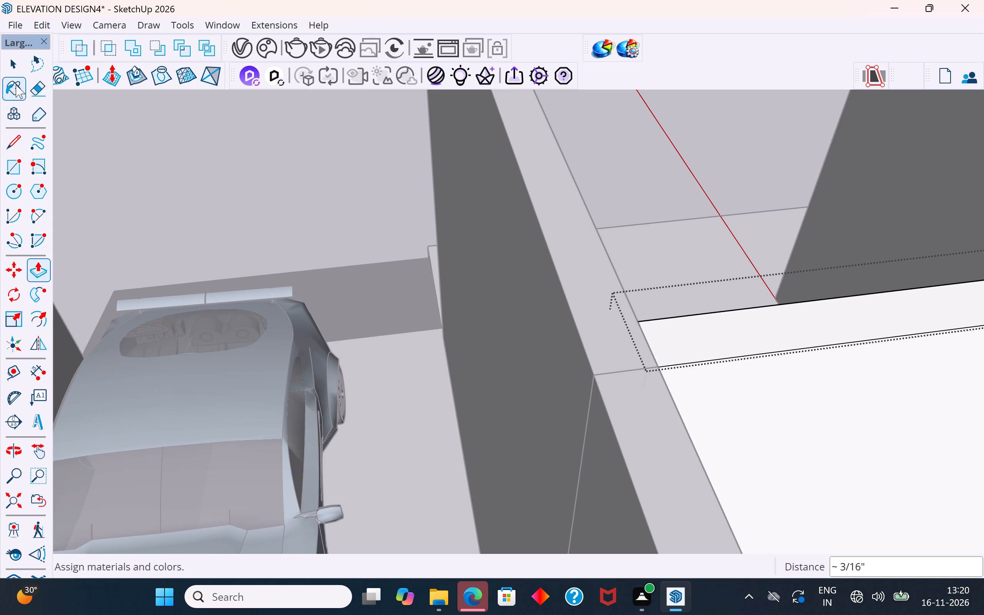
left_click(13, 66)
left_click(196, 174)
Examine the outside of the rear wall where the copied partition wall meets it.
scroll(476, 264, "down", 18)
middle_click_drag(509, 343, 548, 374)
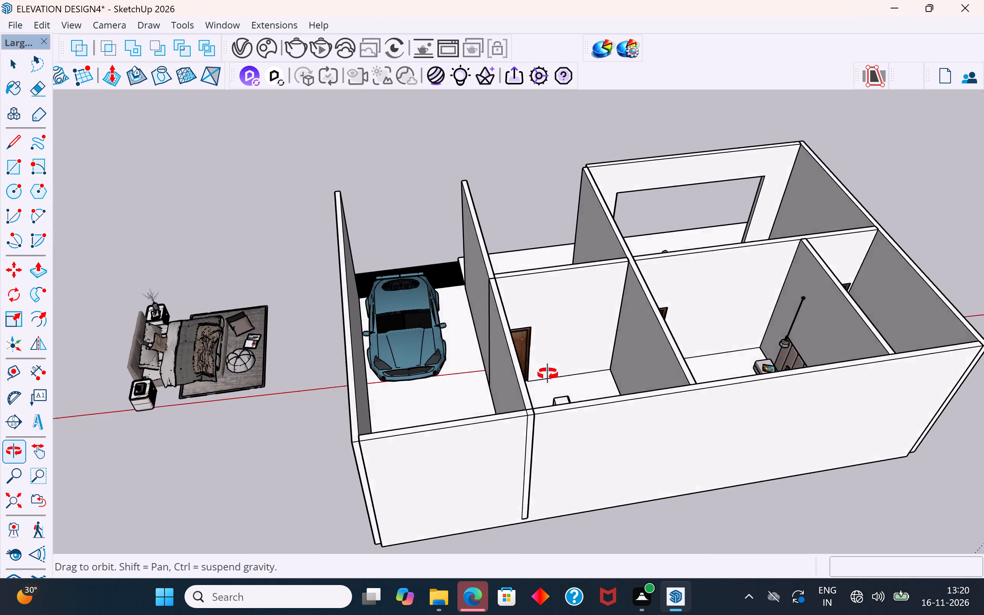
middle_click_drag(548, 374, 582, 265)
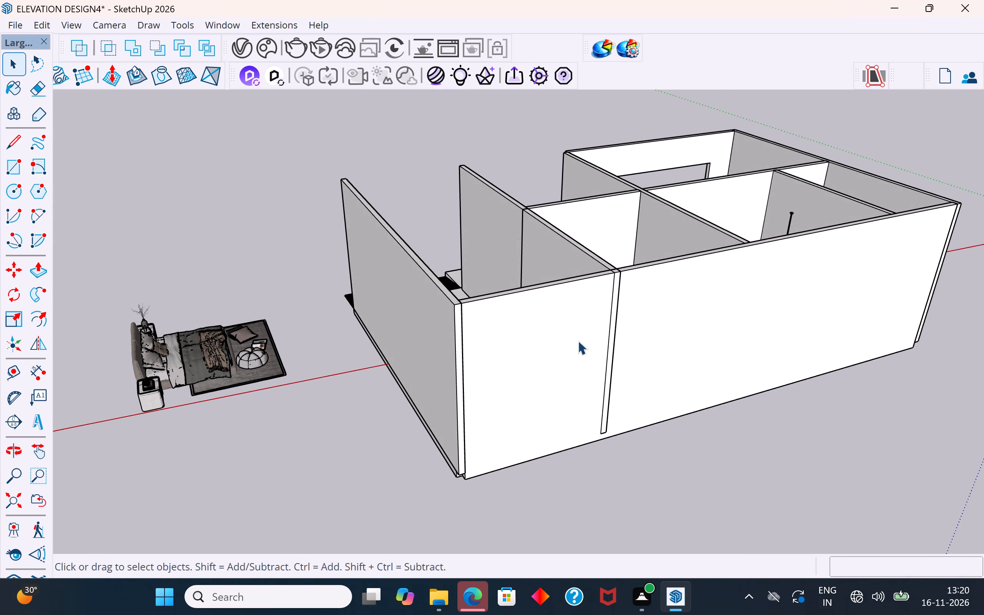
left_click(578, 341)
scroll(598, 307, "up", 5)
middle_click_drag(600, 308, 624, 349)
left_click(627, 311)
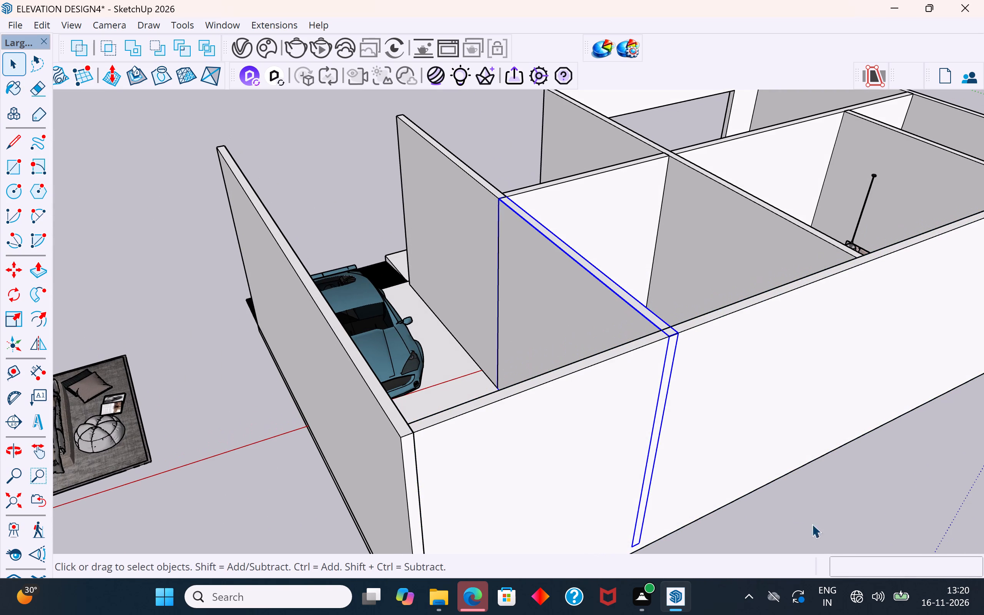
left_click(828, 542)
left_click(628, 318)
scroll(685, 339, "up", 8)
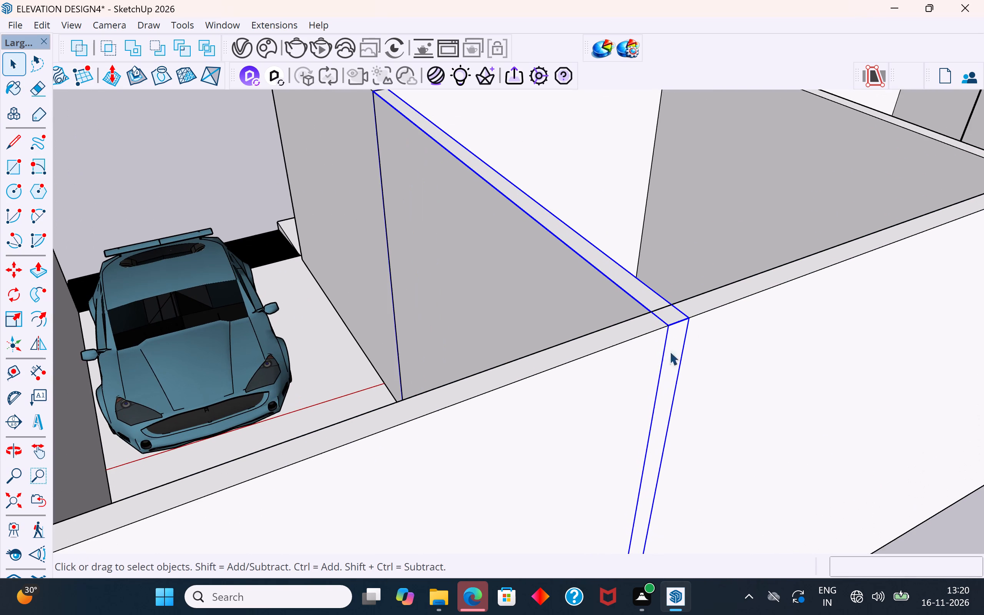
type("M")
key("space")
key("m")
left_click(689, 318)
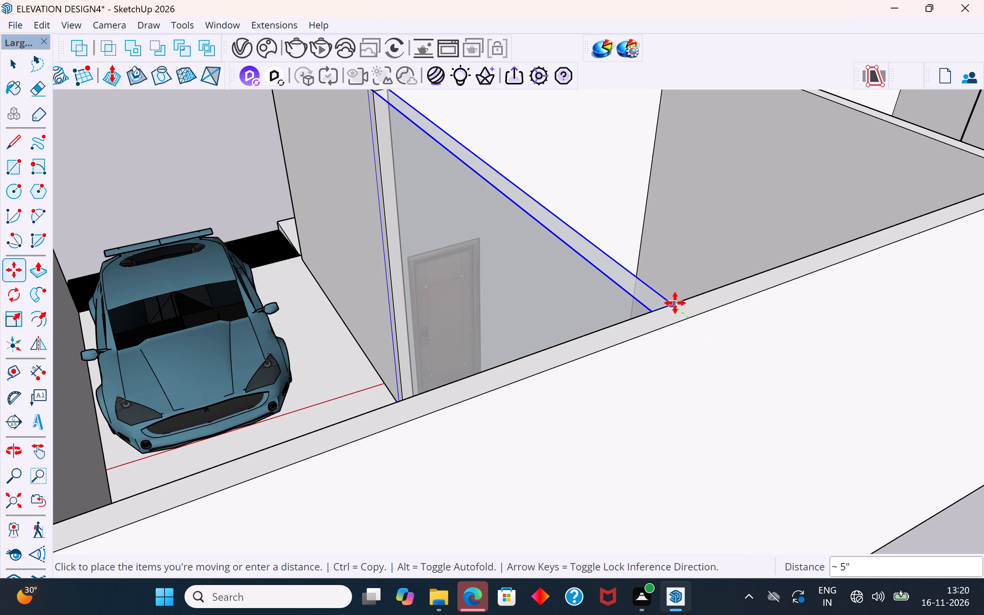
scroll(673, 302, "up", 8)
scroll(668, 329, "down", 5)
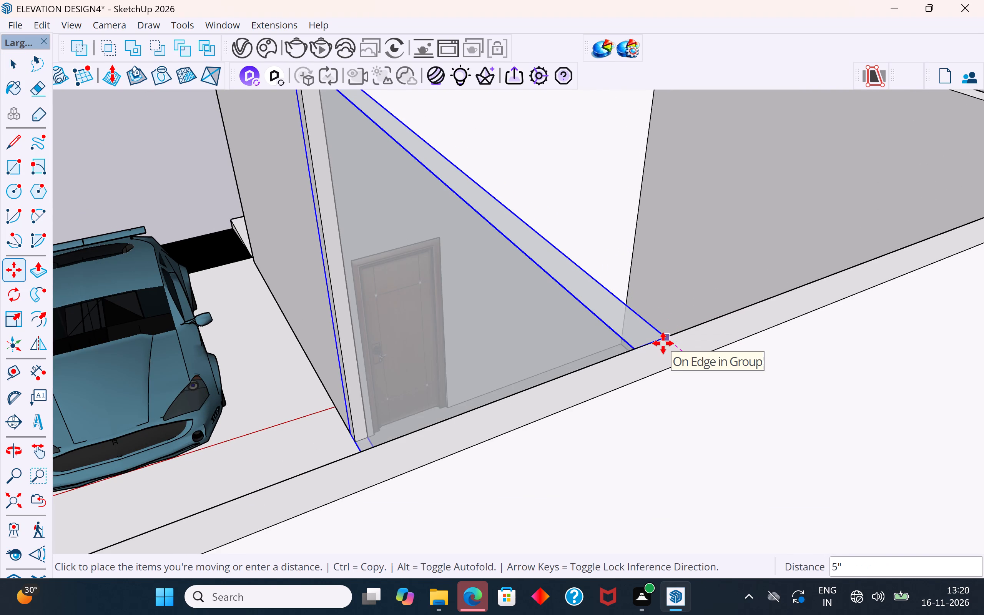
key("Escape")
Scale the copied partition wall along its length to about 0.97, pulling its end back from the rear wall's outer face.
scroll(675, 404, "down", 5)
middle_click_drag(602, 382, 695, 391)
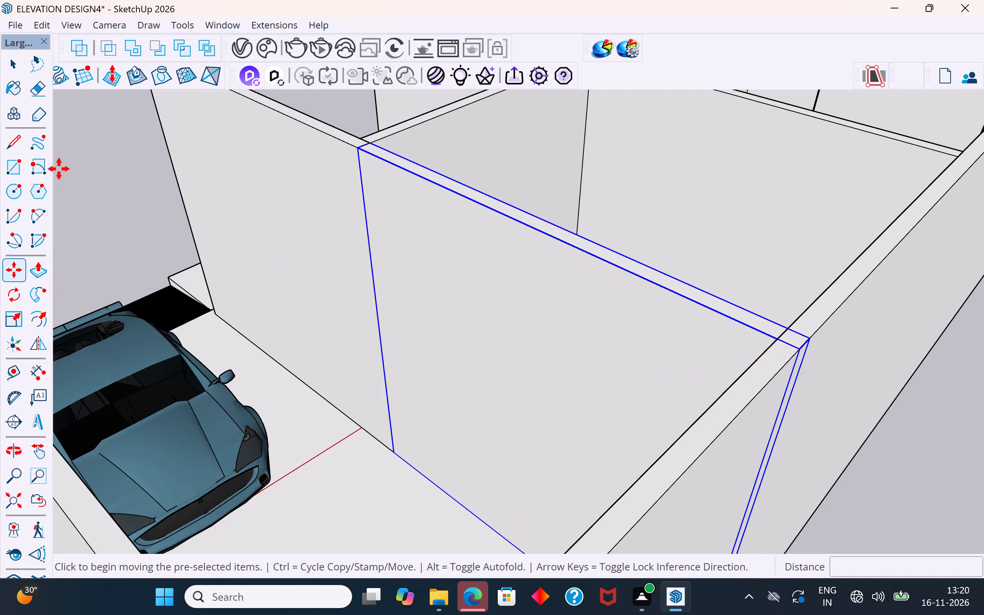
left_click(14, 67)
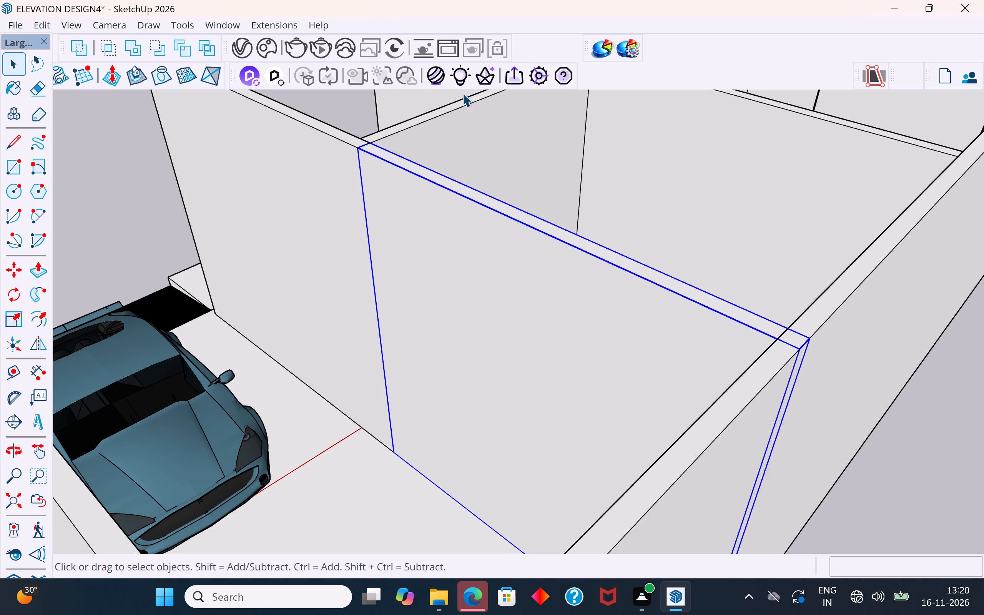
scroll(766, 133, "down", 5)
middle_click_drag(786, 279, 741, 254)
scroll(739, 246, "up", 2)
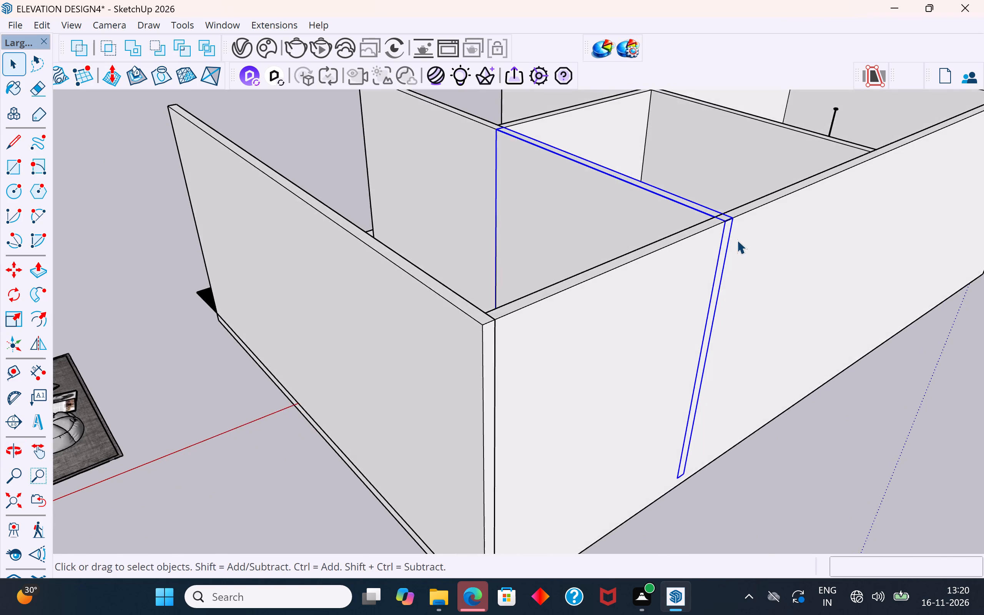
scroll(737, 240, "up", 6)
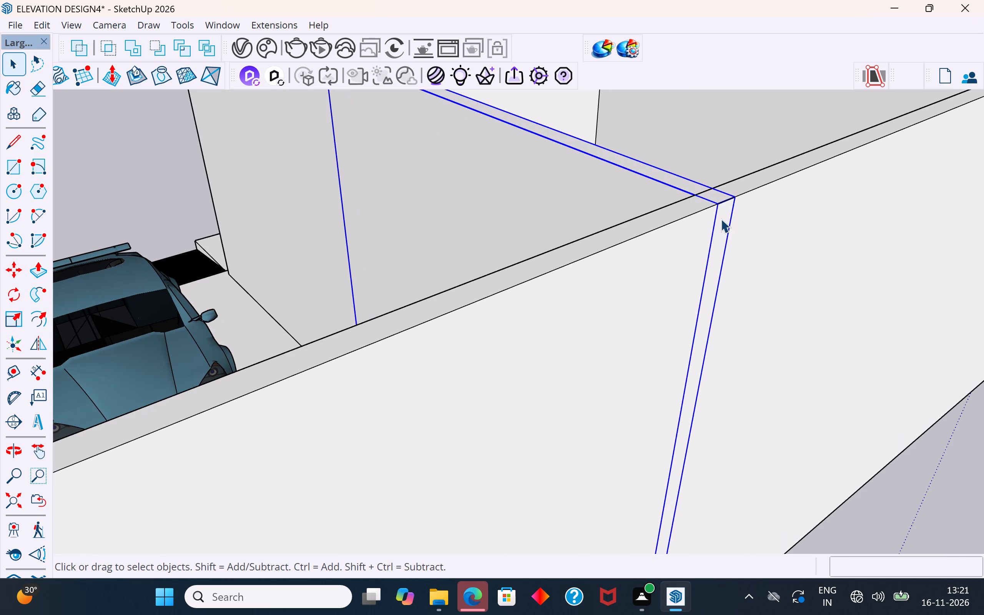
key("s")
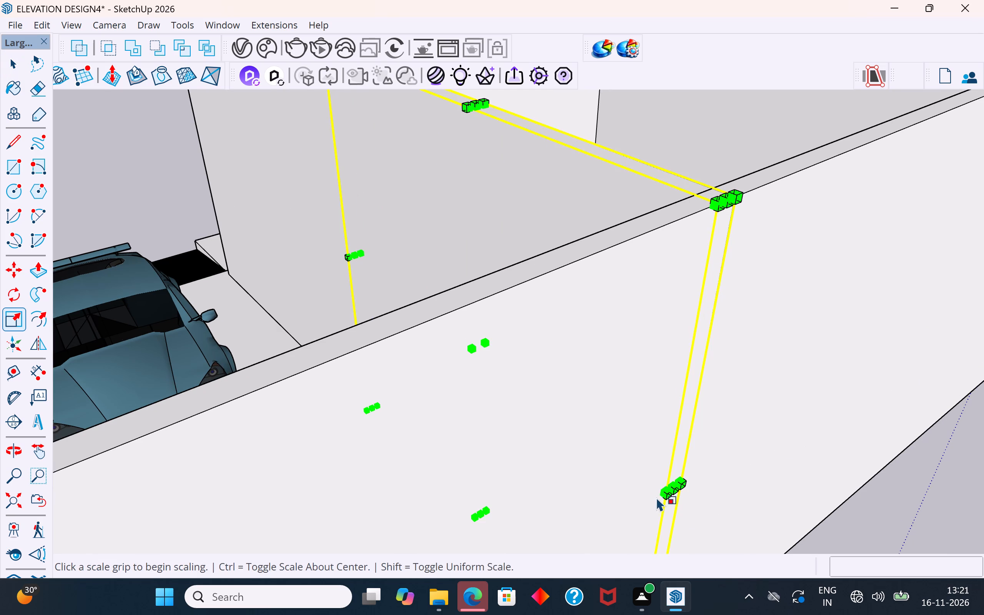
left_click(672, 490)
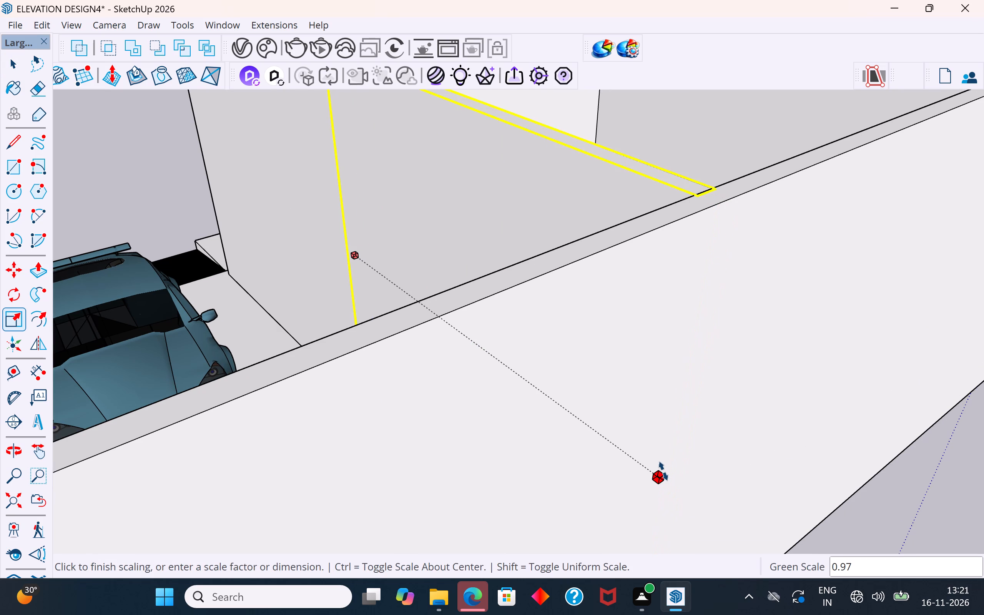
scroll(663, 471, "up", 2)
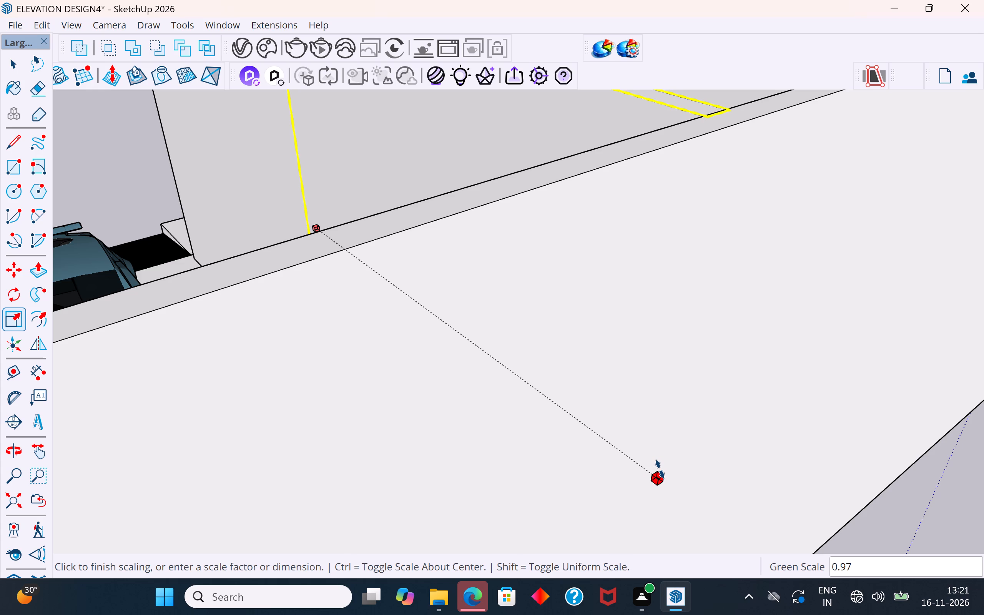
left_click(660, 469)
middle_click_drag(640, 278, 660, 415)
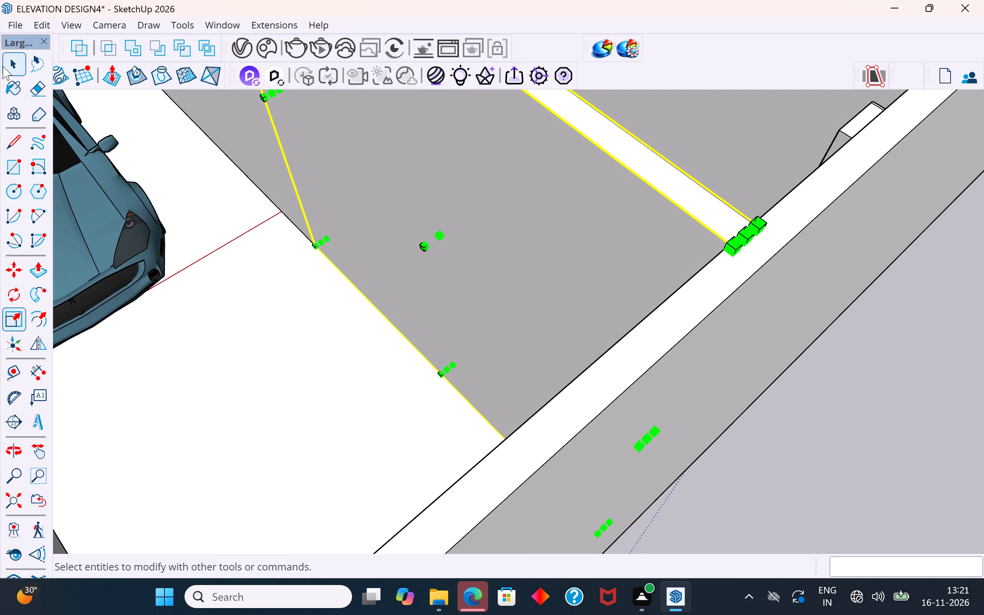
left_click(17, 60)
left_click(823, 444)
Examine the top of the joint where the shortened partition's end meets the rear wall.
scroll(781, 239, "up", 5)
left_click(677, 204)
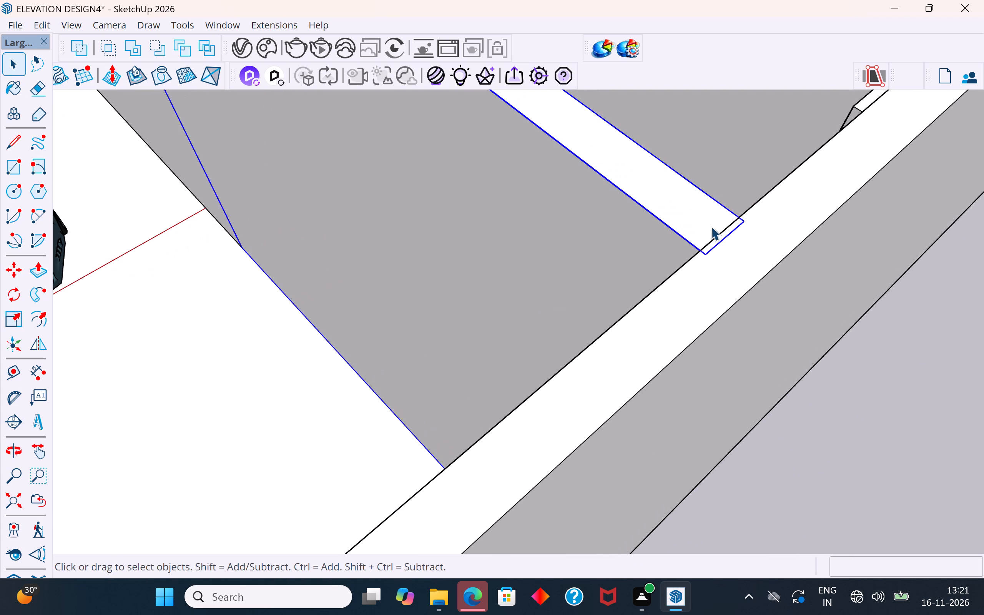
scroll(711, 226, "up", 7)
left_click(772, 294)
right_click(772, 294)
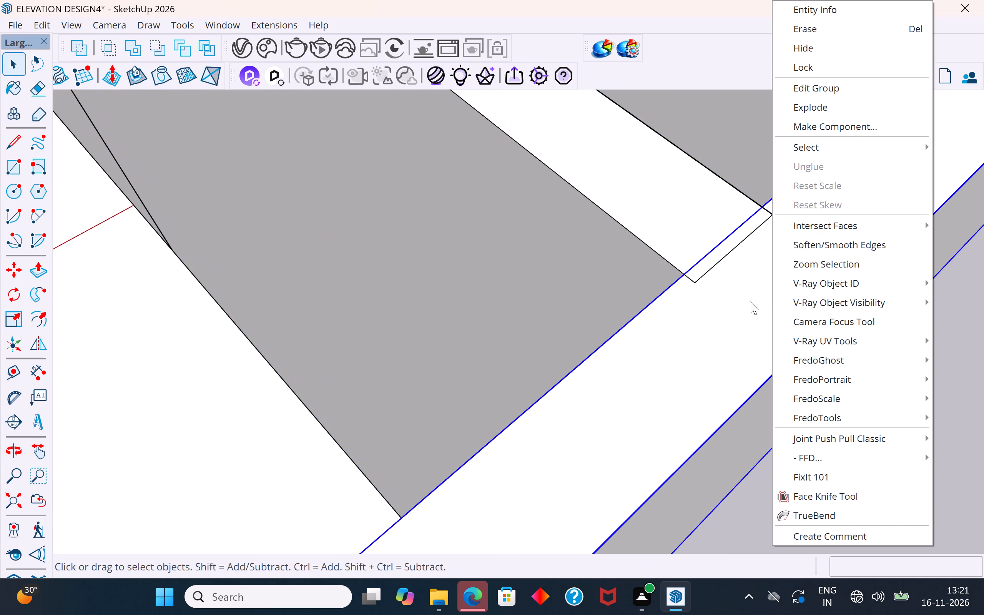
scroll(726, 325, "down", 10)
left_click(975, 367)
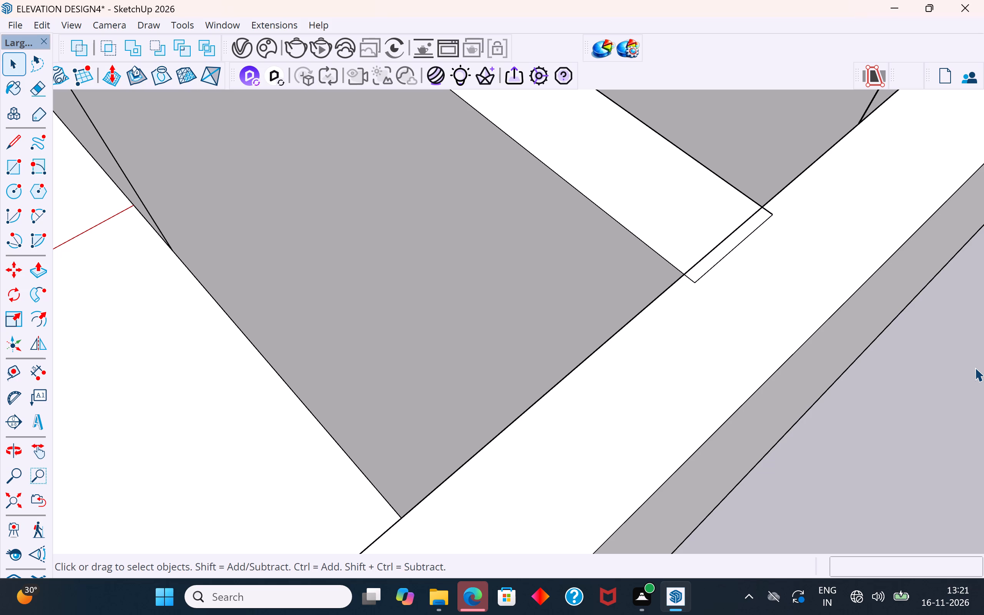
Hide the outer side wall of the car bay.
scroll(951, 387, "down", 10)
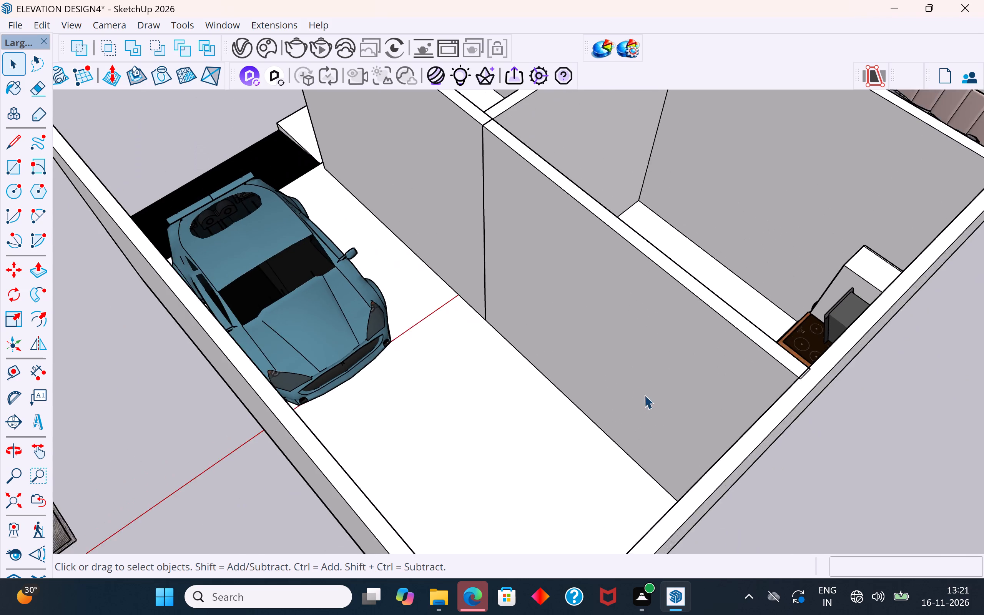
middle_click_drag(644, 395, 788, 405)
scroll(758, 403, "down", 4)
middle_click_drag(755, 410, 829, 345)
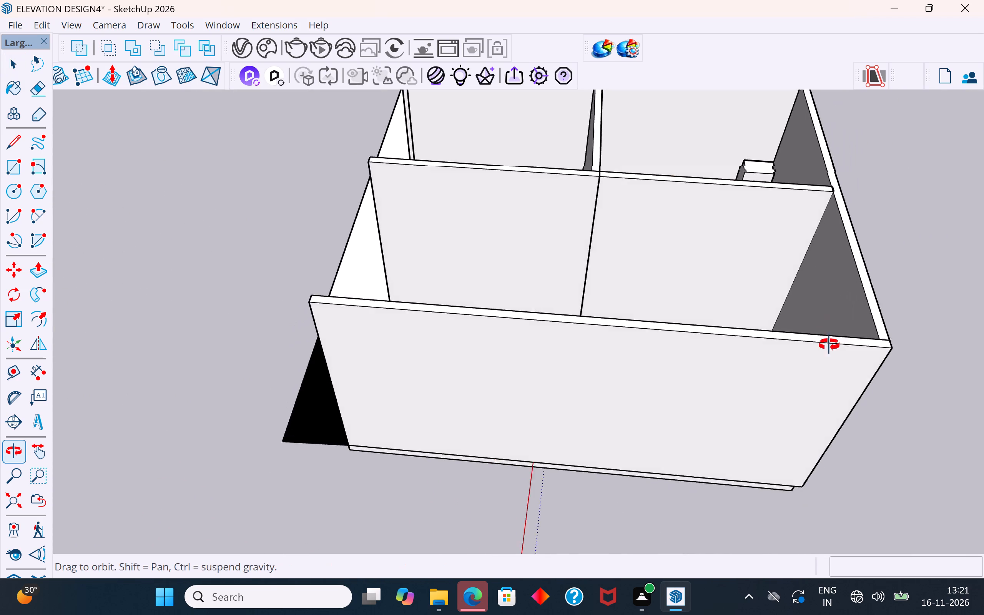
middle_click_drag(829, 345, 937, 389)
left_click(777, 312)
right_click(777, 312)
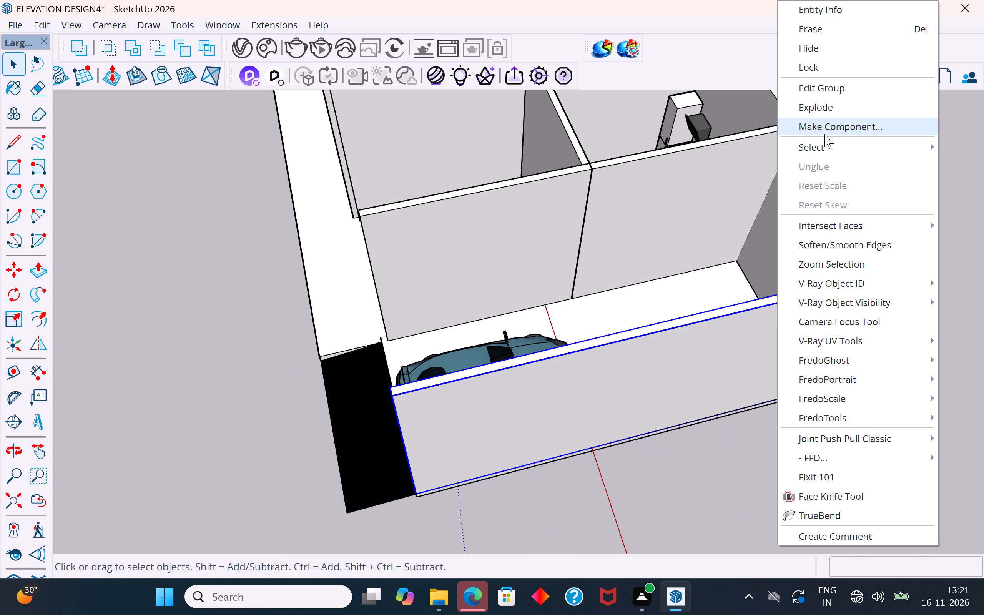
left_click(826, 50)
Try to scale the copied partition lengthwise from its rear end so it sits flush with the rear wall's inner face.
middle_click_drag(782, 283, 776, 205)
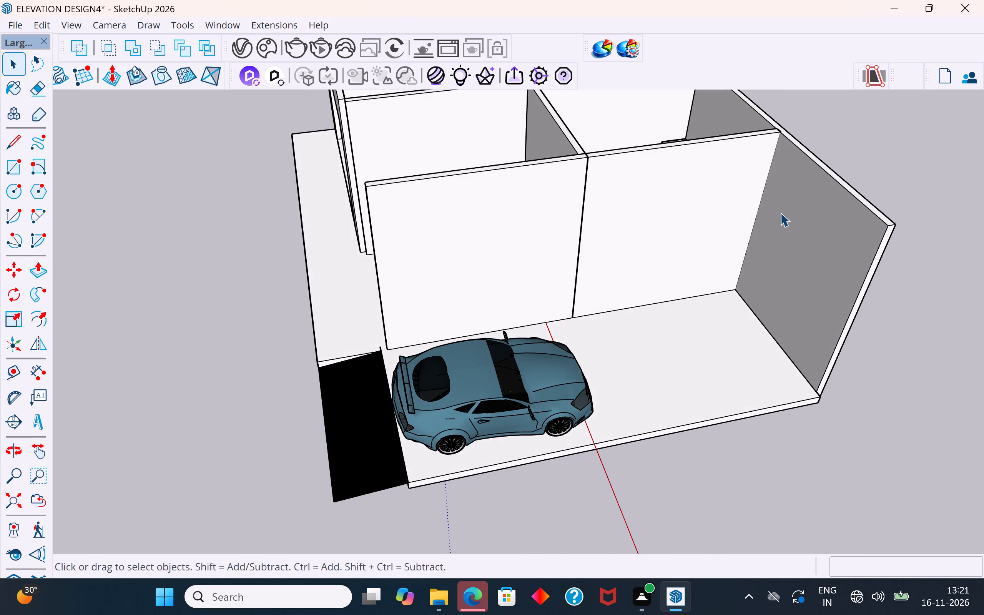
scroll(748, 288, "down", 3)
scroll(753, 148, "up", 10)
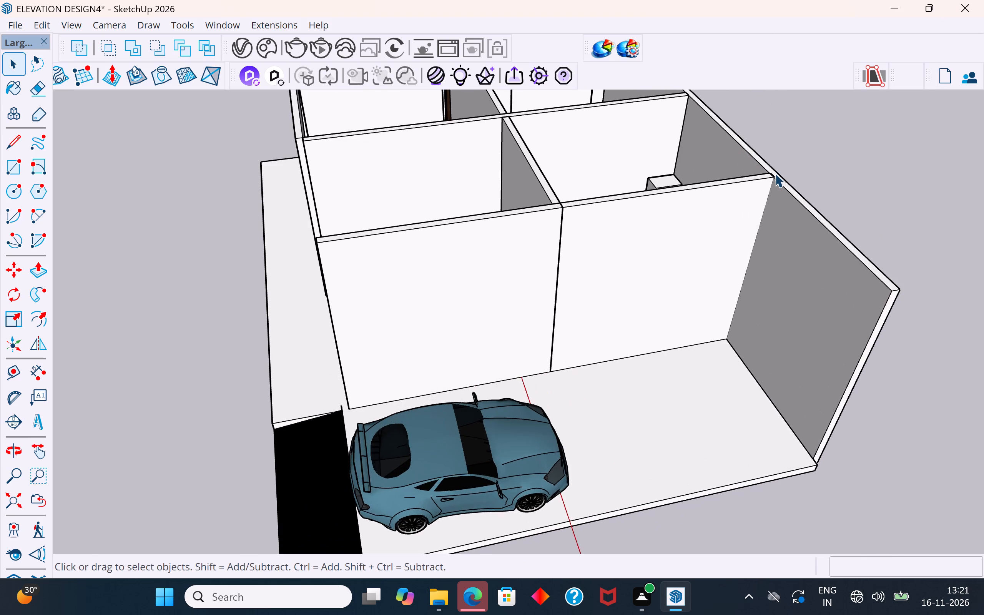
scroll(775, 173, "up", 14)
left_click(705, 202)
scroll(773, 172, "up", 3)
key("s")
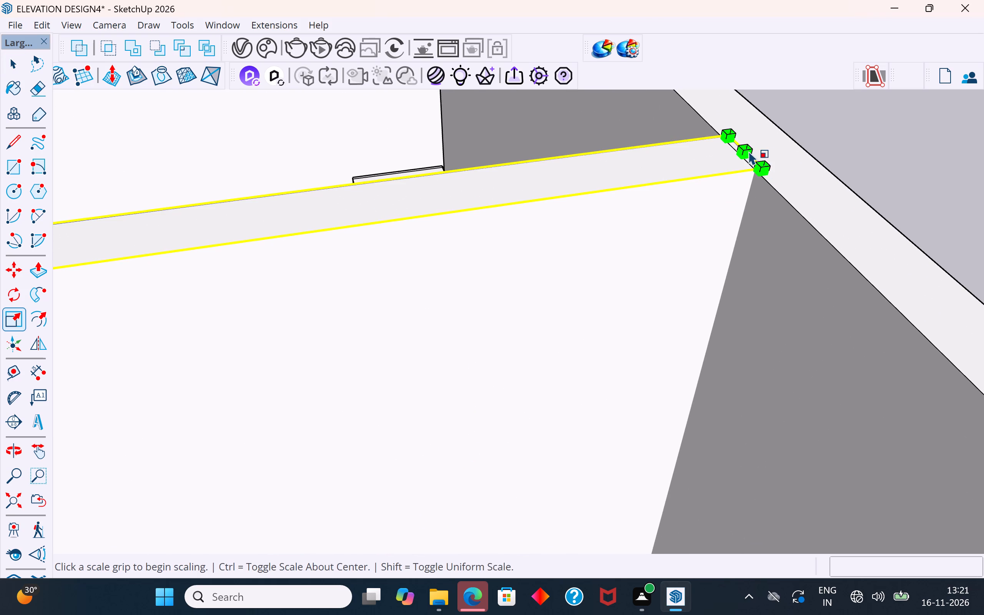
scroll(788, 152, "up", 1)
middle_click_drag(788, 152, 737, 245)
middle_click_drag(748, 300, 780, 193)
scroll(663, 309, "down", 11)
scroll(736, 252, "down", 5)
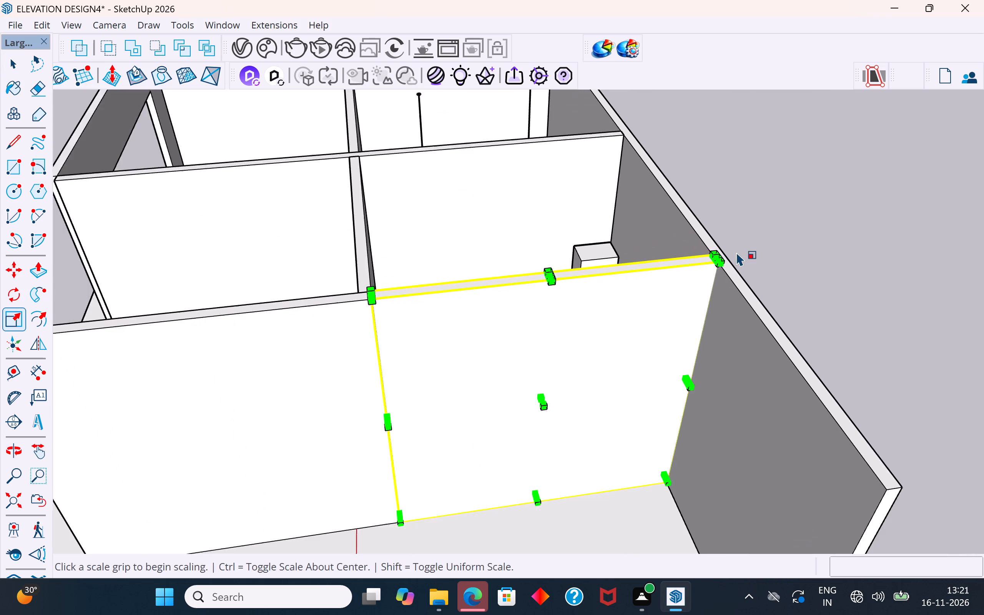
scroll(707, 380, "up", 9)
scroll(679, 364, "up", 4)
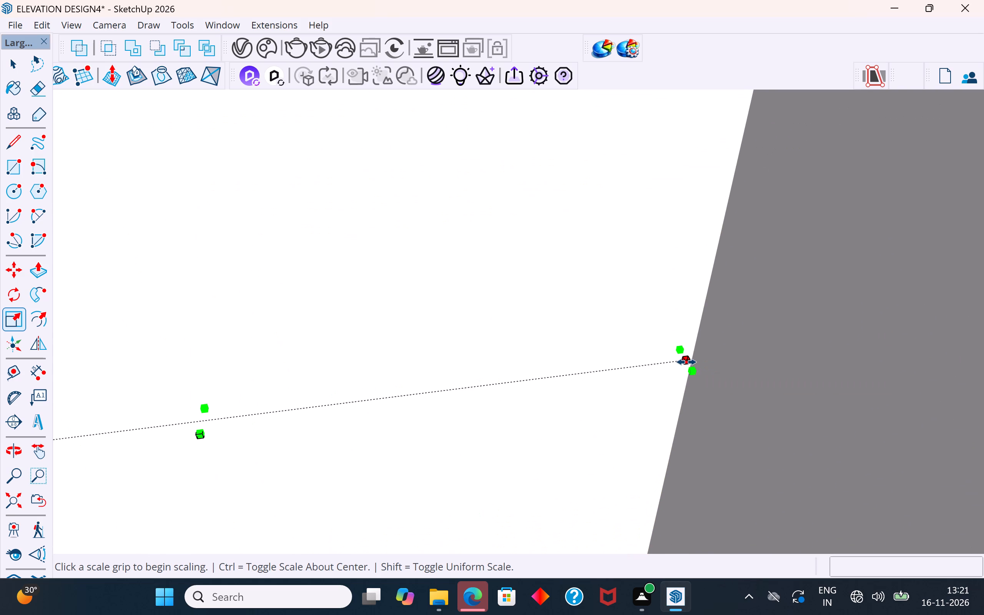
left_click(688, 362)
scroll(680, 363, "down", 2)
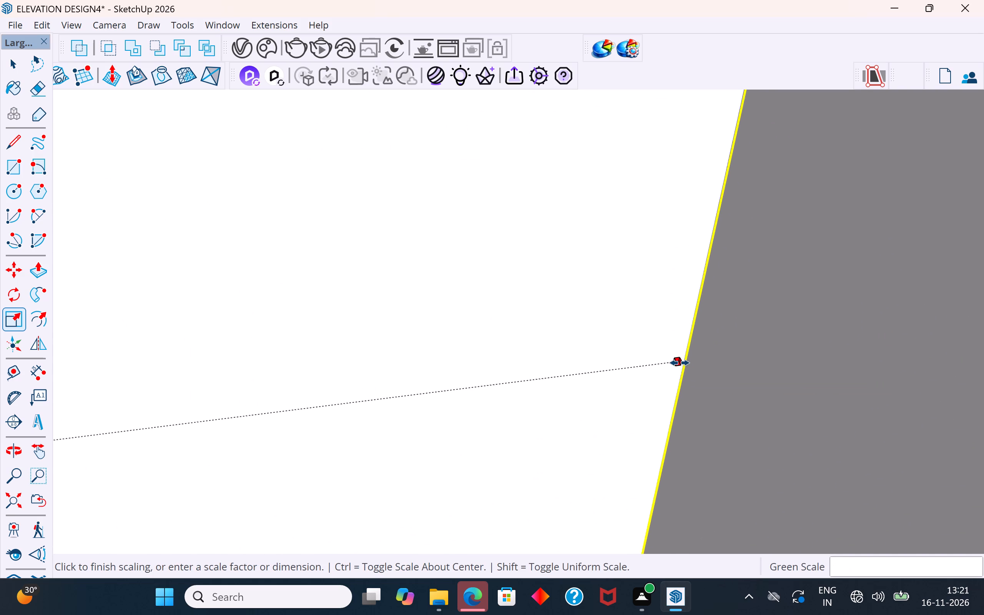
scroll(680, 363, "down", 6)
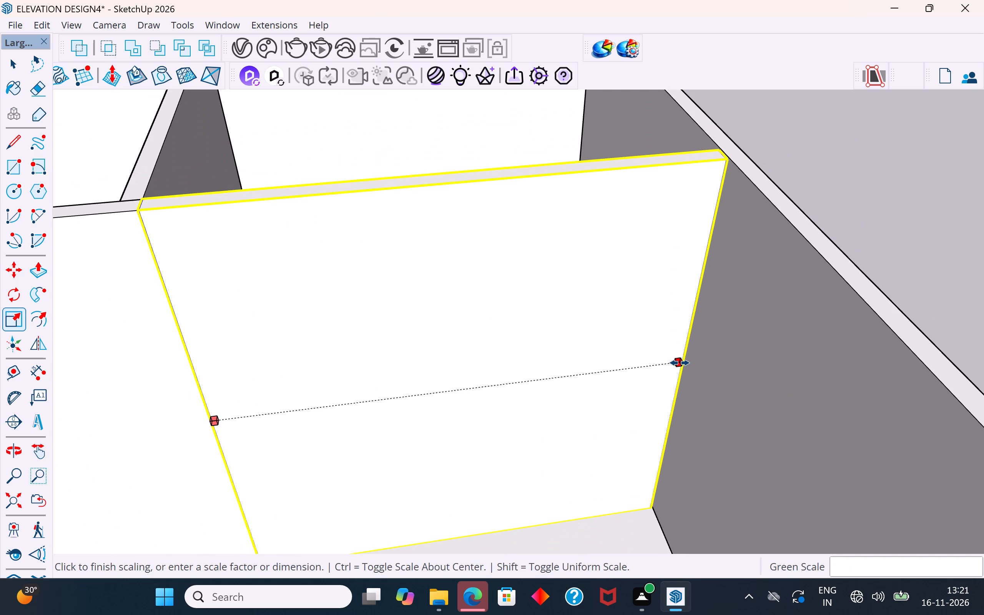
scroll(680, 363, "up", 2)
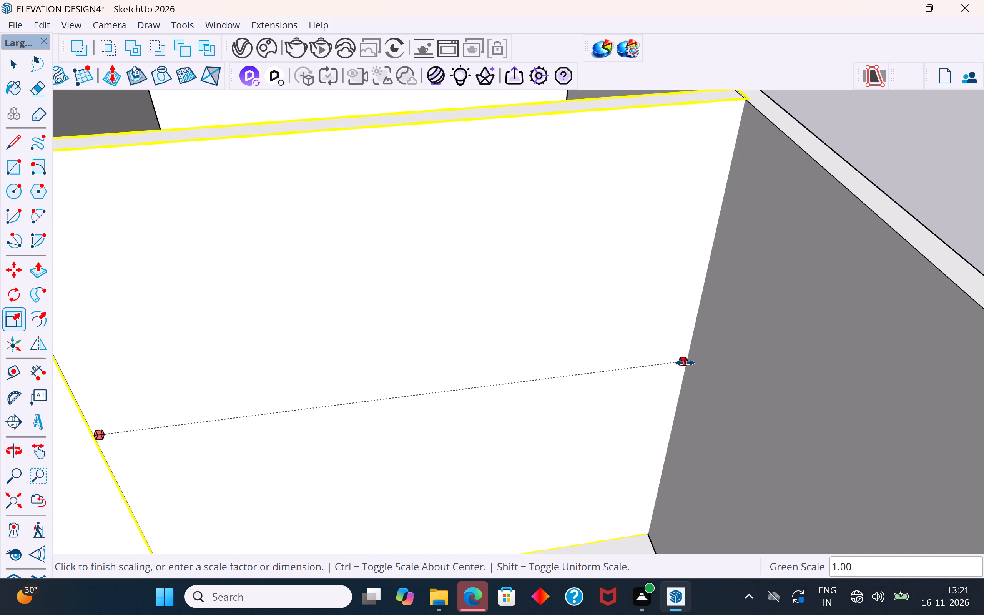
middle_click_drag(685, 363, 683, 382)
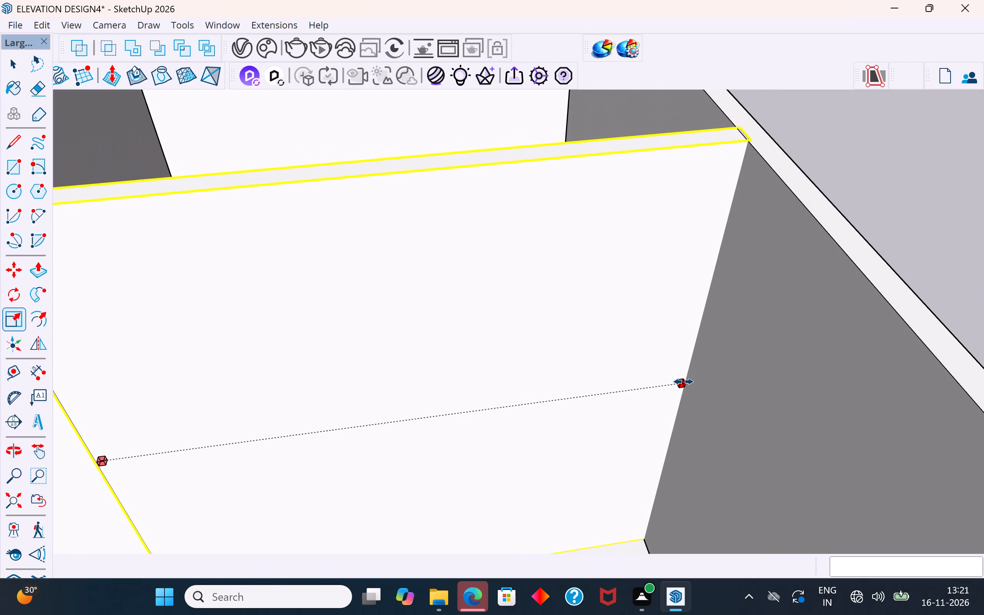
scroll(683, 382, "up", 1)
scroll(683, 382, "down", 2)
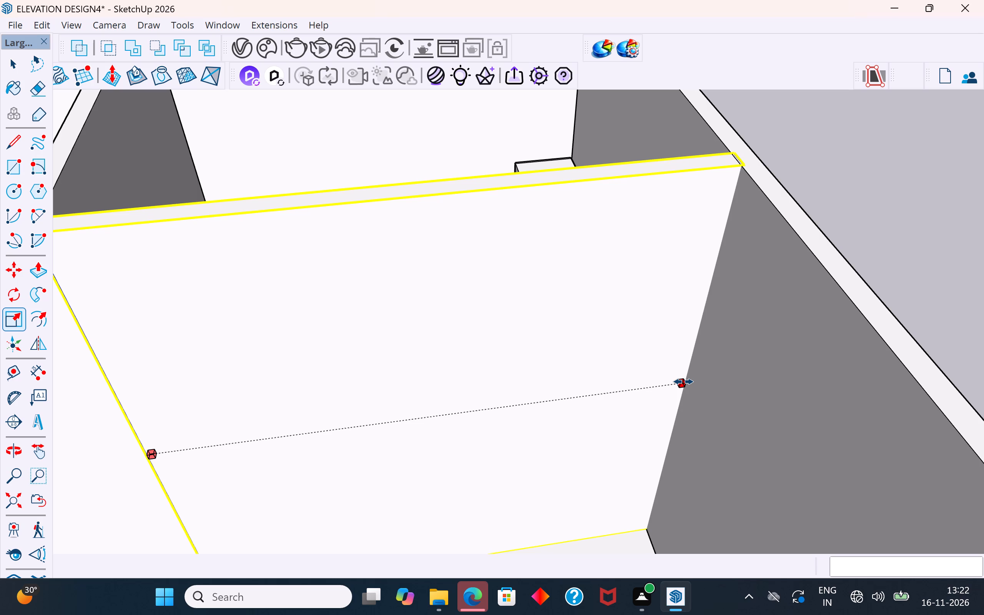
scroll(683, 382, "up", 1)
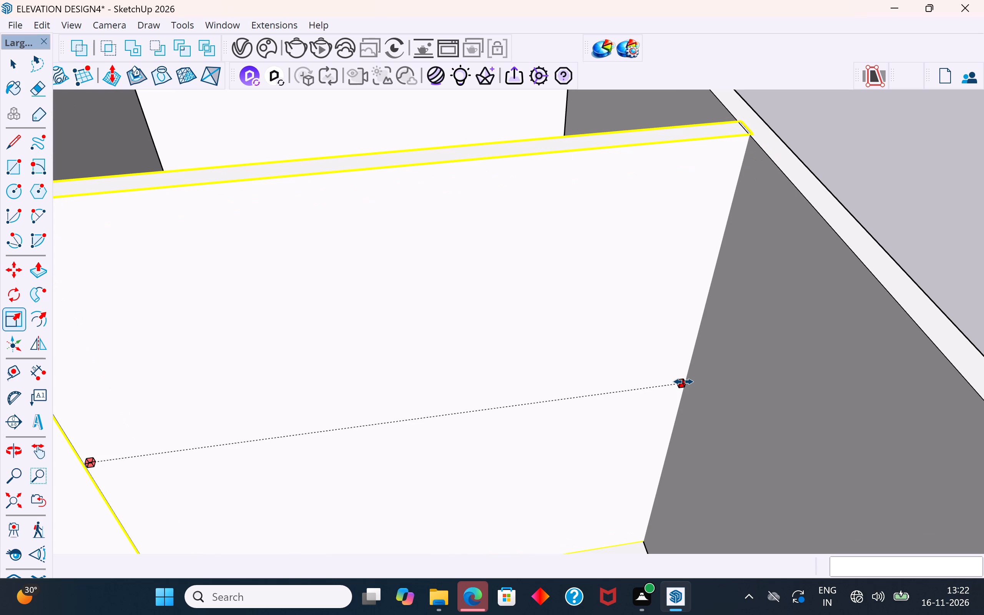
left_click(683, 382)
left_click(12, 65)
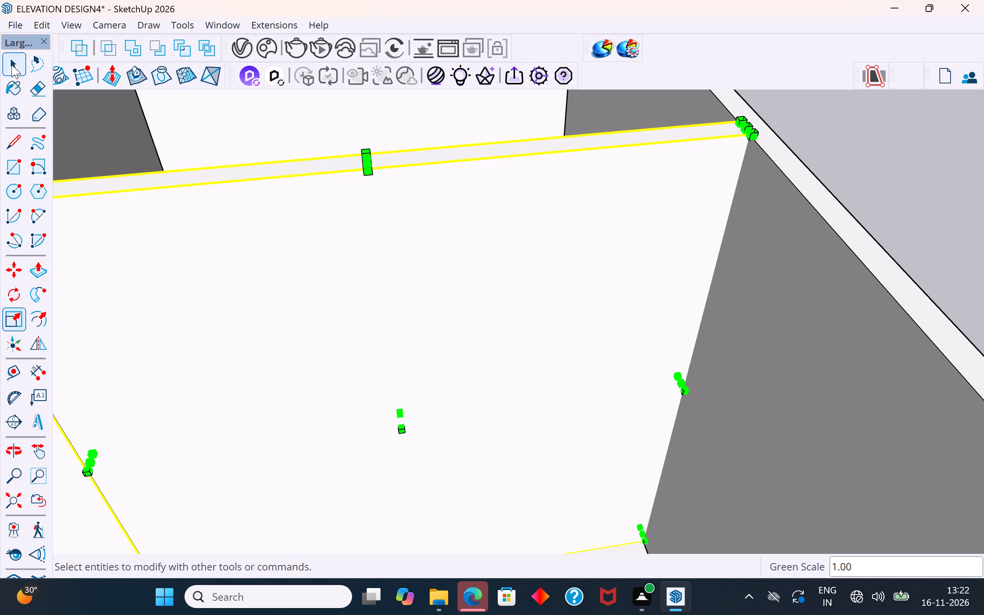
Scale the copied partition wall lengthwise to about 0.99 from its rear end, clearing its overlap with the rear wall.
left_click(855, 142)
scroll(711, 140, "up", 4)
left_click(730, 166)
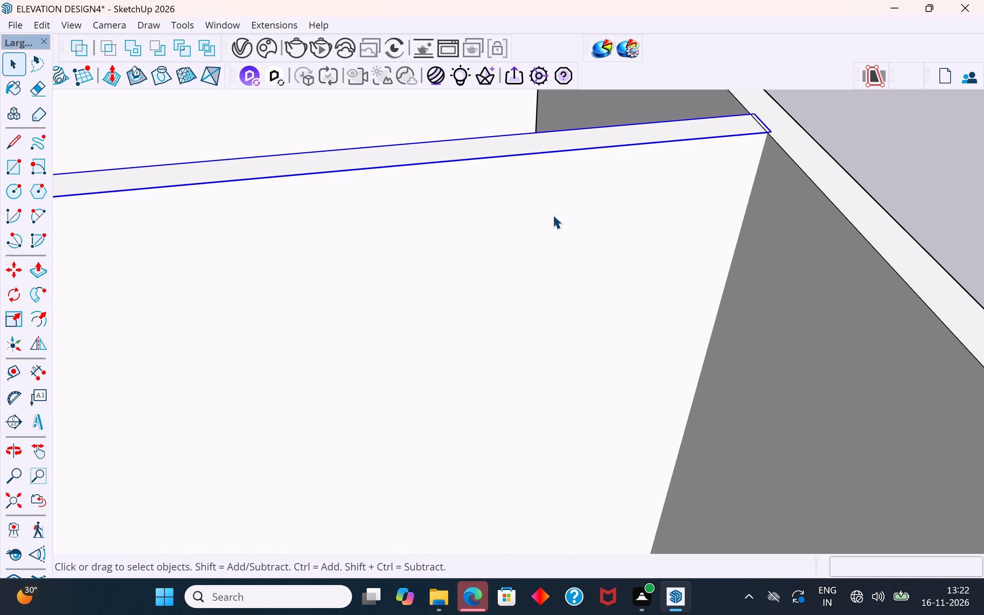
key("s")
left_click(673, 456)
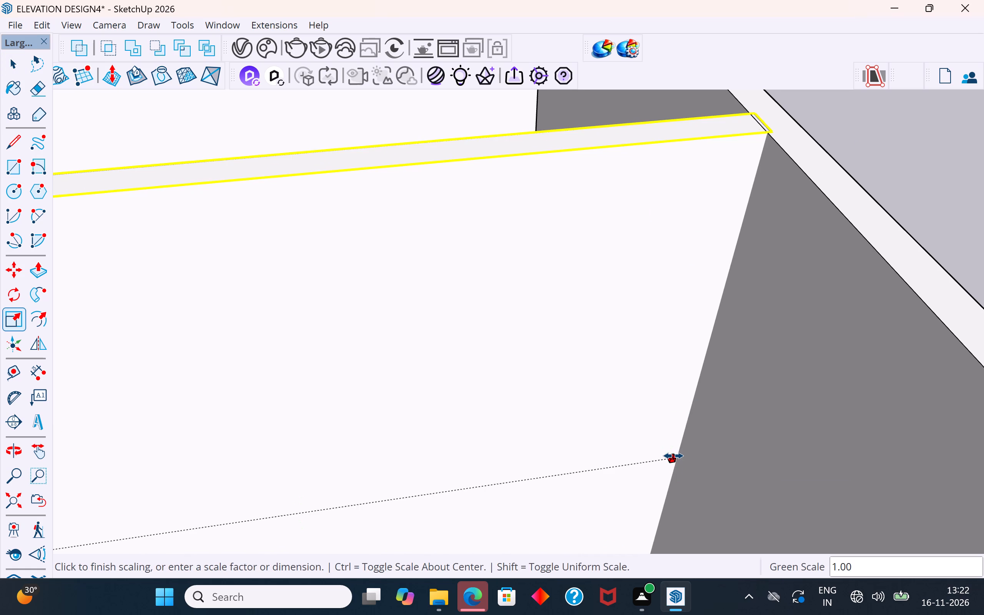
left_click(667, 454)
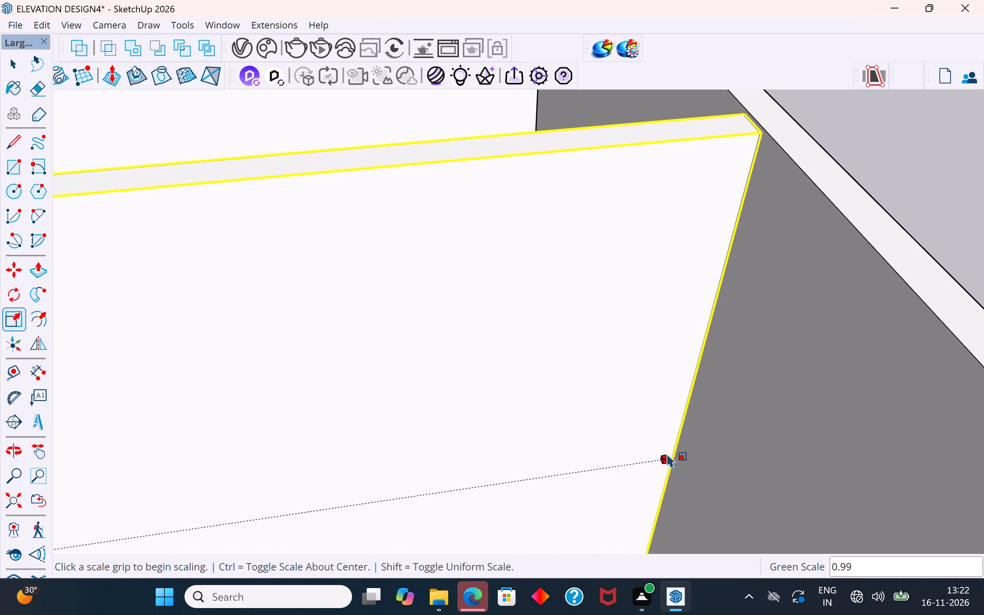
Push/pull the rear end face of the partition about 15/16" outward so it meets the rear wall.
scroll(760, 122, "up", 1)
middle_click_drag(760, 122, 685, 189)
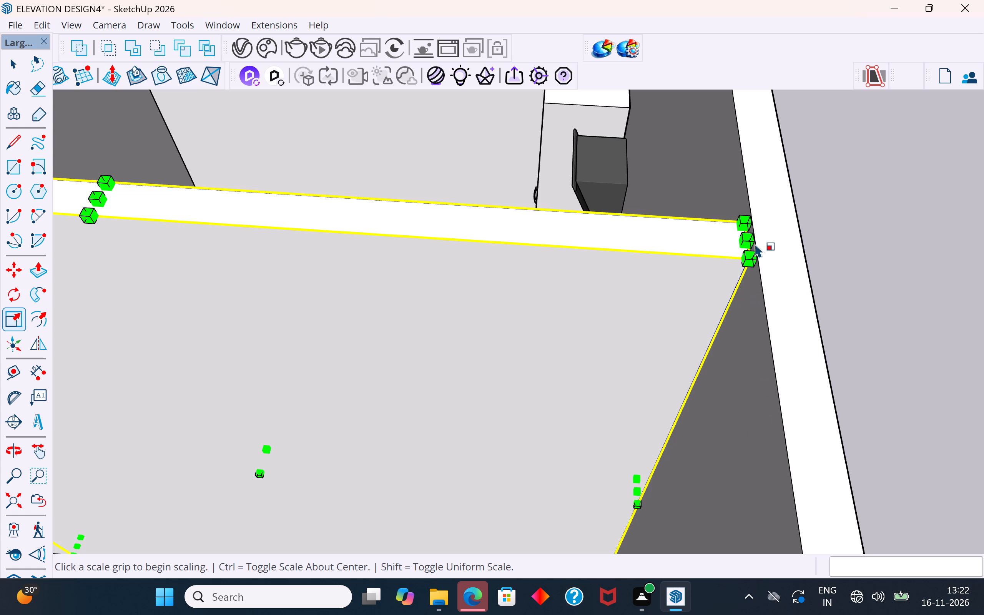
scroll(764, 236, "up", 4)
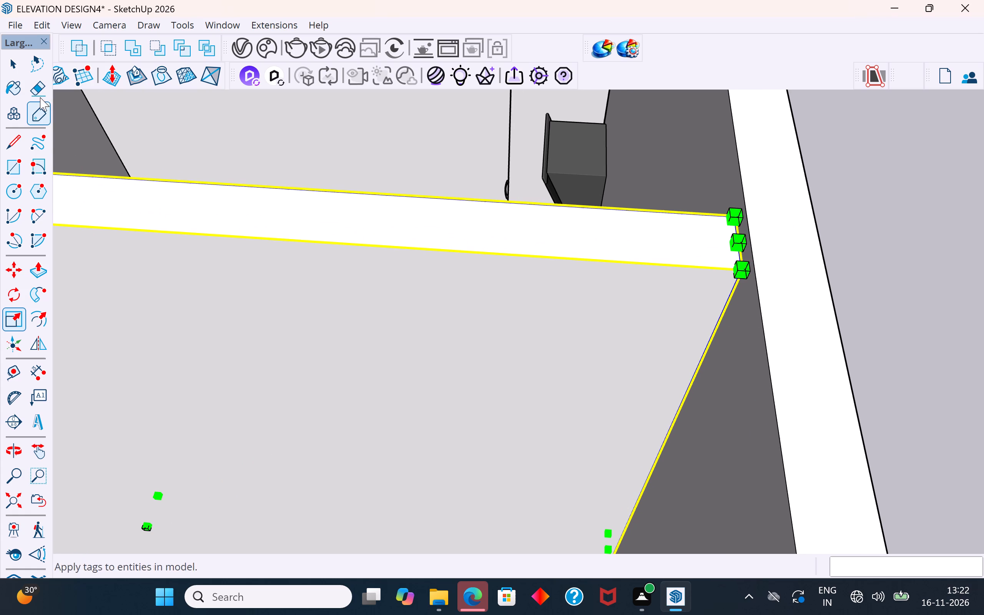
left_click(39, 271)
scroll(738, 271, "up", 1)
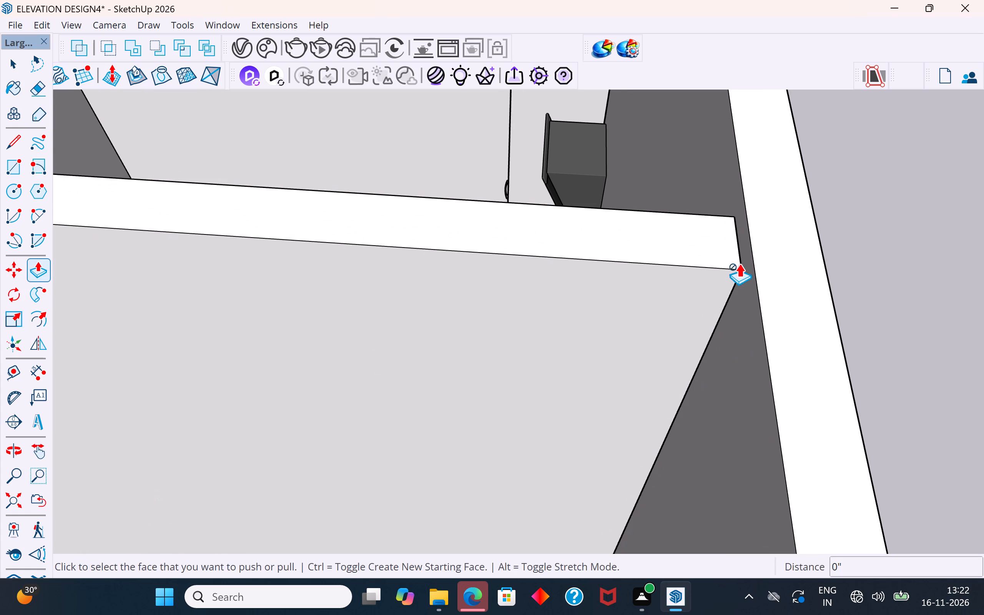
scroll(739, 263, "up", 1)
middle_click_drag(767, 275, 620, 234)
scroll(706, 263, "up", 1)
scroll(805, 351, "up", 9)
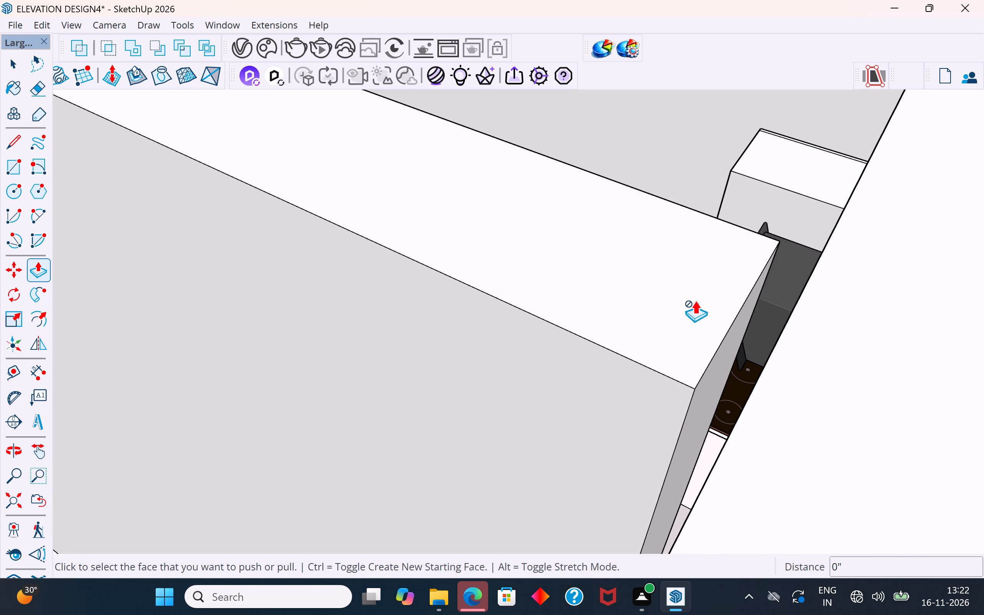
left_click(9, 65)
middle_click_drag(800, 342, 786, 320)
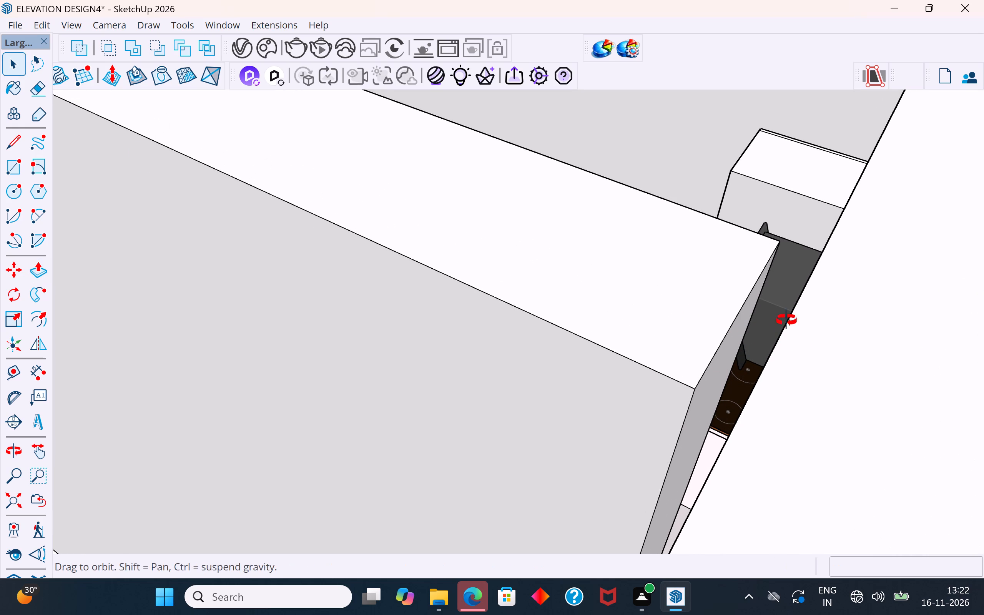
middle_click_drag(786, 320, 702, 247)
left_click(760, 377)
double_click(759, 370)
left_click(771, 359)
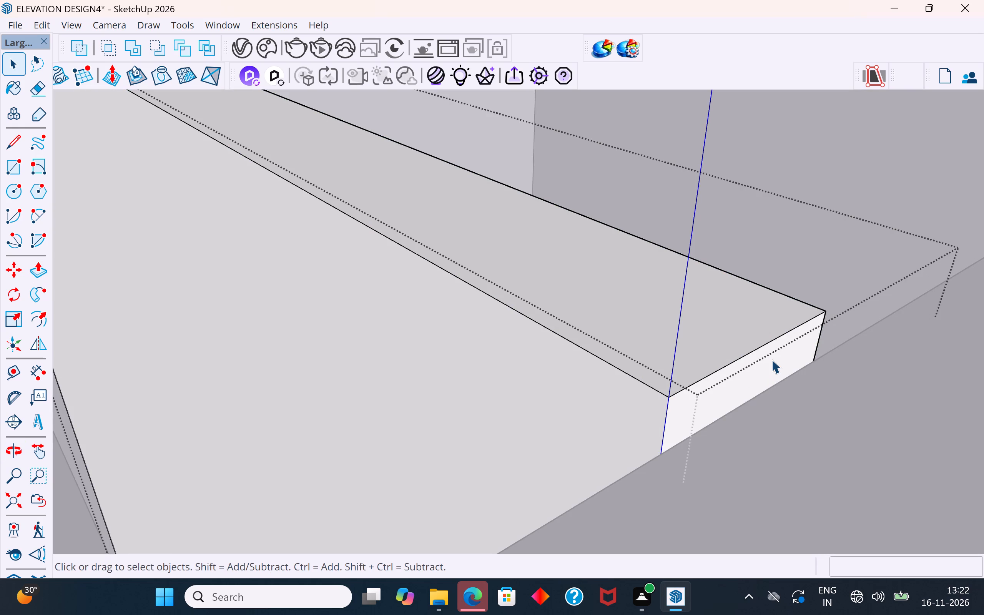
left_click(43, 260)
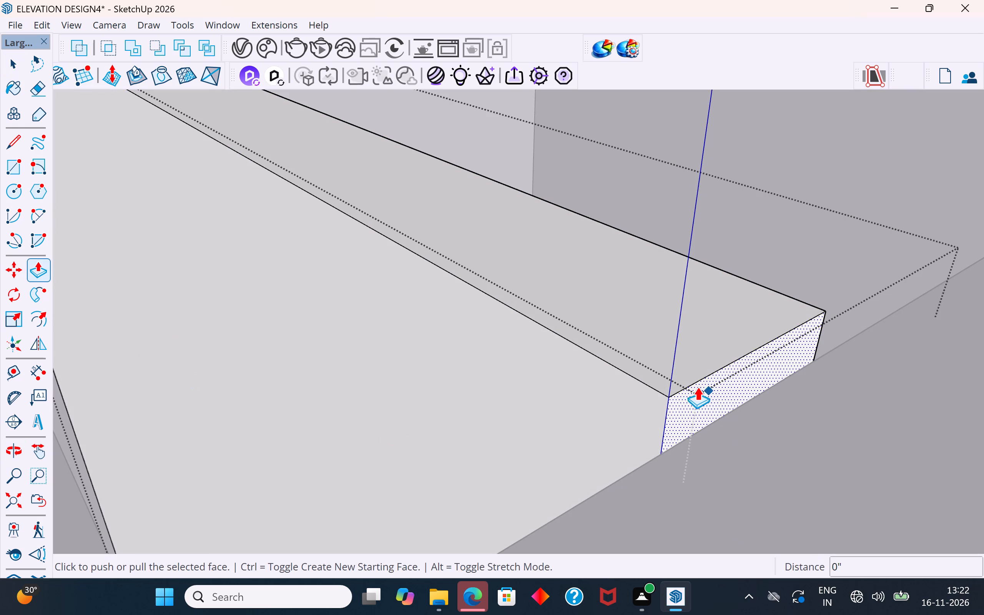
left_click(670, 394)
left_click(711, 423)
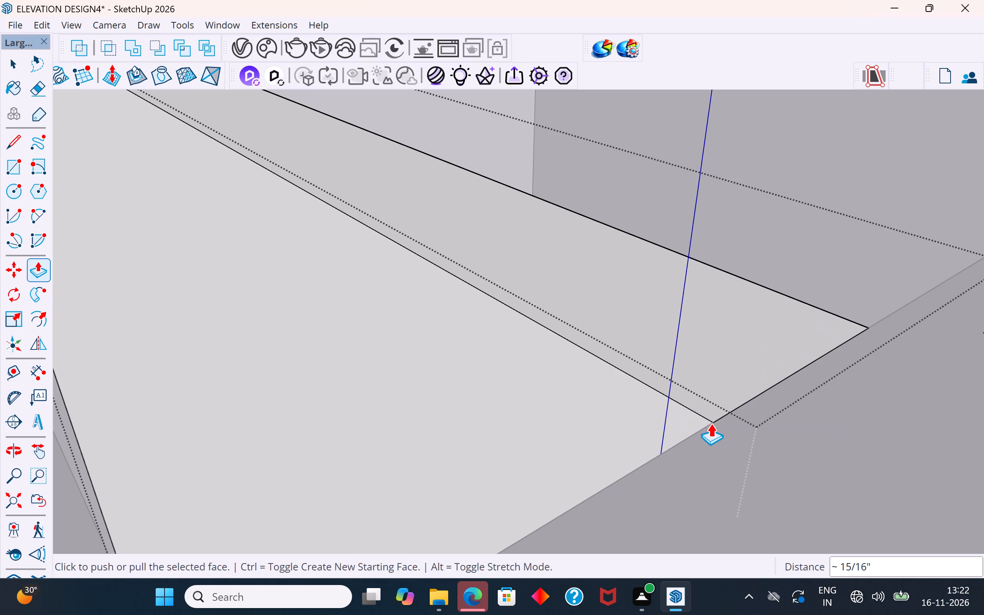
scroll(825, 351, "down", 6)
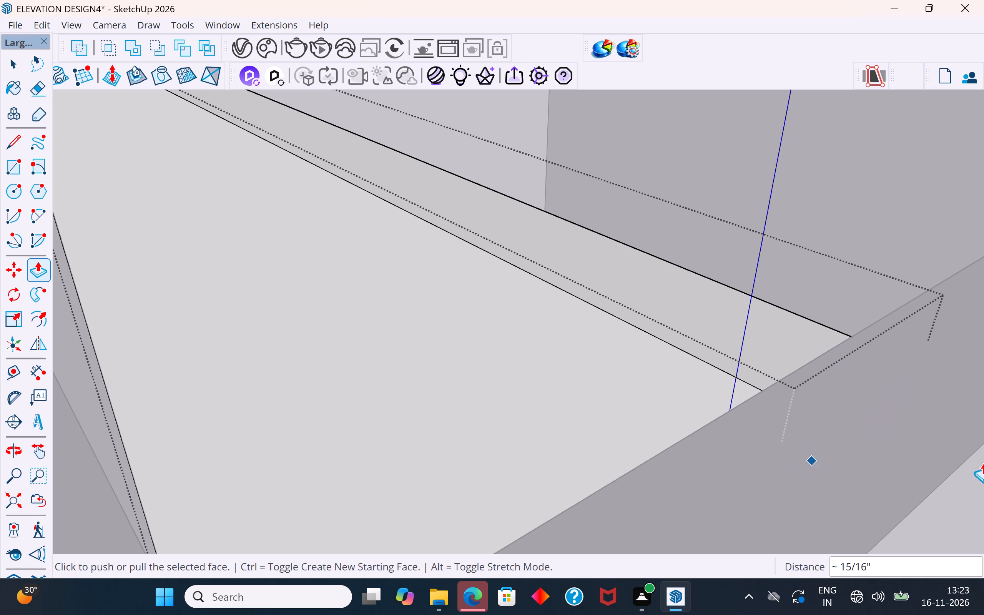
left_click(10, 64)
scroll(568, 328, "down", 5)
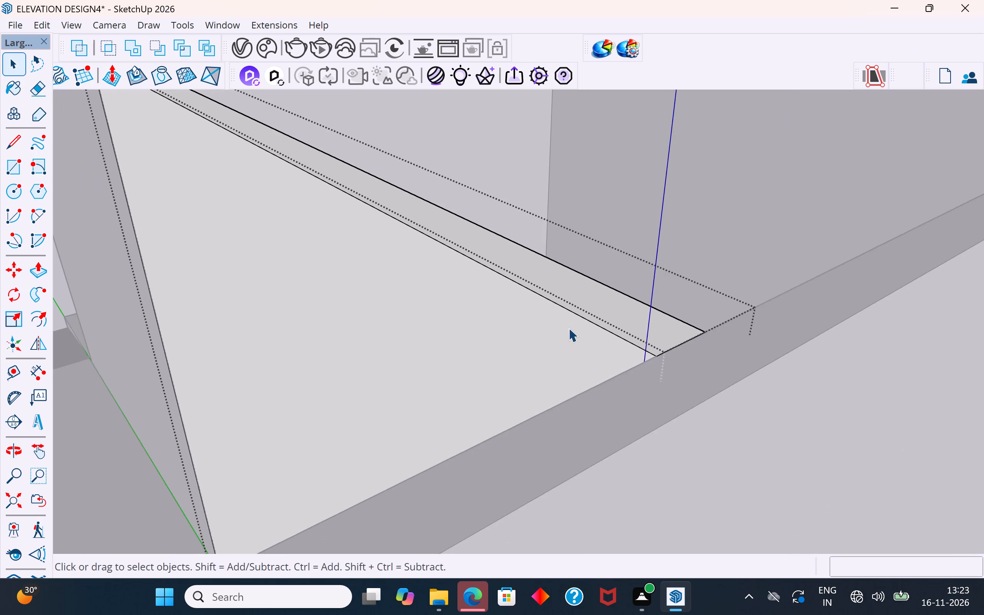
scroll(568, 328, "down", 6)
scroll(681, 394, "down", 20)
scroll(681, 394, "down", 2)
left_click(872, 502)
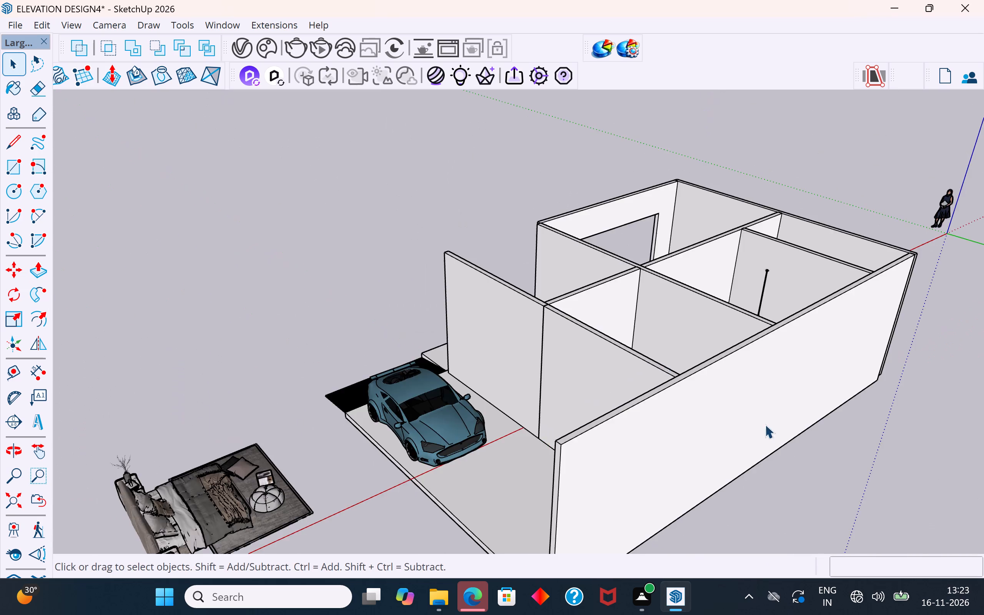
Move the kitchen partition about 2' 11 1/4" along the rear wall, snapping it against the back of the sink counter.
middle_click_drag(602, 333, 919, 400)
scroll(731, 285, "up", 3)
middle_click_drag(690, 314, 848, 343)
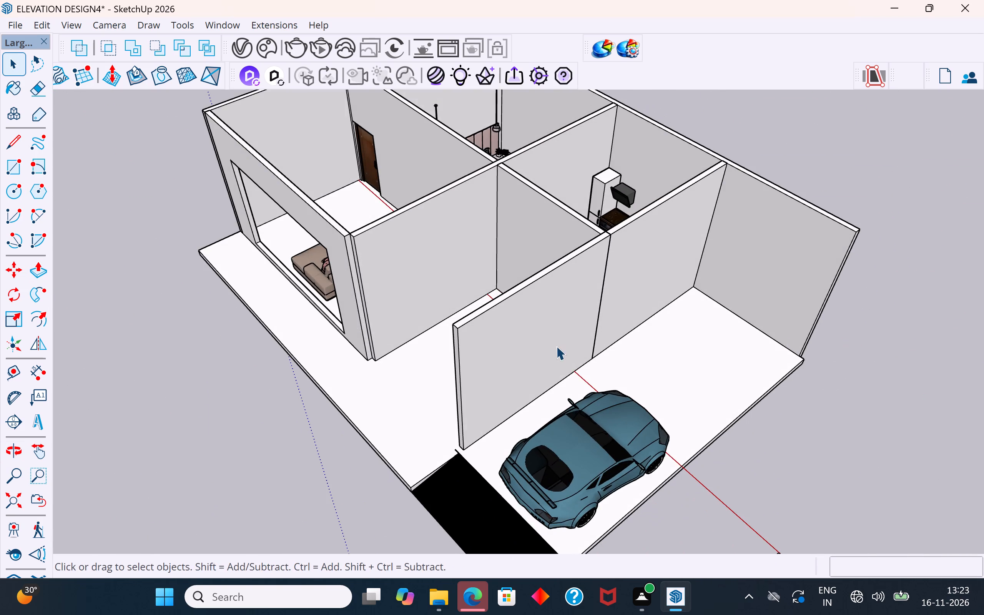
scroll(552, 348, "down", 4)
middle_click_drag(575, 345, 772, 293)
scroll(564, 229, "up", 5)
middle_click_drag(484, 281, 622, 367)
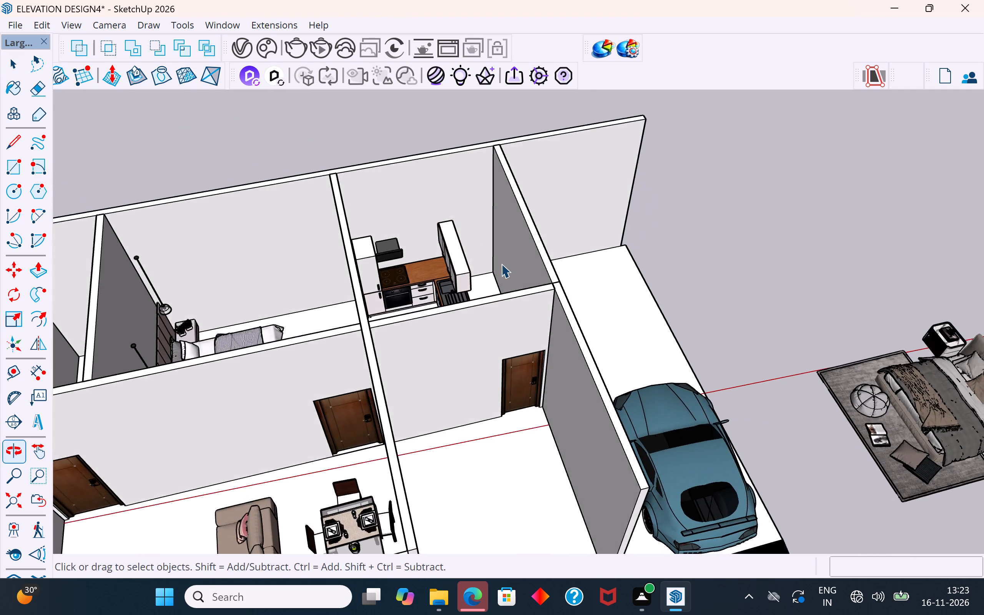
scroll(471, 238, "up", 4)
middle_click_drag(508, 266, 432, 305)
middle_click_drag(617, 342, 497, 338)
scroll(576, 373, "up", 3)
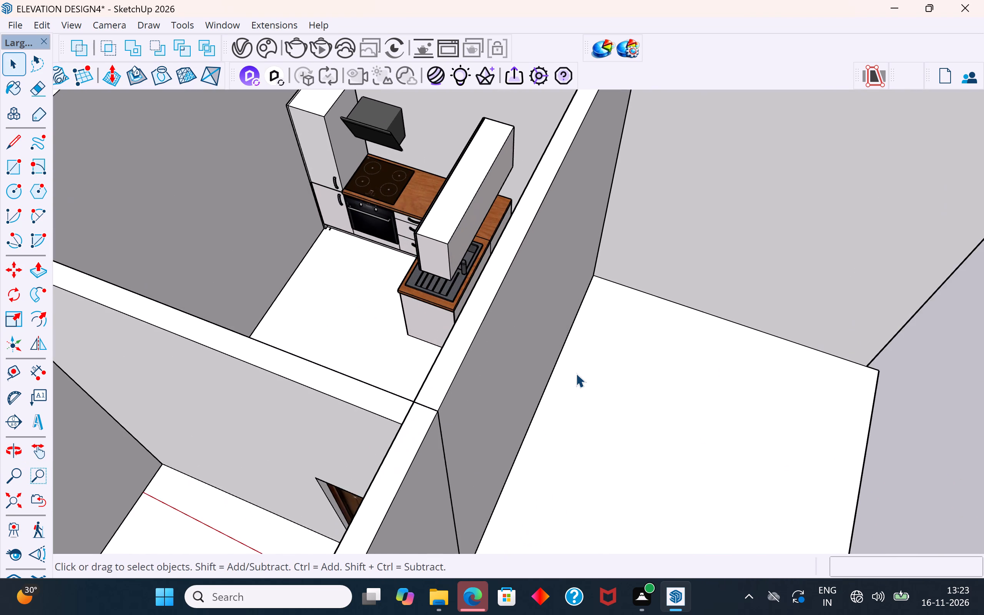
middle_click_drag(555, 361, 691, 374)
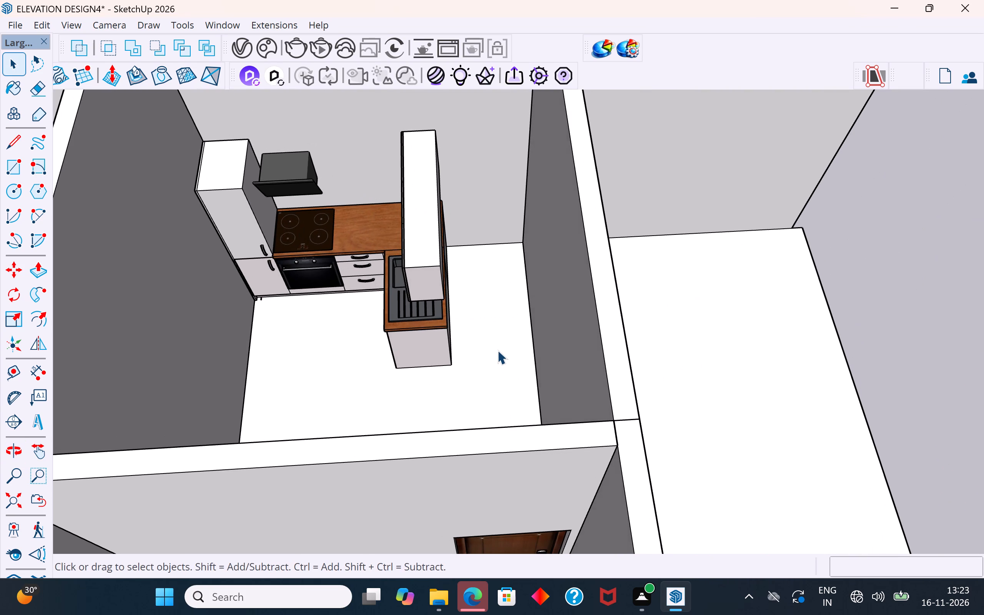
middle_click_drag(485, 324, 523, 346)
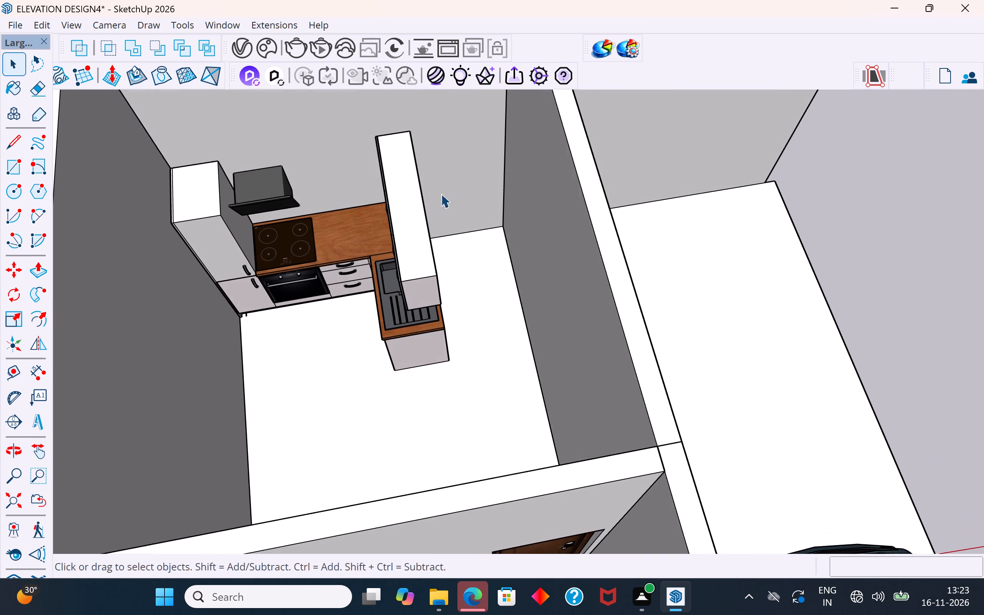
scroll(459, 177, "up", 12)
middle_click_drag(480, 265, 427, 192)
left_click(630, 283)
key("m")
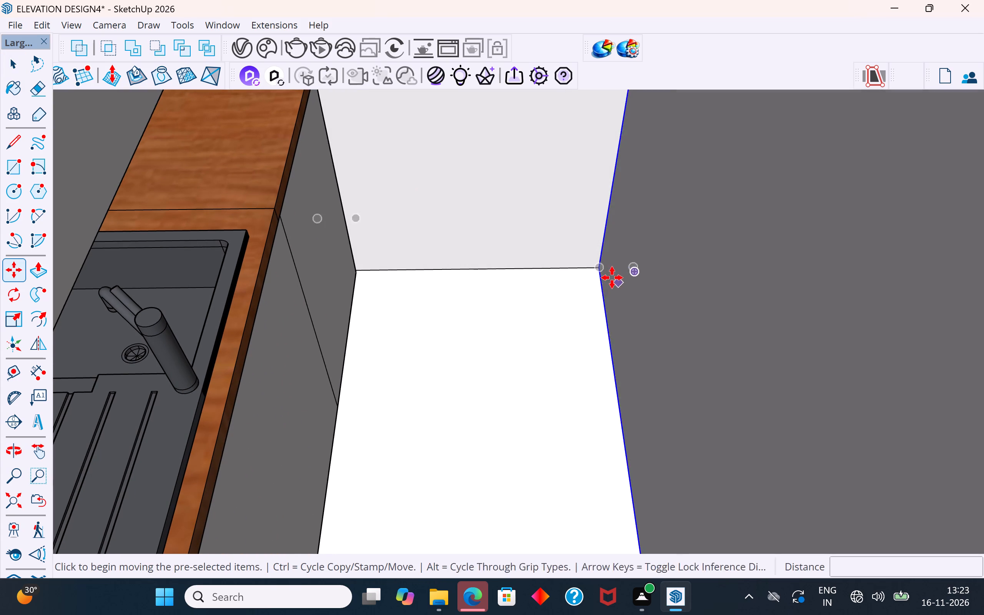
left_click(599, 275)
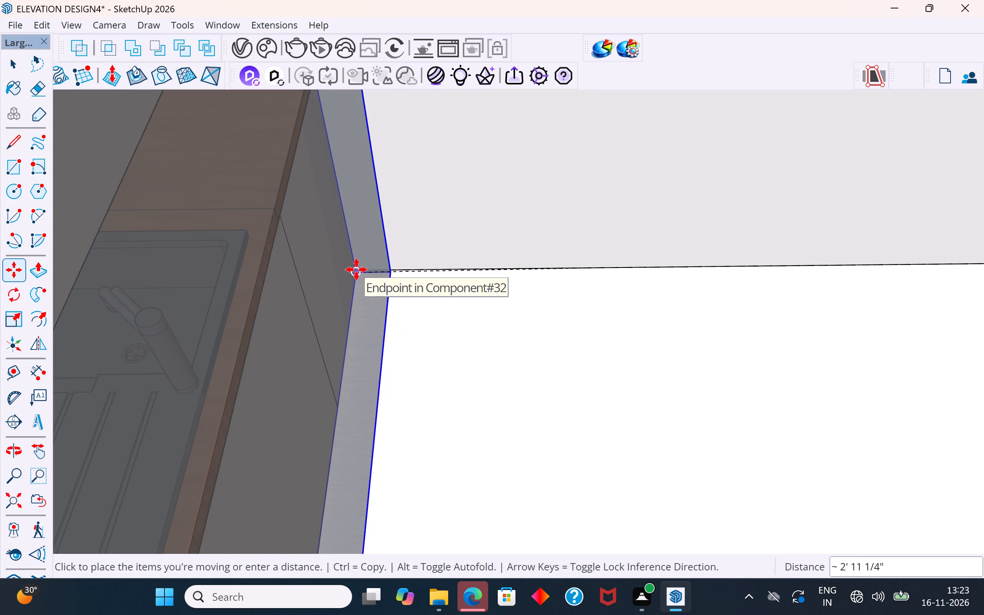
left_click(356, 269)
scroll(515, 294, "down", 16)
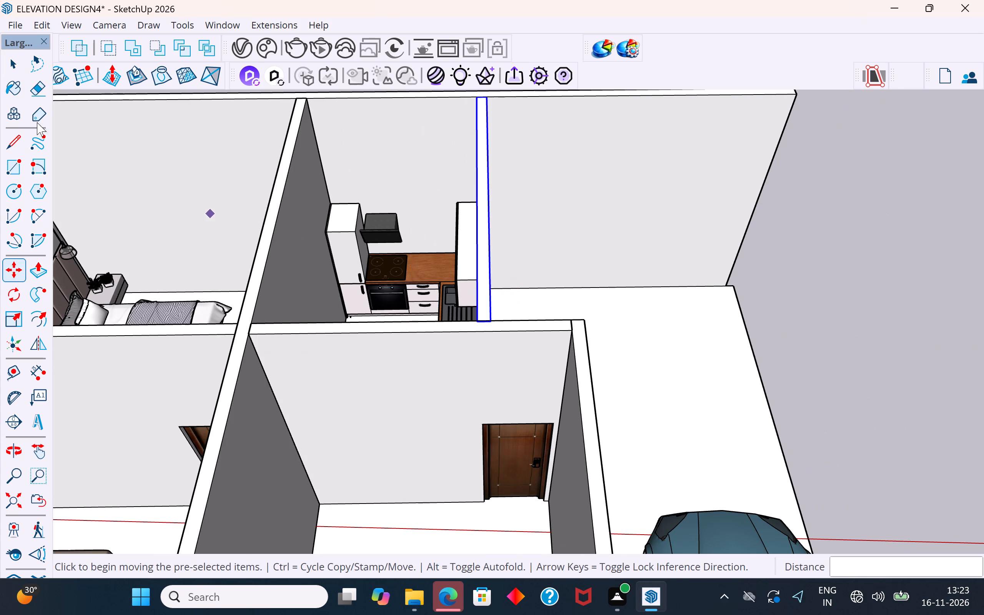
left_click(8, 60)
scroll(376, 318, "down", 4)
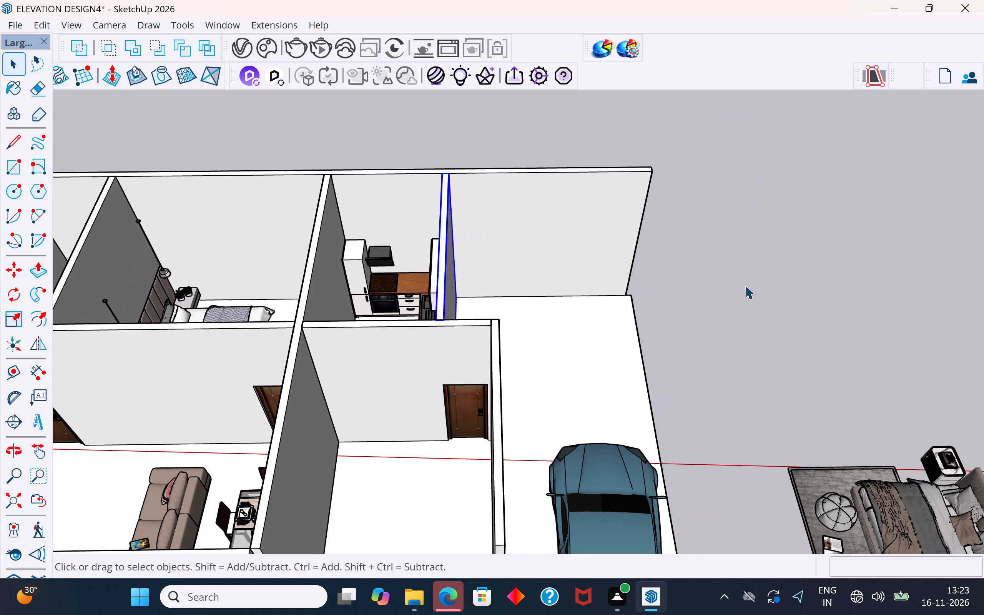
left_click(756, 273)
Examine the repositioned partition, the narrowed kitchen and the adjoining car bay from several angles.
middle_click_drag(782, 294, 821, 215)
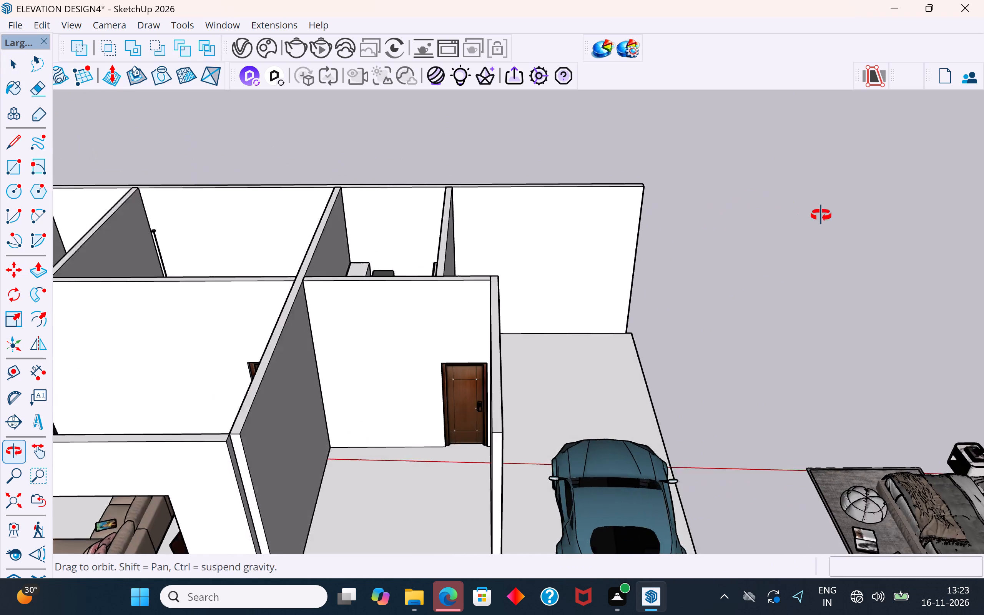
middle_click_drag(821, 215, 682, 383)
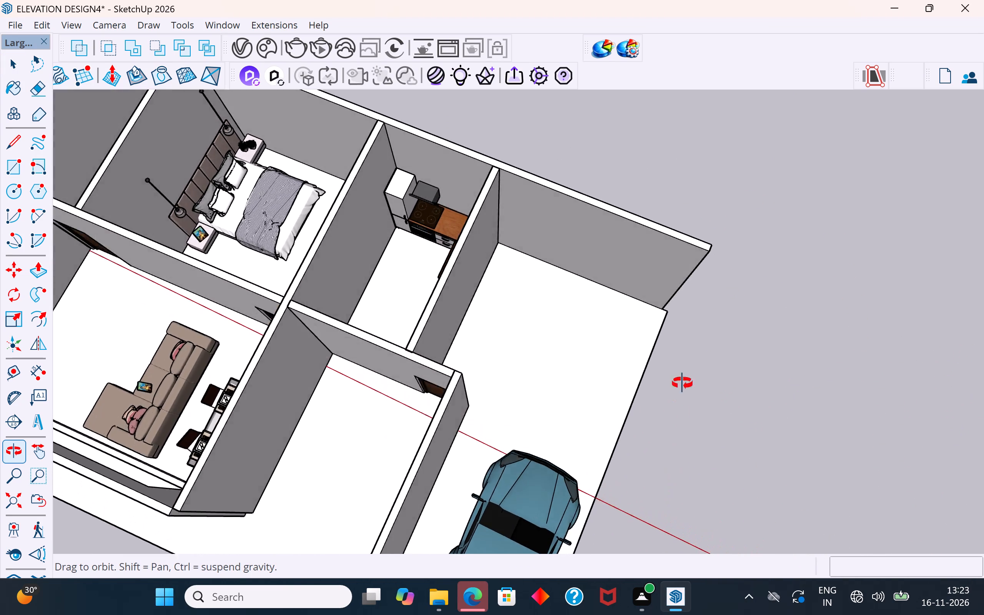
middle_click_drag(682, 383, 402, 321)
middle_click_drag(452, 297, 504, 370)
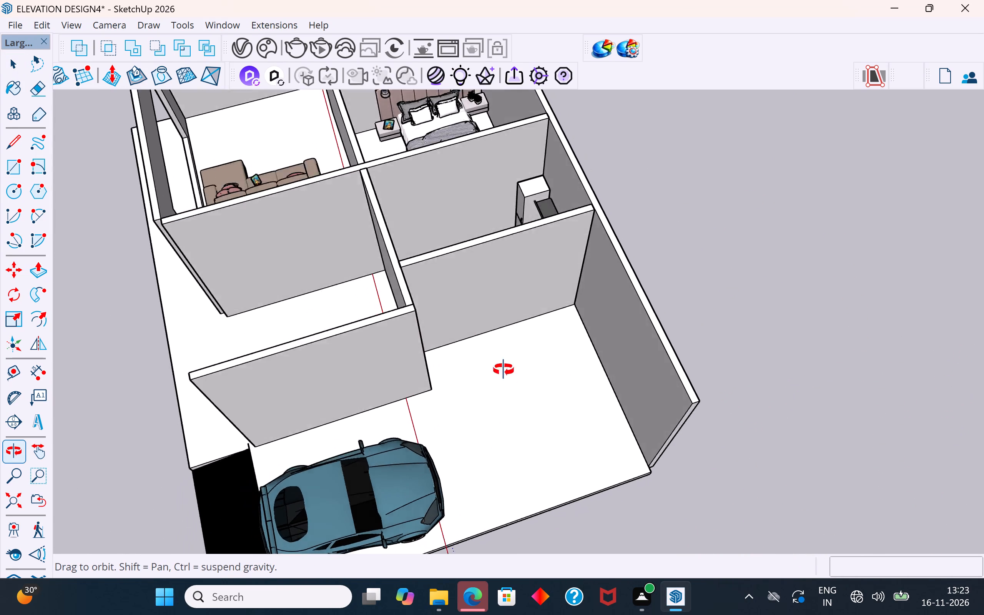
middle_click_drag(504, 370, 514, 394)
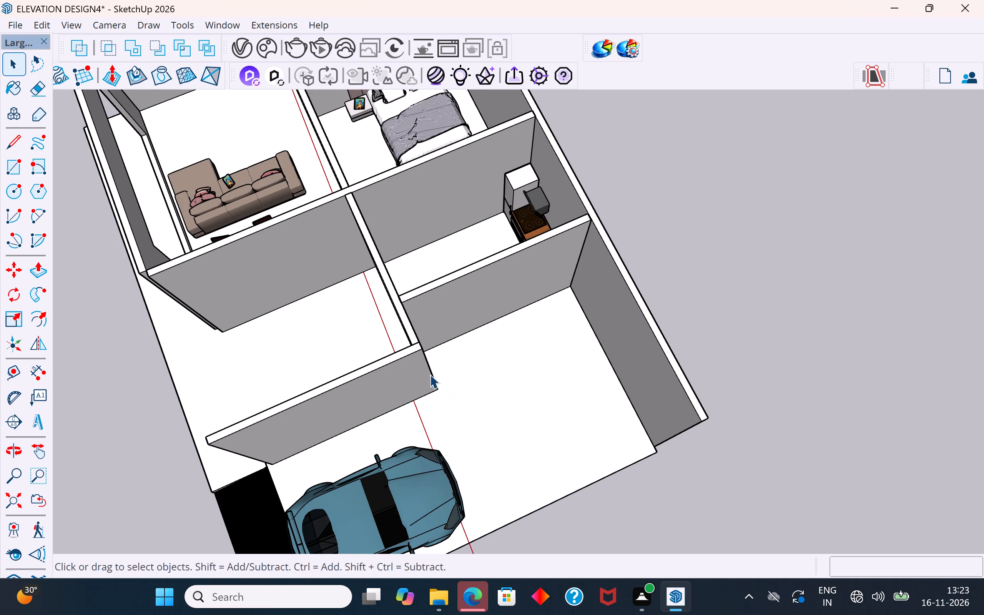
scroll(429, 372, "up", 1)
middle_click_drag(433, 372, 659, 374)
scroll(516, 359, "up", 1)
middle_click_drag(520, 359, 580, 325)
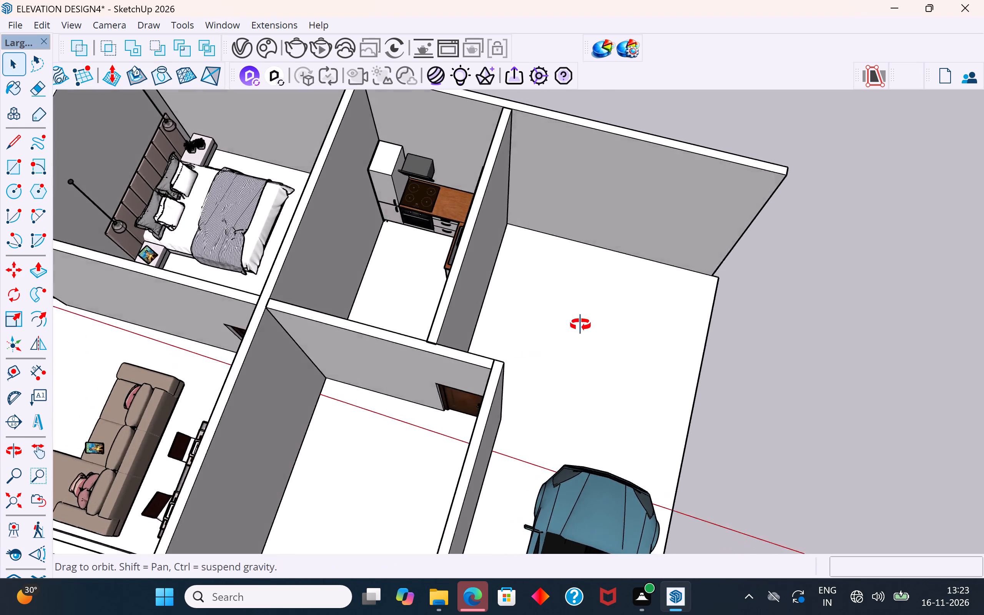
middle_click_drag(580, 325, 607, 327)
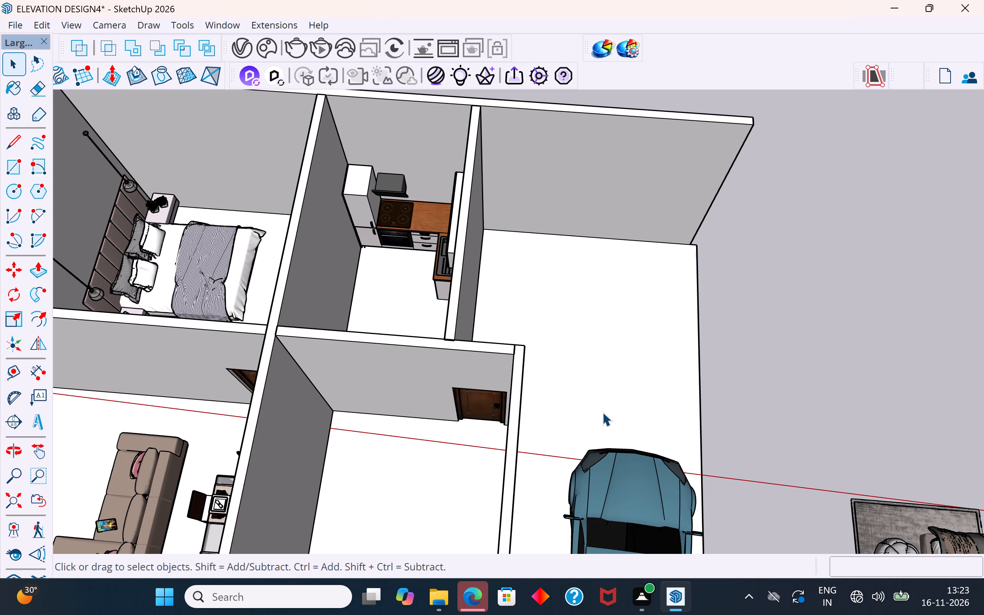
middle_click_drag(528, 413, 659, 291)
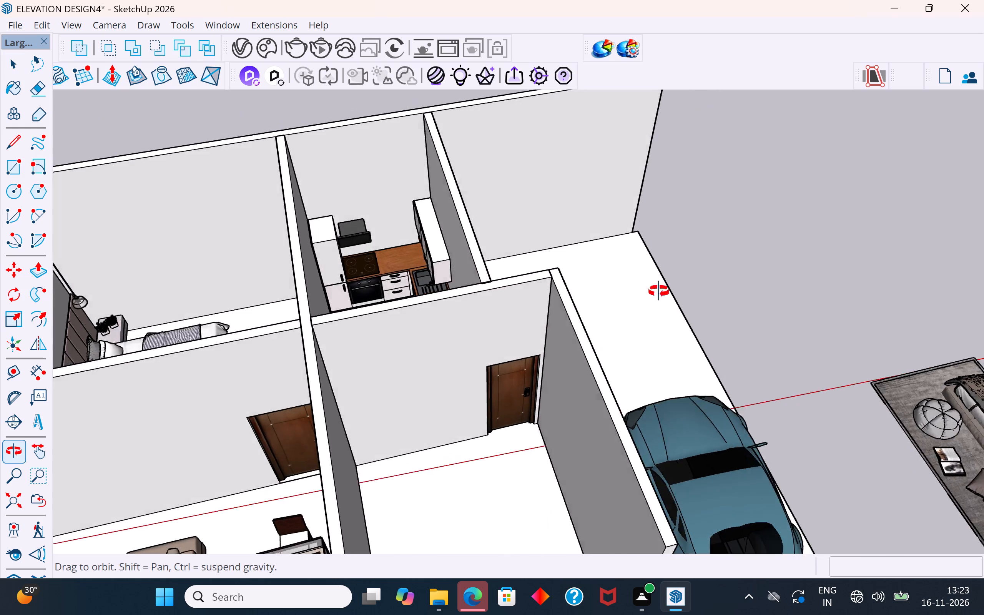
middle_click_drag(659, 291, 463, 439)
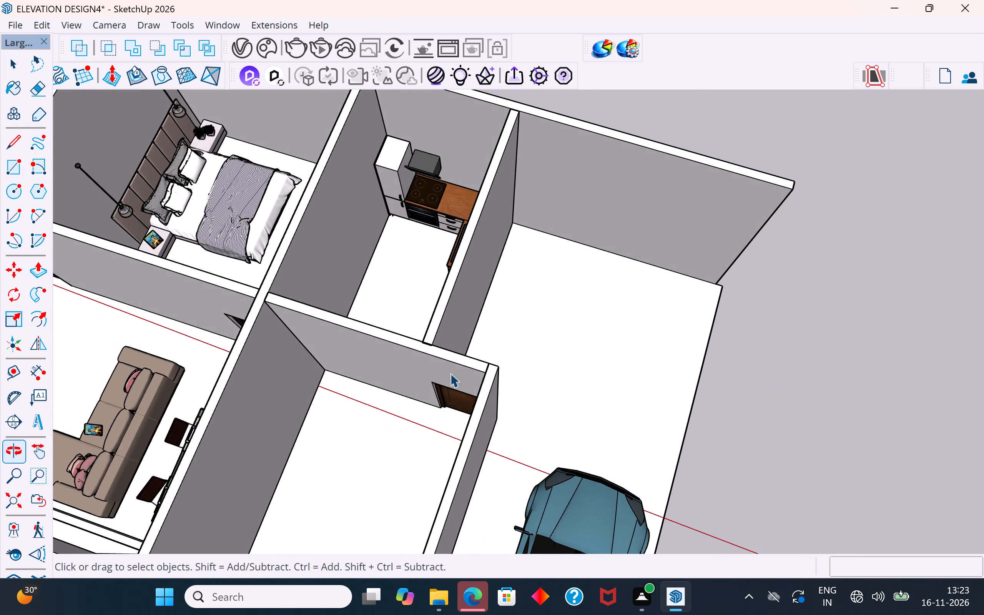
Scale the partition lengthwise to about 0.99 from its front end, clearing its overlap with the cross wall above the door.
scroll(446, 360, "up", 19)
left_click(424, 311)
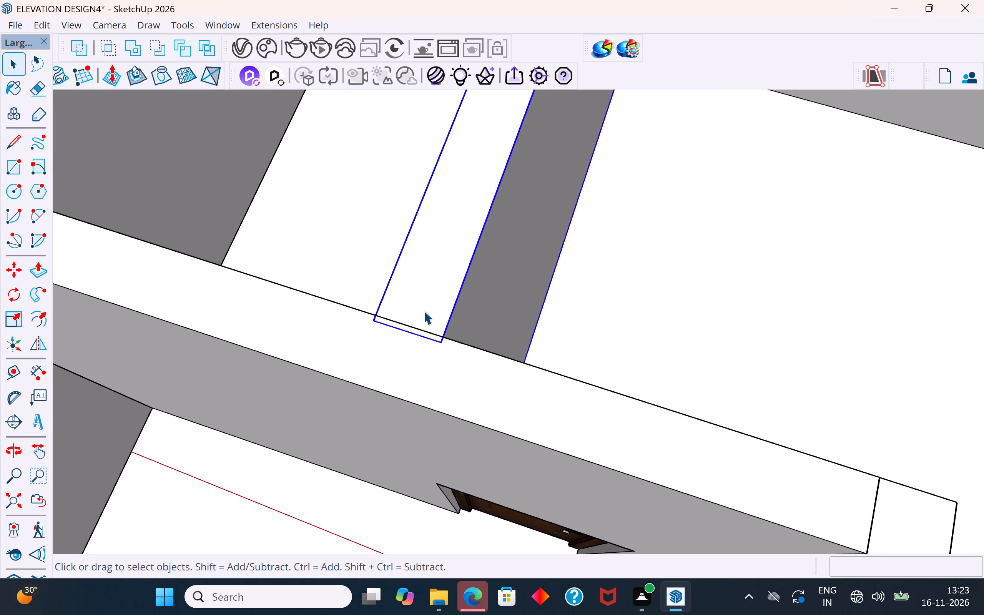
scroll(444, 256, "up", 5)
key("s")
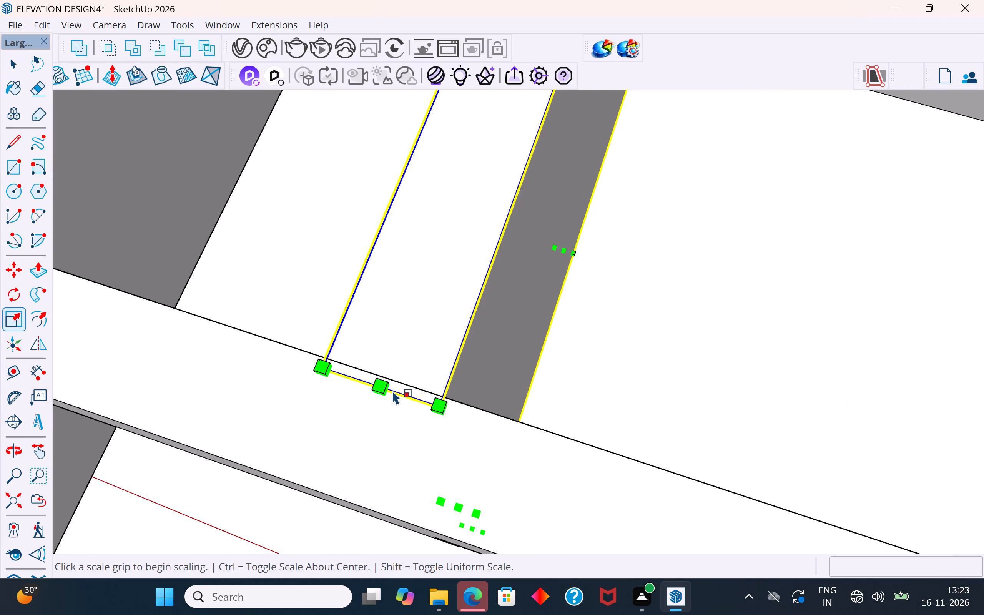
middle_click_drag(434, 387, 128, 367)
scroll(506, 392, "up", 1)
middle_click_drag(503, 391, 435, 372)
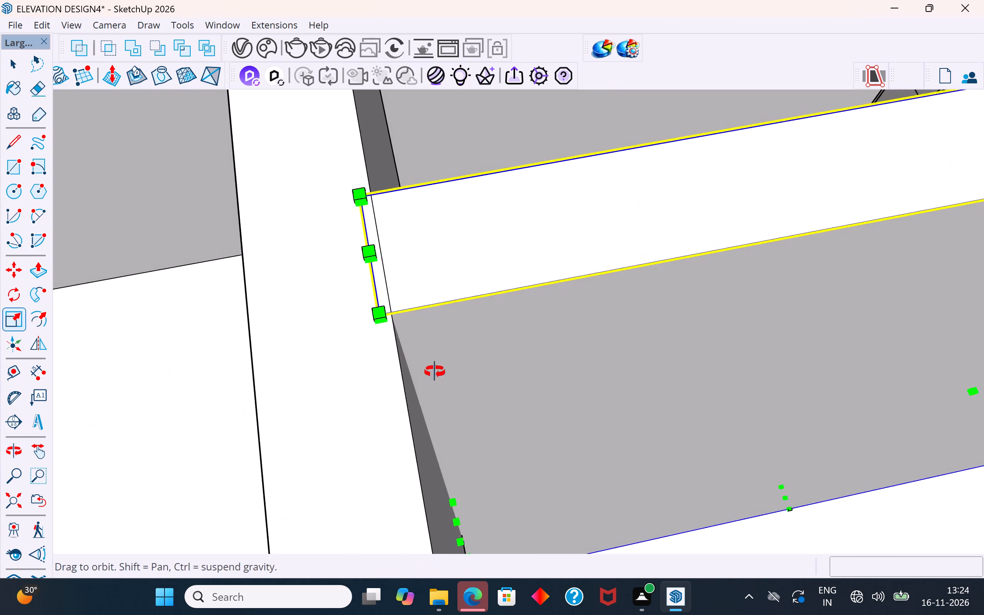
middle_click_drag(435, 372, 398, 362)
scroll(494, 285, "down", 12)
scroll(486, 464, "up", 5)
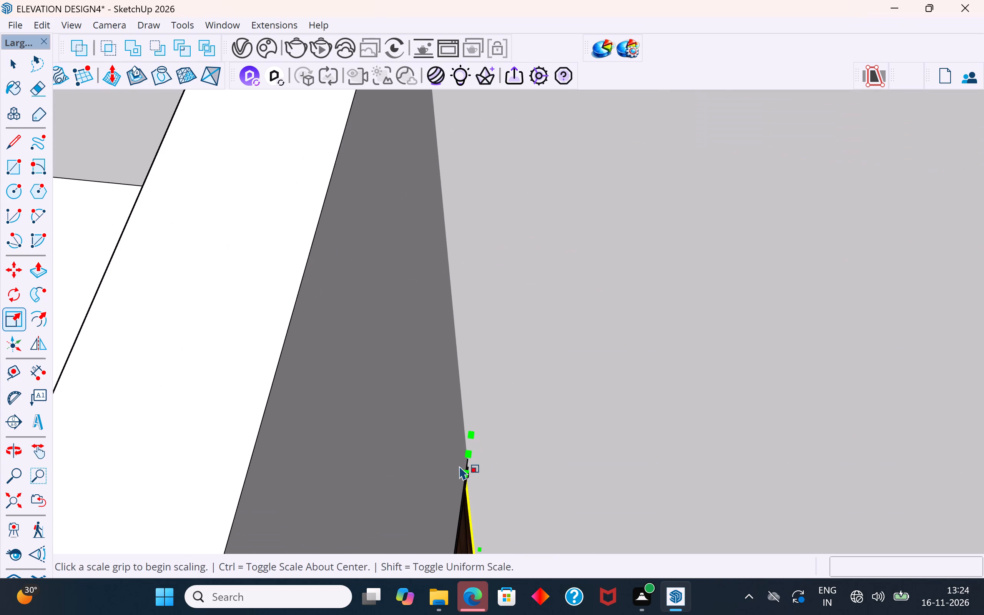
scroll(468, 463, "down", 4)
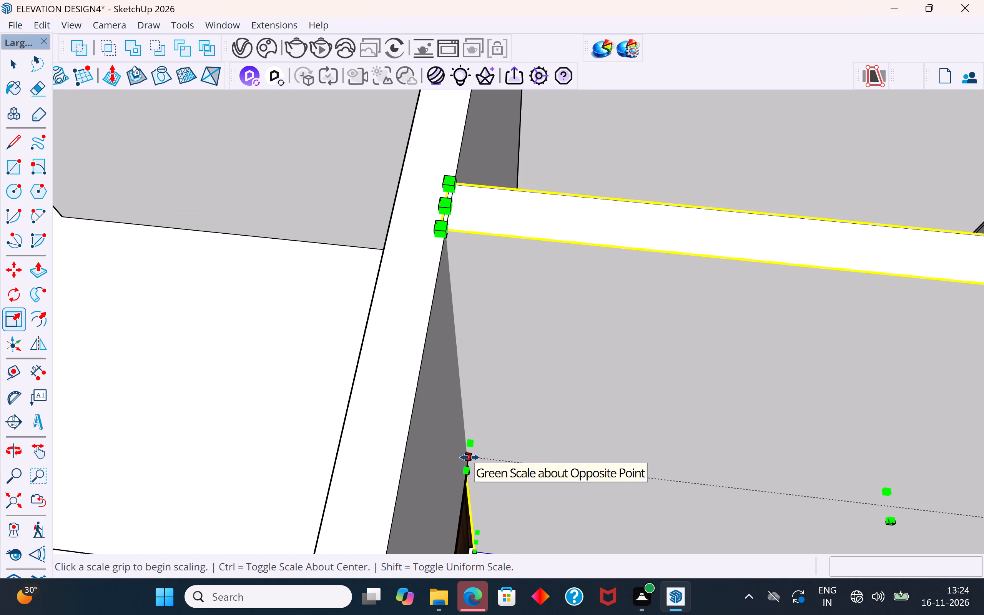
left_click(470, 457)
left_click(474, 457)
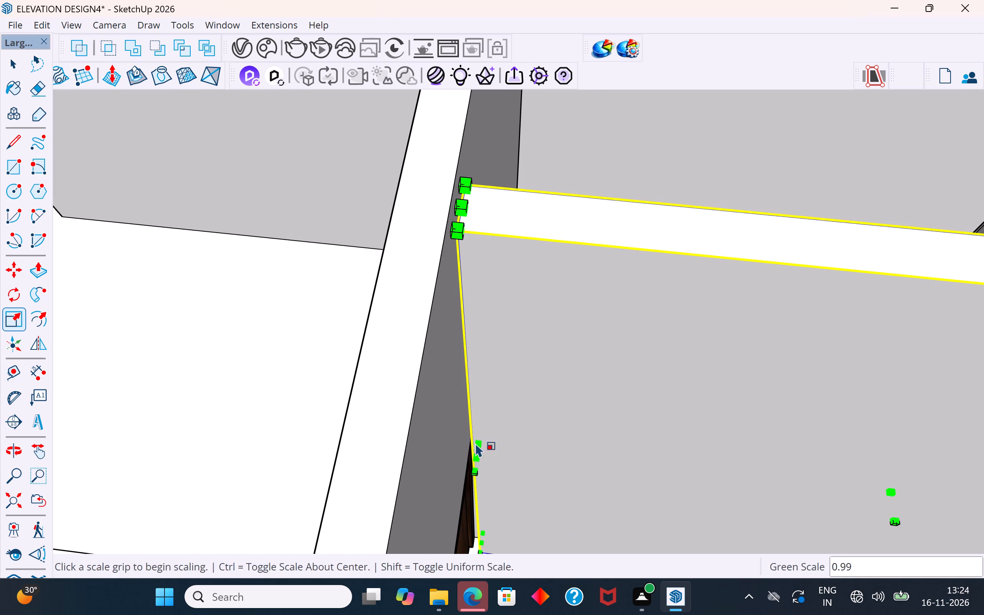
middle_click_drag(452, 356, 619, 369)
left_click(13, 63)
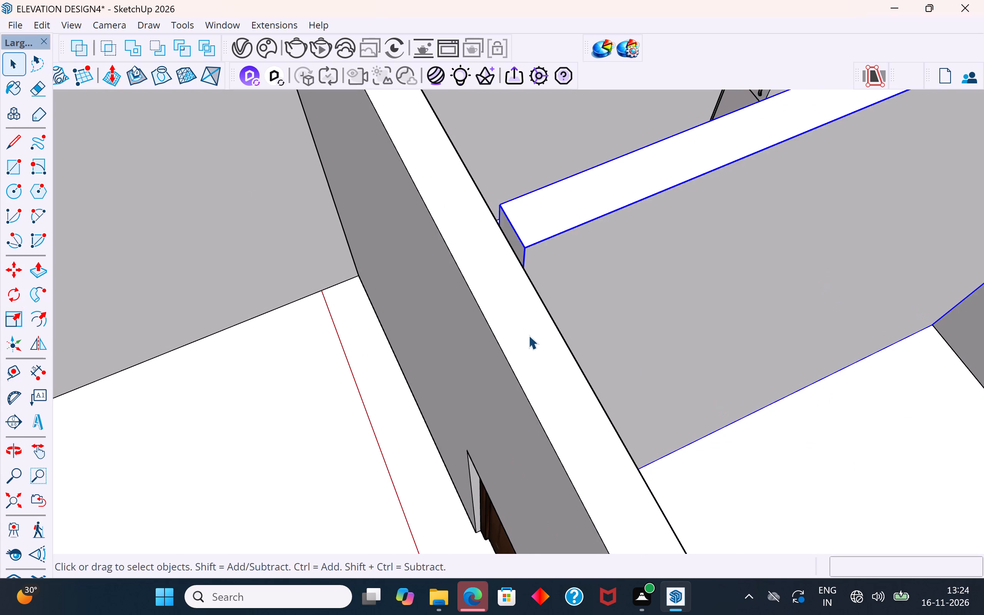
Push/pull the end face of the kitchen partition about 1" outward so it meets the cross wall flush, then exit the partition group.
scroll(538, 342, "down", 18)
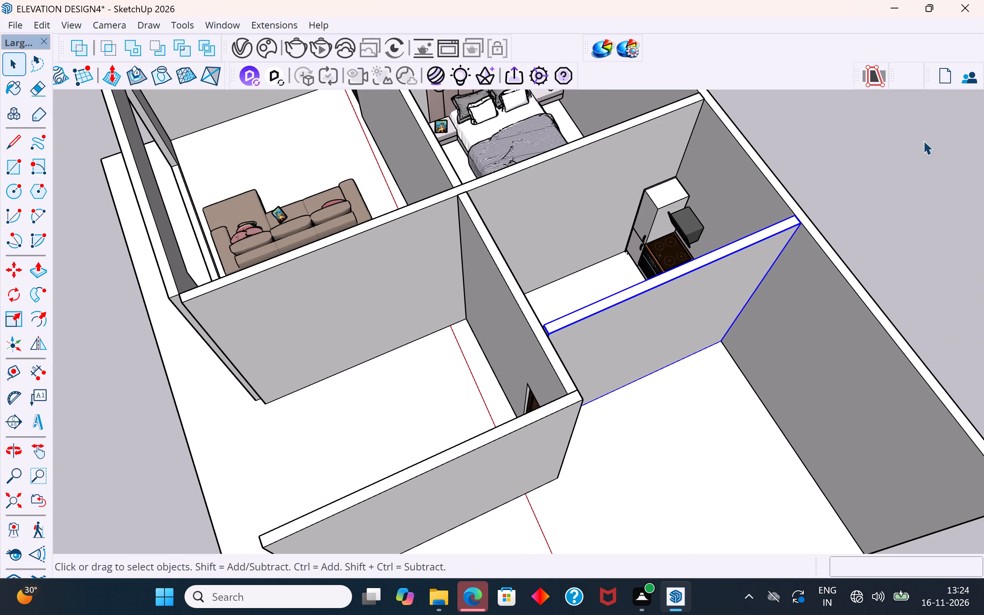
left_click(921, 141)
scroll(509, 366, "up", 10)
middle_click_drag(598, 294, 667, 176)
scroll(598, 178, "up", 3)
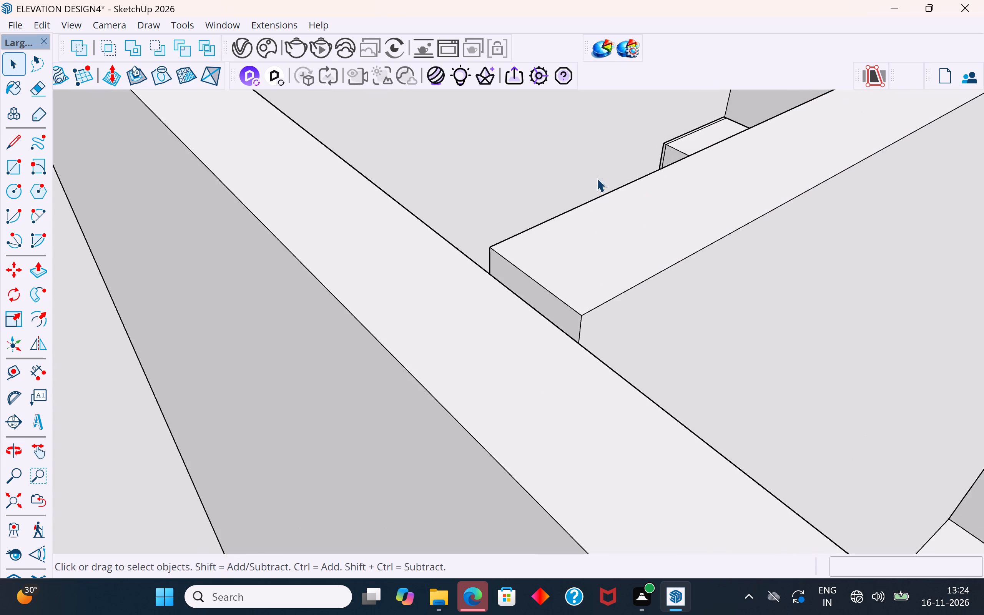
scroll(597, 178, "up", 4)
middle_click_drag(552, 323, 548, 278)
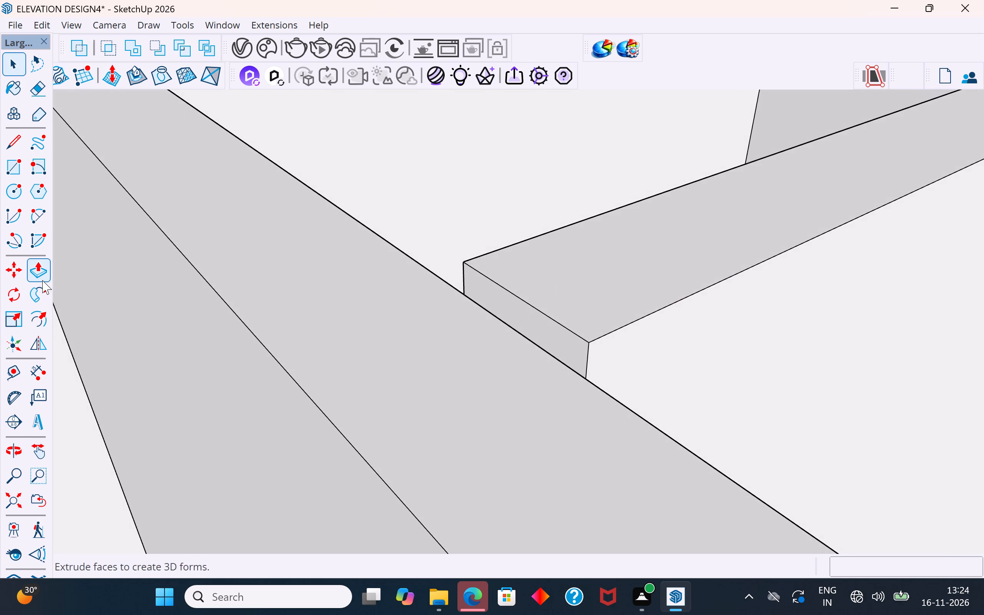
left_click(41, 276)
left_click(0, 54)
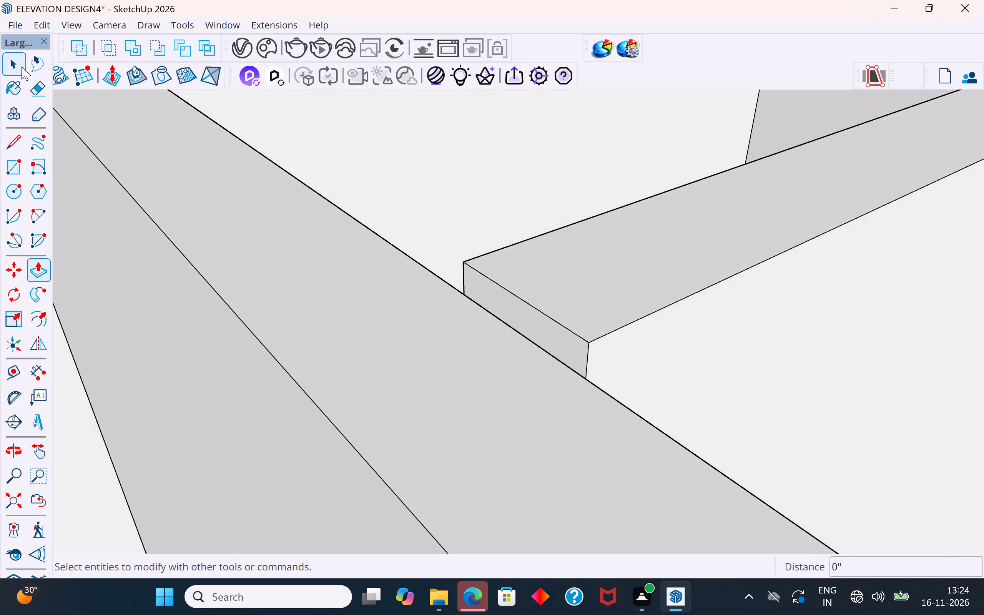
left_click(22, 66)
left_click(565, 331)
left_click(558, 339)
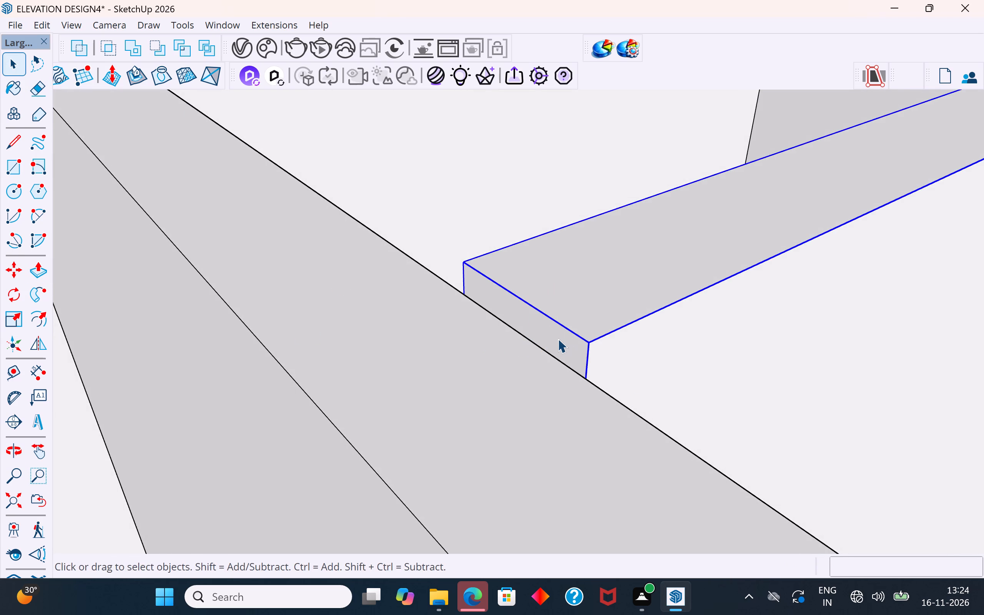
double_click(558, 339)
left_click(574, 346)
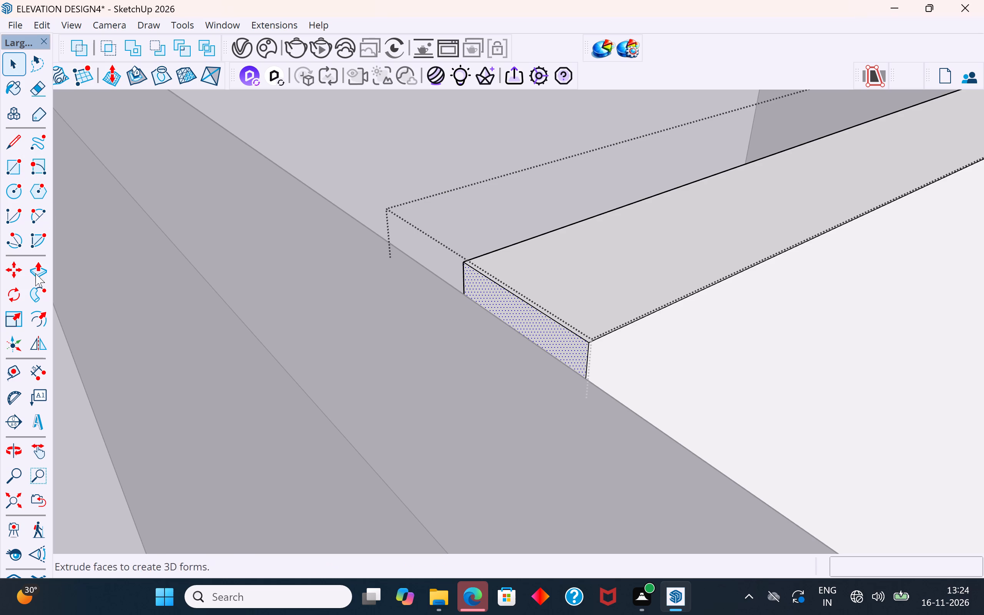
left_click(37, 271)
left_click(581, 339)
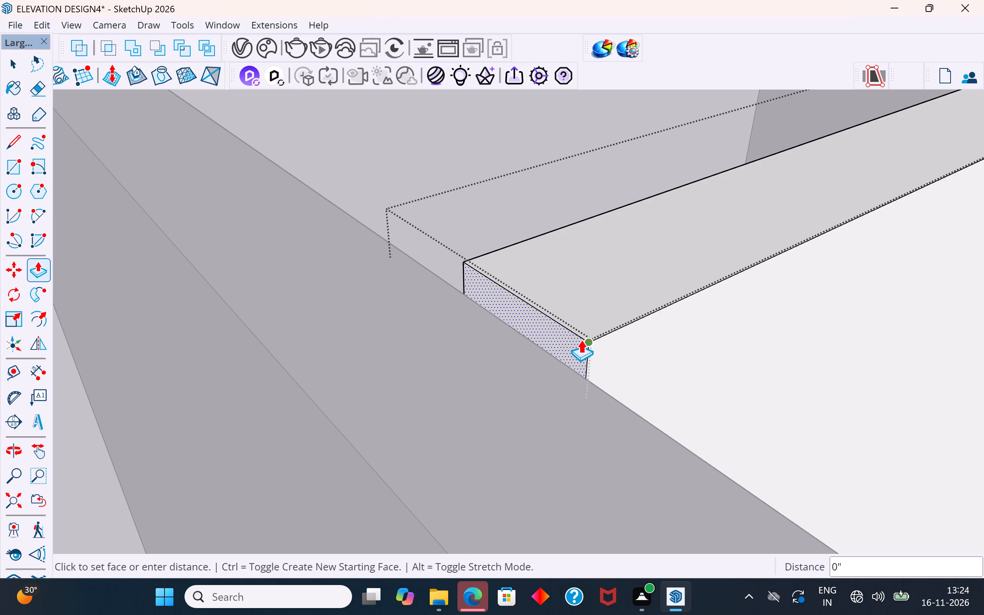
left_click(551, 356)
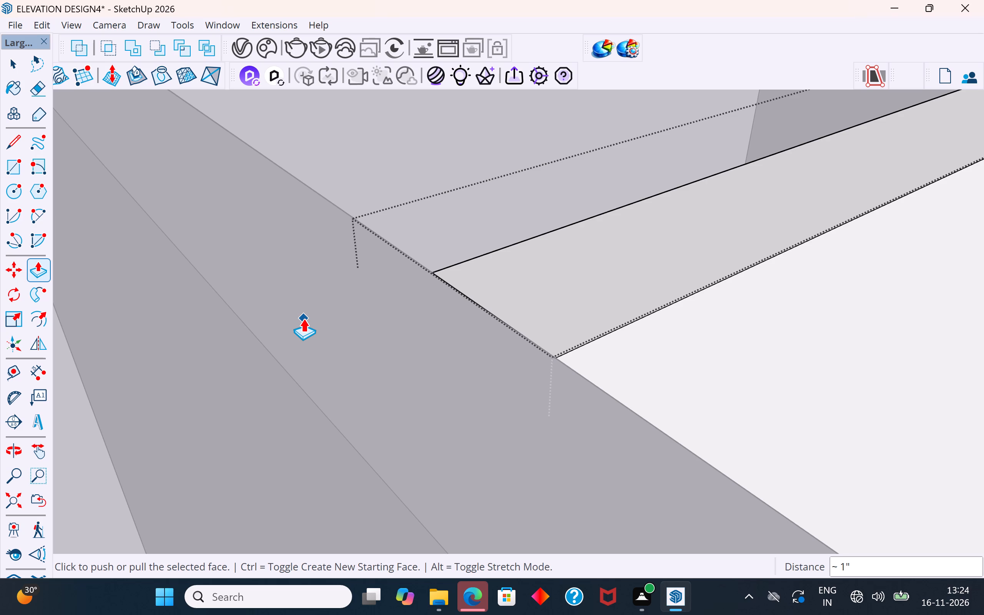
key("Escape")
key("Escape")
key("Escape")
key("Escape")
key("Escape")
key("Escape")
key("Escape")
key("Escape")
key("Escape")
key("Escape")
key("Escape")
key("Escape")
key("Escape")
key("Escape")
key("Escape")
key("Escape")
key("Escape")
key("Escape")
key("Escape")
key("Escape")
key("Escape")
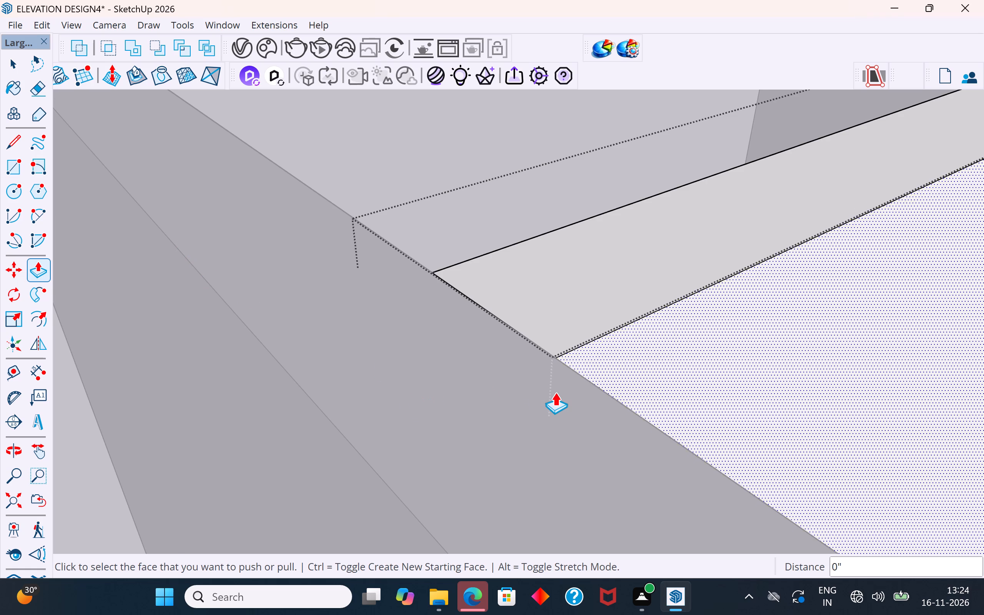
scroll(555, 392, "down", 5)
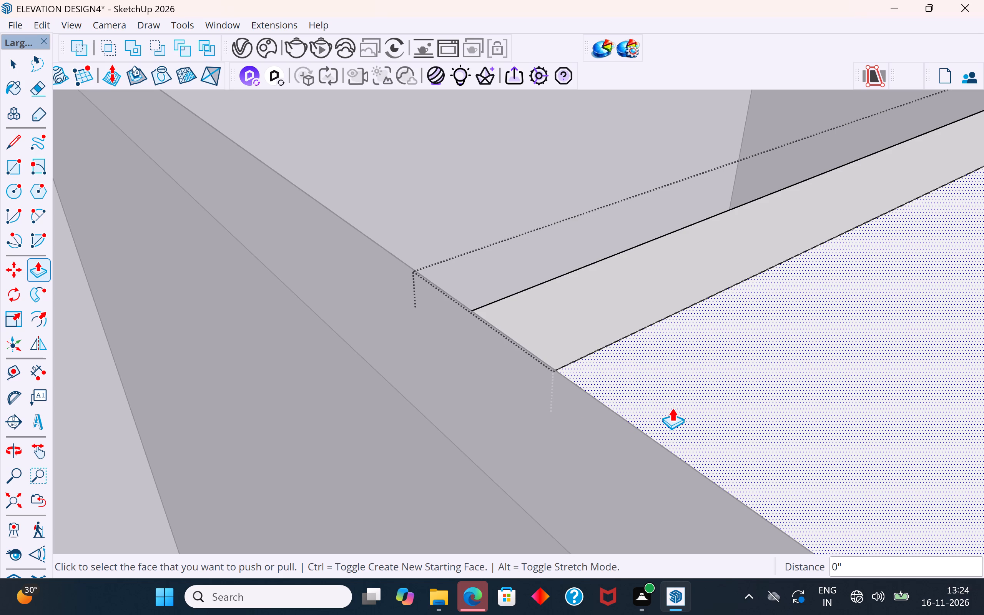
scroll(667, 392, "down", 10)
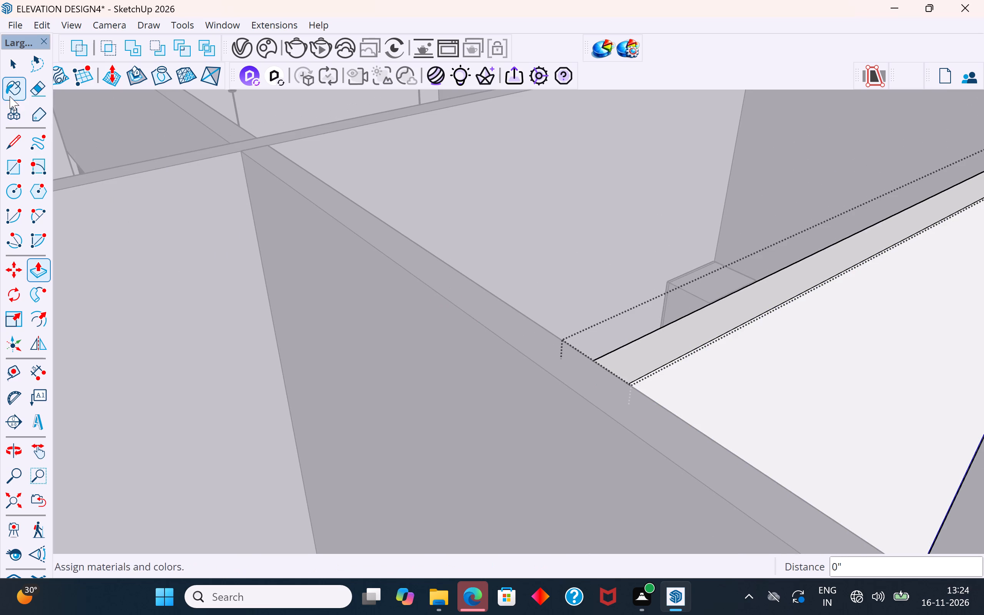
left_click(18, 67)
scroll(336, 340, "down", 11)
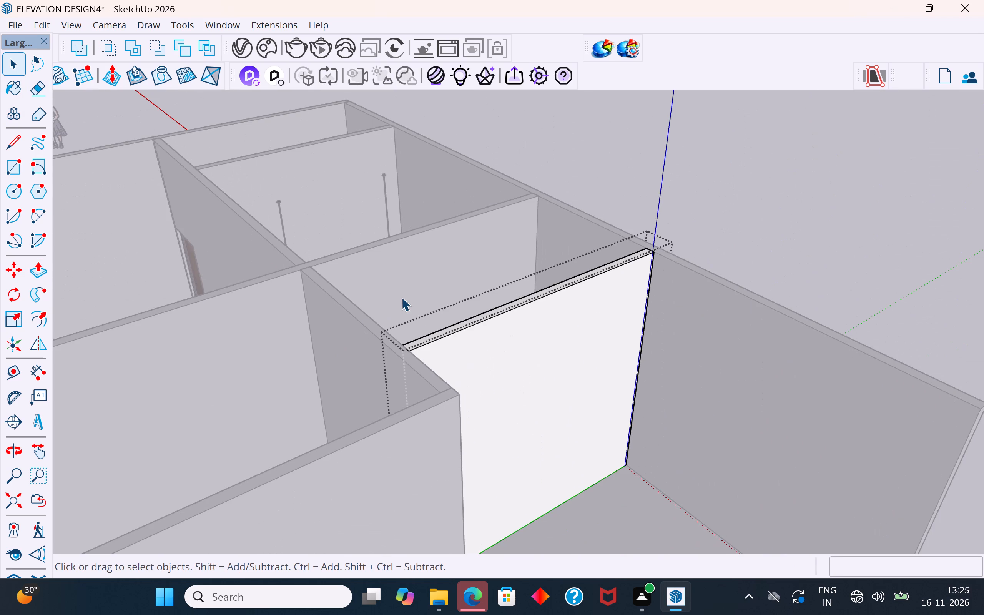
scroll(401, 297, "down", 4)
left_click(654, 235)
Examine the closed partition, the kitchen layout and the surrounding rooms from several angles.
middle_click_drag(612, 354, 551, 387)
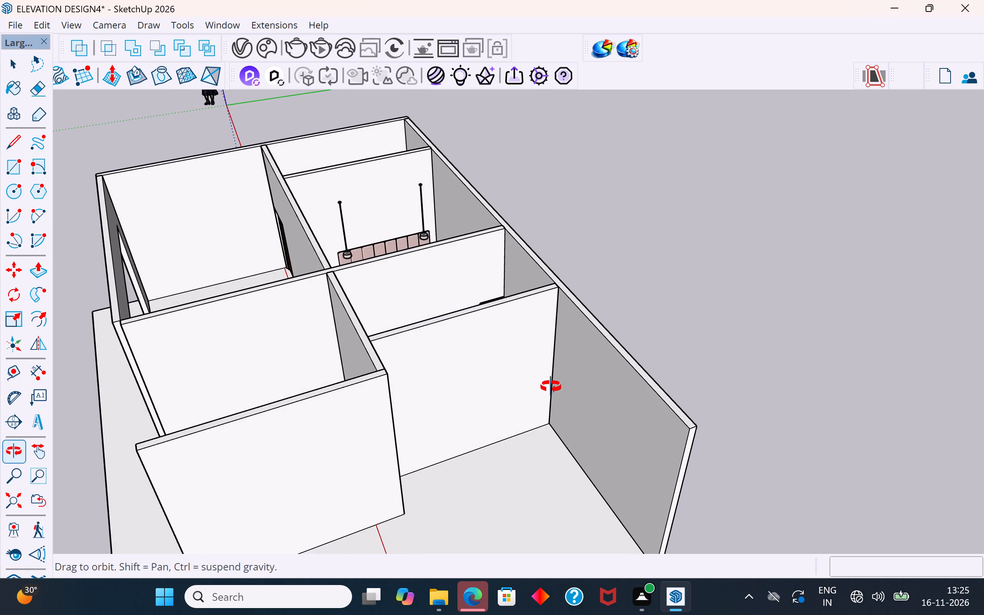
middle_click_drag(551, 387, 550, 397)
scroll(470, 323, "up", 3)
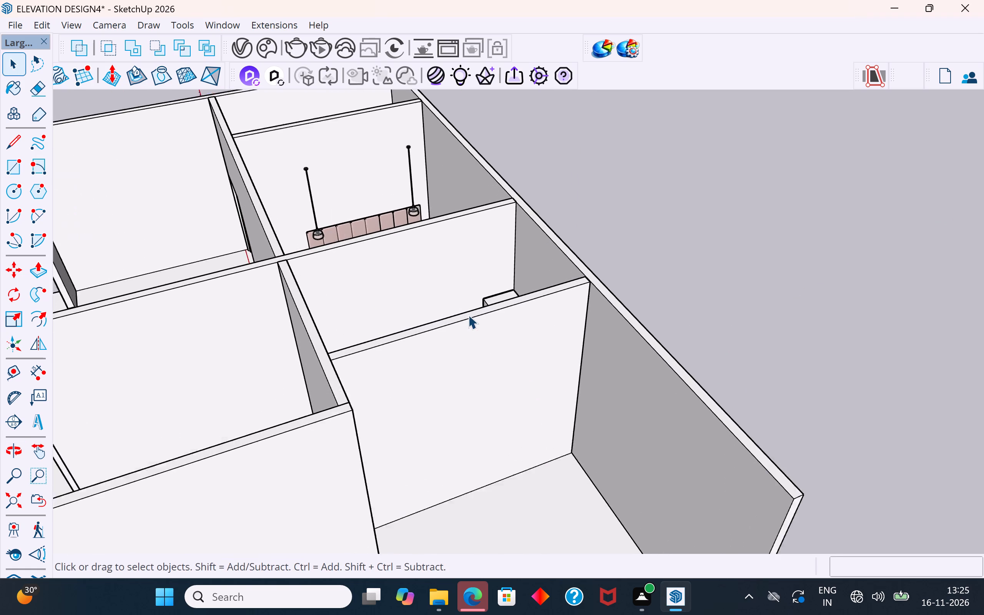
scroll(468, 315, "up", 1)
middle_click_drag(503, 332, 794, 443)
scroll(515, 331, "down", 3)
middle_click_drag(516, 351, 833, 320)
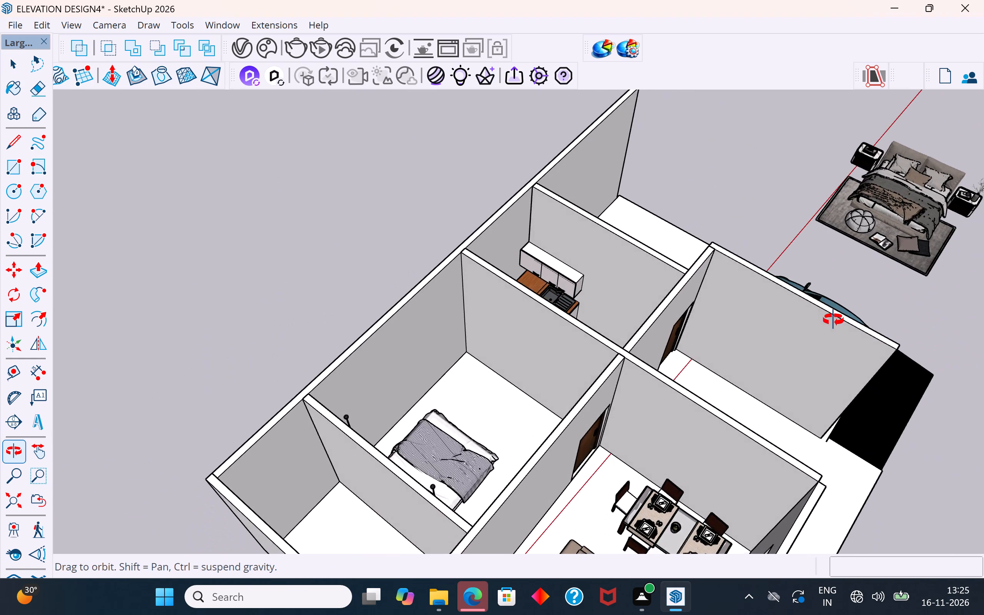
middle_click_drag(833, 320, 520, 319)
scroll(447, 338, "down", 1)
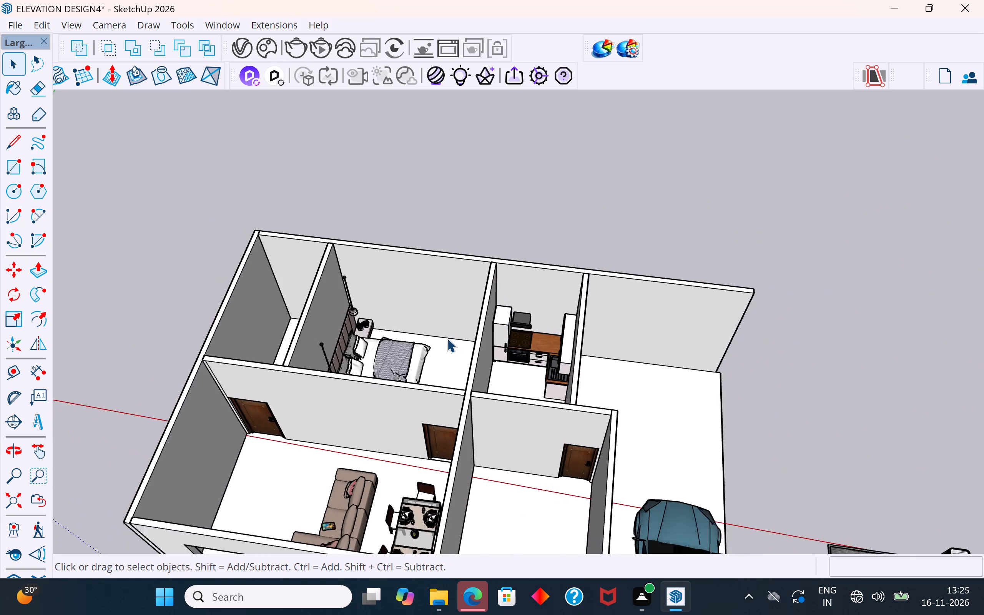
scroll(447, 338, "down", 3)
middle_click_drag(446, 338, 449, 386)
scroll(523, 419, "up", 2)
middle_click_drag(544, 410, 550, 395)
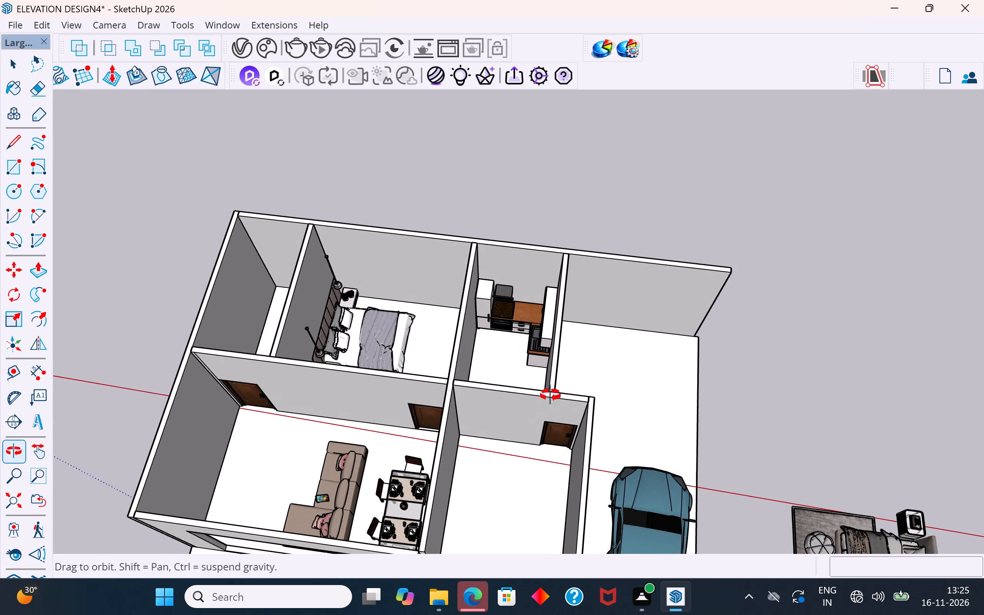
middle_click_drag(550, 395, 550, 339)
scroll(519, 440, "up", 2)
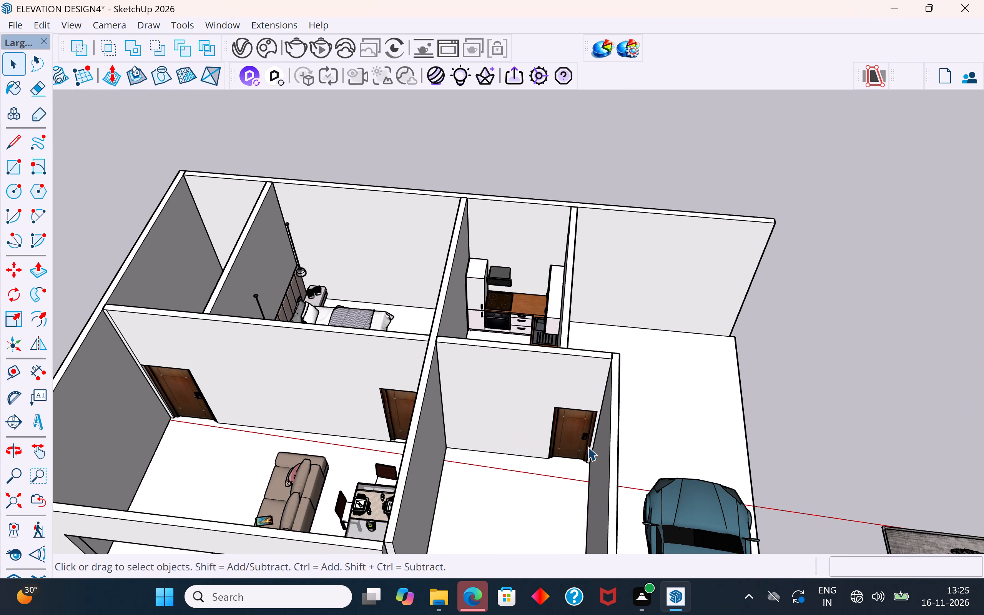
Place a vertical guide on the partition's car-bay side, 3" from its vertical edge beside the existing door.
middle_click_drag(630, 391, 290, 338)
middle_click_drag(513, 393, 395, 362)
scroll(495, 388, "up", 1)
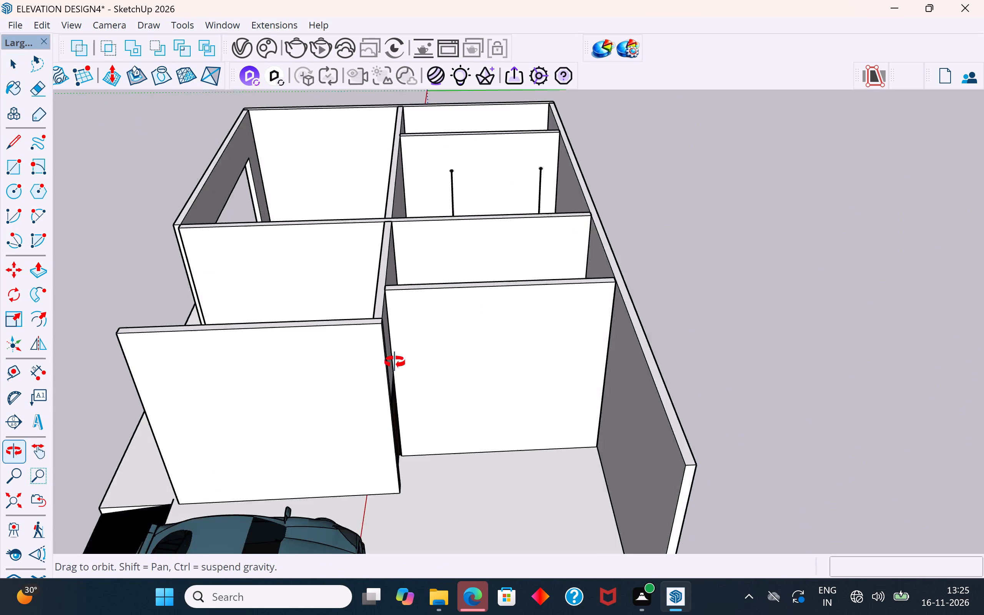
middle_click_drag(395, 362, 377, 357)
scroll(416, 405, "up", 3)
middle_click_drag(404, 405, 400, 265)
scroll(359, 416, "up", 4)
middle_click_drag(394, 388, 428, 389)
scroll(430, 419, "up", 2)
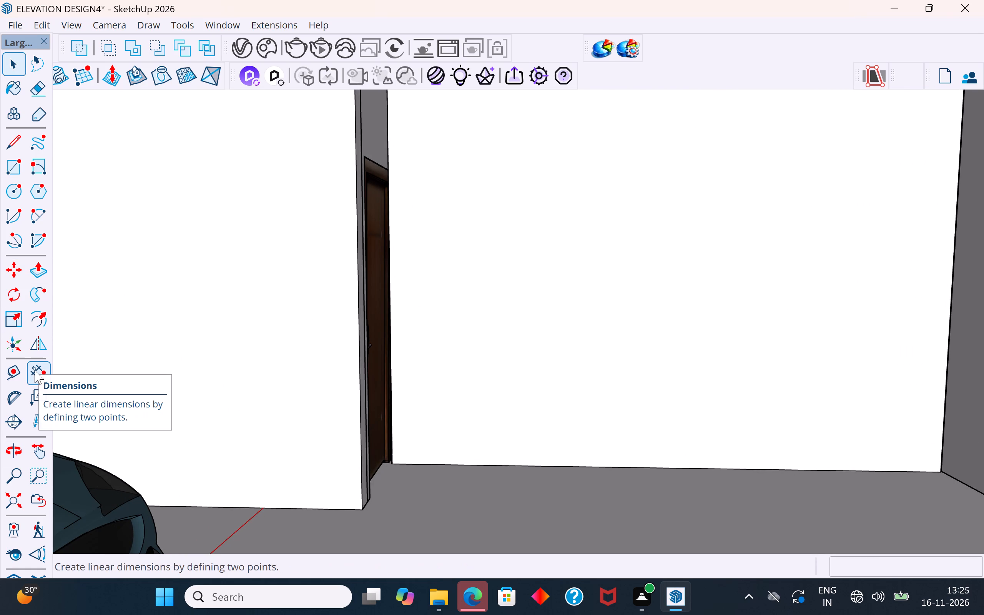
left_click(14, 366)
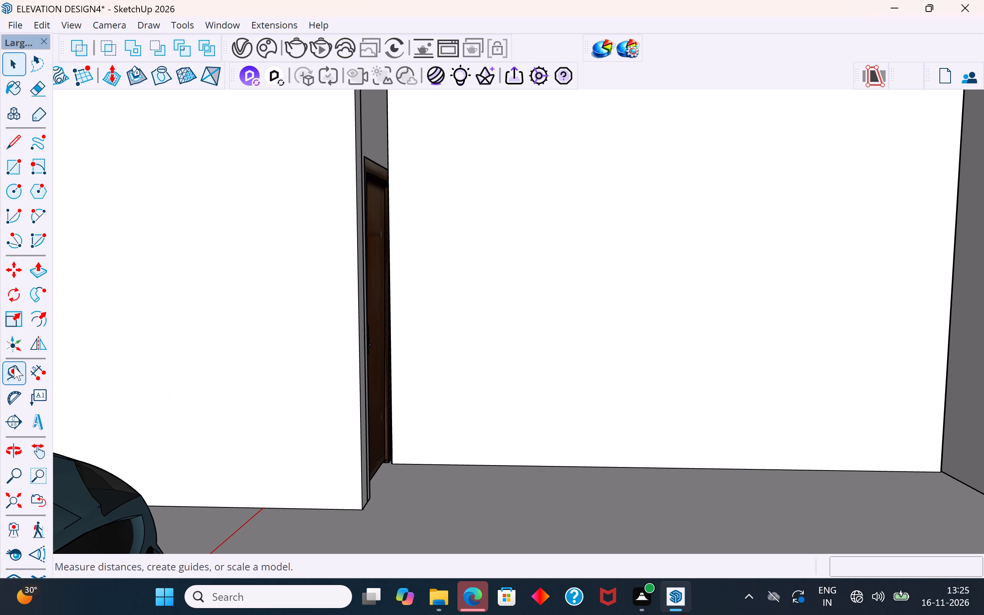
scroll(394, 337, "up", 2)
left_click(391, 331)
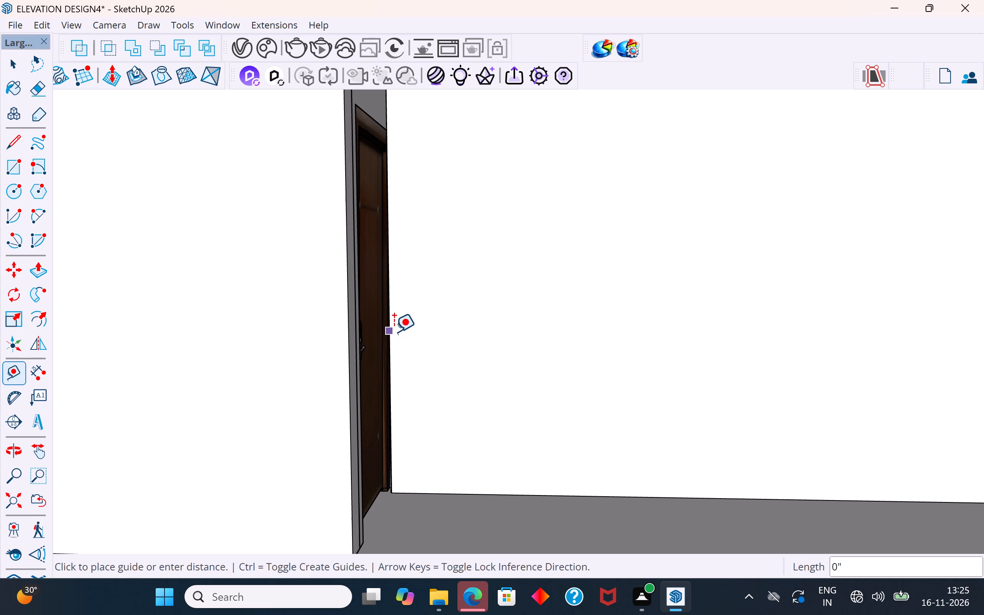
scroll(398, 334, "up", 4)
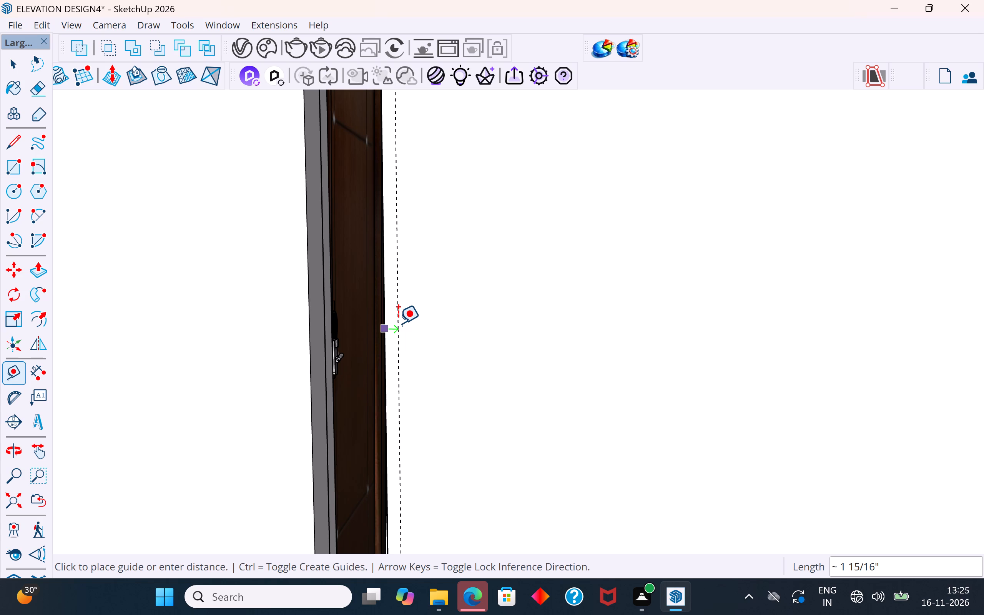
type("3\"")
key("Return")
key("Return")
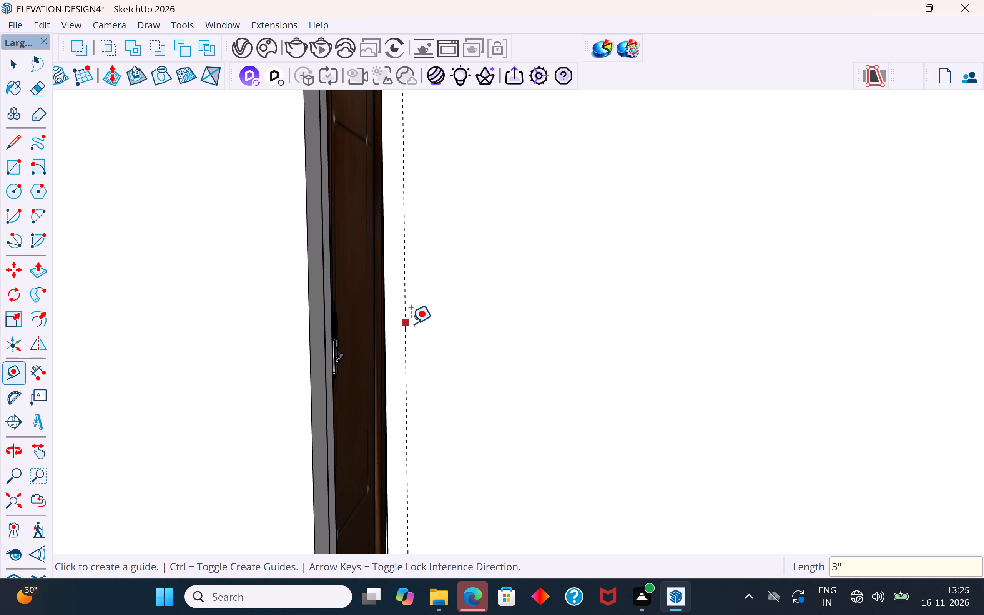
Place a second vertical guide on the partition, offset 3'3" from the first guide away from the door.
left_click(407, 323)
type("3'")
type("3\"")
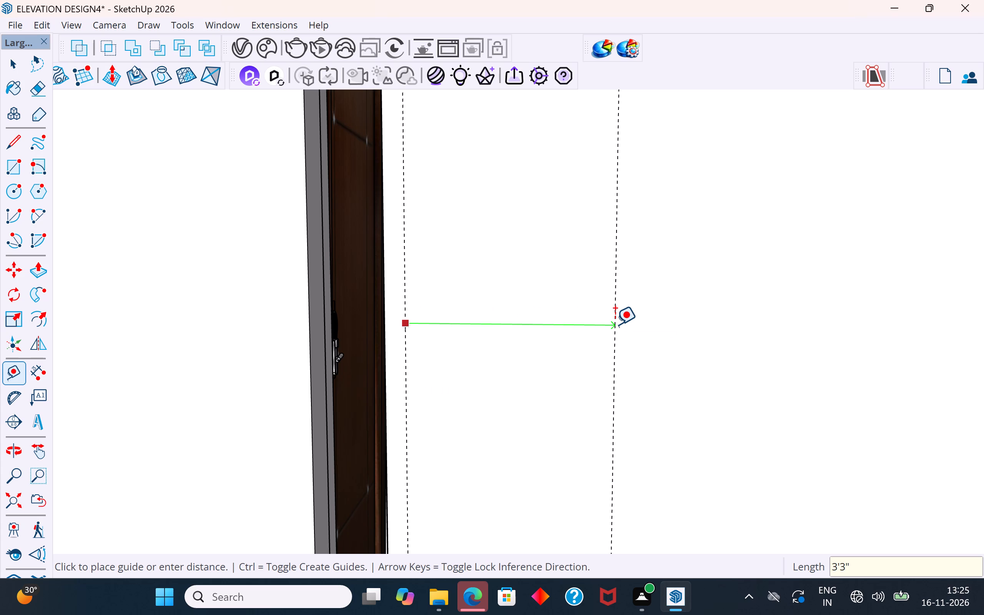
key("Return")
left_click(11, 66)
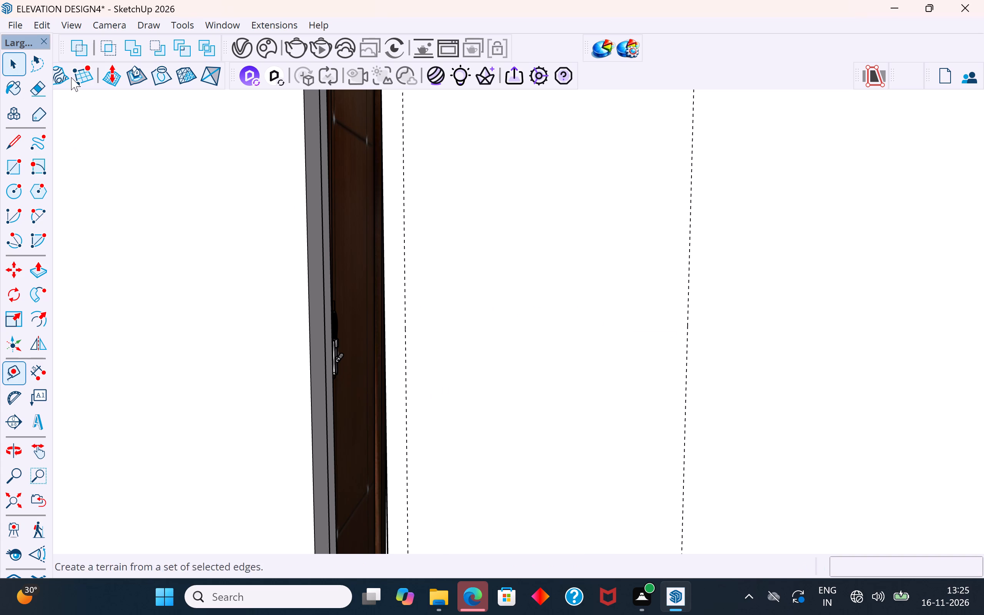
Place a horizontal guide on the partition 6'6" above its bottom edge.
scroll(427, 315, "down", 11)
middle_click_drag(487, 348, 457, 406)
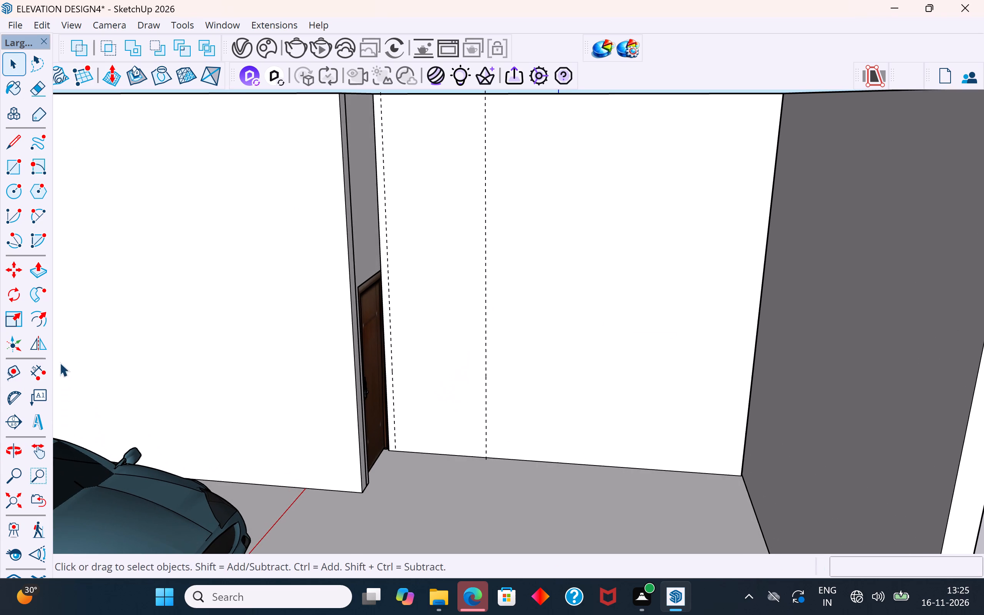
left_click(15, 377)
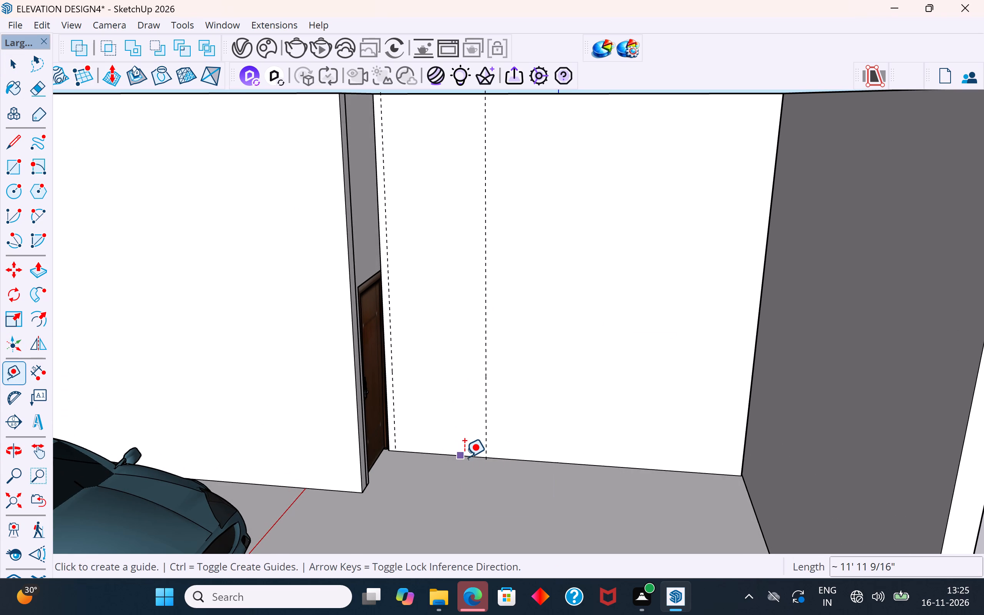
scroll(470, 457, "up", 5)
left_click(479, 454)
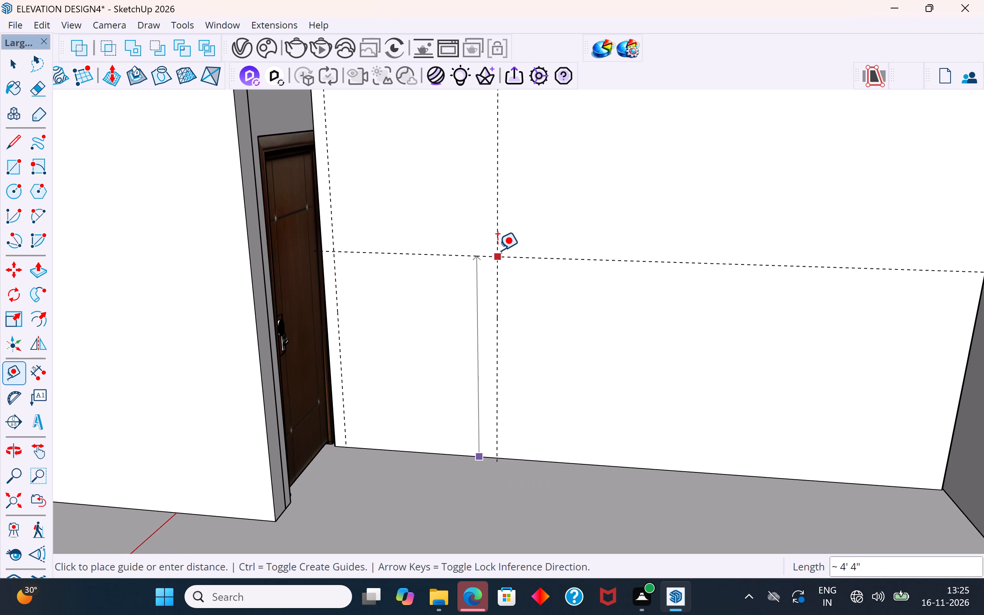
type("6'6\"")
key("Return")
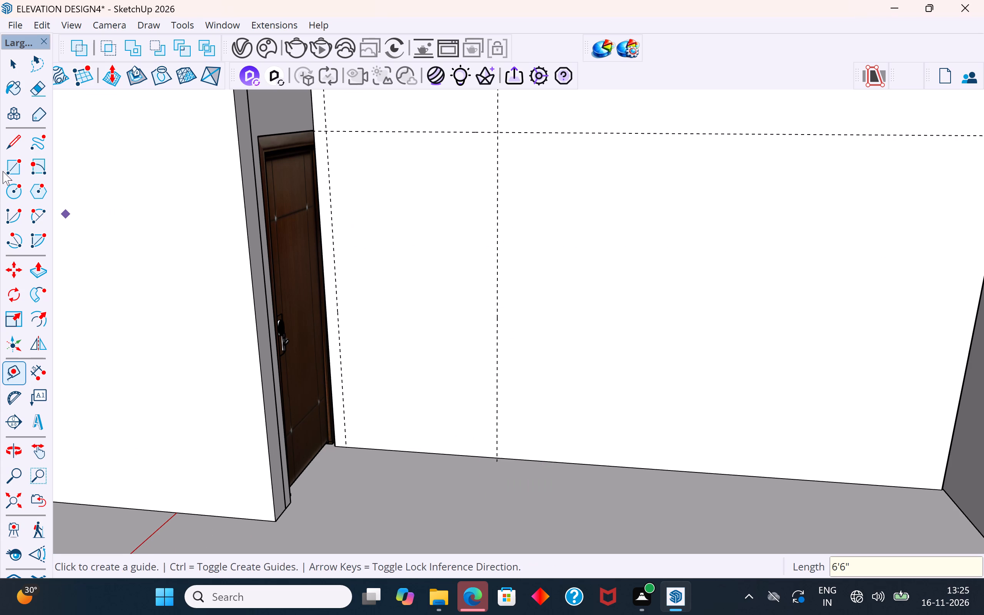
left_click(23, 67)
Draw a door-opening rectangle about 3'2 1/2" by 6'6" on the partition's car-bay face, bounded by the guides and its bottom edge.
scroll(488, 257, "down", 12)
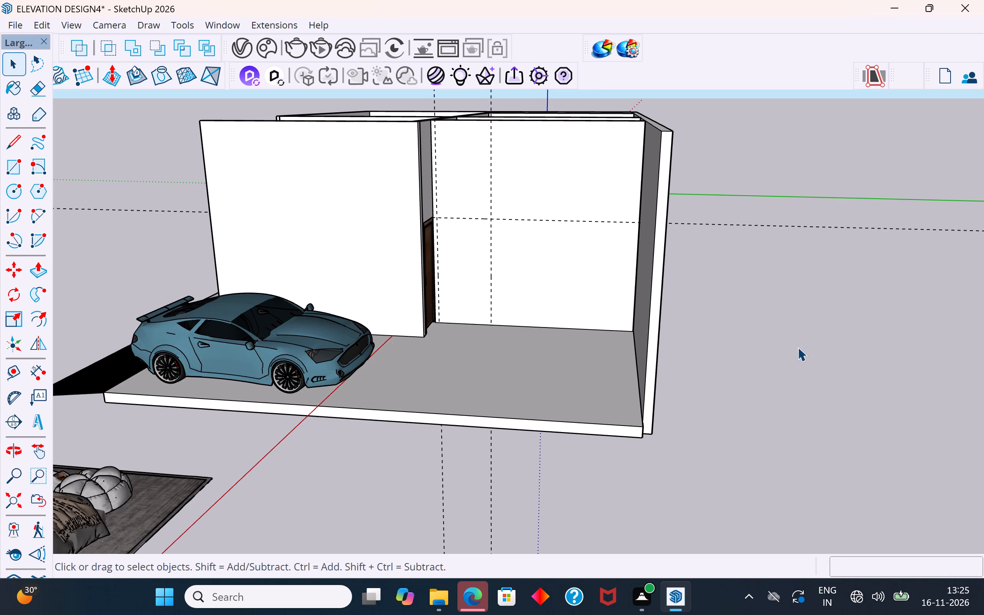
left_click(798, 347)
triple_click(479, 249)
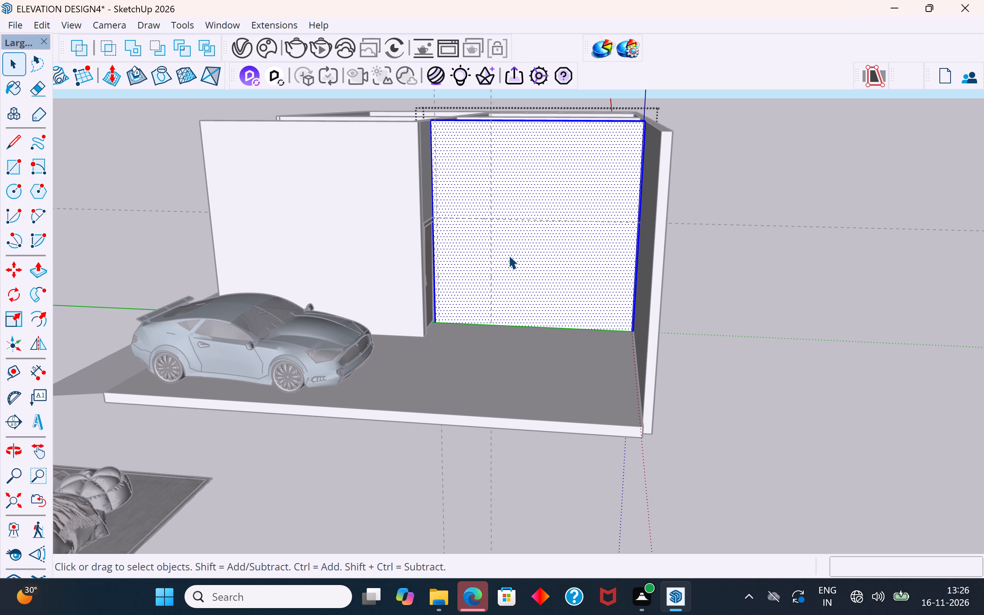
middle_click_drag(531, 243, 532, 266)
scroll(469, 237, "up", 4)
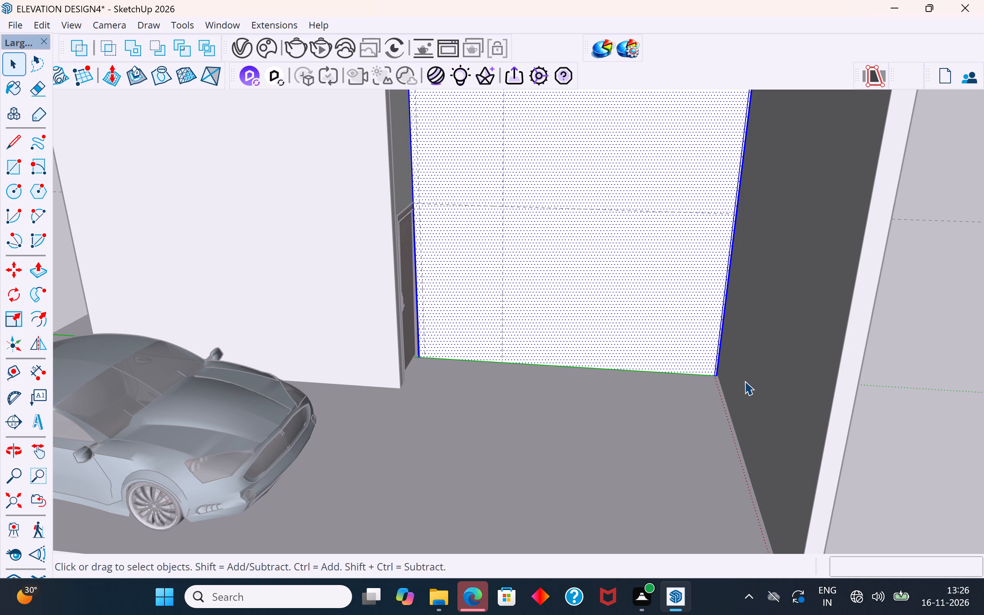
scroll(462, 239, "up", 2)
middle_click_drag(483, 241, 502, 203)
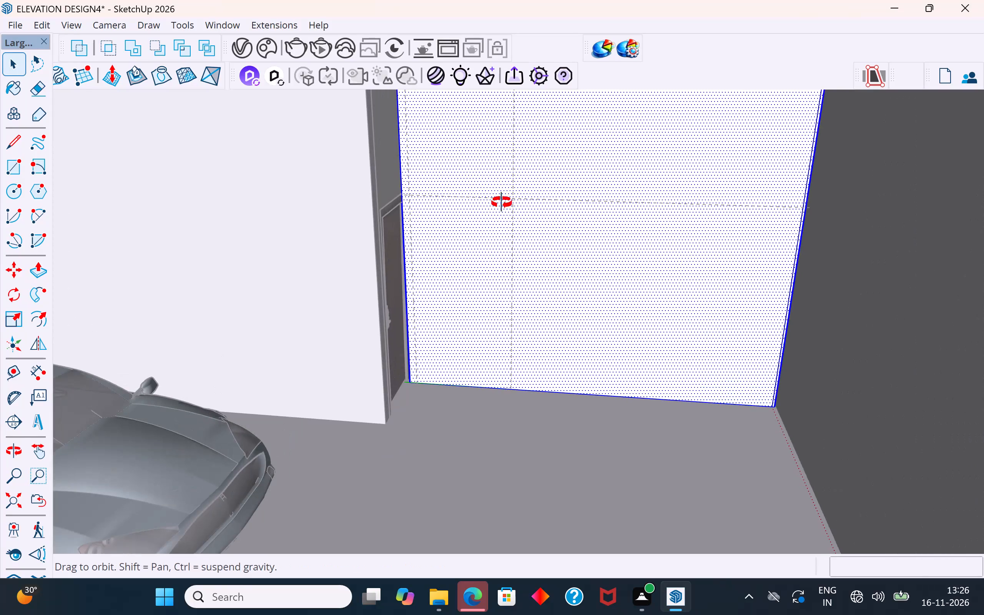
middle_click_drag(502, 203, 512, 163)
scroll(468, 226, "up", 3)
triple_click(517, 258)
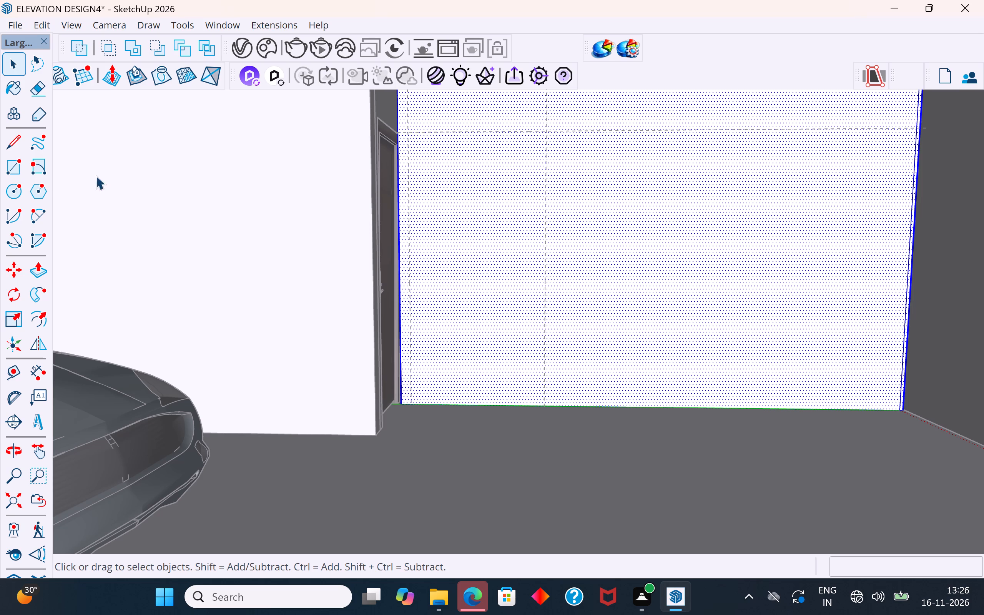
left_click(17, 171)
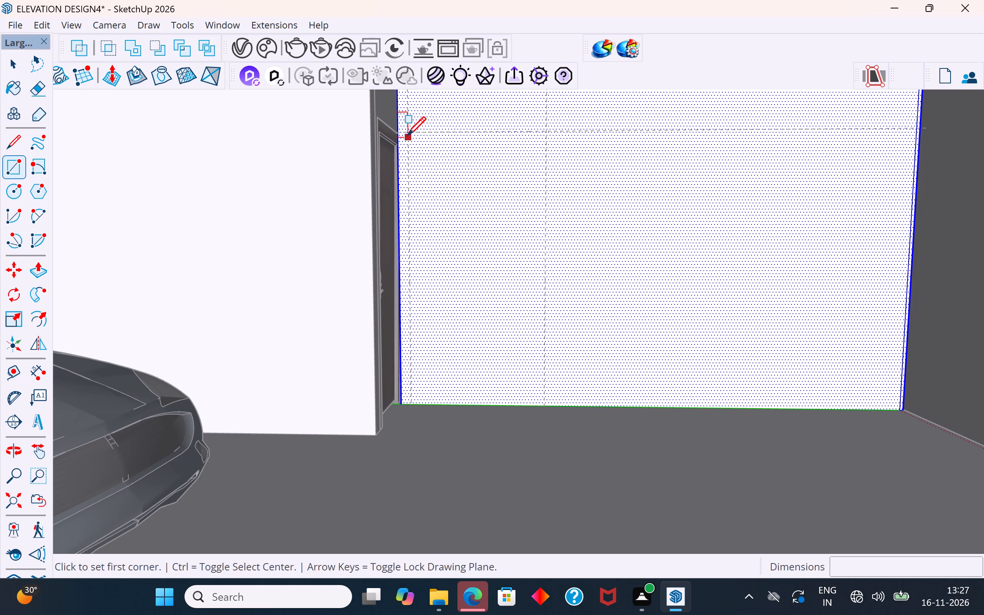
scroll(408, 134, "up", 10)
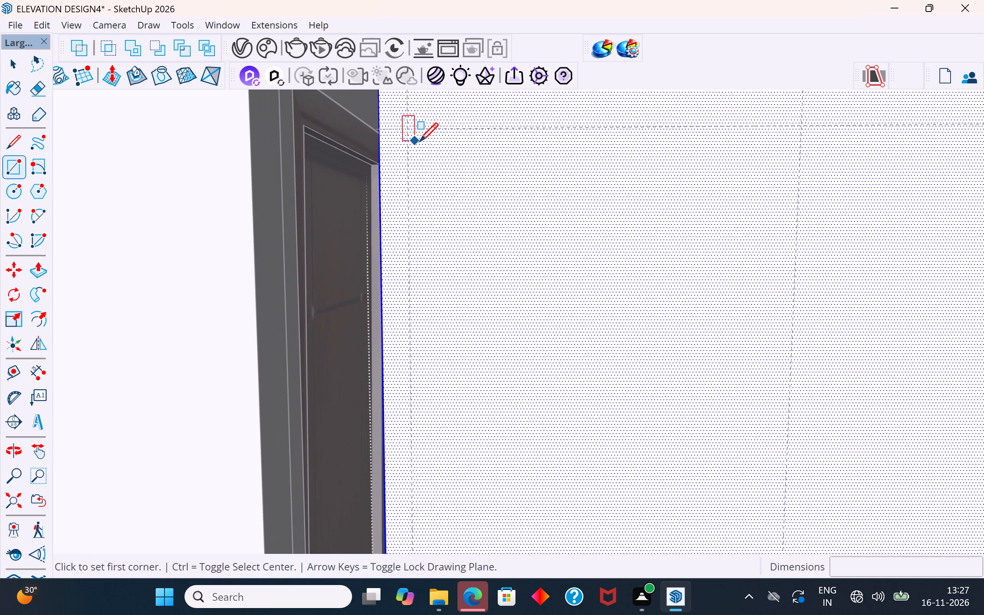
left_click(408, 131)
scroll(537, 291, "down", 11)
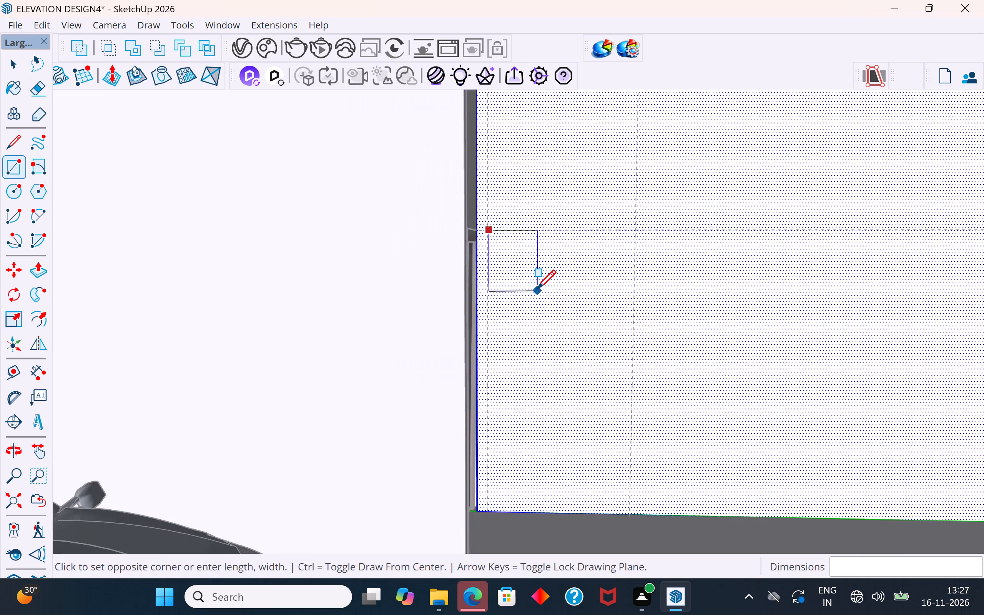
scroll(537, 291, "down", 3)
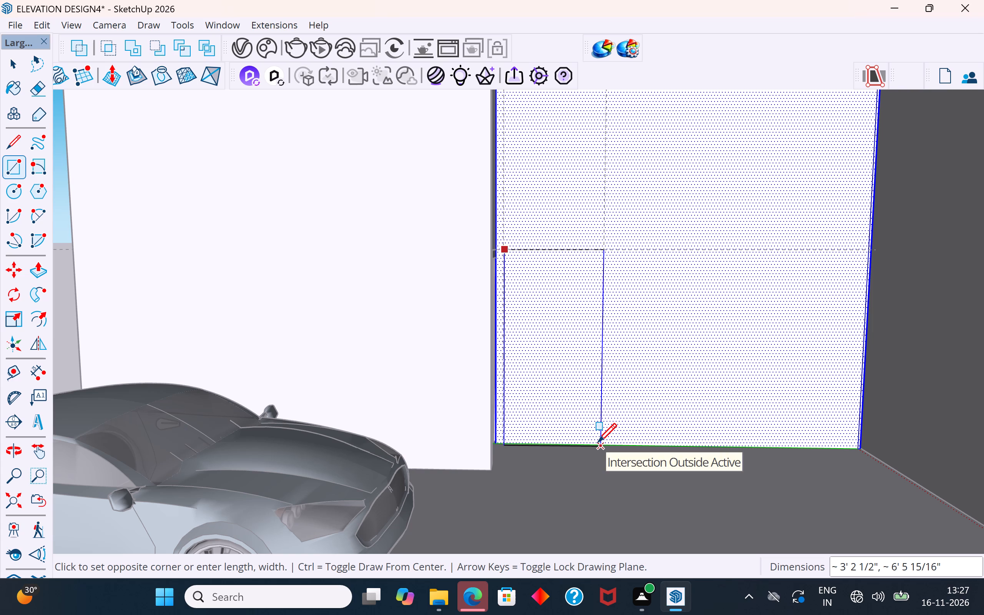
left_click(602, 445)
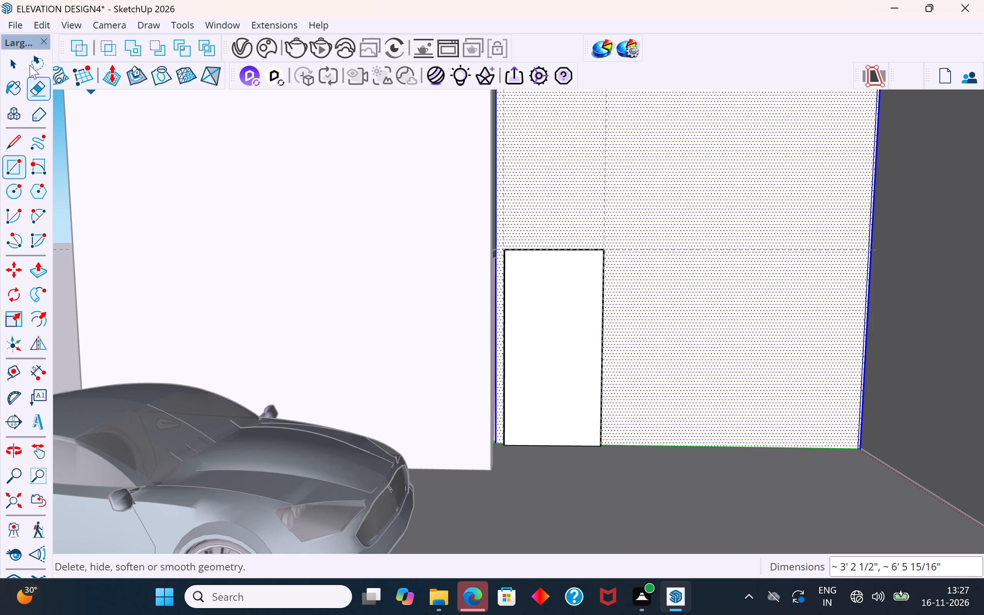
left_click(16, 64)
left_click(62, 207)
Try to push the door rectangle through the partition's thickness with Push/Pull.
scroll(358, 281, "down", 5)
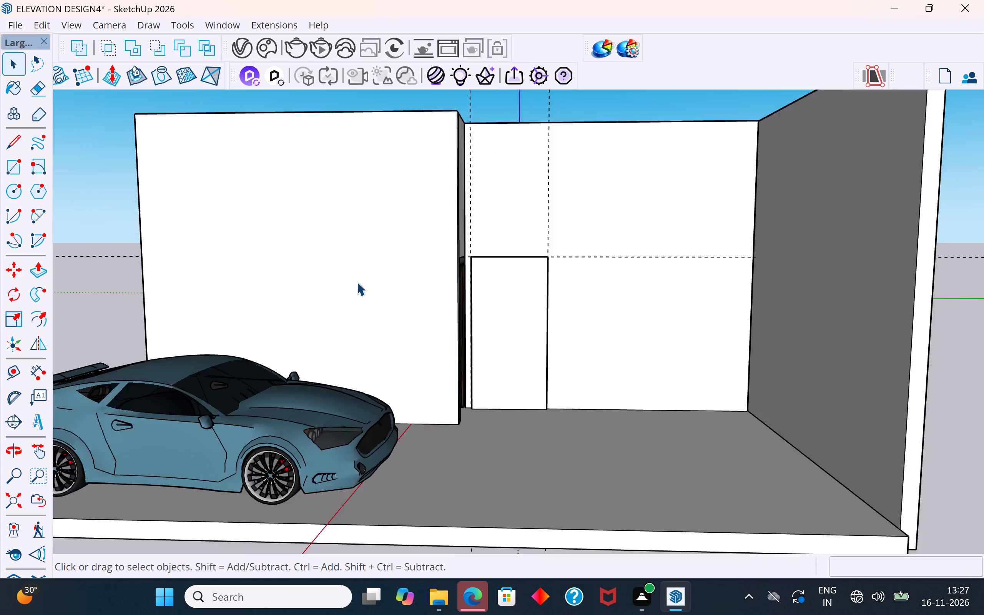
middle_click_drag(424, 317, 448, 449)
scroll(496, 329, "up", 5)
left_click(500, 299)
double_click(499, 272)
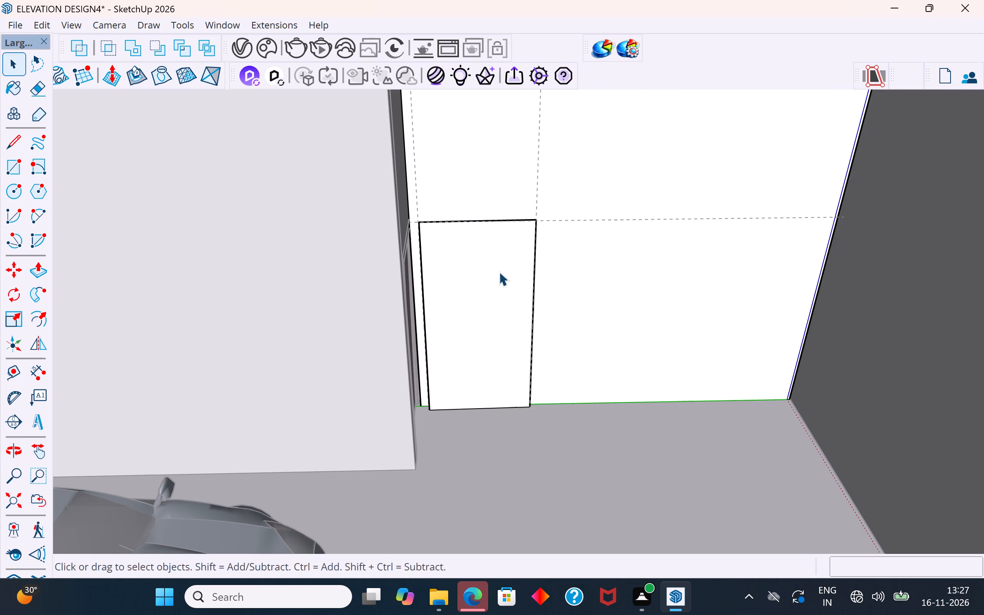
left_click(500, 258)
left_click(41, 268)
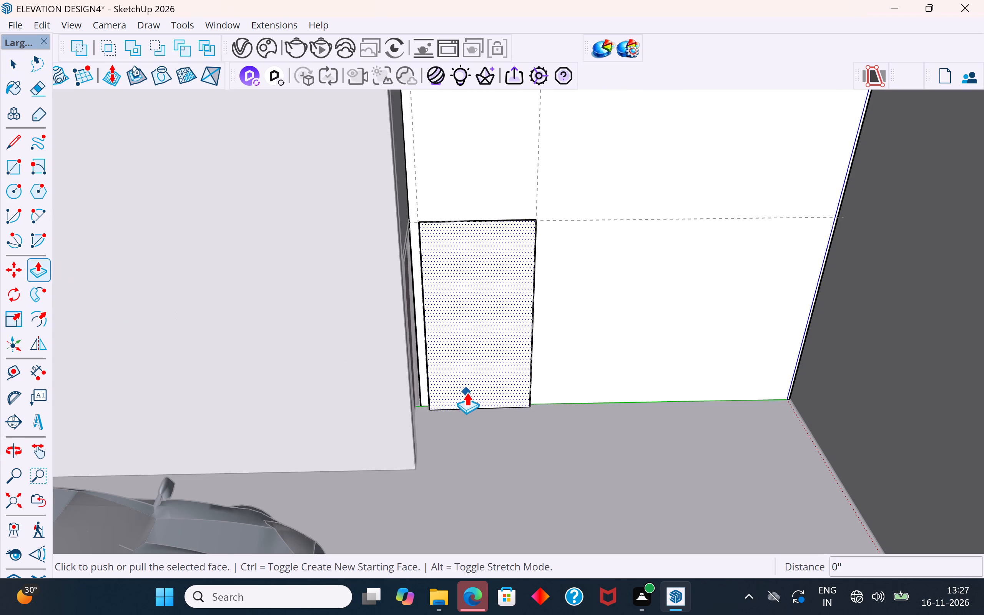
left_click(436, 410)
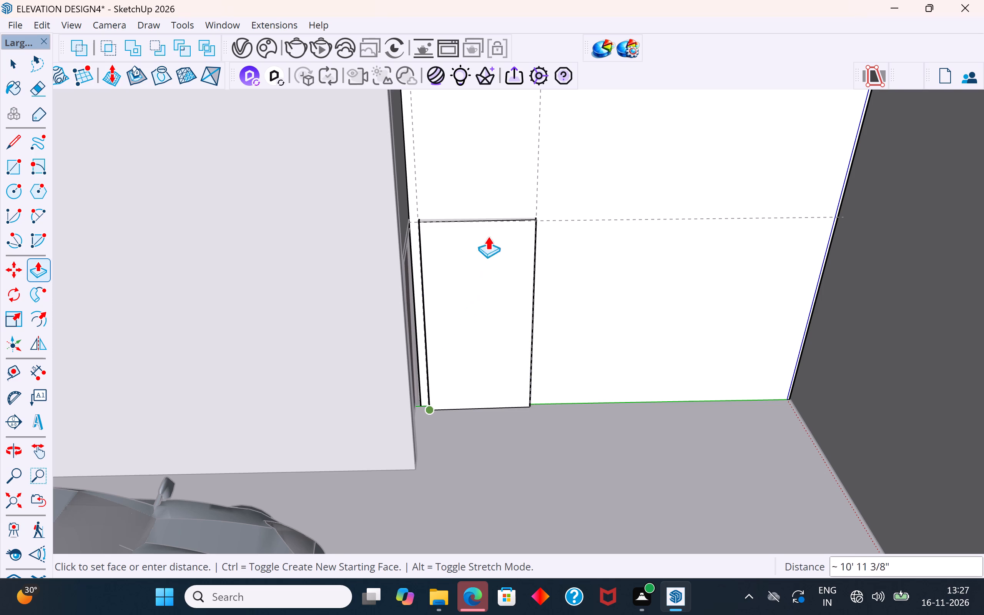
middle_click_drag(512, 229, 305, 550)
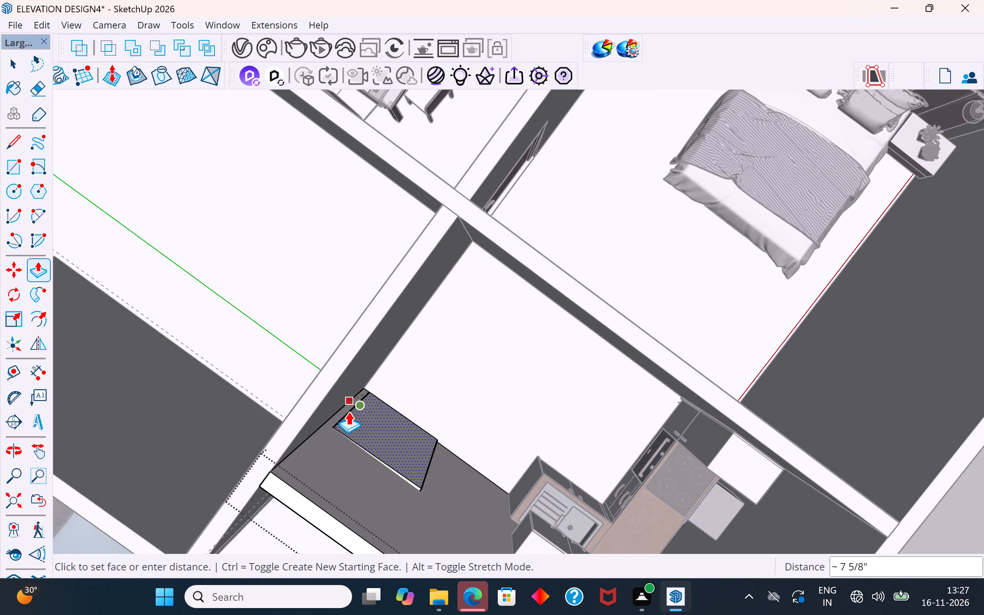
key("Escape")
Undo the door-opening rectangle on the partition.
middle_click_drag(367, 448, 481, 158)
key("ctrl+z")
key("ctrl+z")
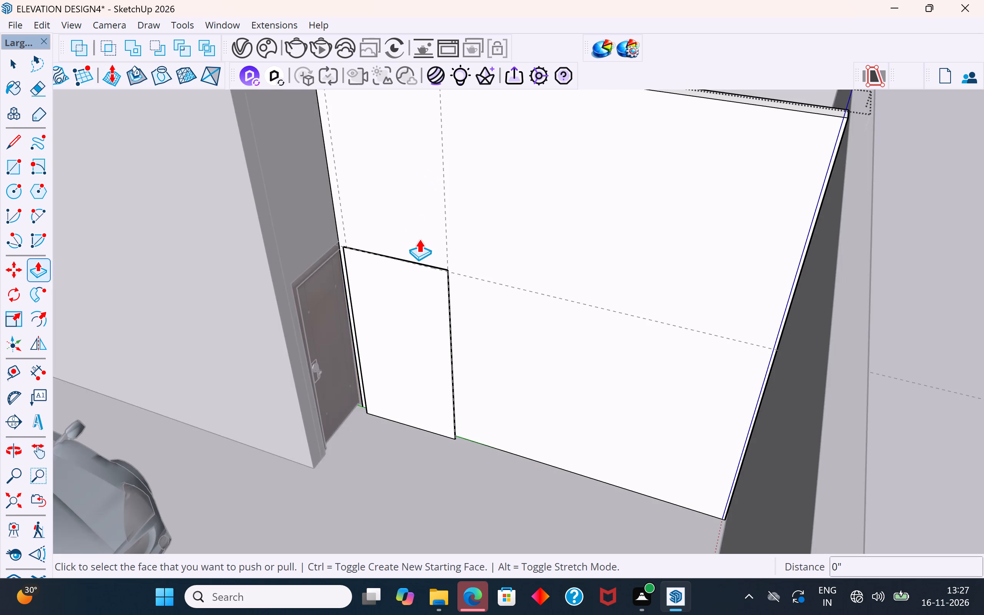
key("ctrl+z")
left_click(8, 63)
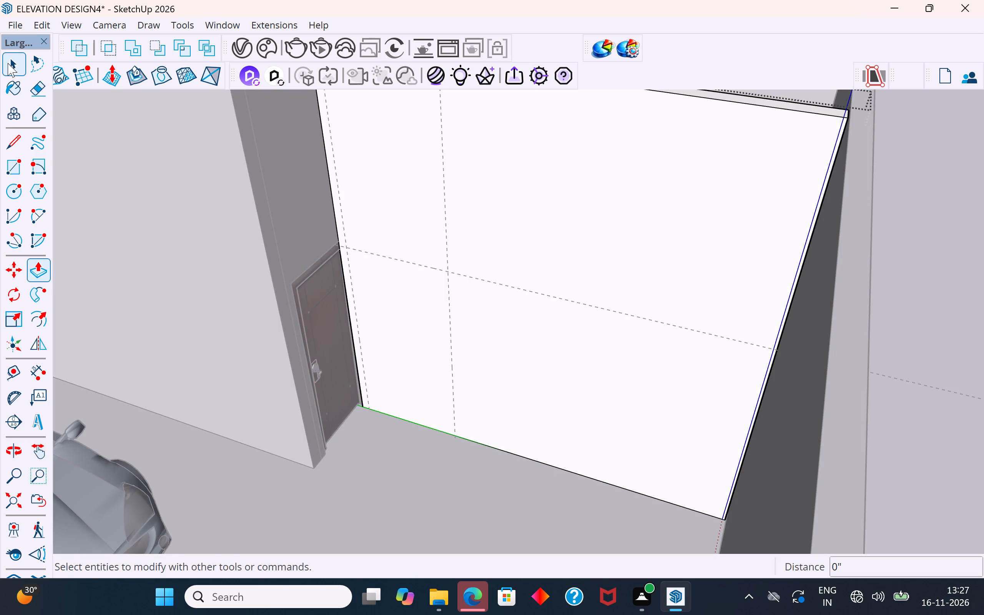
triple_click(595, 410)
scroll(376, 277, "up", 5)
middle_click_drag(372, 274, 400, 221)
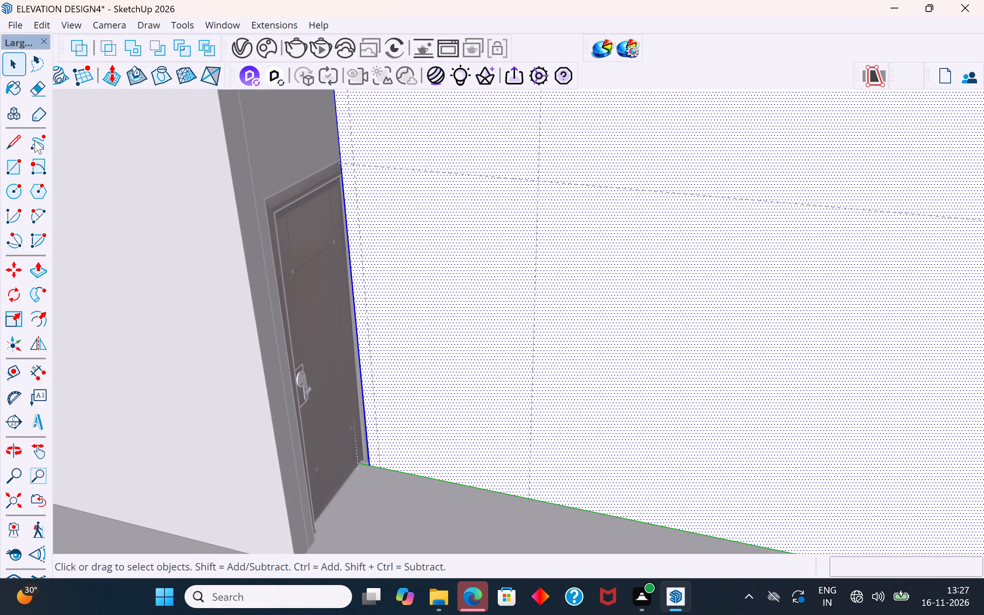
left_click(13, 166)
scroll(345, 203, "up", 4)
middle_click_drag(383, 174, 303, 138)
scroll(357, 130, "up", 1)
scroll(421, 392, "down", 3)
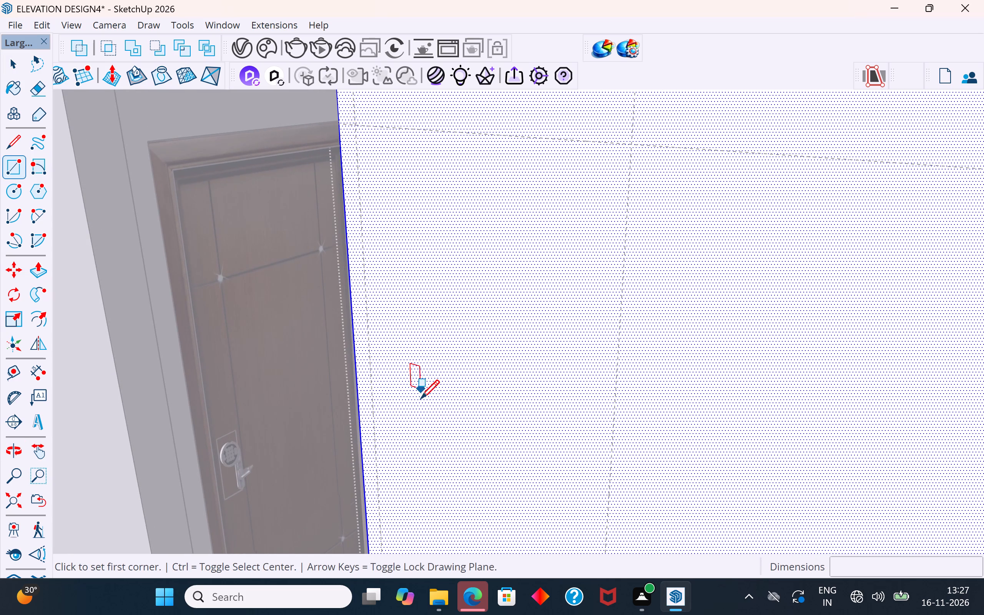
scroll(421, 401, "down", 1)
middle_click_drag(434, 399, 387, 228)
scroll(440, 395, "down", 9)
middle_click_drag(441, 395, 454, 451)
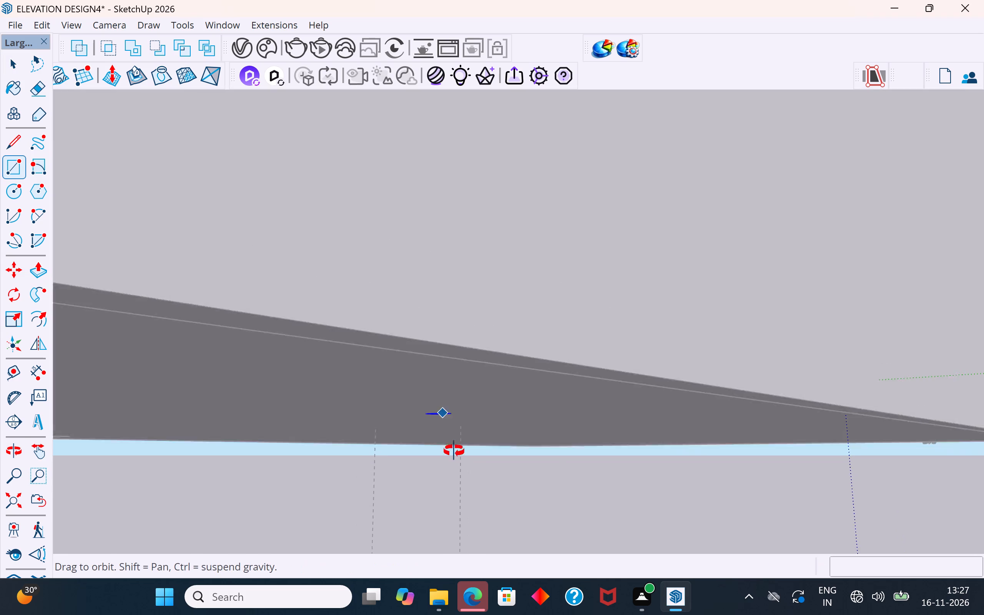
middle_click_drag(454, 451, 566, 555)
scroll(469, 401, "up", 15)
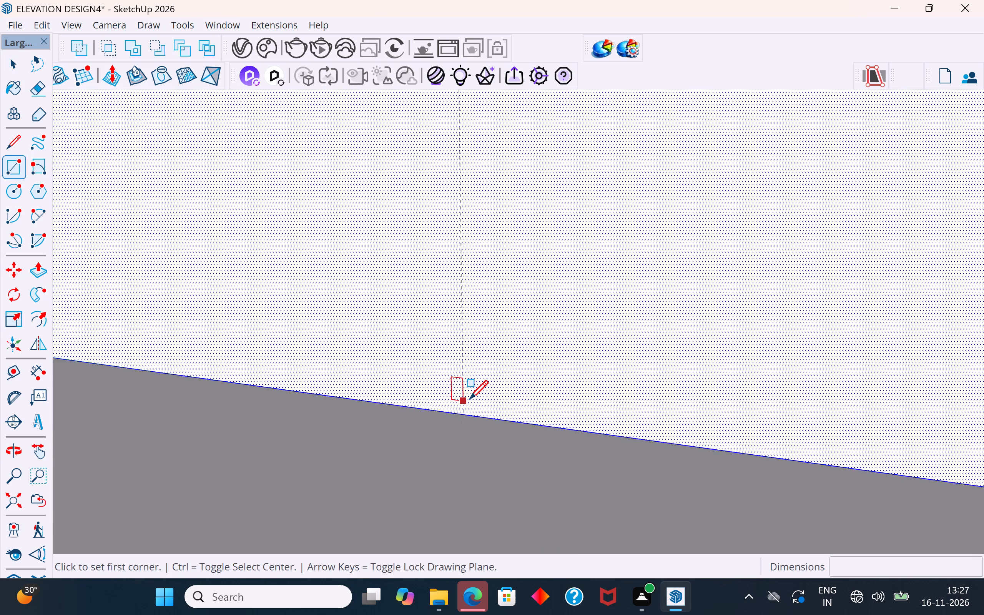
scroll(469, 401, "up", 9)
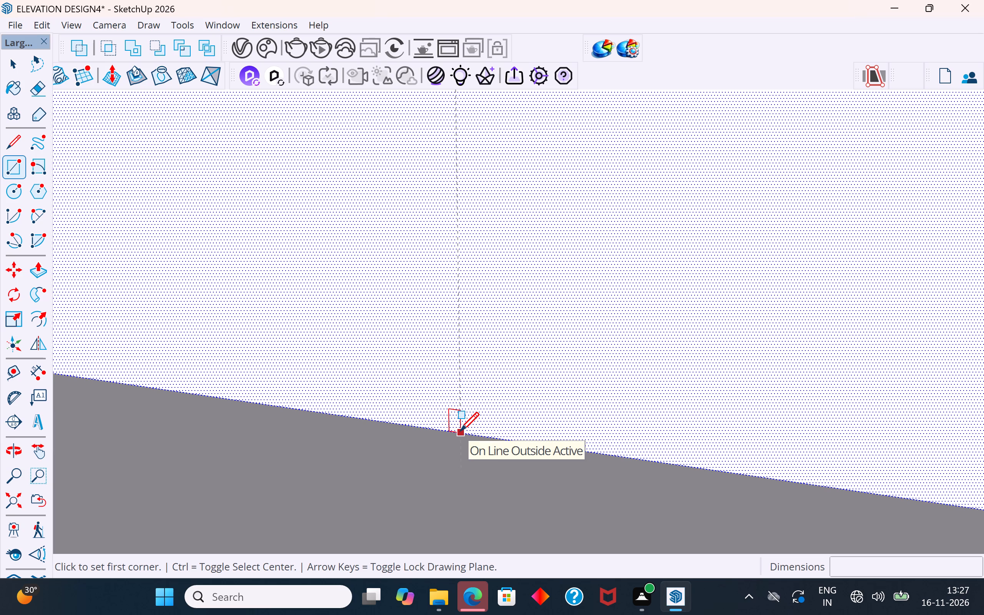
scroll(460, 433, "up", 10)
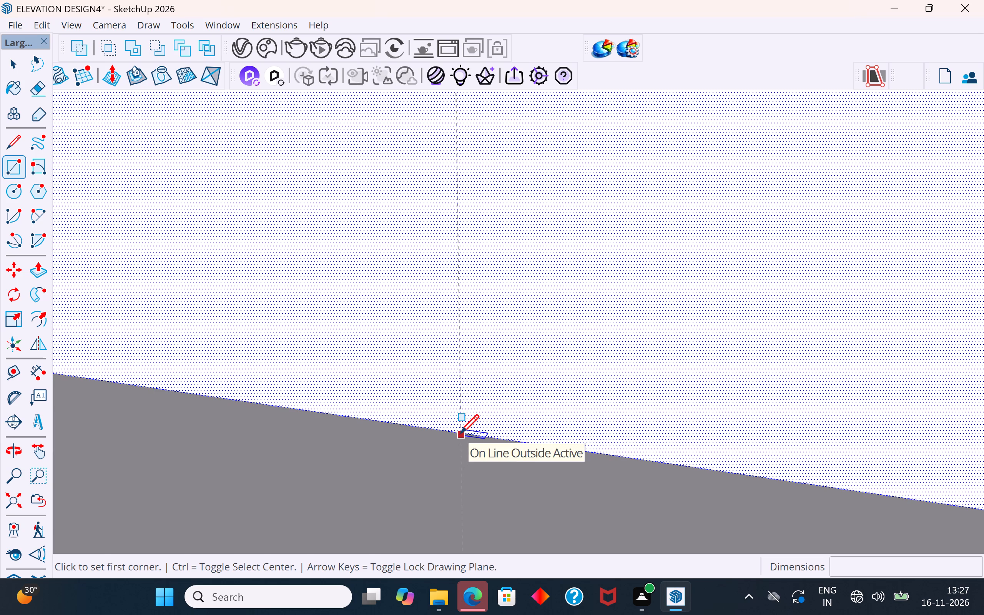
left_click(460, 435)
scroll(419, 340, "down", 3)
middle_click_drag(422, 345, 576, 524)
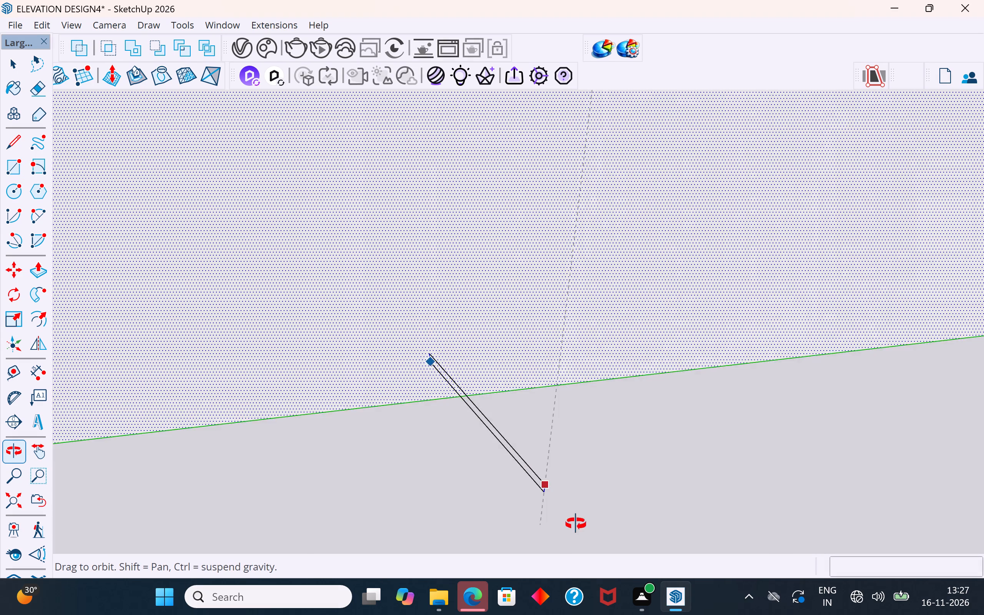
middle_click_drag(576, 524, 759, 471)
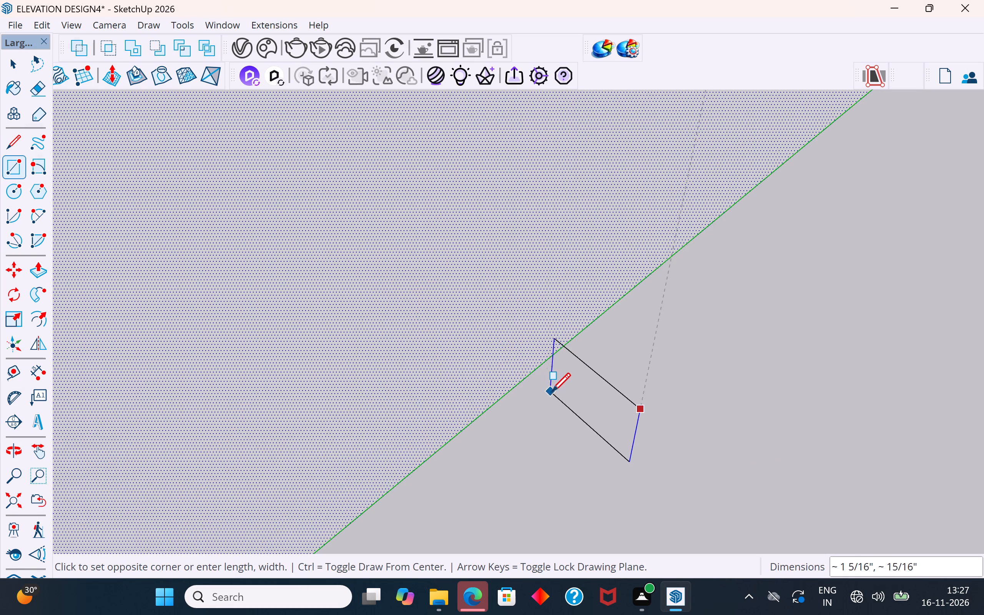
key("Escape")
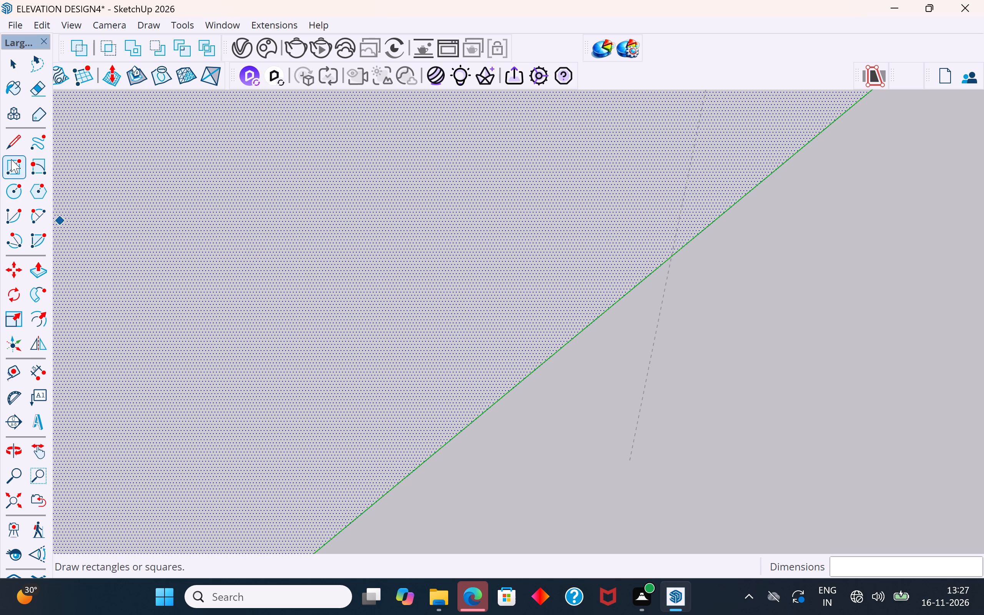
Draw a line about 1 3/4" long from the second vertical guide's lower end to the partition's bottom edge.
left_click(12, 141)
left_click(628, 459)
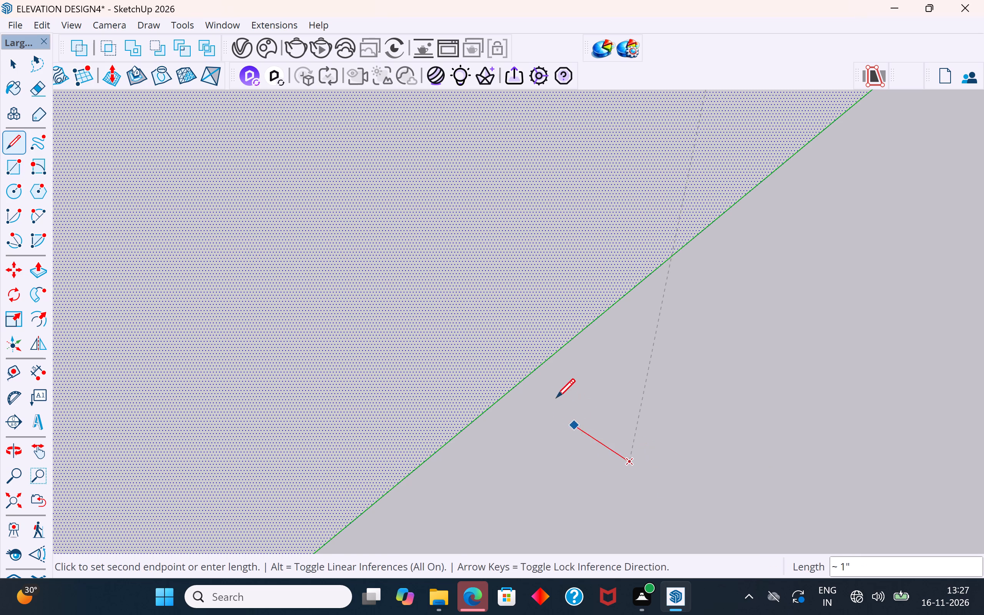
left_click(514, 388)
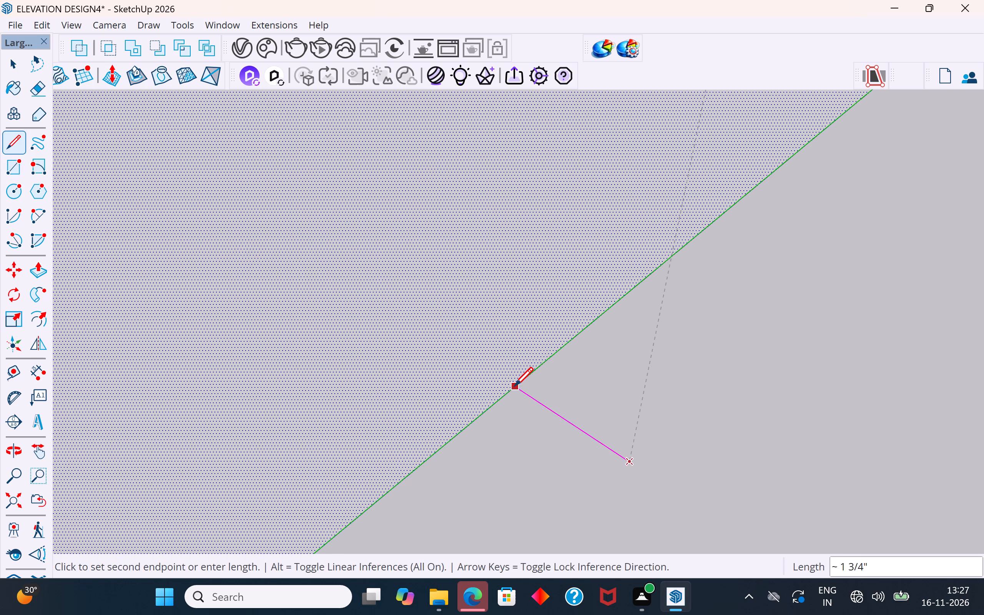
left_click(9, 54)
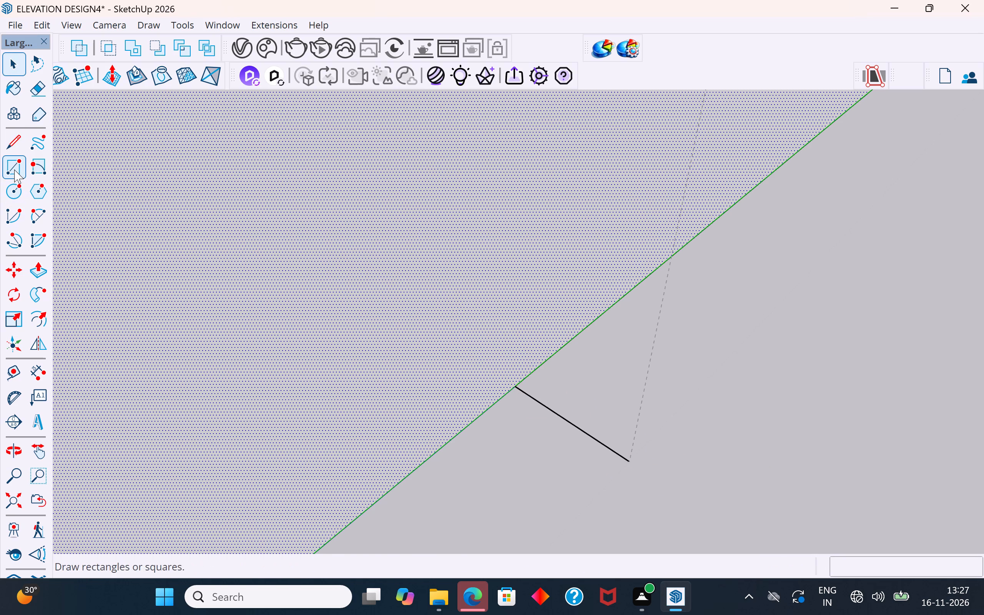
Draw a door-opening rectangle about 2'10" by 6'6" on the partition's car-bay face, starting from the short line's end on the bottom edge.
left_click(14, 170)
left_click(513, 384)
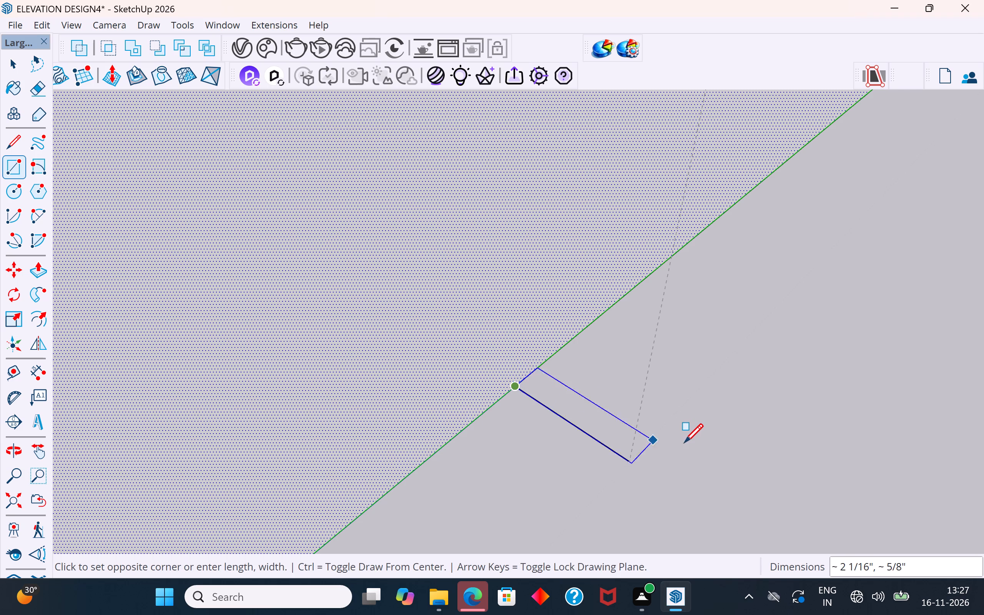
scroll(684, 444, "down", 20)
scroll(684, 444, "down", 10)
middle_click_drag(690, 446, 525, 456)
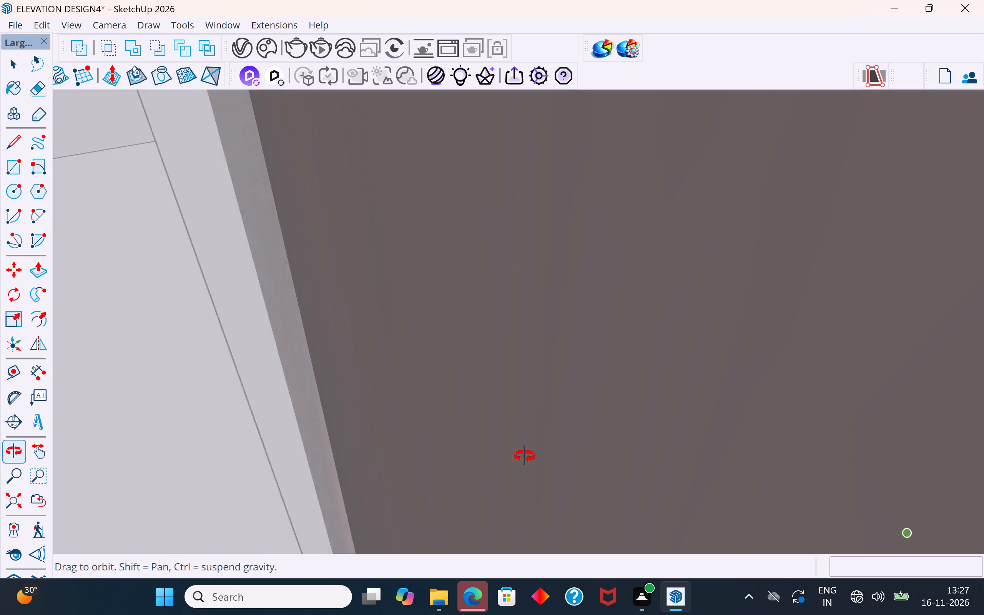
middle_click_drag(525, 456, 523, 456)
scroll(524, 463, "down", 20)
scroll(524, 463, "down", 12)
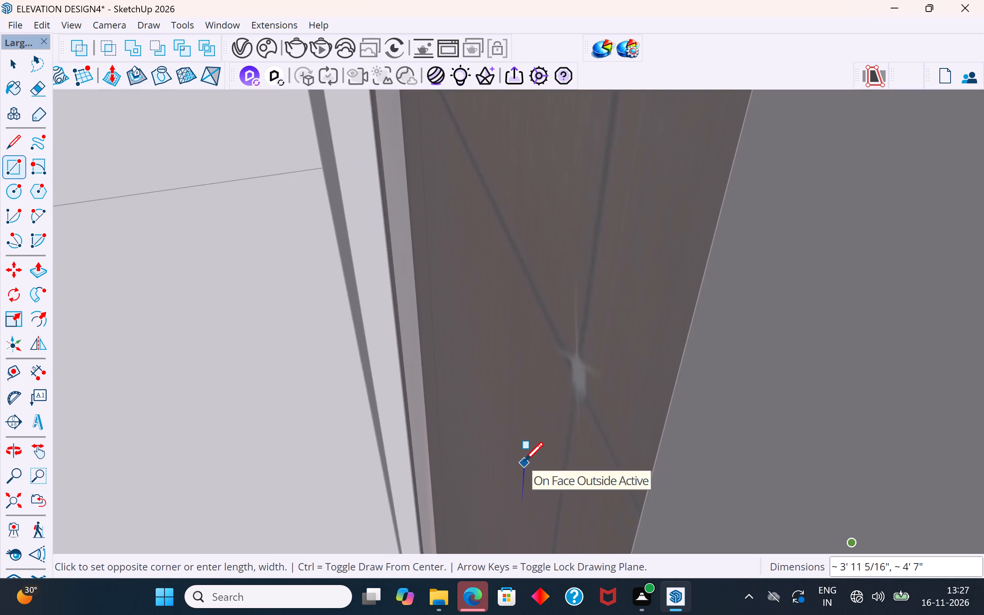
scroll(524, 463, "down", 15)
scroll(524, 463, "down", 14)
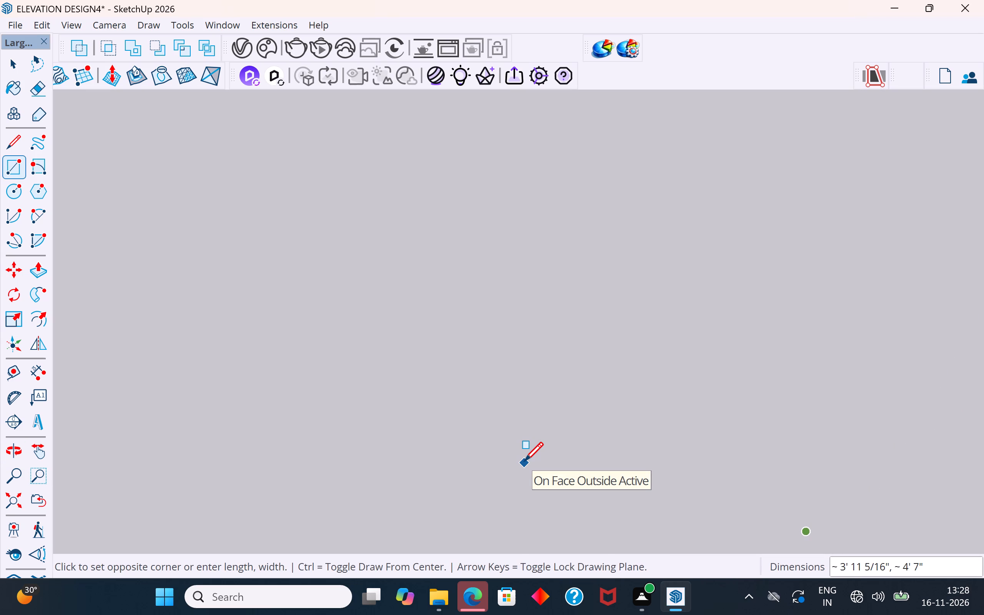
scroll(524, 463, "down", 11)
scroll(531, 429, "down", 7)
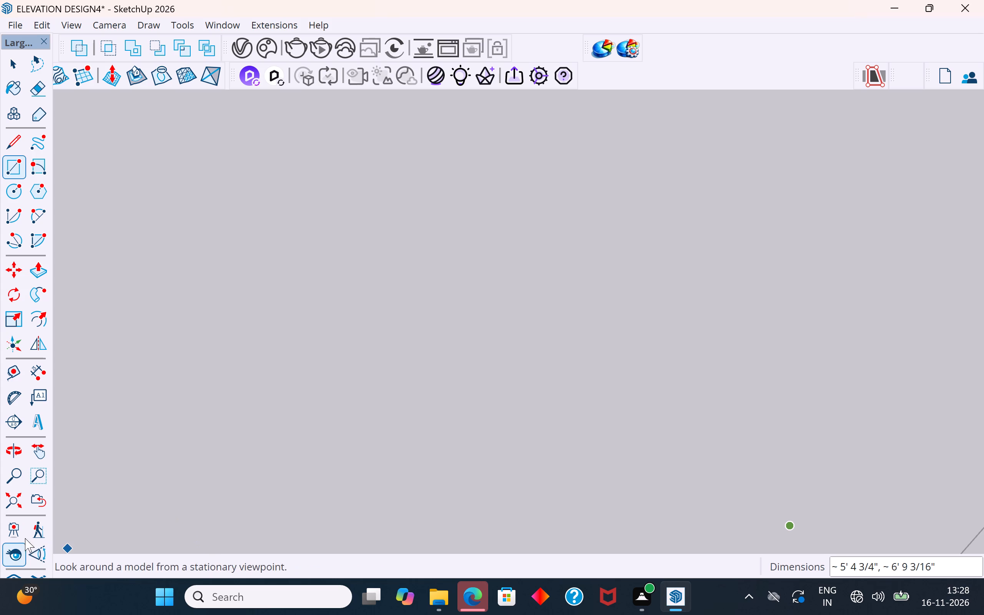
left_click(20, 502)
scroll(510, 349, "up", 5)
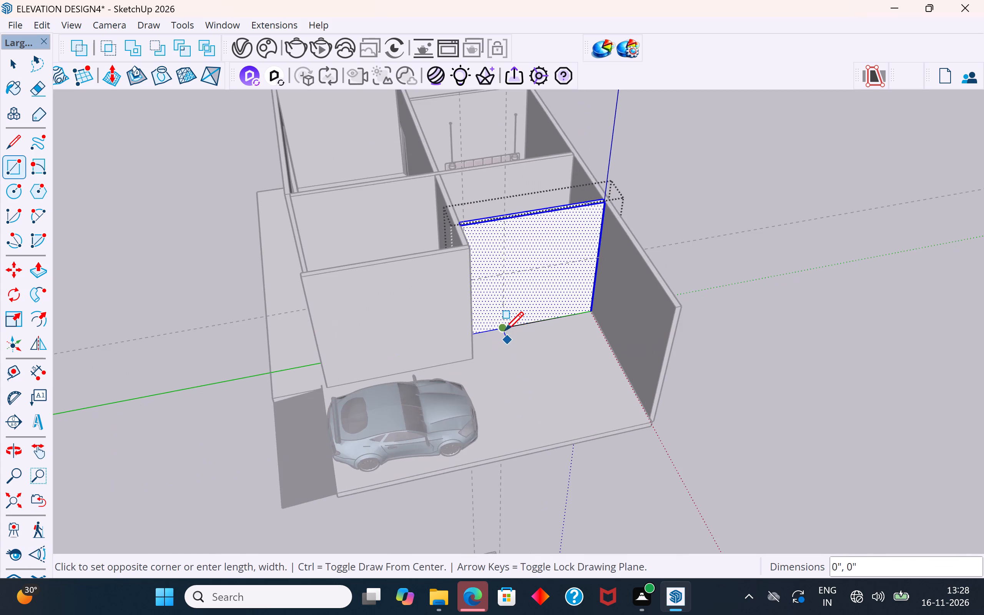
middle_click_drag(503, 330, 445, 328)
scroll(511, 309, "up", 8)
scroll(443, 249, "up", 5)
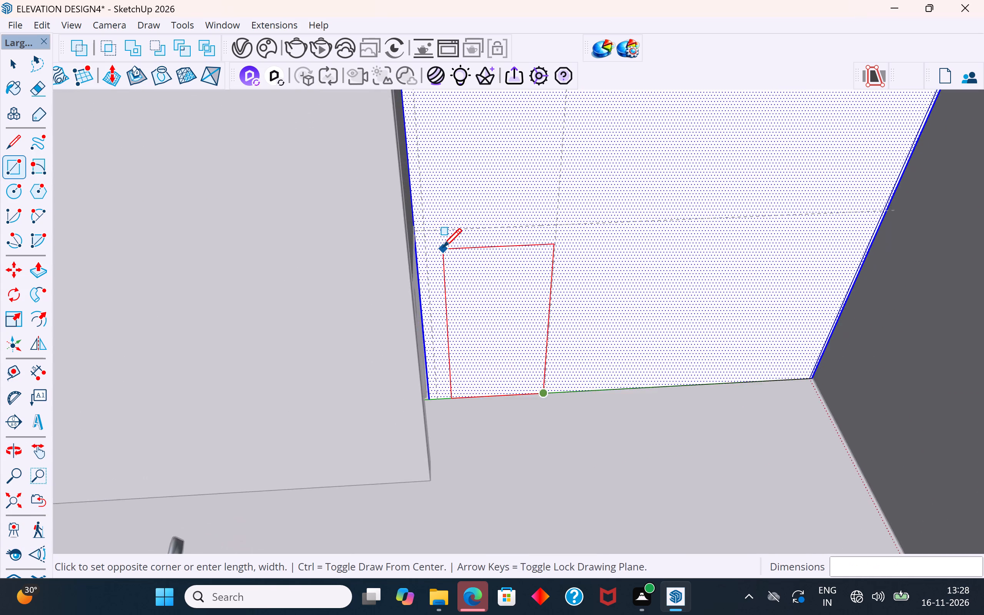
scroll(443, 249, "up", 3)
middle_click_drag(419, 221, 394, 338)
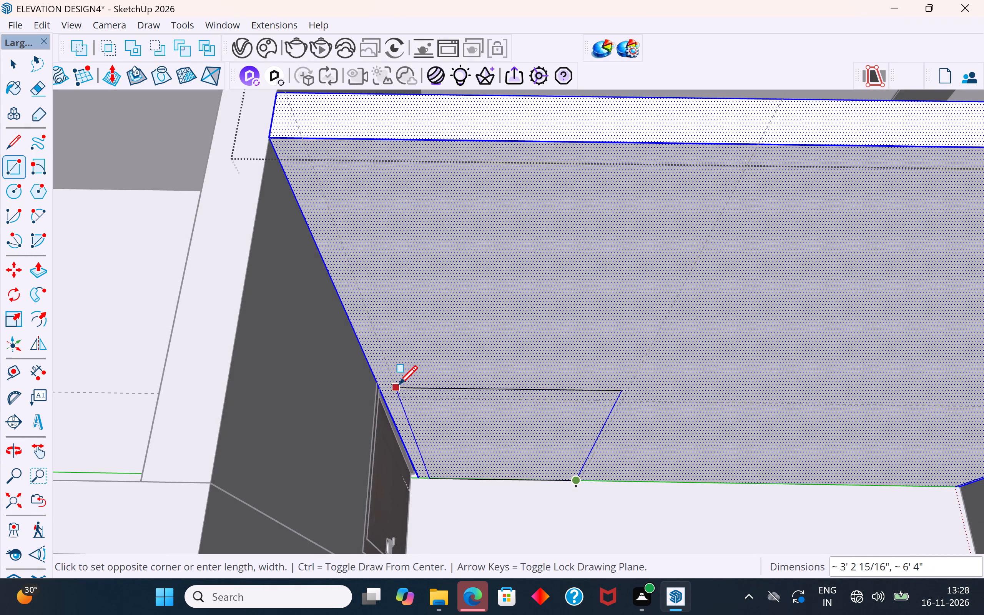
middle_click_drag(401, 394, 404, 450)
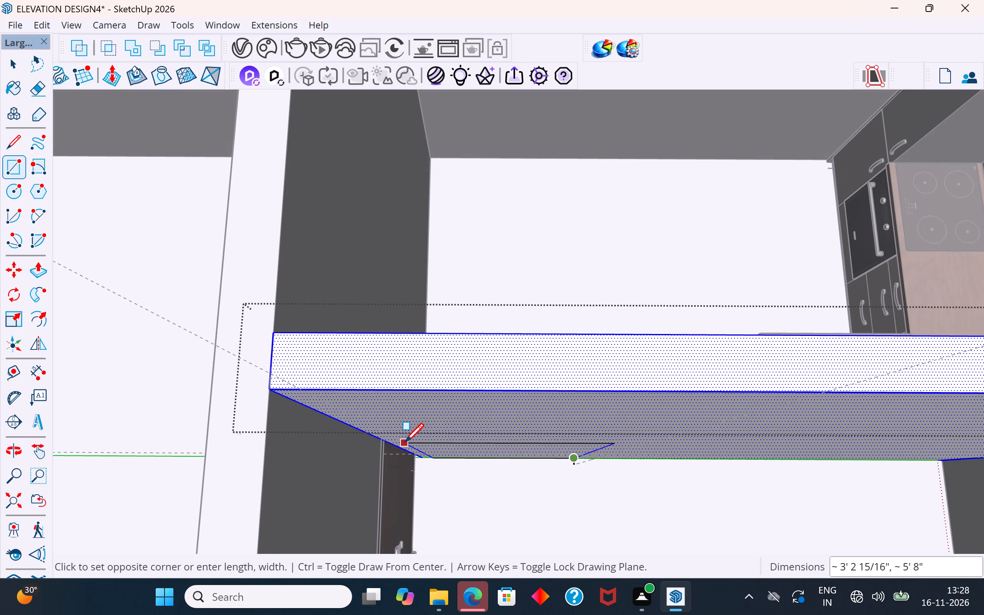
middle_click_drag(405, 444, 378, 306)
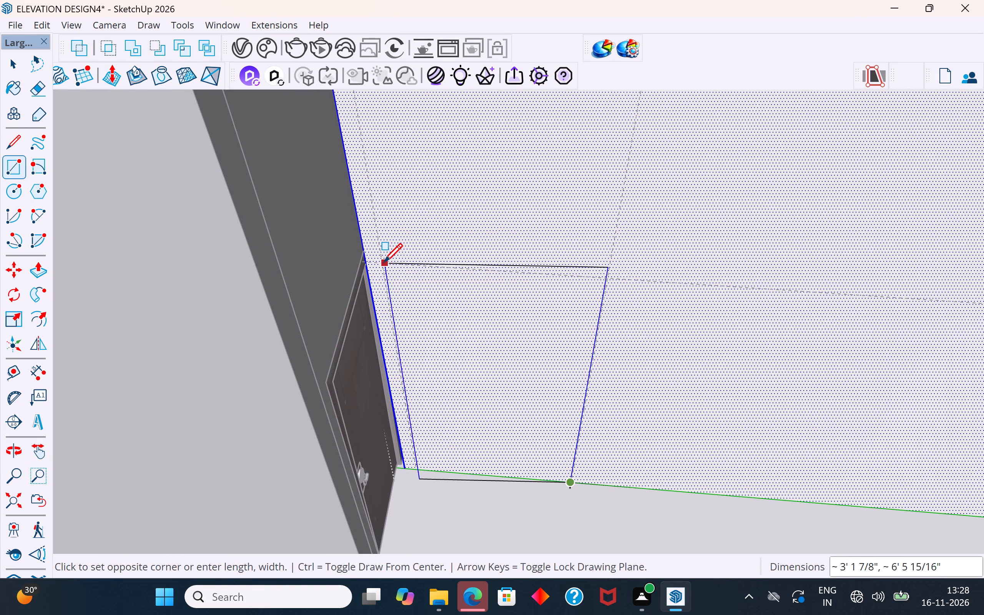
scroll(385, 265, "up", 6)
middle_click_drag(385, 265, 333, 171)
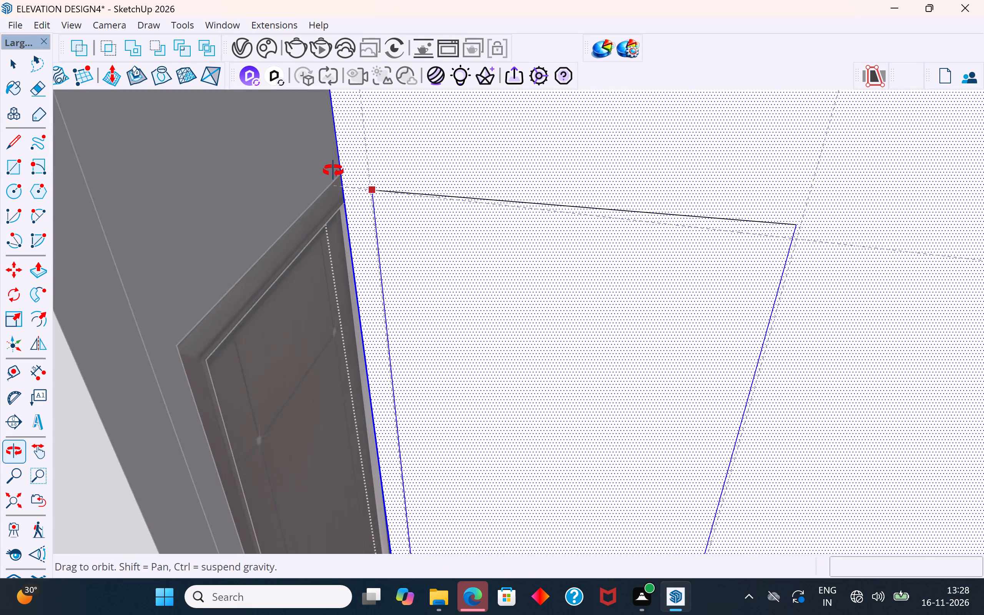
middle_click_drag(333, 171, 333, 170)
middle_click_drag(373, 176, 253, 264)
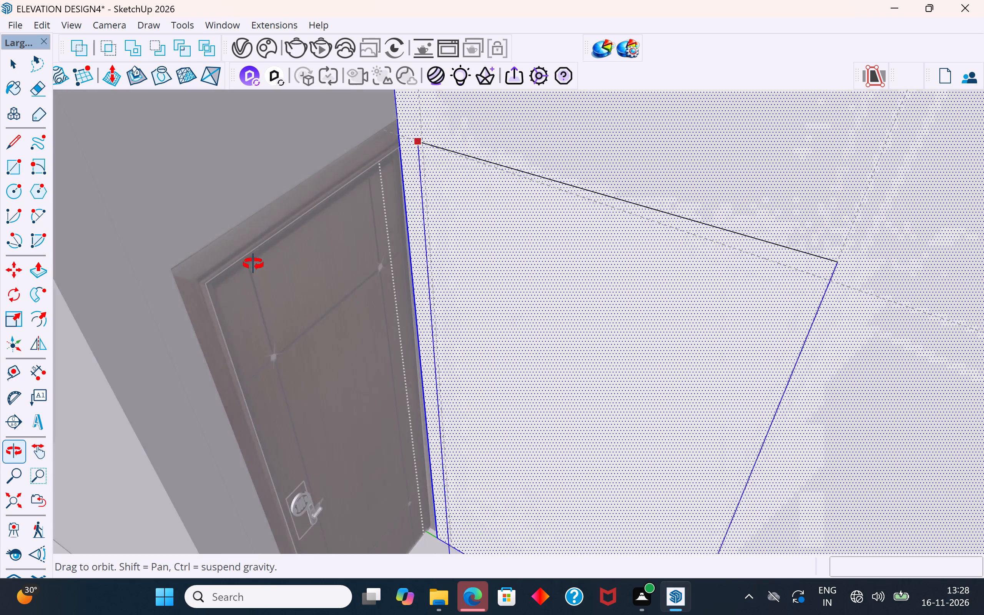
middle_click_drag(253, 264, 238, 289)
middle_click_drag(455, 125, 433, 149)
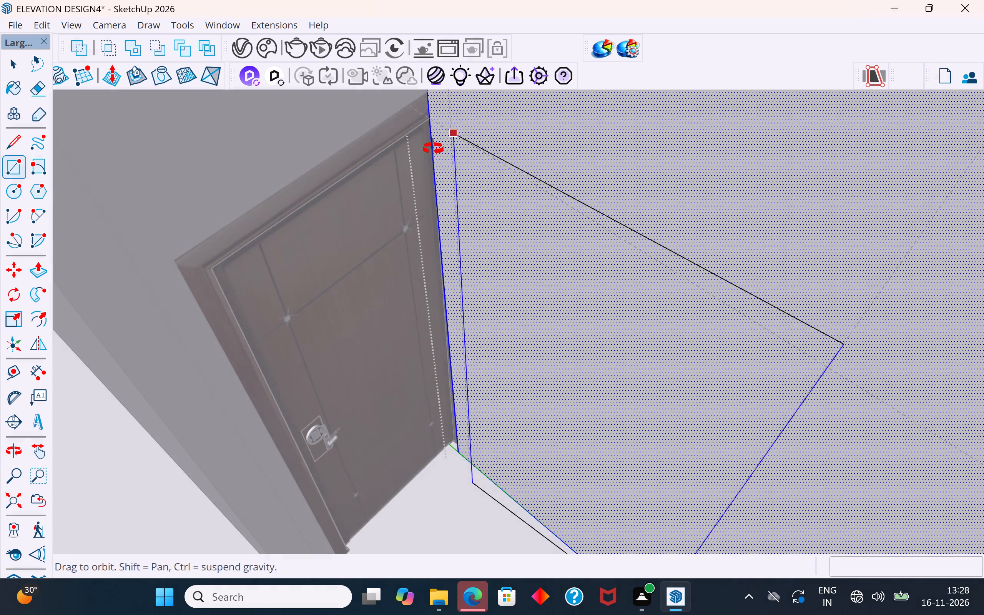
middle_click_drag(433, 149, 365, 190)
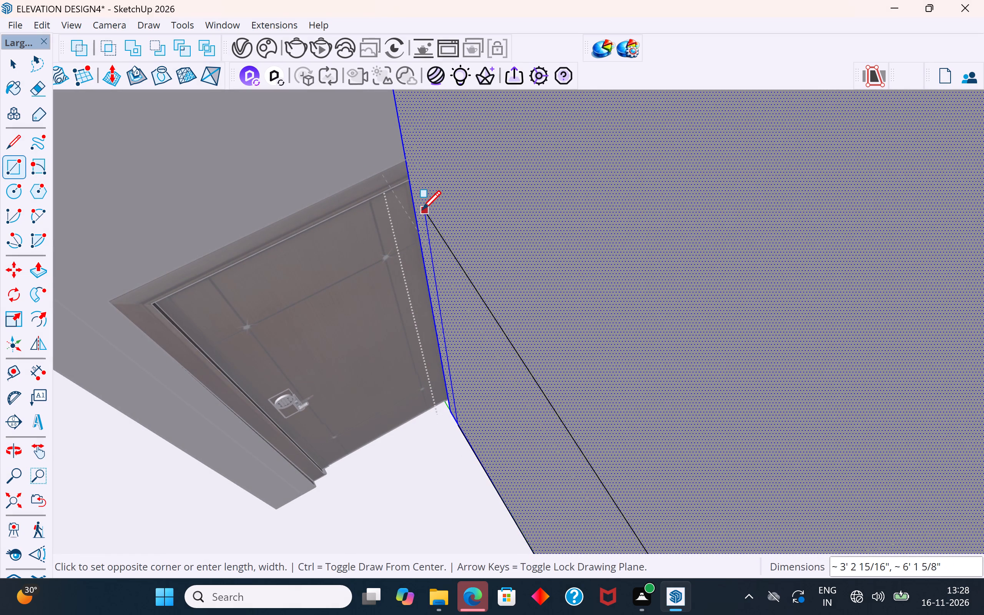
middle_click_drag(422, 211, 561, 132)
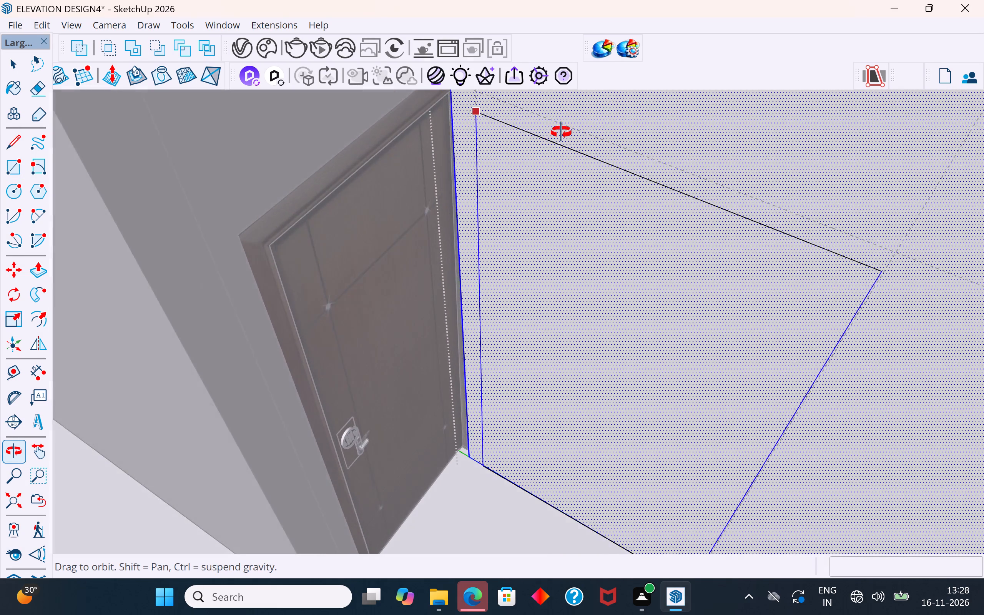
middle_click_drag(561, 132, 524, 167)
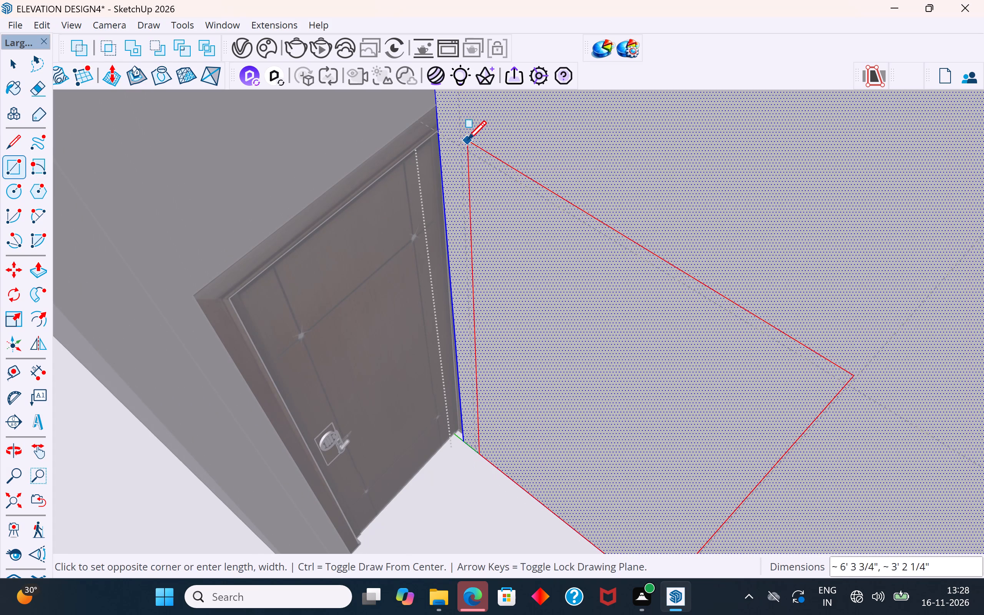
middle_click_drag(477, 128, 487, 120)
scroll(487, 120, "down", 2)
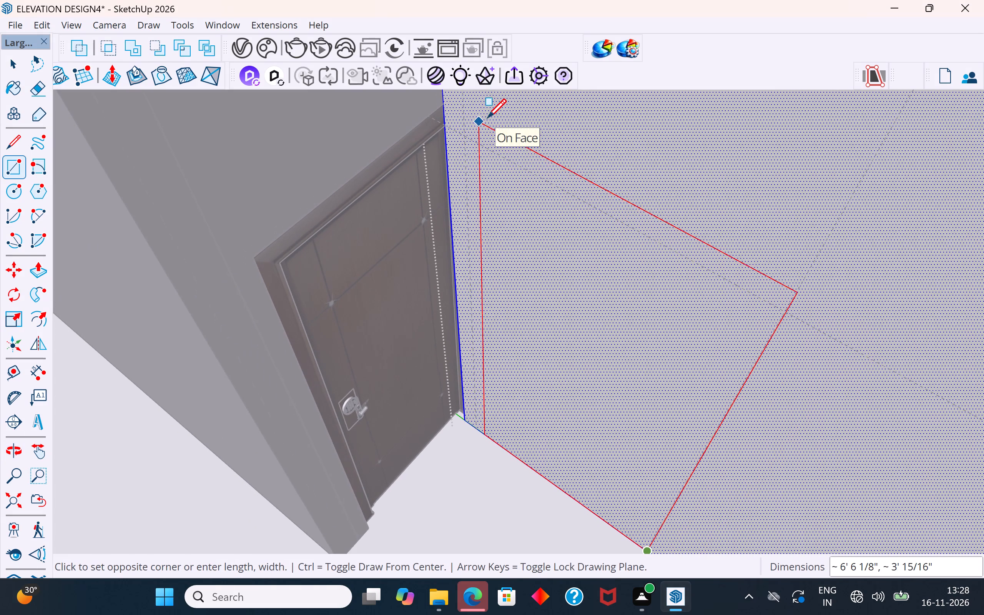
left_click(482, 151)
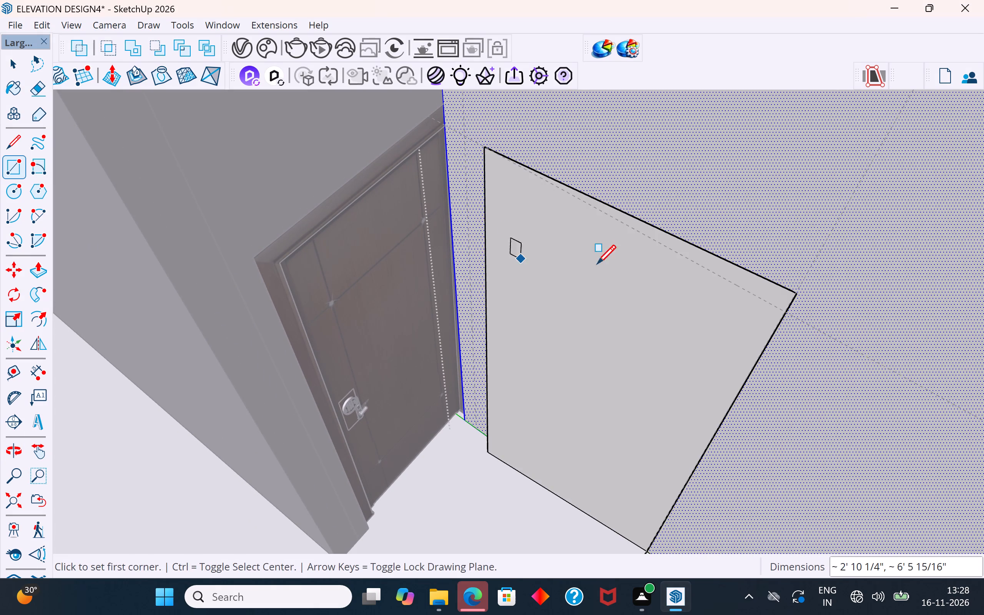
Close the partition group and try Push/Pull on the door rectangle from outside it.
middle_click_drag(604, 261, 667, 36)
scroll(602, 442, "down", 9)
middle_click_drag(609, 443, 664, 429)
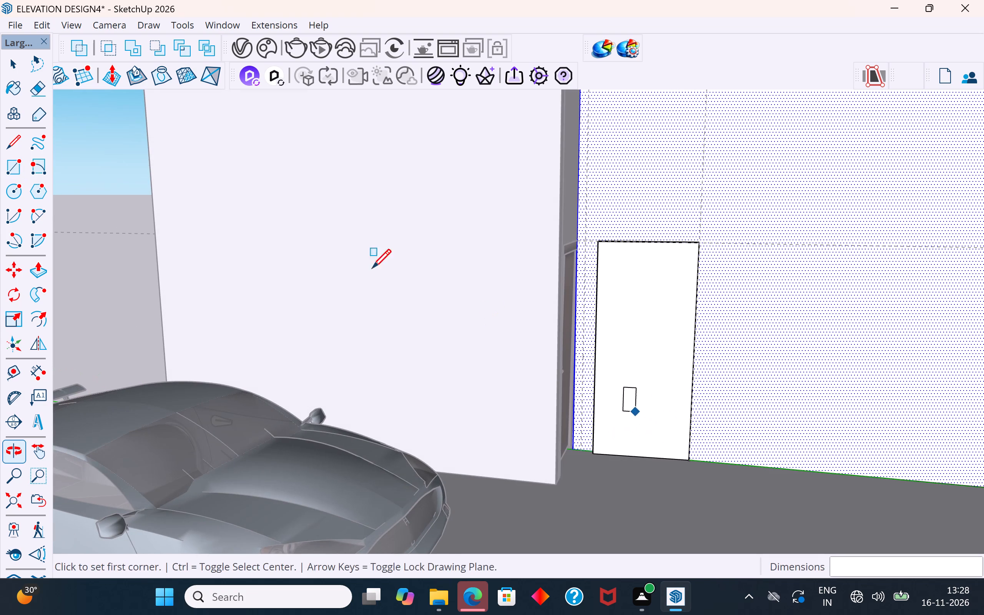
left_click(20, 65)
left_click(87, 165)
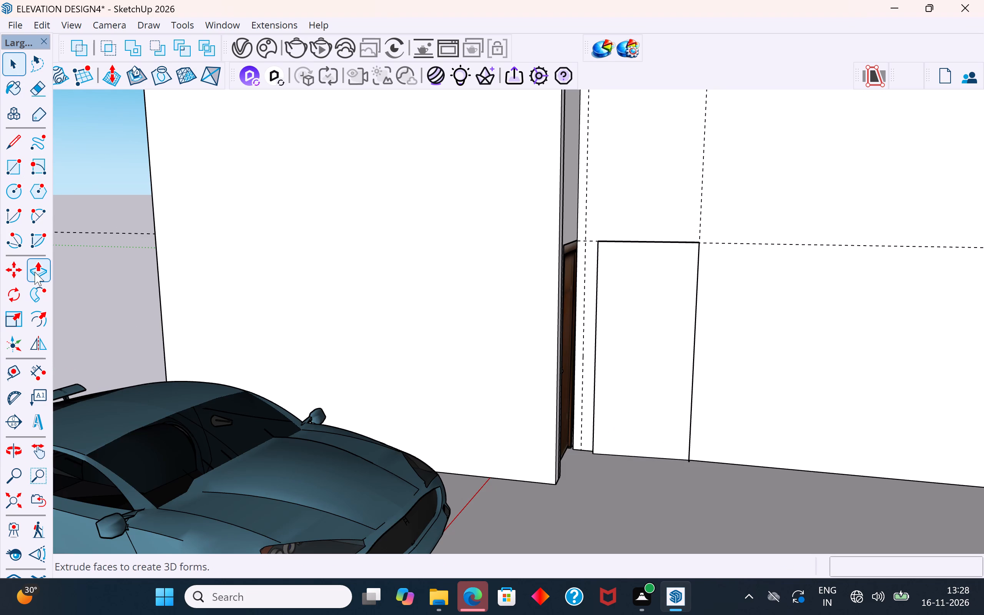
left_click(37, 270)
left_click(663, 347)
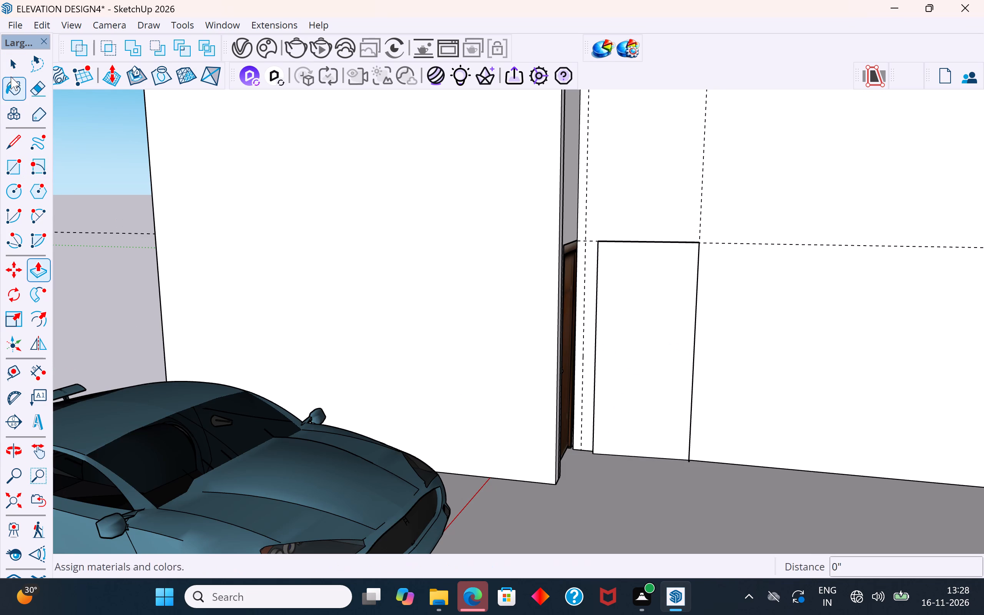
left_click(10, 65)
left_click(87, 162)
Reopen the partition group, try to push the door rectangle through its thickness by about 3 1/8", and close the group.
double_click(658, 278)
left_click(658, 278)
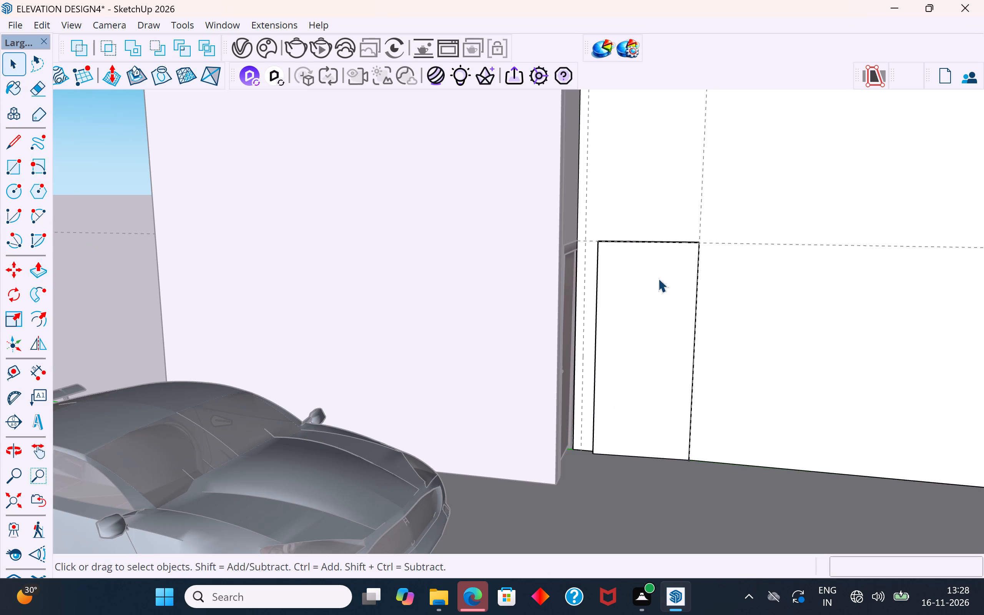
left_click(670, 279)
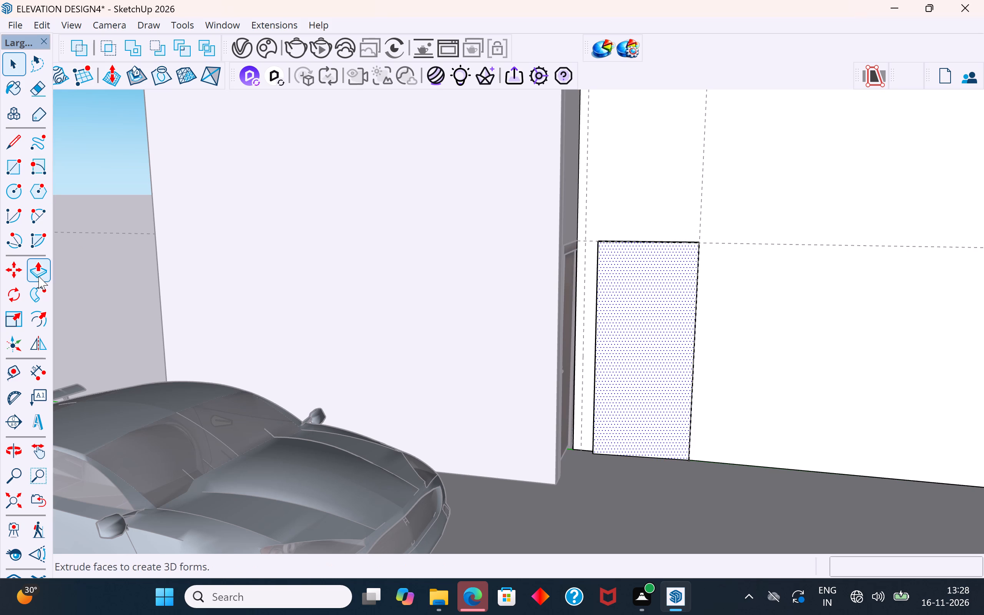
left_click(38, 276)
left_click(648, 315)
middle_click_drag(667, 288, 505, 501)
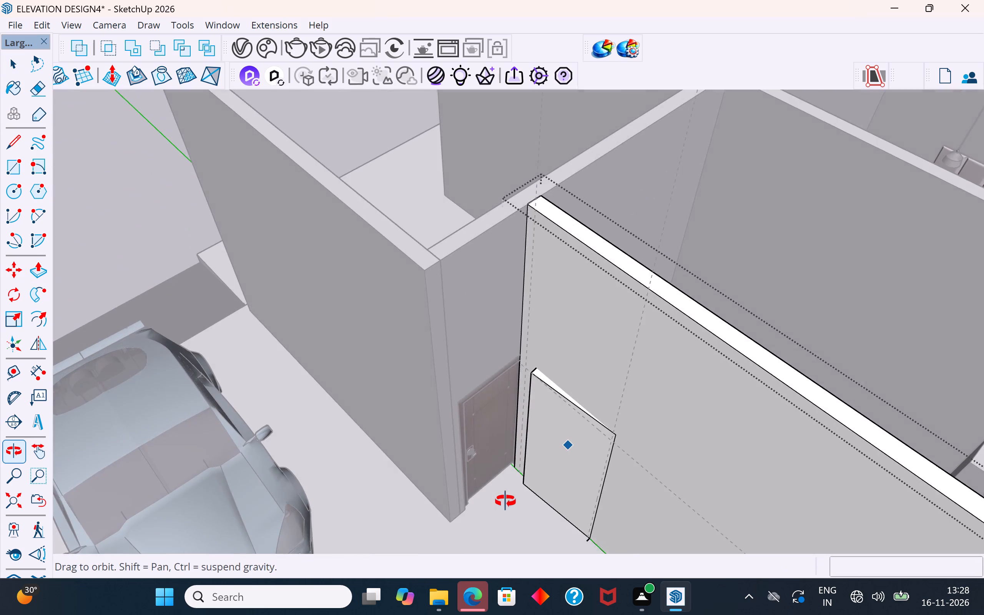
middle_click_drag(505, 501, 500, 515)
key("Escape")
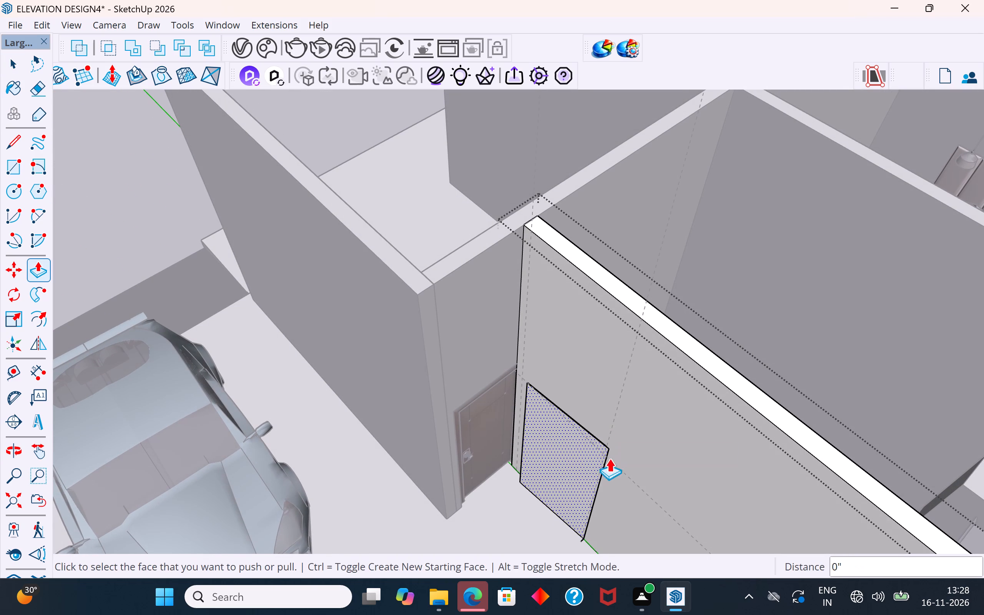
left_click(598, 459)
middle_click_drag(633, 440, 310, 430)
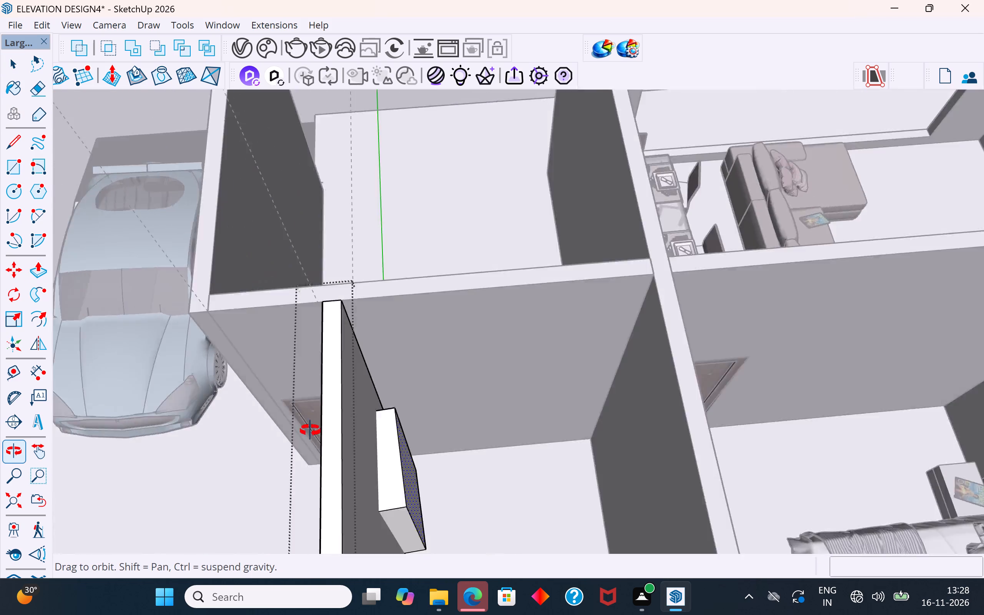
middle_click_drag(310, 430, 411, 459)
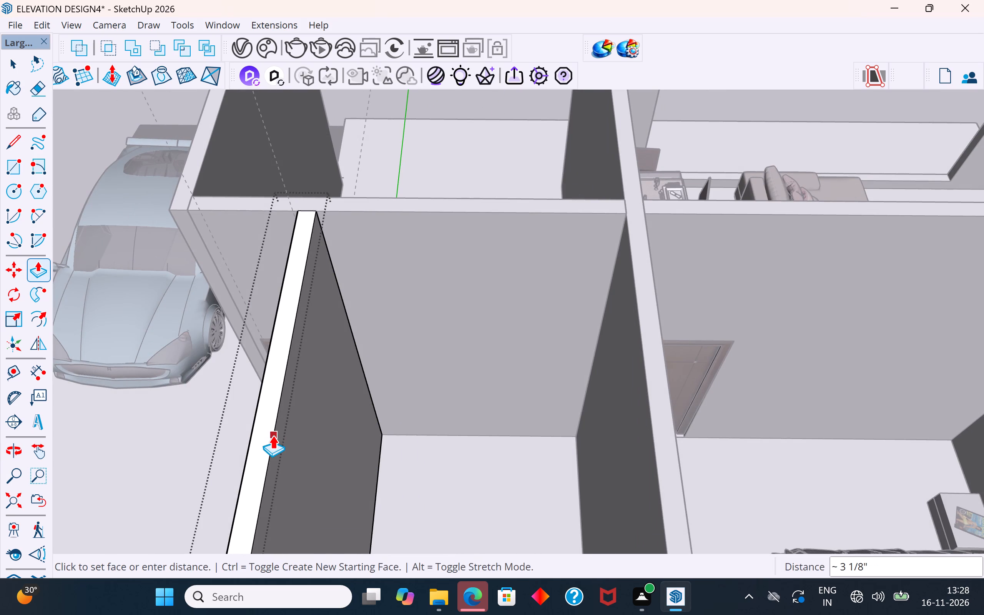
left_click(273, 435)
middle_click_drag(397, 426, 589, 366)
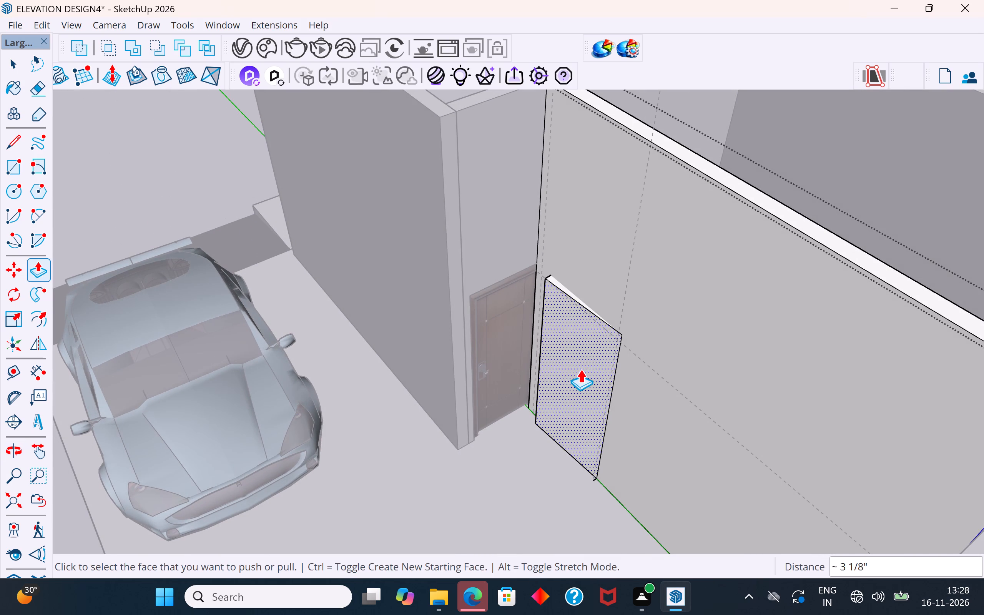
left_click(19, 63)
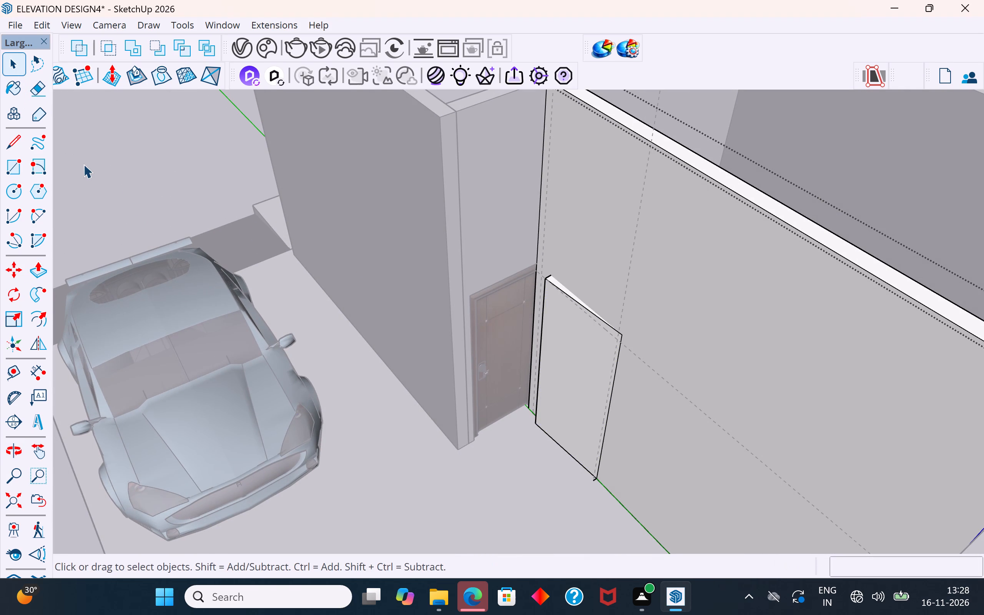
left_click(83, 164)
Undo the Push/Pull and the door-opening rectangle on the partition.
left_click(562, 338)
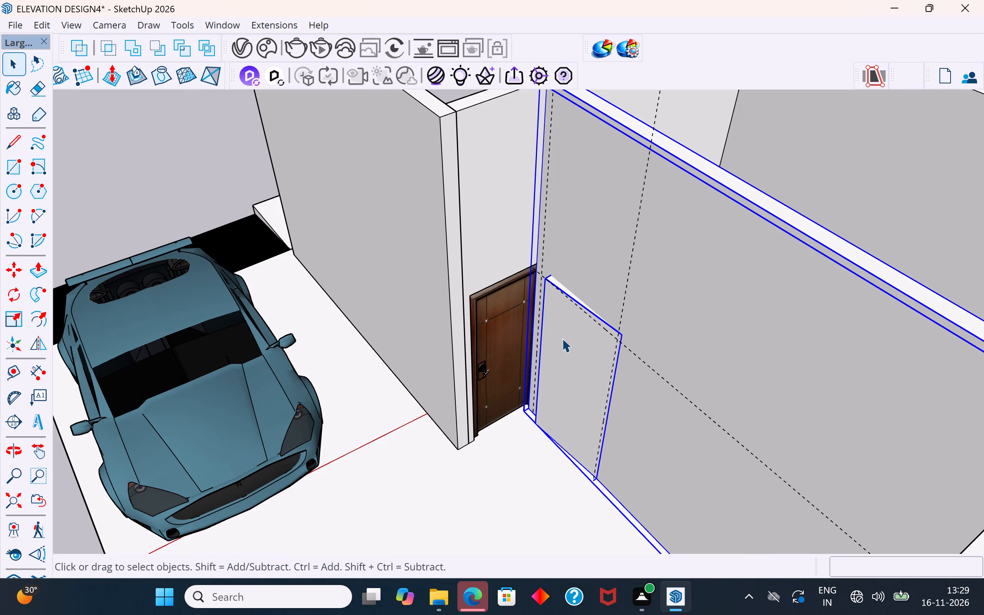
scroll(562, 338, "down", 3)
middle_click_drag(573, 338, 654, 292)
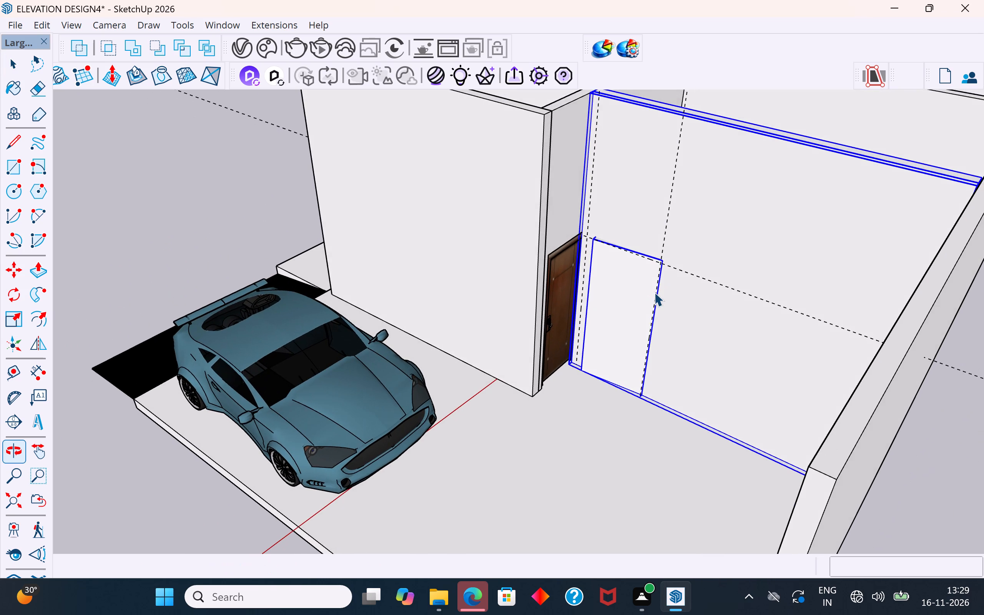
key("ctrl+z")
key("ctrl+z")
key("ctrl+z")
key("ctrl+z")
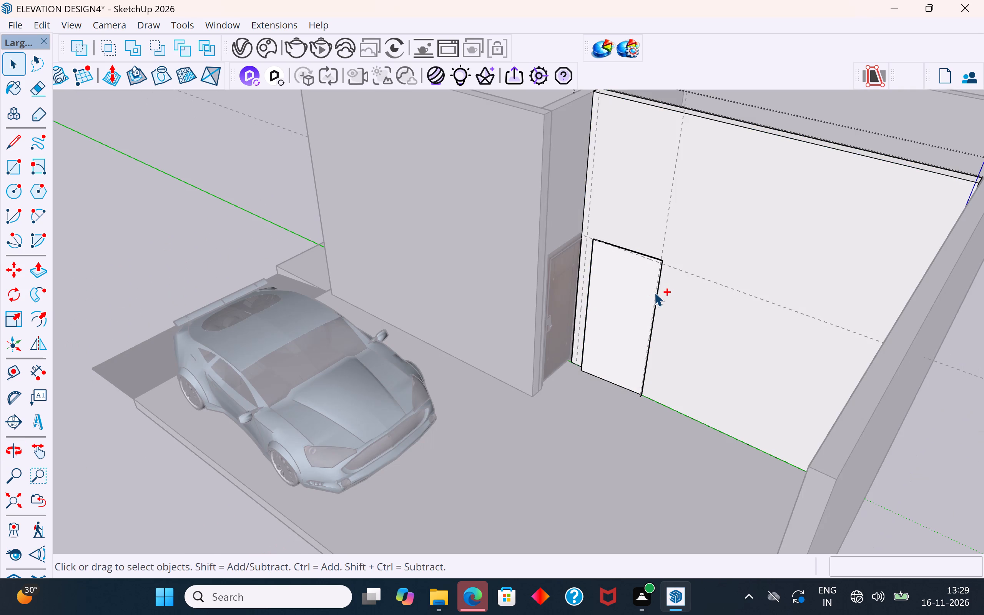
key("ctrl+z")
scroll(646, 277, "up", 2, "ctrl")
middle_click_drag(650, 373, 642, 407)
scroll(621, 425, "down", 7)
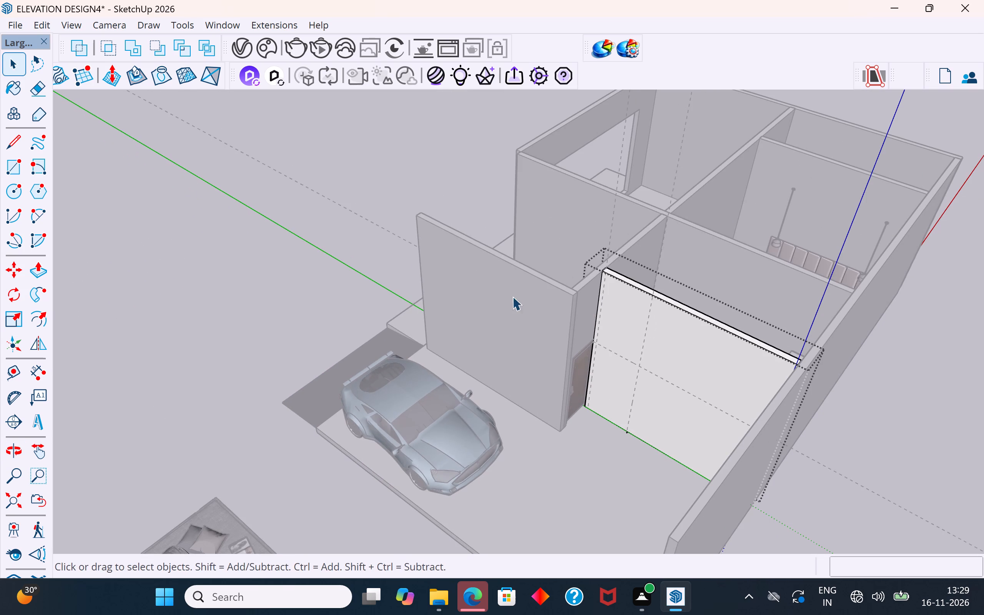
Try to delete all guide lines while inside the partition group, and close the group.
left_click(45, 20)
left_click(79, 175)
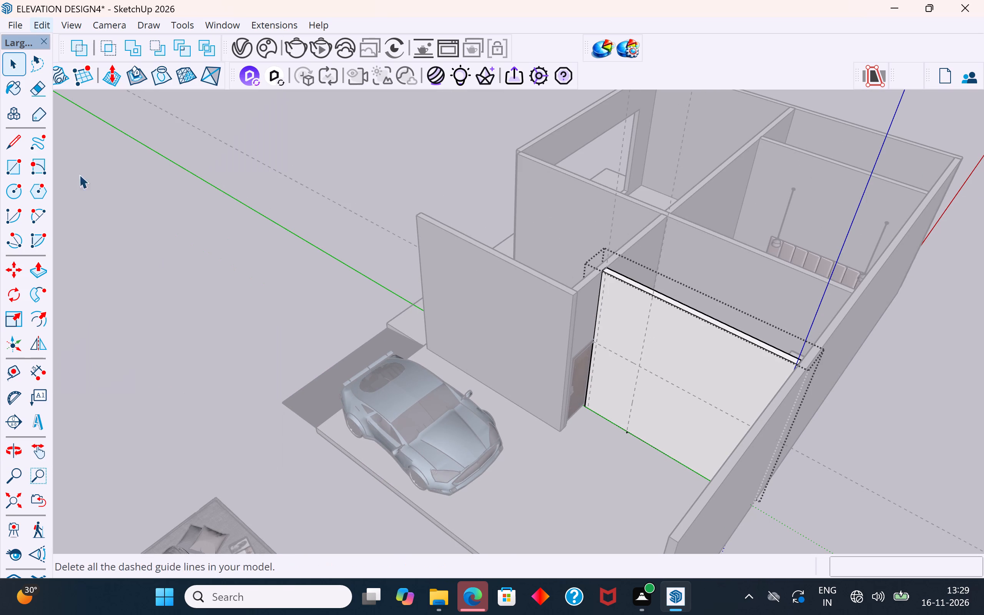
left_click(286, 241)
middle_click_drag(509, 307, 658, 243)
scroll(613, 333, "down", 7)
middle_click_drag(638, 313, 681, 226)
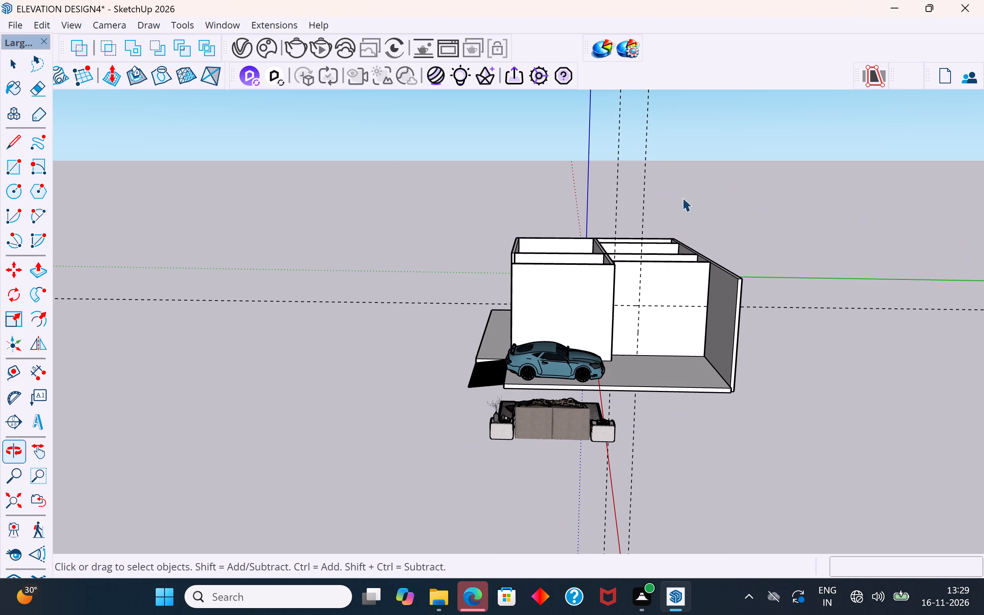
Delete the two vertical guide lines and the horizontal guide line left around the house walls.
left_click_drag(675, 137, 598, 182)
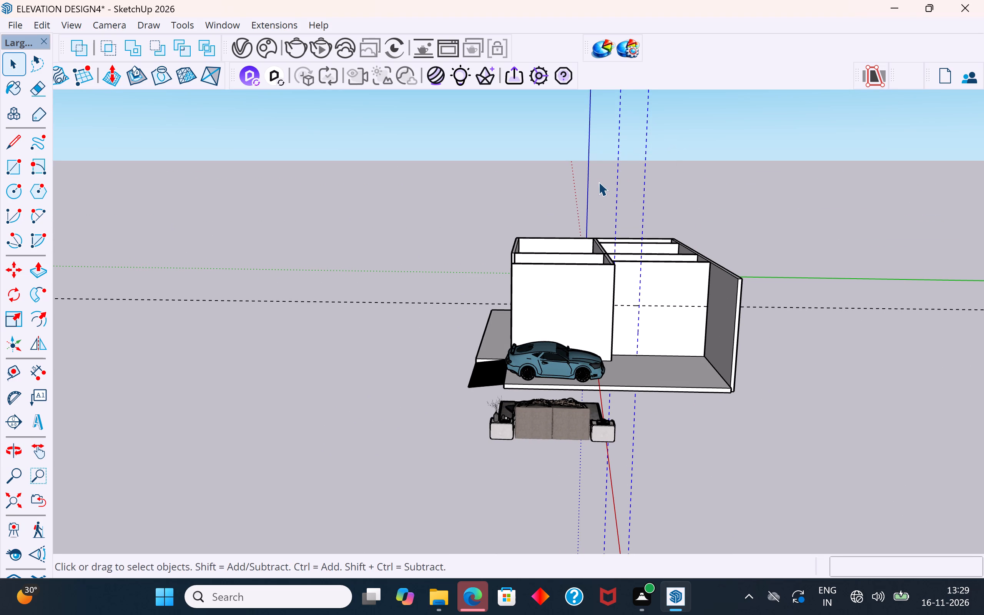
key("Delete")
scroll(652, 246, "up", 1)
left_click_drag(843, 285, 817, 355)
key("Delete")
Hide the outer side wall group that stands beside the kitchen partition.
scroll(793, 370, "up", 1)
scroll(689, 296, "up", 4)
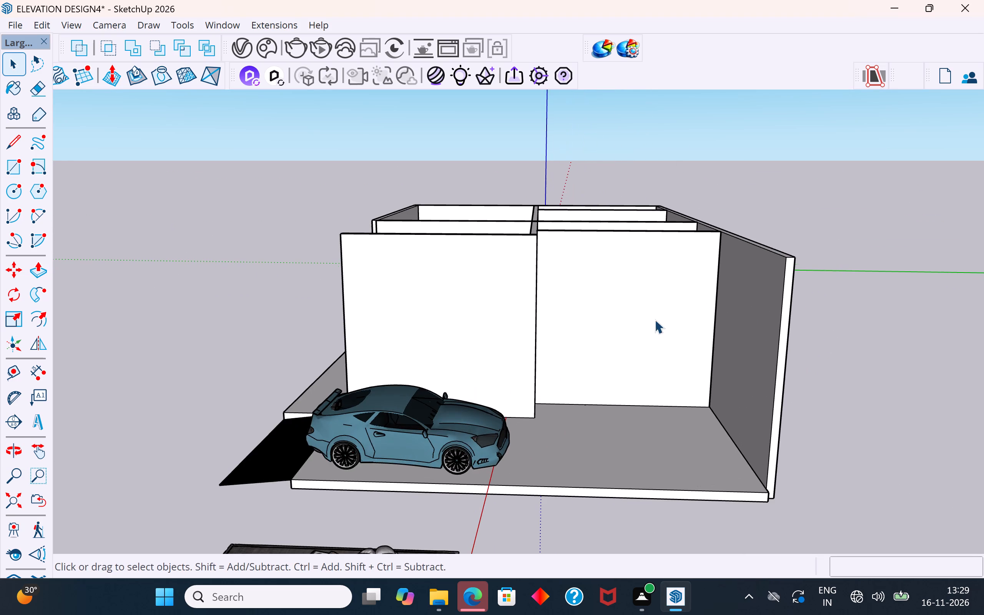
middle_click_drag(638, 325, 584, 334)
left_click(757, 393)
right_click(758, 393)
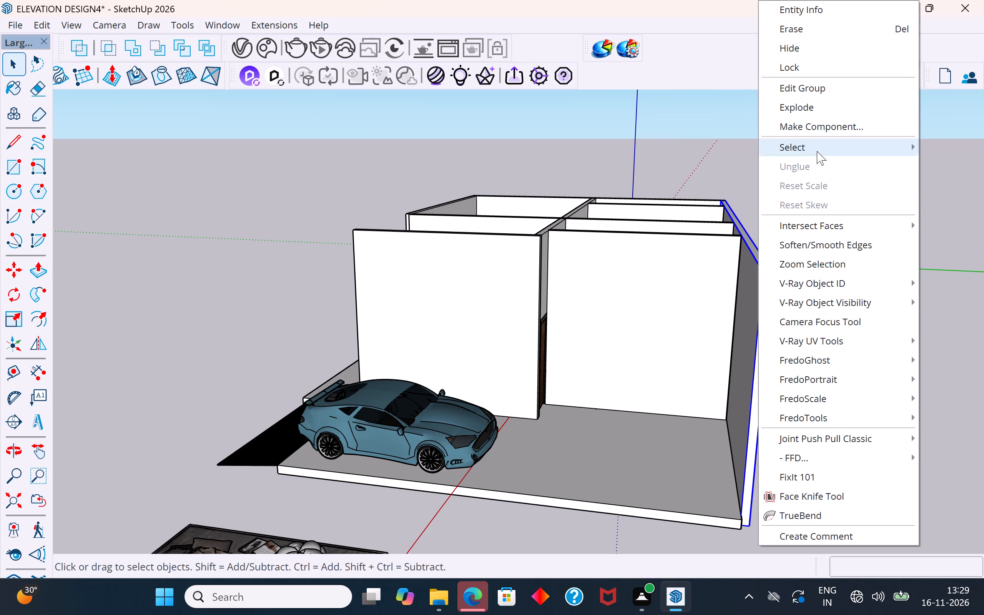
left_click(794, 50)
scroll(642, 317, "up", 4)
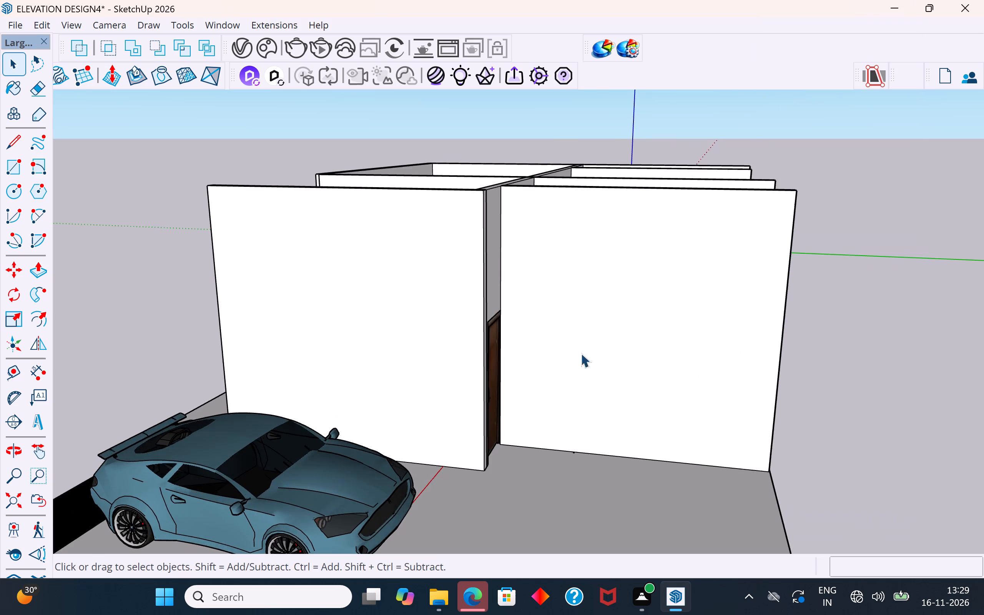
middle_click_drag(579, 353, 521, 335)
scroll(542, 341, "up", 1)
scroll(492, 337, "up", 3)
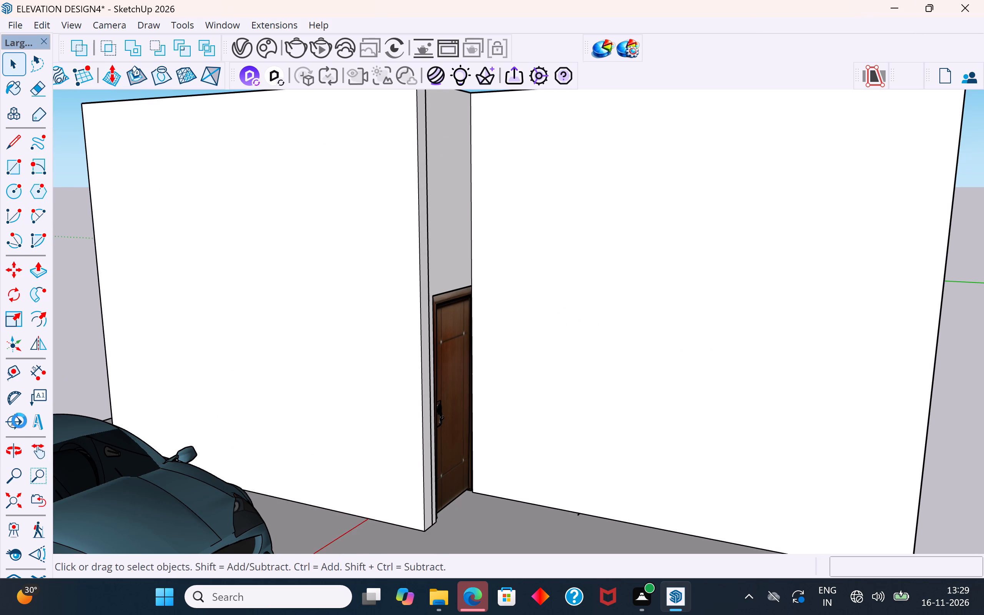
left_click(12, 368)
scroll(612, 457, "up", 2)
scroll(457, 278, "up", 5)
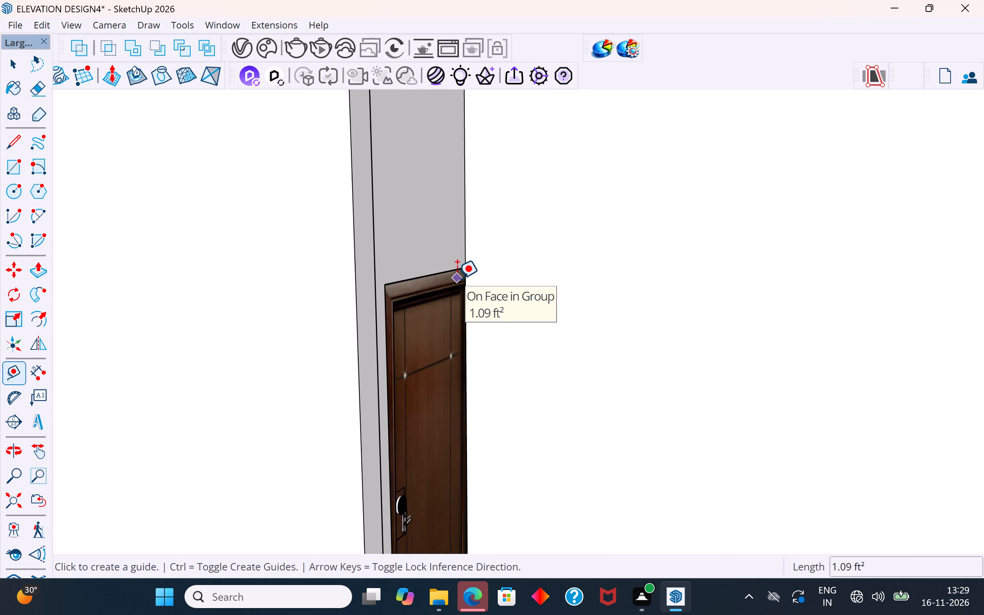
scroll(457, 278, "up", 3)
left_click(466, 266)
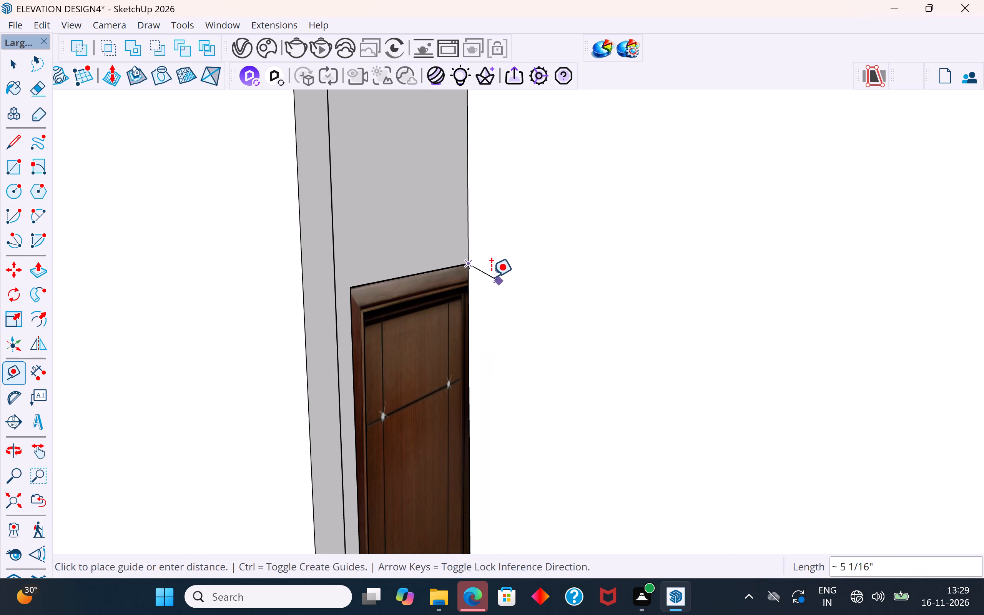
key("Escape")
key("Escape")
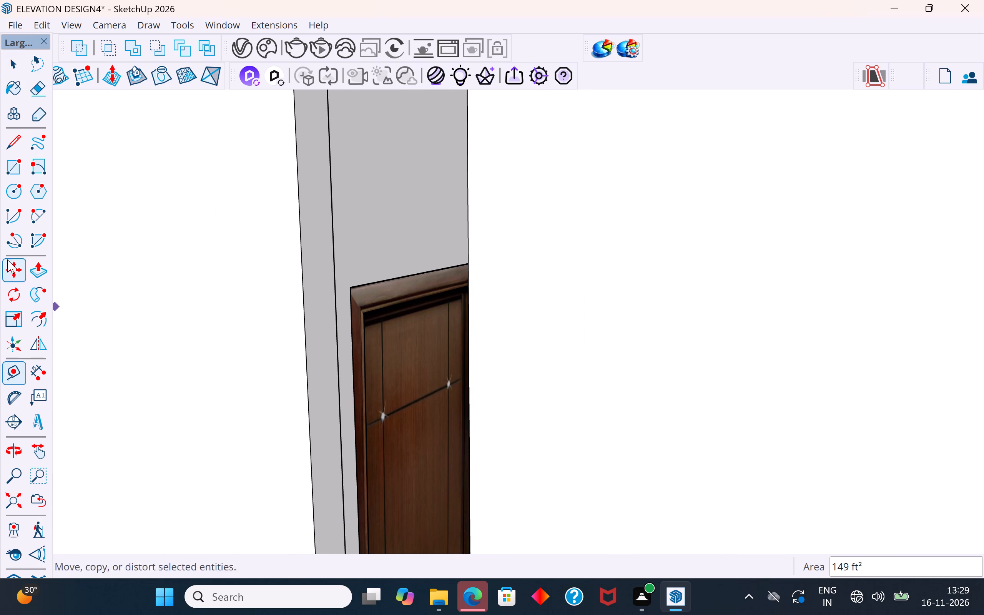
Place a vertical guide on the kitchen partition, 3" in from its edge next to the wooden door.
left_click(20, 369)
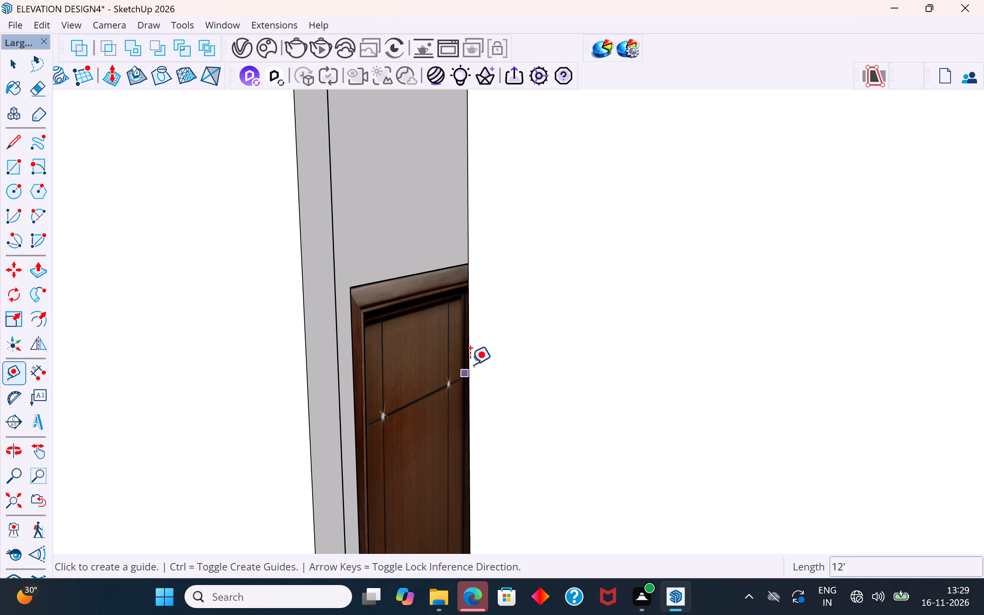
left_click(466, 358)
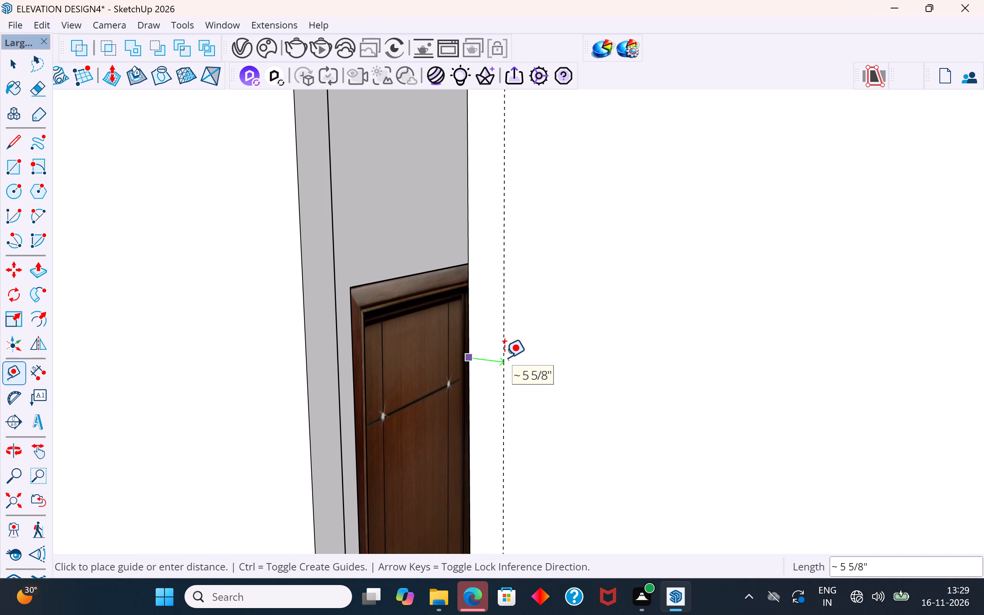
middle_click_drag(504, 357, 366, 571)
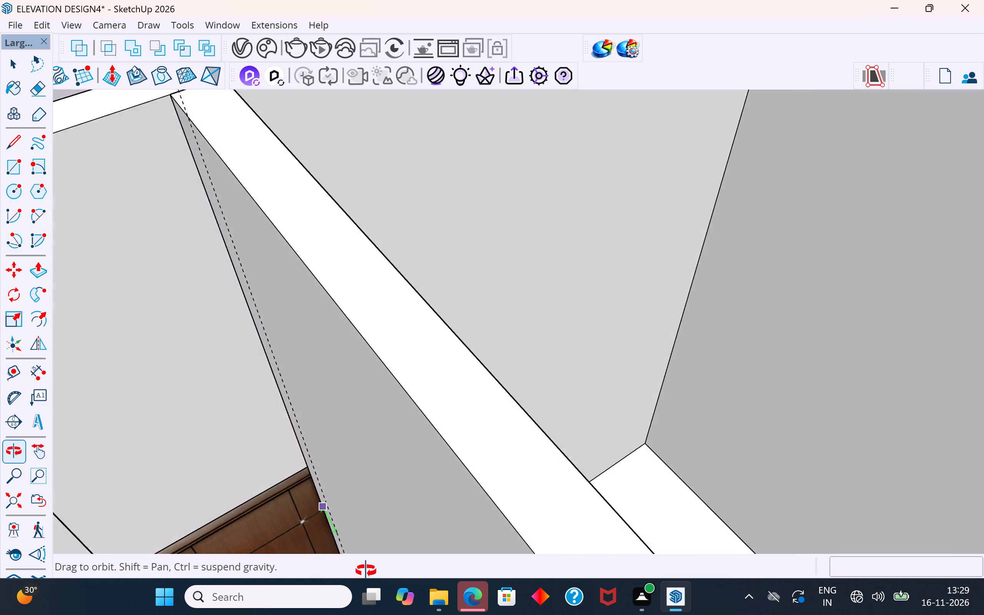
middle_click_drag(366, 571, 429, 313)
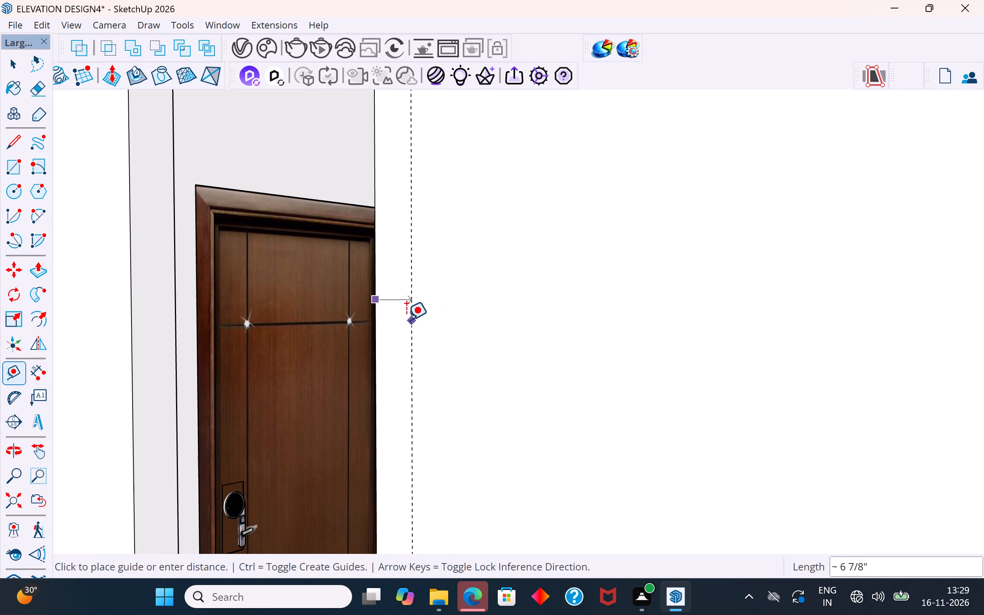
middle_click_drag(412, 308, 378, 326)
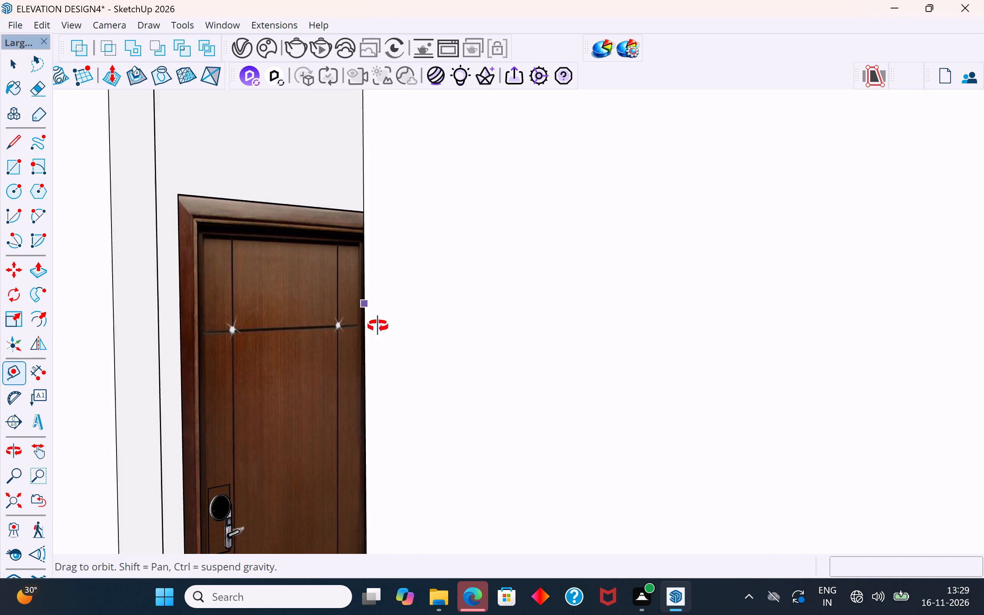
middle_click_drag(378, 326, 348, 376)
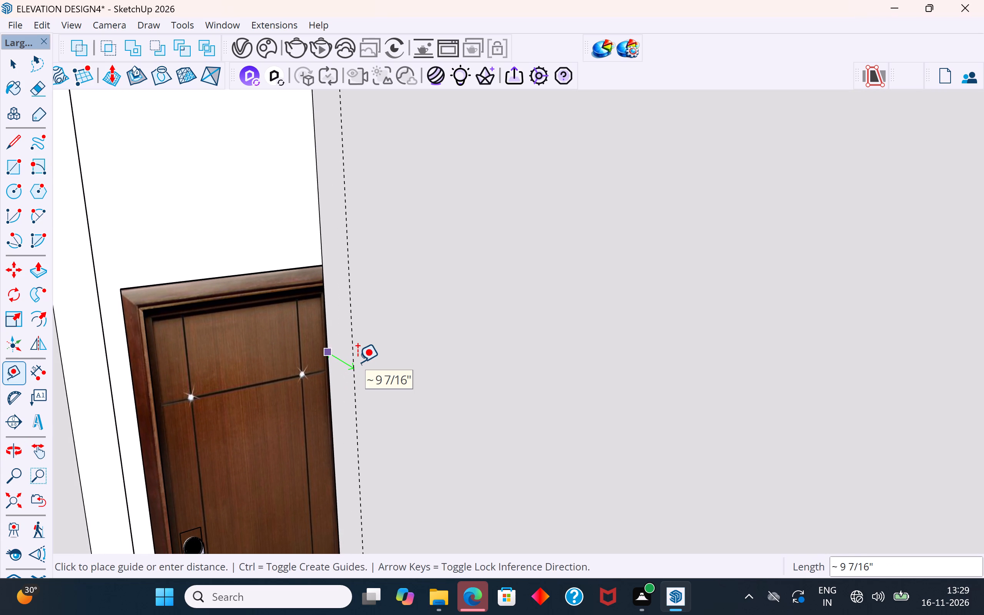
key("3")
key("shift+quotedbl")
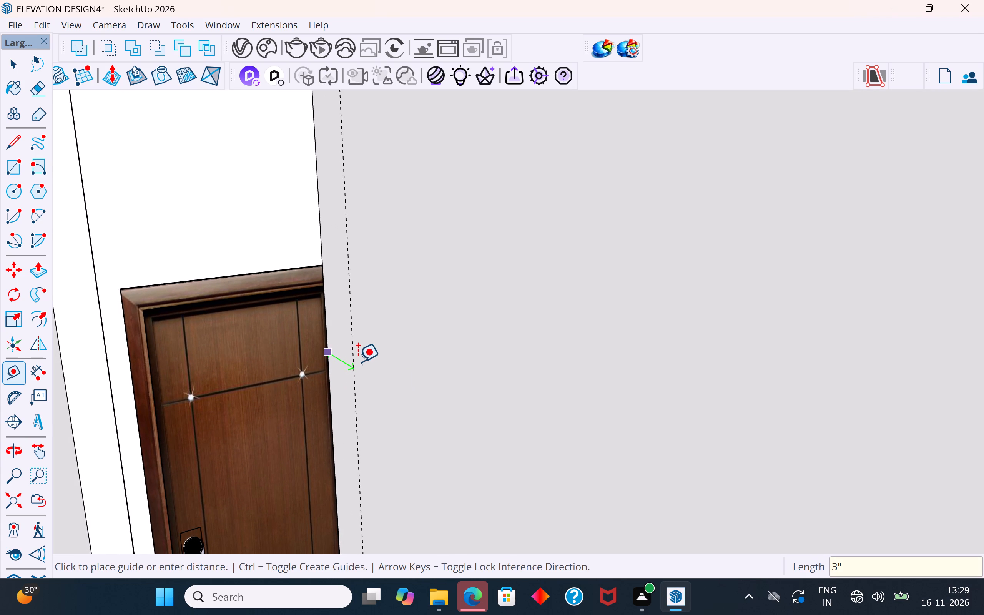
key("Return")
Place a second vertical guide on the partition, 3'3" away from the first guide.
left_click(339, 362)
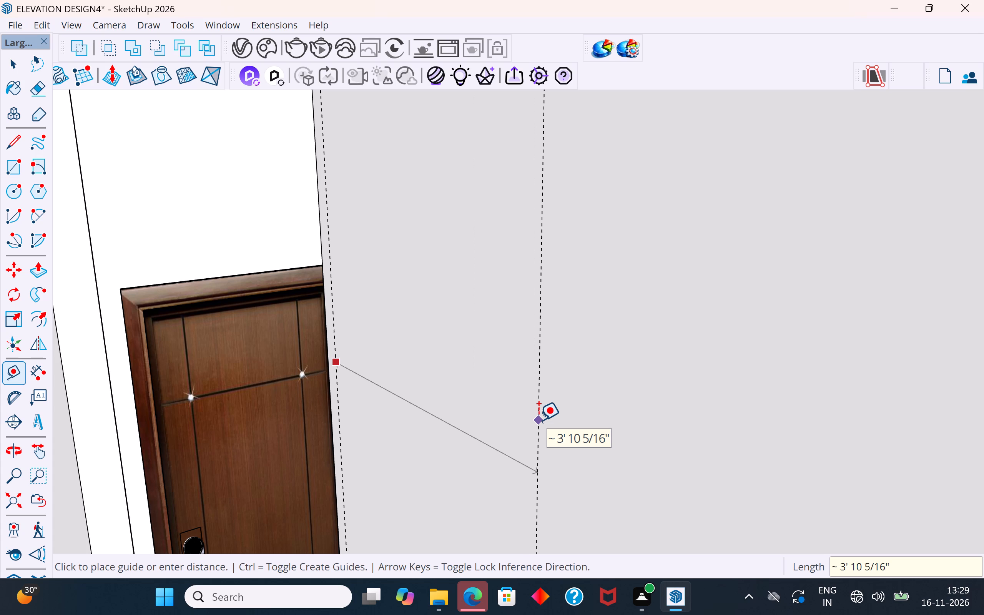
type("3'3\"")
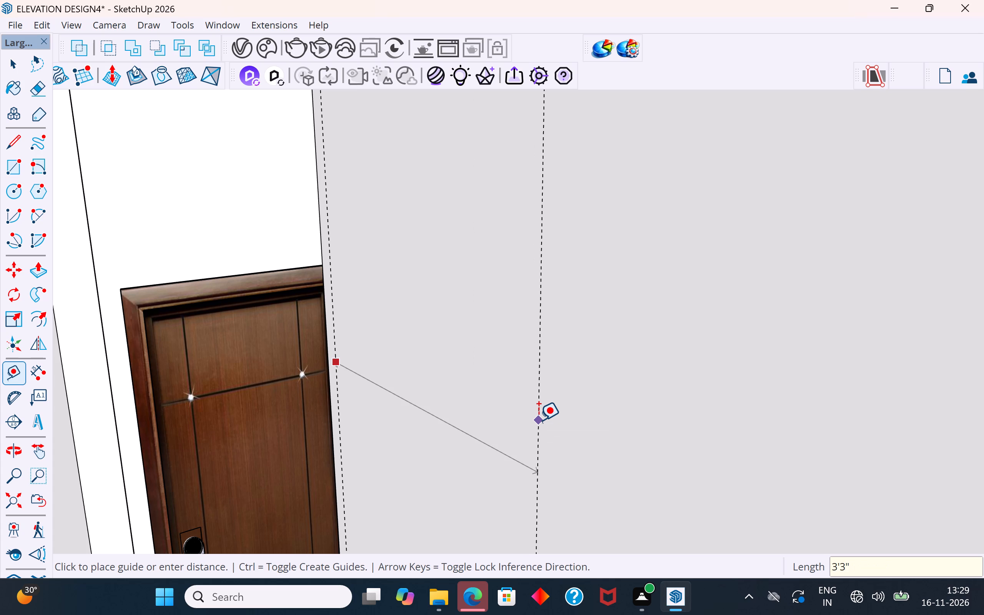
key("Return")
Place a horizontal guide on the partition, 6'6" above its bottom edge.
scroll(484, 372, "up", 1)
scroll(466, 354, "down", 16)
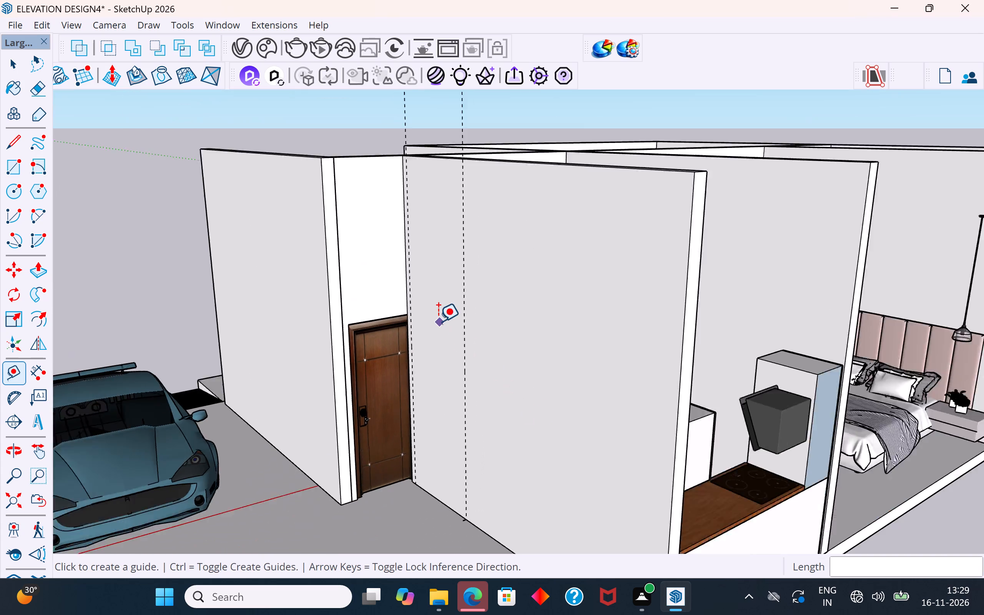
scroll(438, 321, "down", 1)
middle_click_drag(436, 347, 448, 389)
scroll(461, 497, "up", 8)
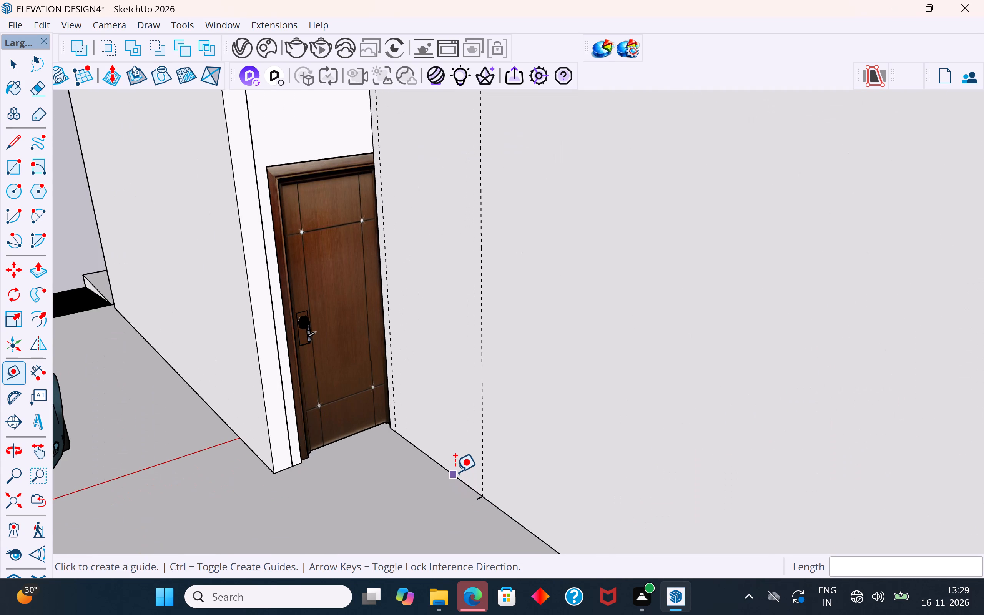
left_click(455, 472)
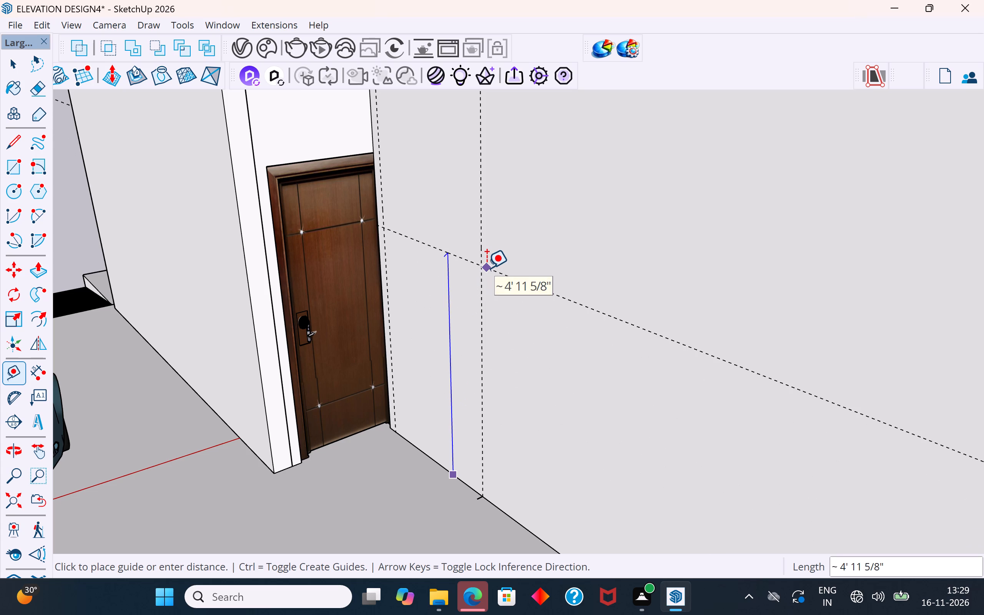
key("3")
key("BackSpace")
type("6'")
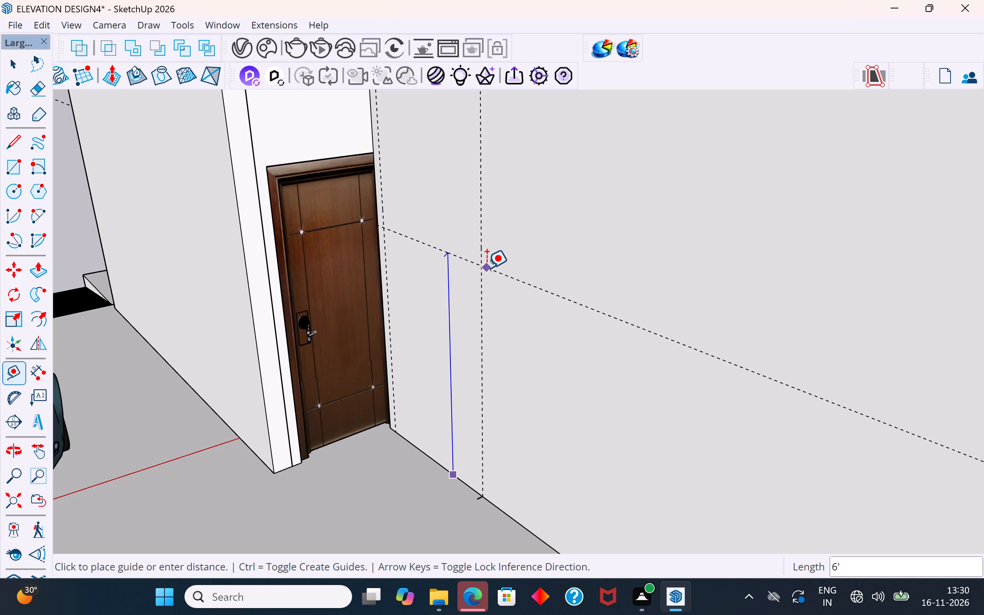
type("6\"")
key("Return")
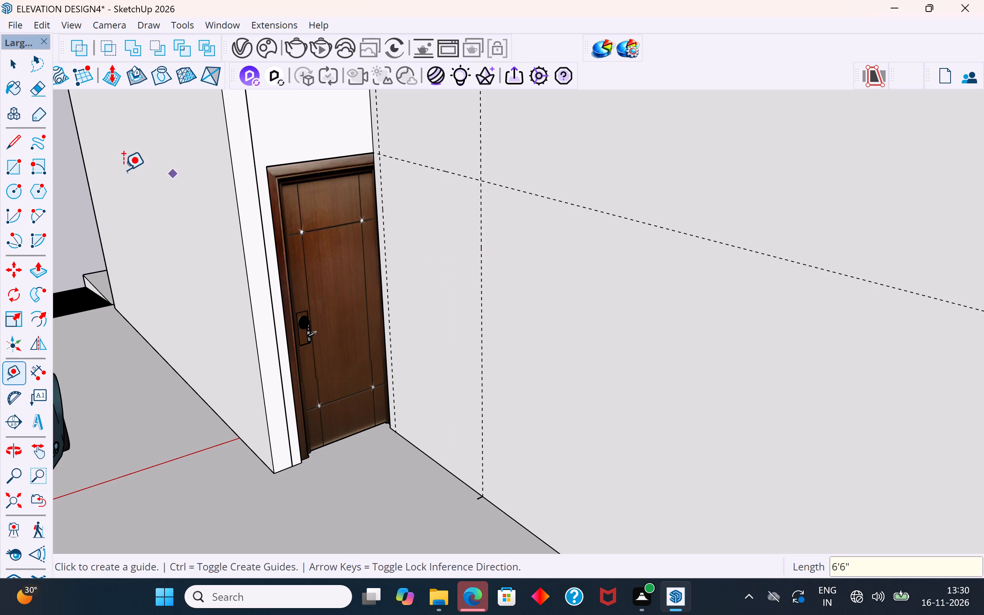
Inside the partition group, draw a door rectangle about 3'3" by 6'6" between the guides down to the floor, and close the group.
left_click(13, 65)
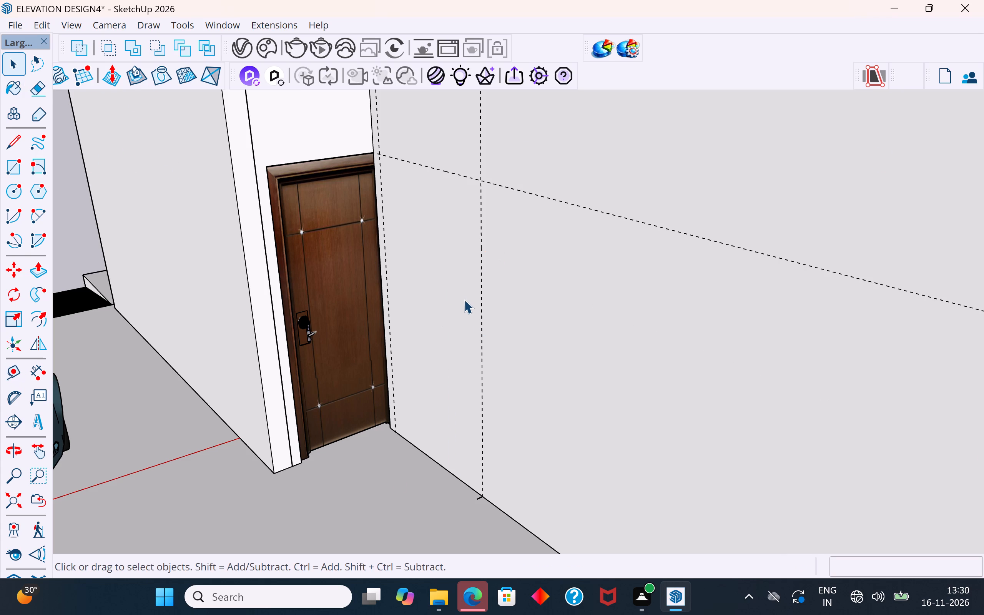
double_click(463, 298)
left_click(462, 293)
left_click(457, 268)
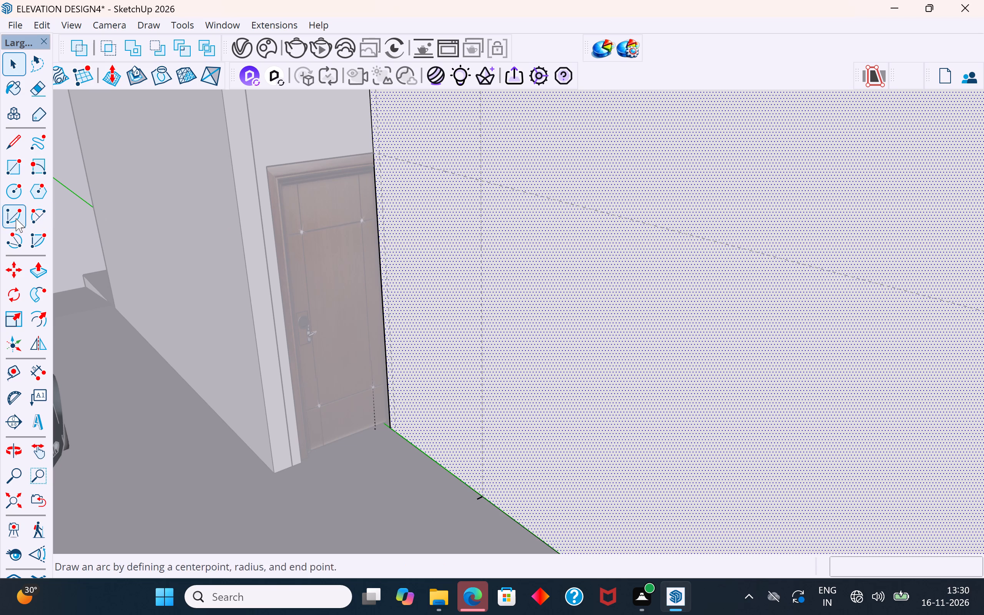
left_click(15, 165)
scroll(412, 173, "up", 4)
middle_click_drag(419, 169, 340, 230)
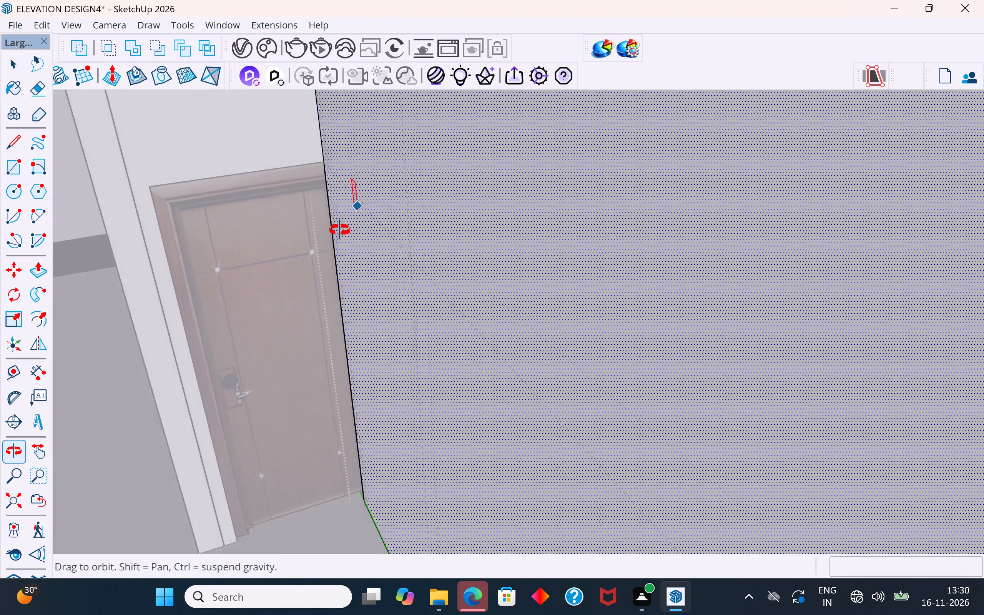
middle_click_drag(340, 230, 382, 149)
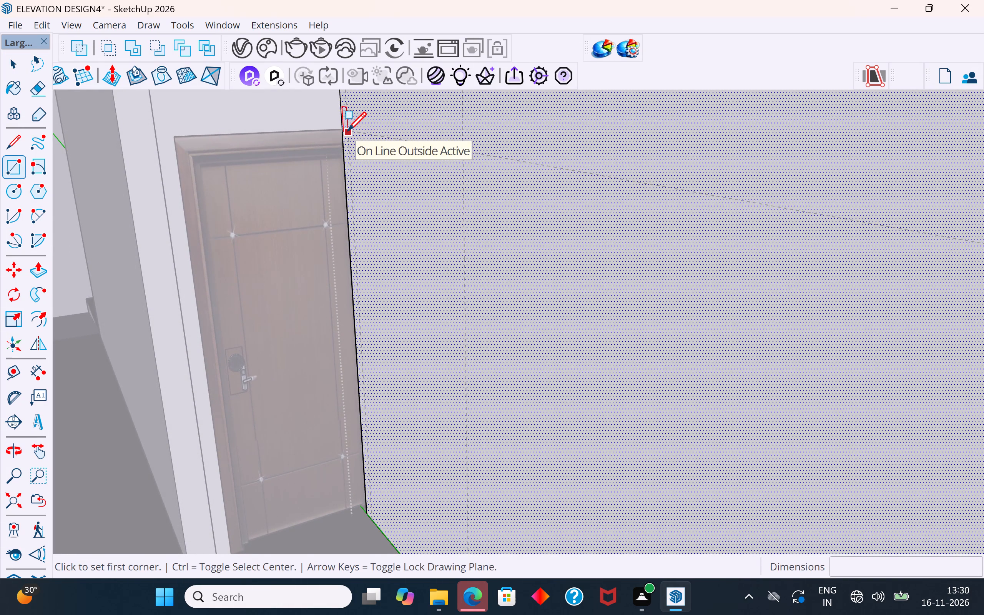
left_click(347, 133)
scroll(347, 133, "down", 4)
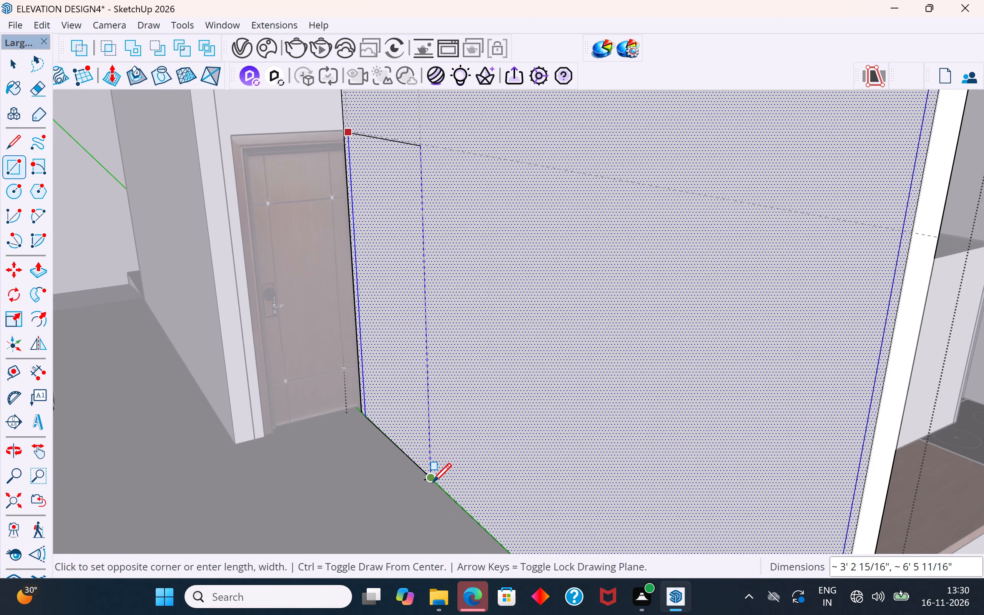
scroll(432, 484, "up", 3)
left_click(432, 479)
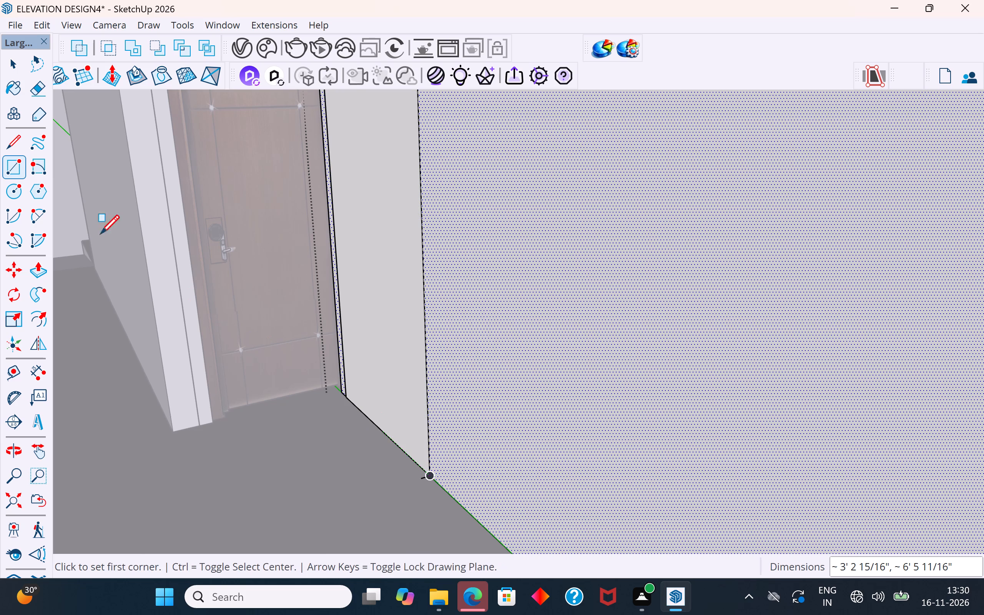
left_click(15, 61)
left_click(73, 221)
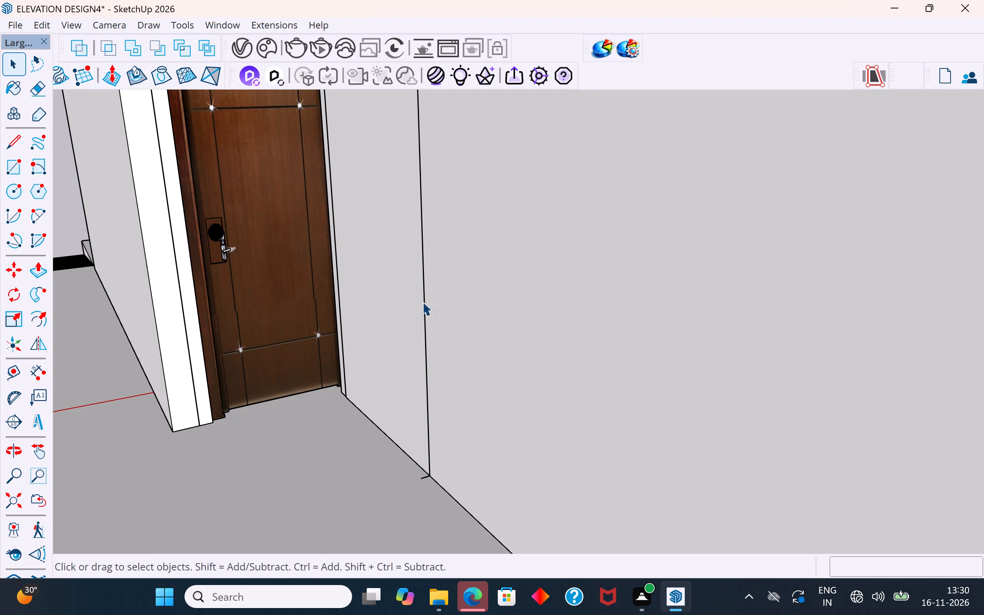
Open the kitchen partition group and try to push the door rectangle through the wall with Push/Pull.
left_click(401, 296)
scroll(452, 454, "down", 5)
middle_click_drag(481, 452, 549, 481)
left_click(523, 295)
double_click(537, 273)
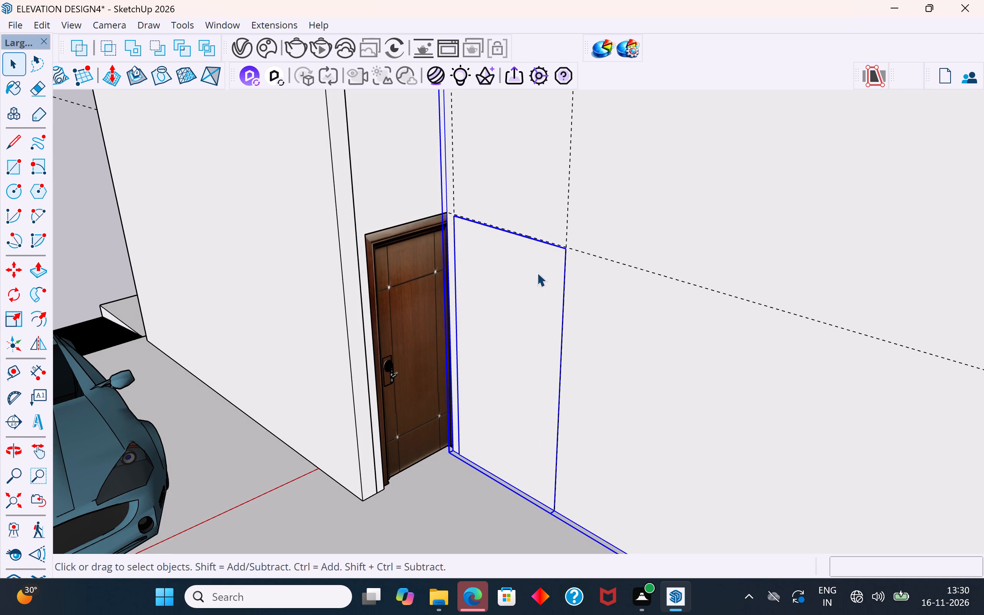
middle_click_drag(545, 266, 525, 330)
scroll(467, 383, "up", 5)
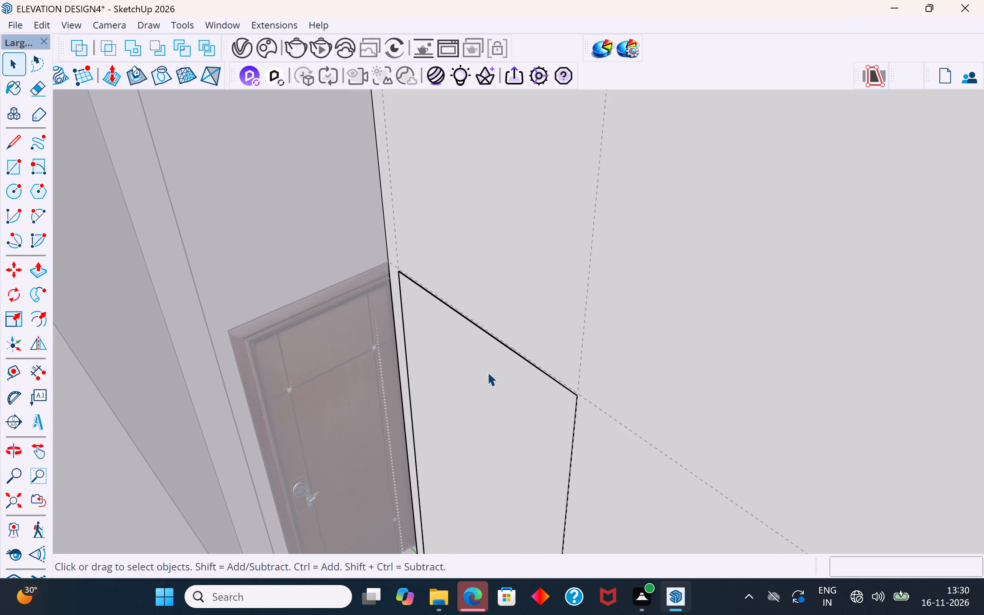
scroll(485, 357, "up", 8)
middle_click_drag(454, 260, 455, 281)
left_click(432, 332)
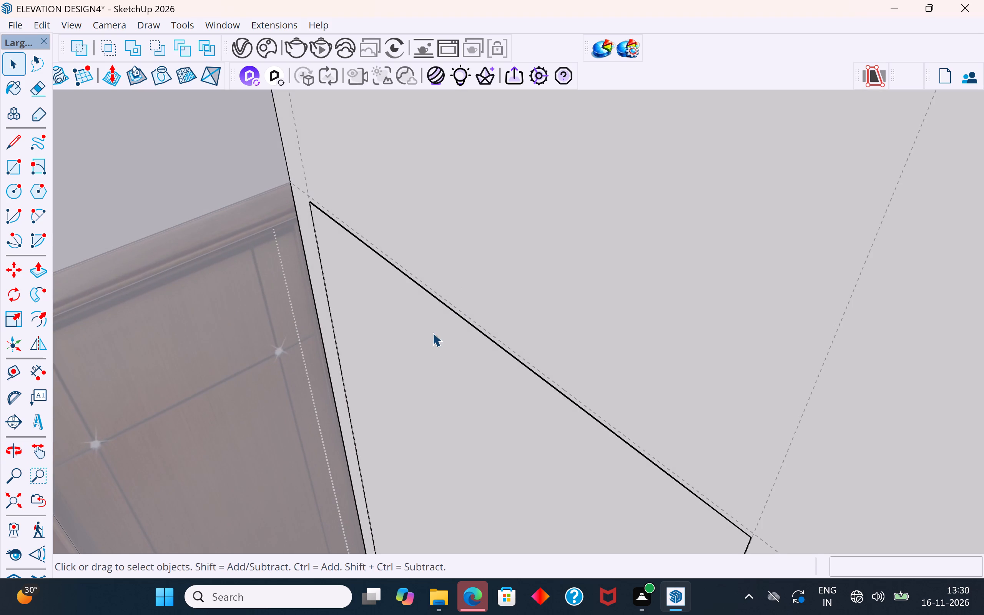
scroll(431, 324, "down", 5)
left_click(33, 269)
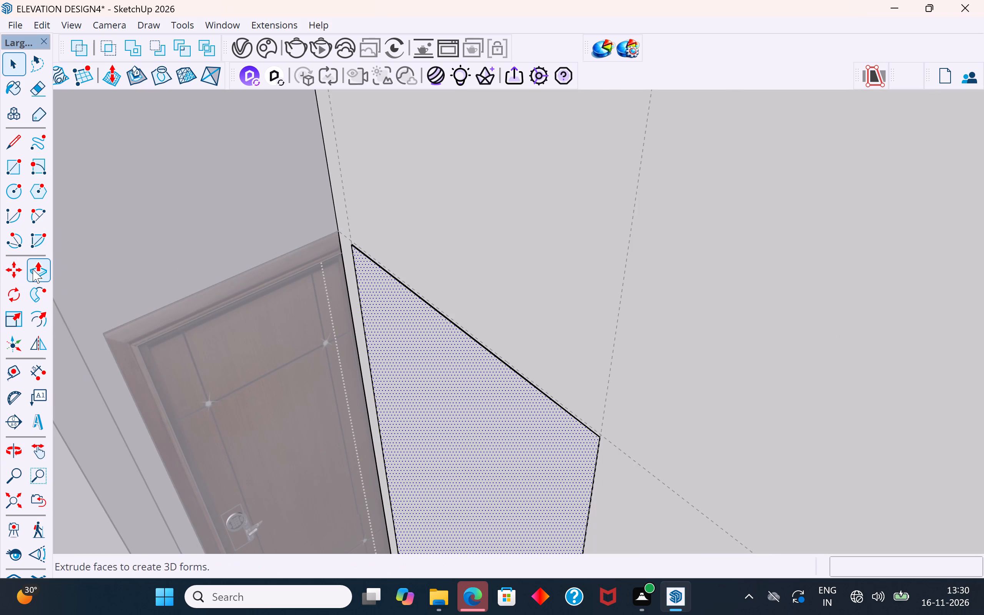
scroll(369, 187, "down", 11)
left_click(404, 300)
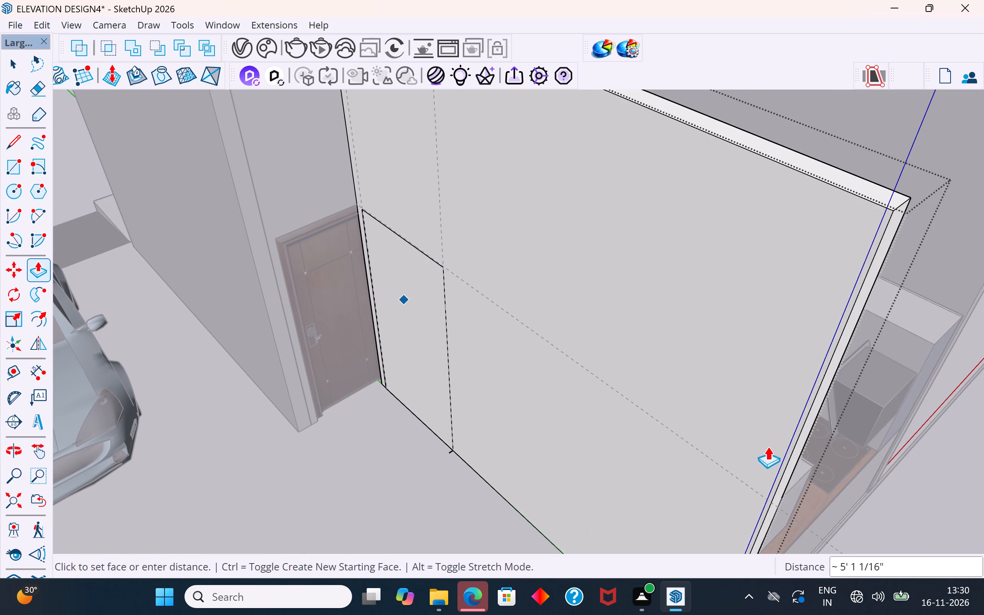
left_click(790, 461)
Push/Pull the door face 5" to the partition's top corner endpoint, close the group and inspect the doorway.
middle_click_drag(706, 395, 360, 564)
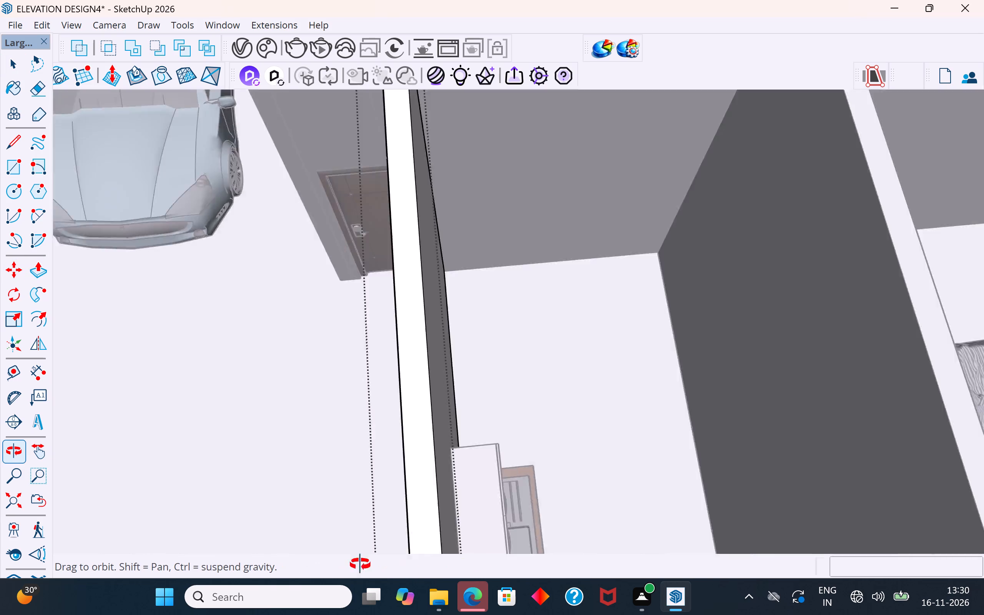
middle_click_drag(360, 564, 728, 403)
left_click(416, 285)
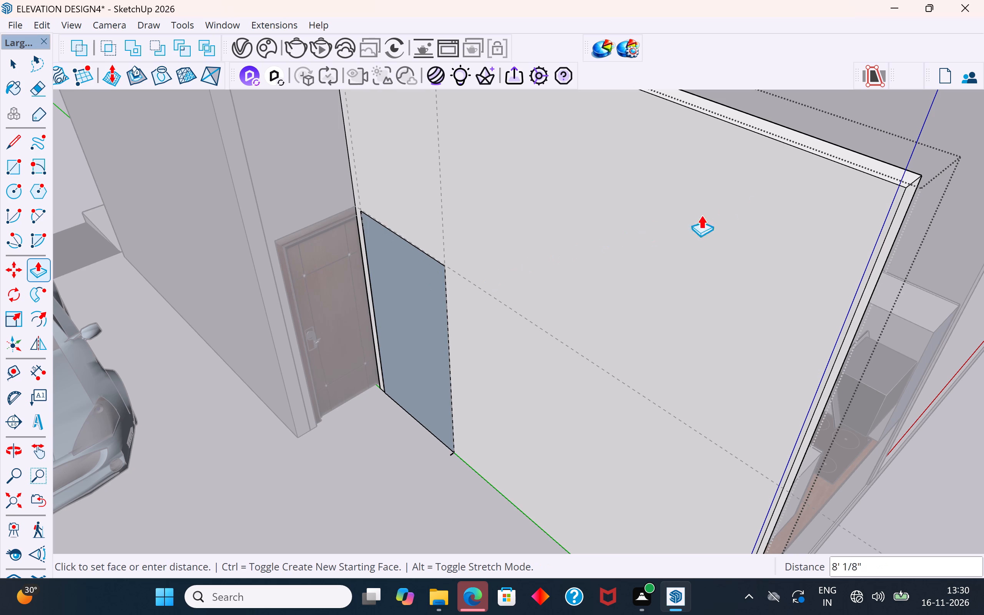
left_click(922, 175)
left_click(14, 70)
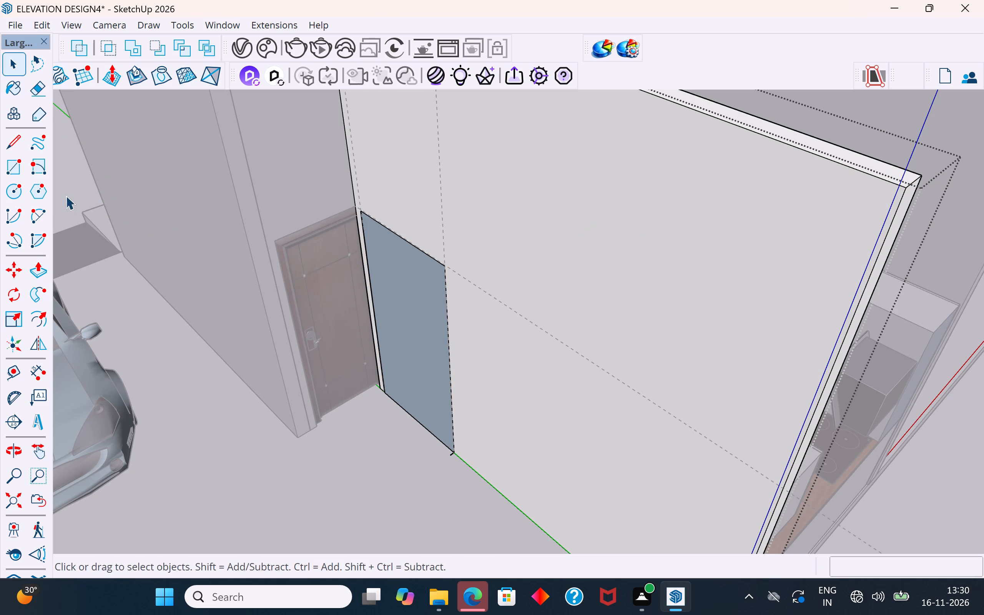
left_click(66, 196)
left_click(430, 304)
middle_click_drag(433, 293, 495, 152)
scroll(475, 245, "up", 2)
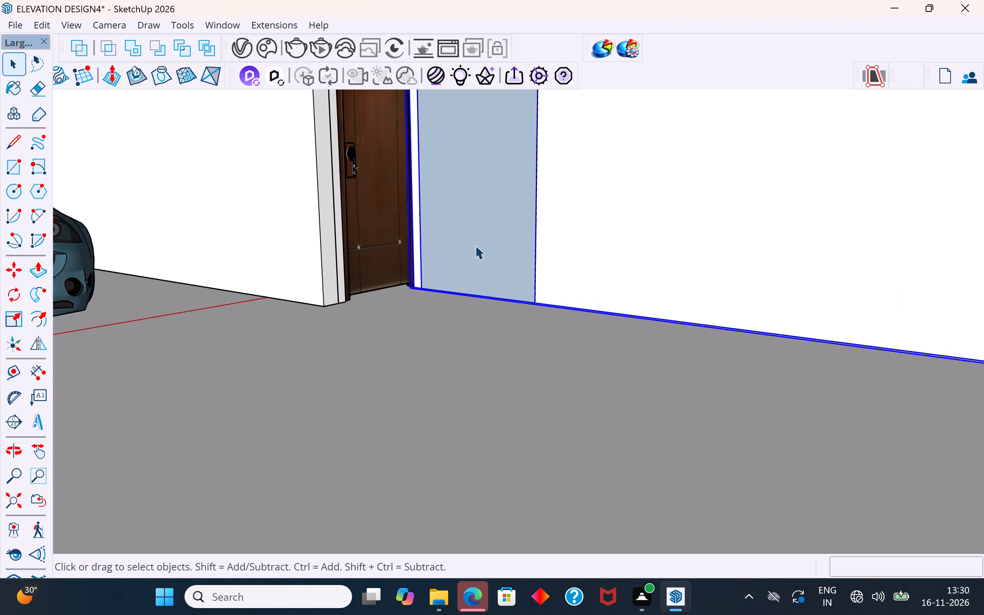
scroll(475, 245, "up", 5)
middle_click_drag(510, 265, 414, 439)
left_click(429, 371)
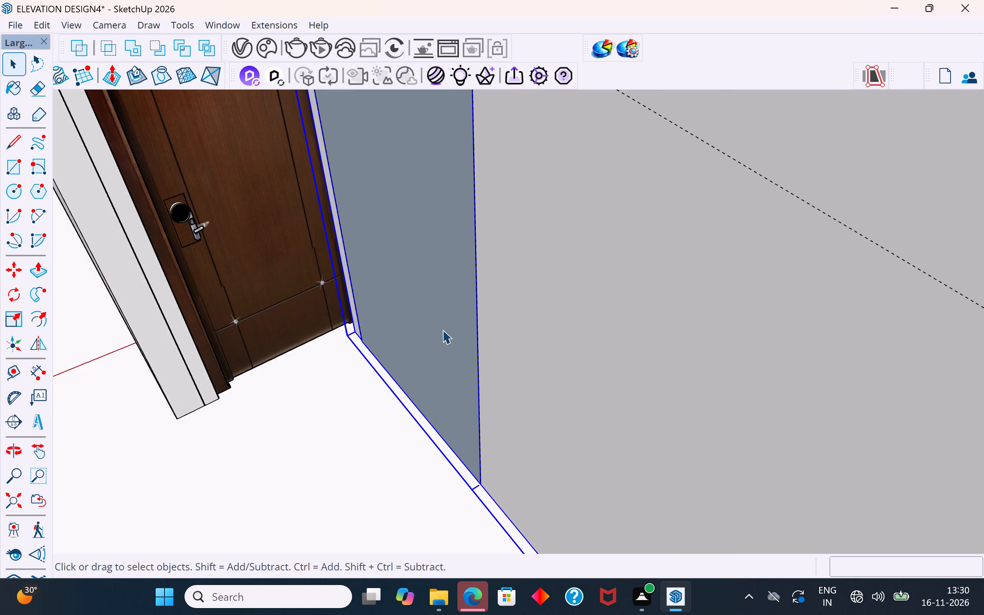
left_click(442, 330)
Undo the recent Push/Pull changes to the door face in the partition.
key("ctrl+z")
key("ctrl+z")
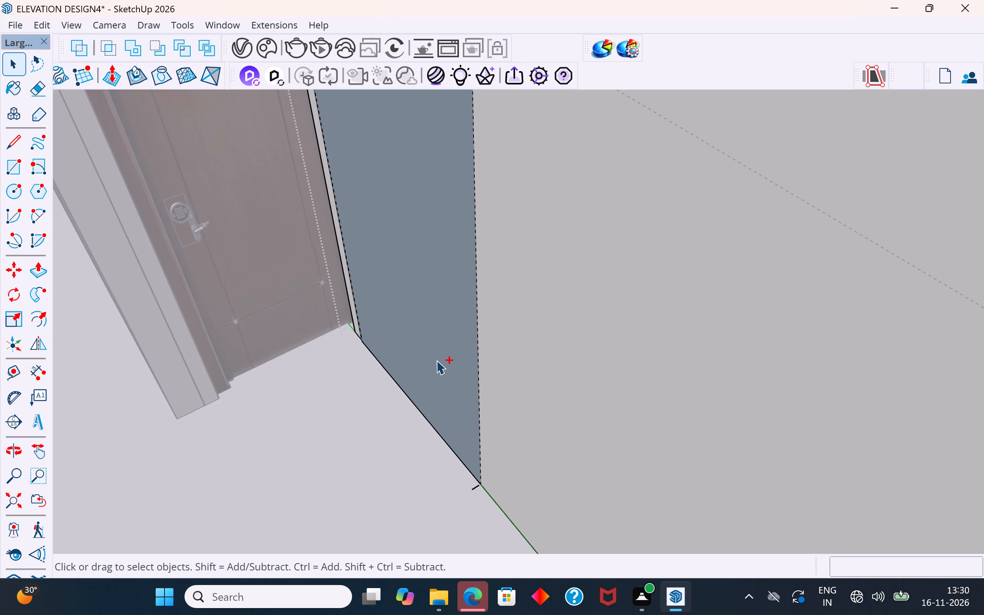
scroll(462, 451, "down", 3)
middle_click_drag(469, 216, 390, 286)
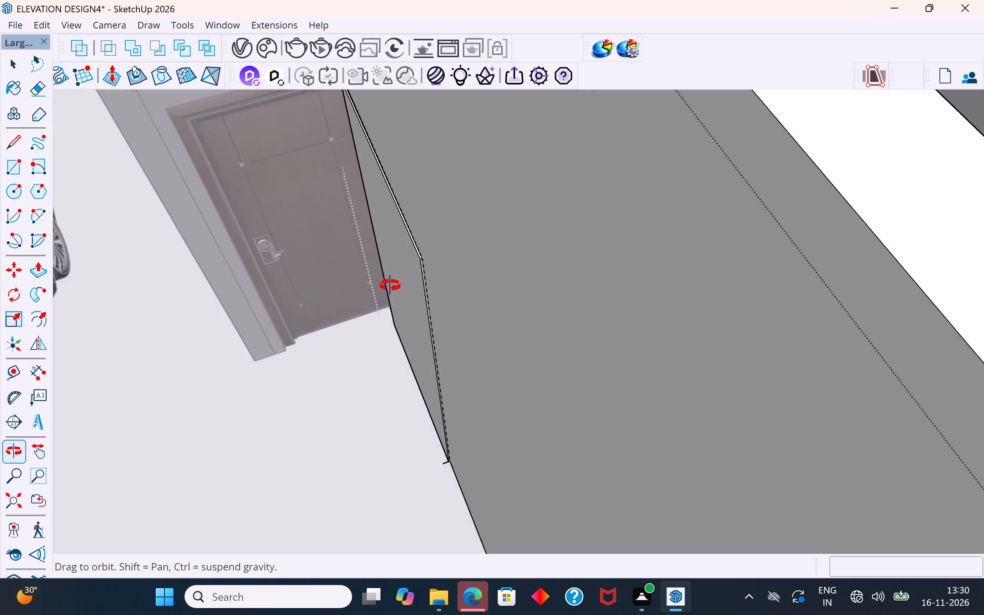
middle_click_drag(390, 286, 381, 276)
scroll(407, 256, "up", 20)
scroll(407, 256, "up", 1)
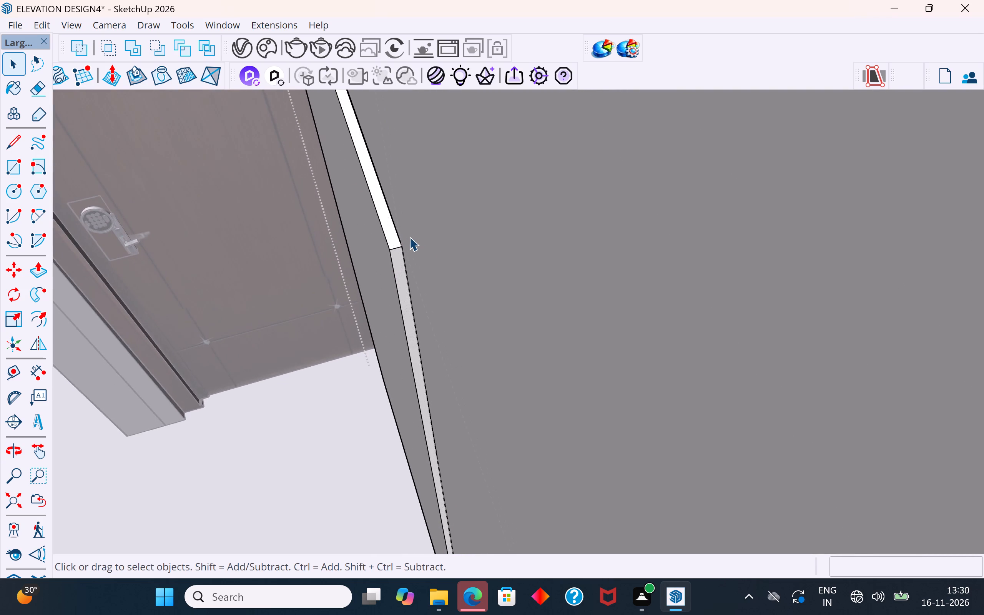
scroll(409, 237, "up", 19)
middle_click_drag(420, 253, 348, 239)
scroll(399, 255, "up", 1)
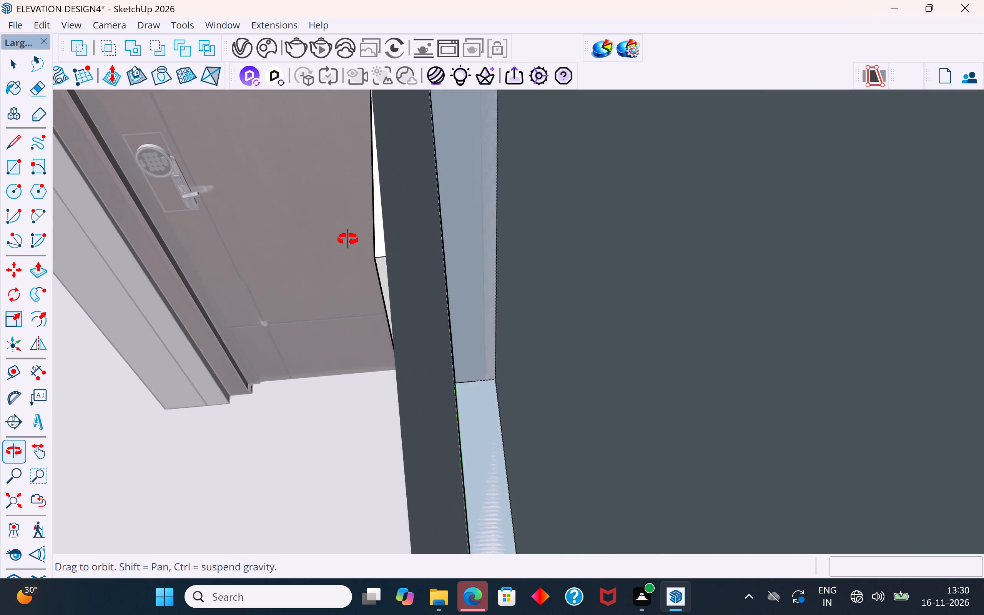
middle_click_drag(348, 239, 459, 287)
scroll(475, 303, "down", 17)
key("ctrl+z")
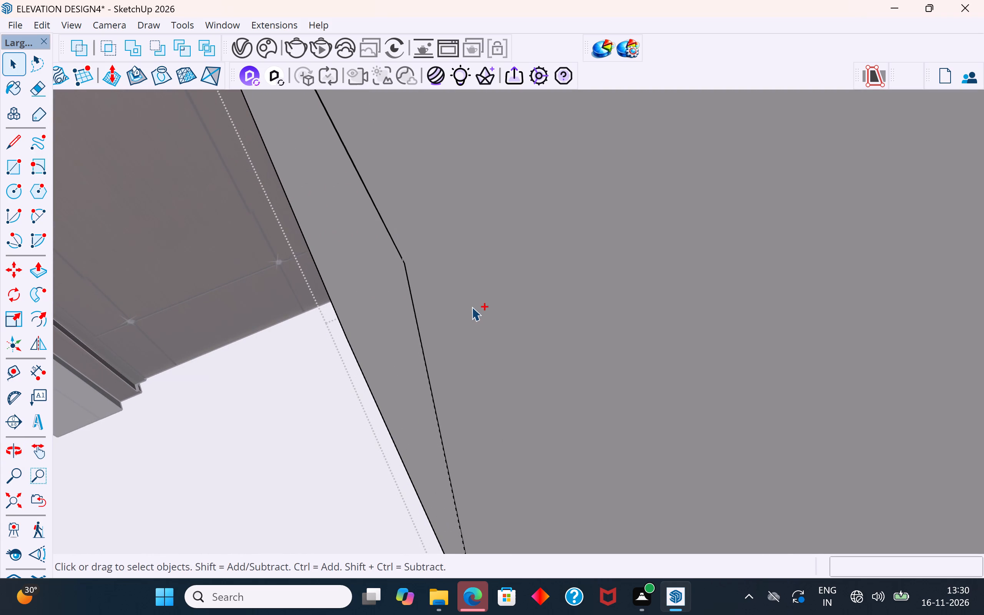
Try to push the door rectangle about 5" through to the partition's opposite face.
scroll(493, 245, "down", 20)
scroll(493, 245, "down", 5)
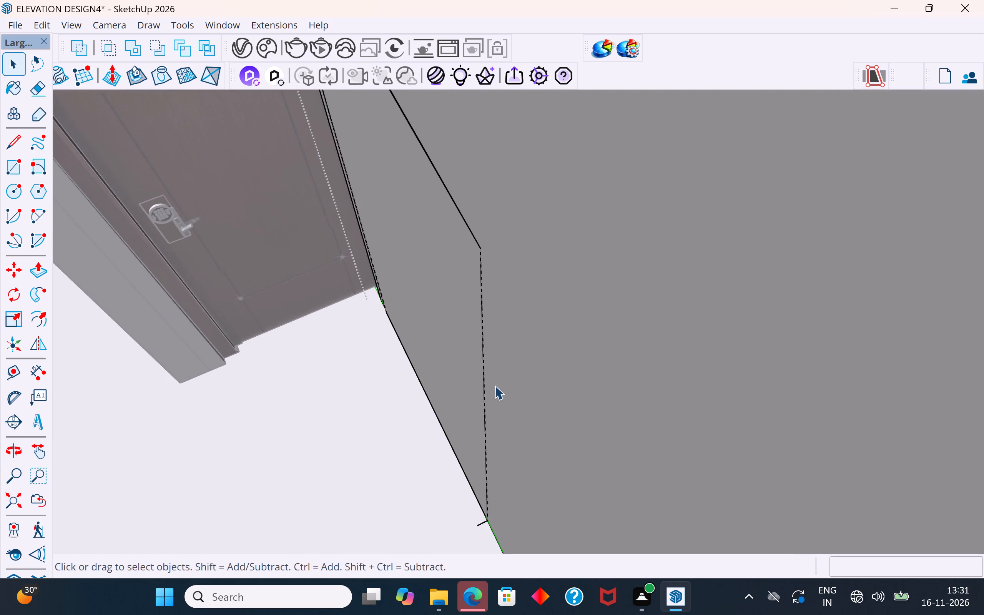
middle_click_drag(497, 386, 740, 537)
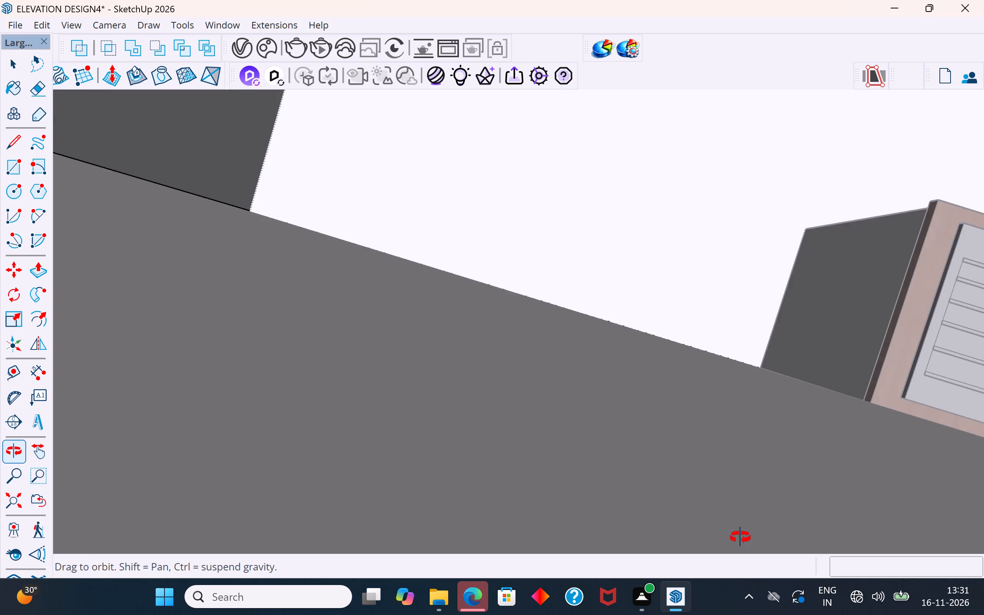
middle_click_drag(740, 537, 792, 422)
left_click(470, 306)
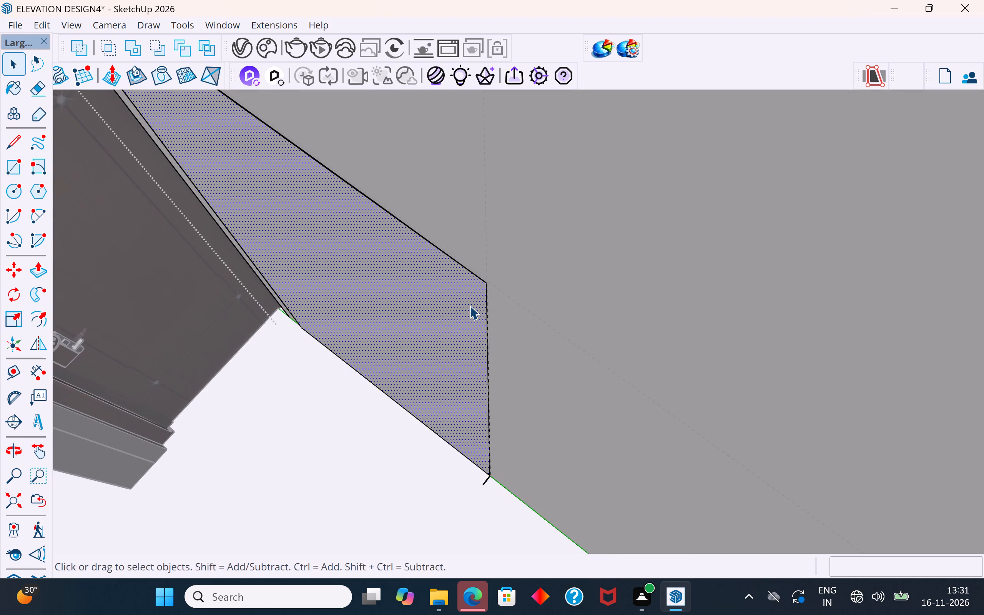
left_click(31, 276)
left_click(454, 318)
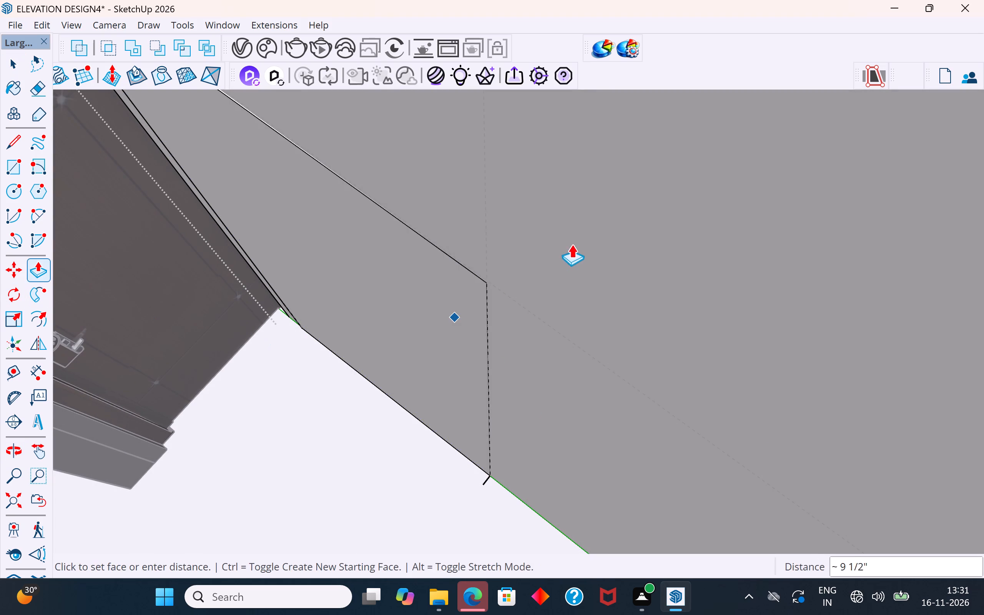
middle_click_drag(573, 243, 317, 332)
scroll(320, 334, "down", 5)
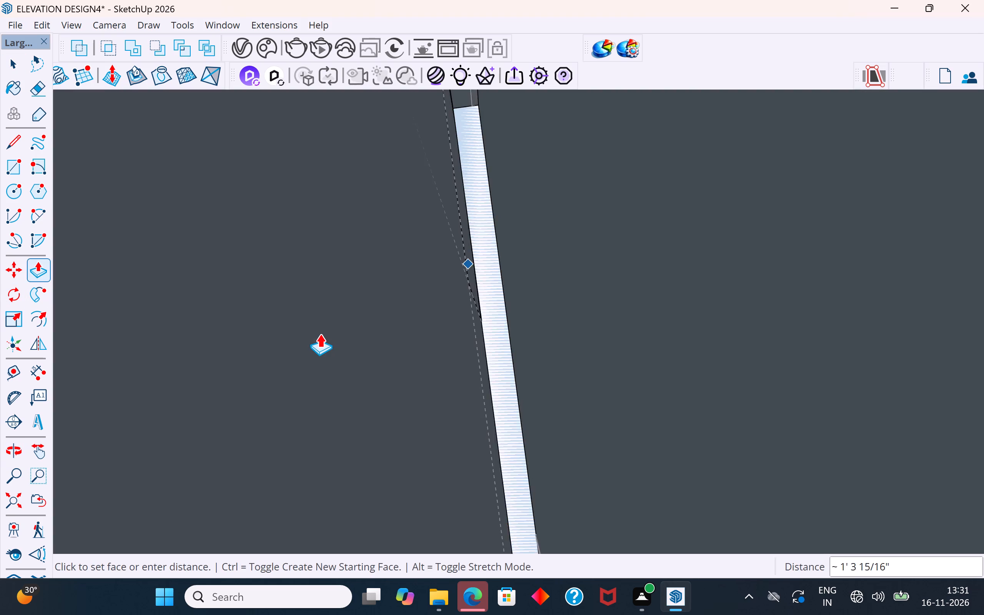
scroll(320, 334, "down", 4)
scroll(458, 344, "down", 14)
scroll(411, 269, "up", 1)
scroll(412, 265, "down", 10)
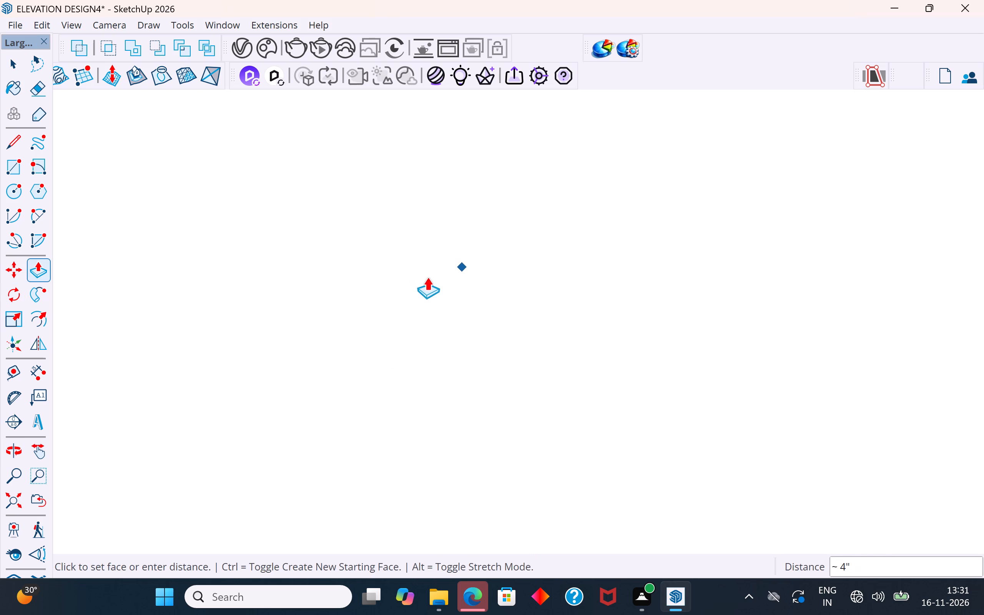
scroll(427, 277, "down", 20)
scroll(427, 277, "down", 1)
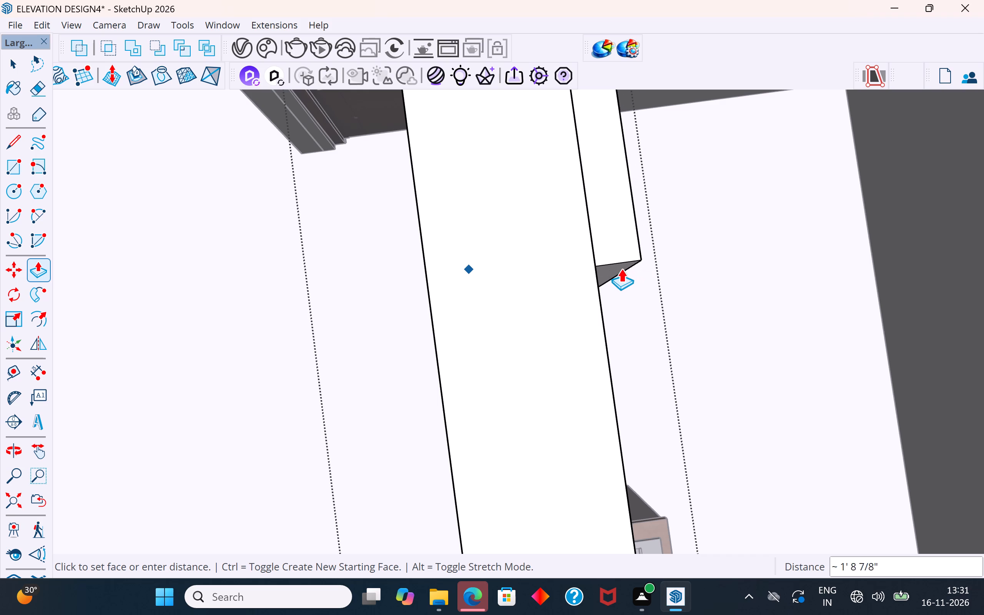
left_click(599, 275)
middle_click_drag(429, 327, 637, 178)
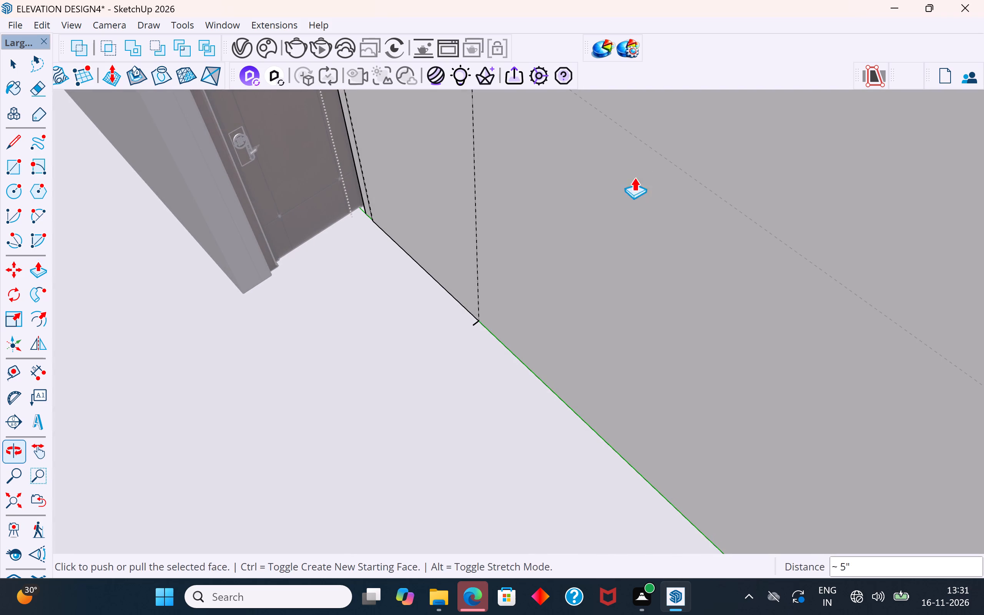
Try to delete the door face inside the partition group to clear the opening.
left_click(12, 53)
left_click(440, 197)
middle_click_drag(483, 254, 638, 220)
key("Delete")
left_click(452, 259)
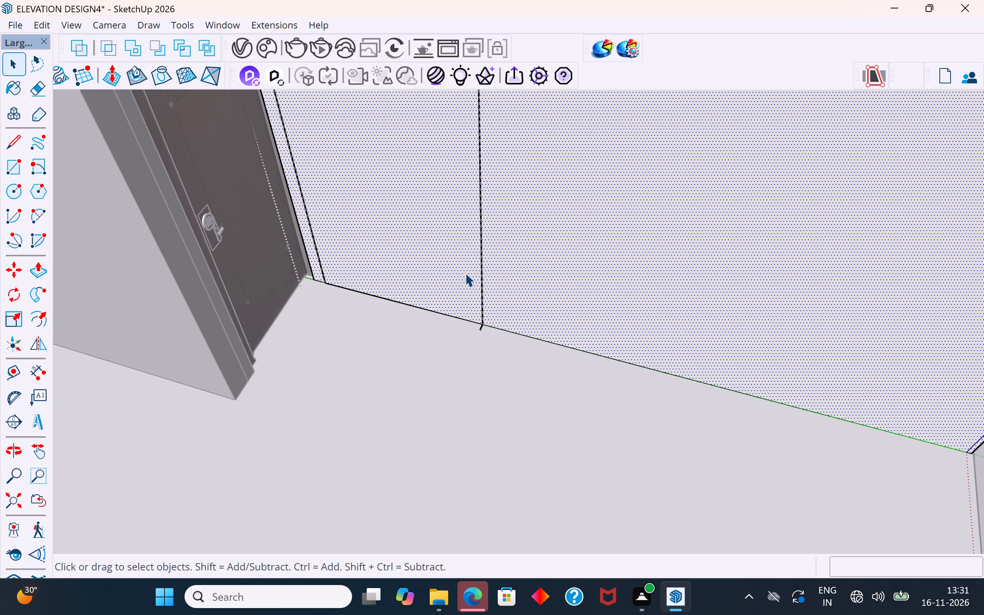
Delete the short stray edge at the door outline's bottom corner, farthest from the wooden door.
scroll(492, 309, "up", 20)
scroll(492, 309, "up", 14)
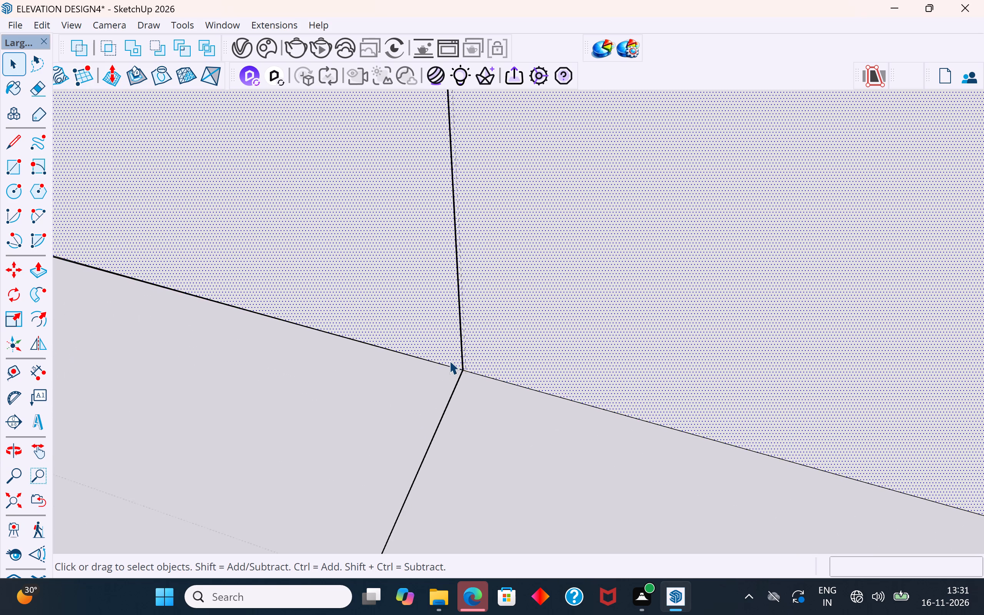
scroll(449, 361, "up", 1)
left_click(461, 382)
key("Delete")
scroll(532, 403, "down", 5)
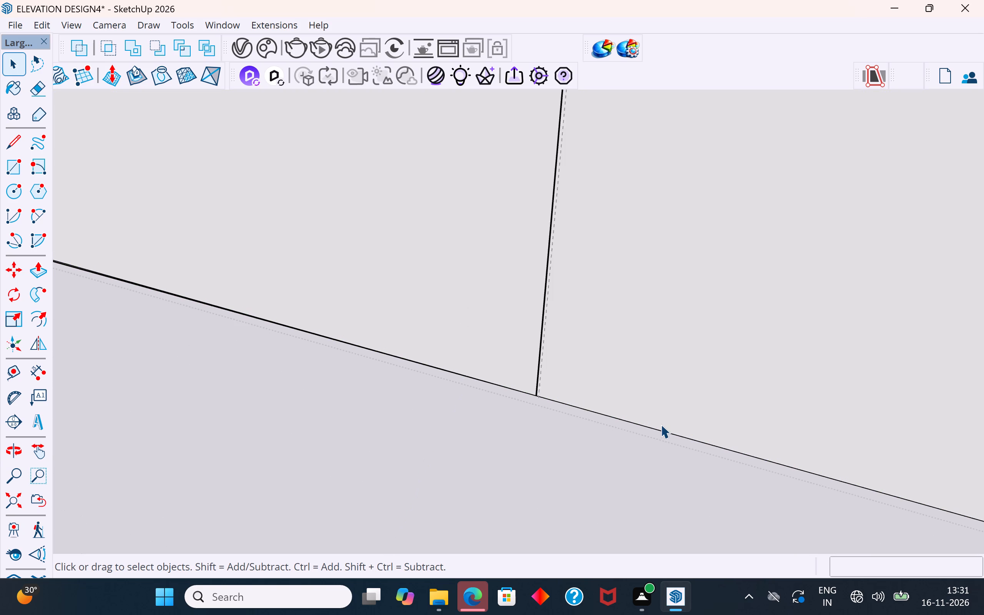
Draw a rectangle about 6'6" by 8 9/16" inside the door outline, starting from its bottom corner farthest from the wooden door.
scroll(661, 424, "down", 20)
scroll(661, 424, "down", 10)
scroll(406, 319, "up", 5)
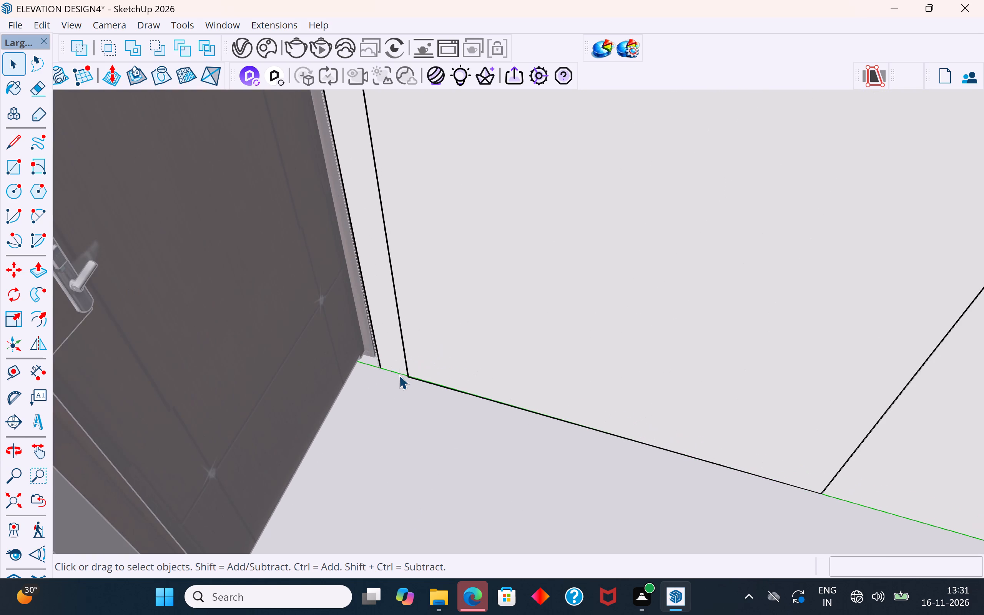
scroll(406, 365, "up", 5)
left_click(432, 389)
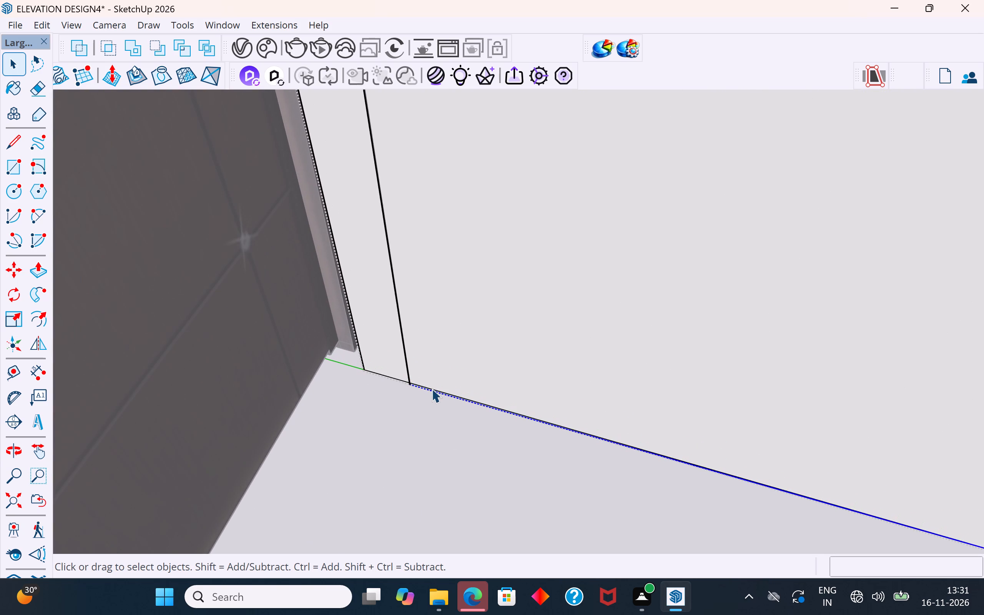
scroll(411, 397, "down", 6)
triple_click(540, 345)
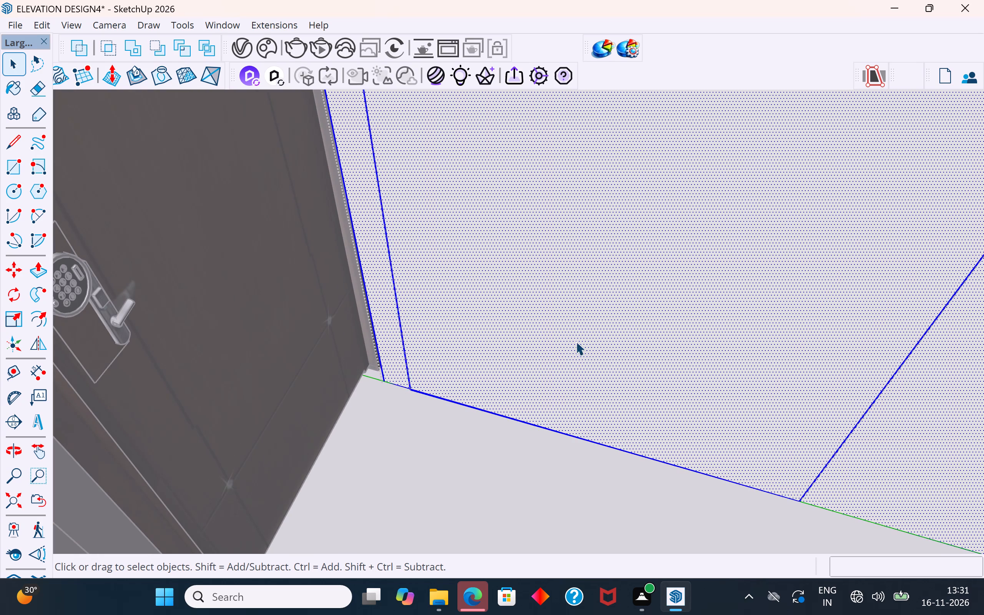
scroll(555, 391, "down", 5)
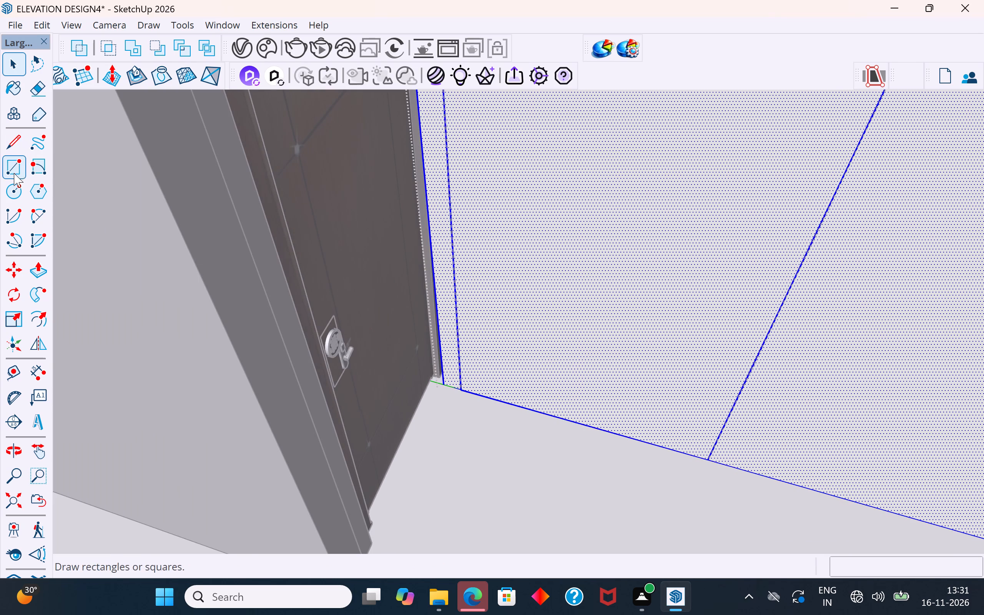
left_click(14, 173)
scroll(709, 465, "up", 5)
left_click(708, 459)
scroll(700, 458, "down", 6)
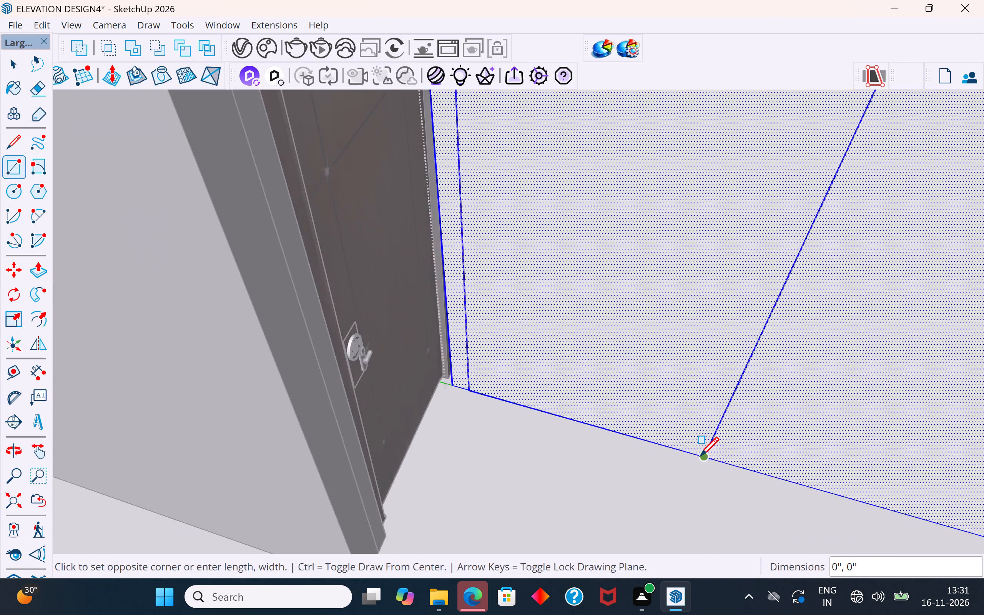
scroll(700, 458, "down", 7)
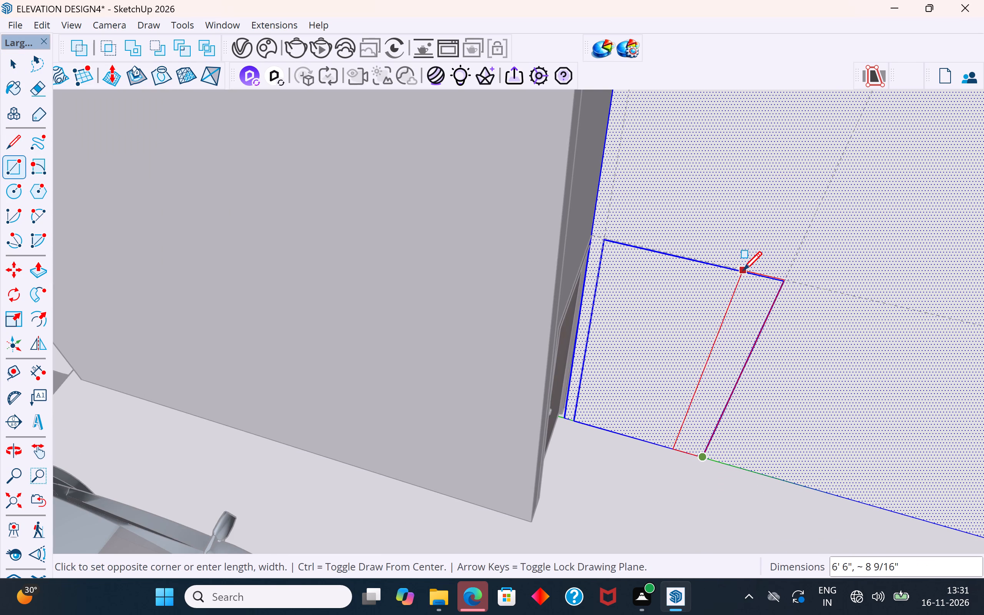
left_click(743, 272)
left_click(21, 63)
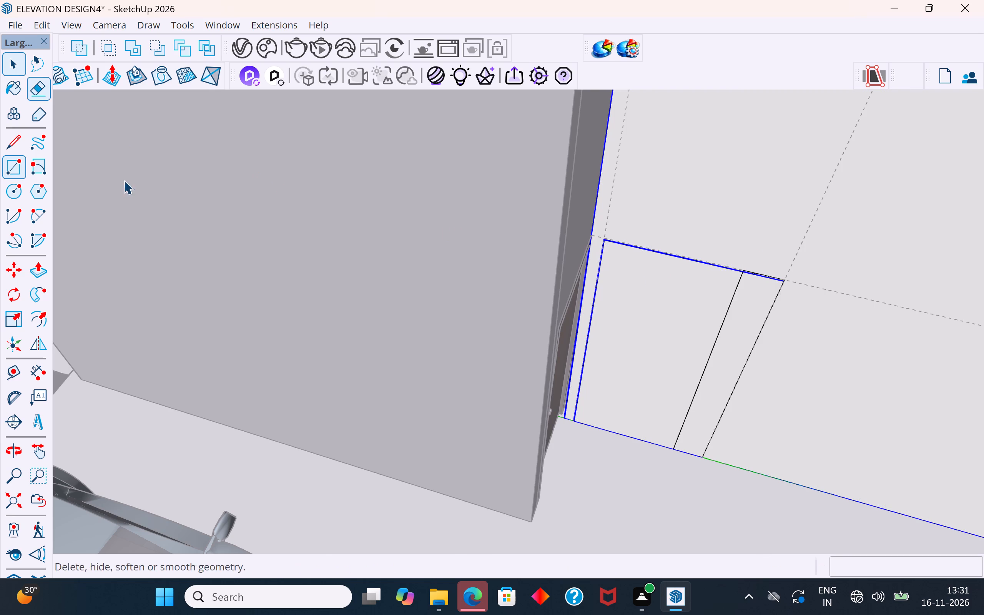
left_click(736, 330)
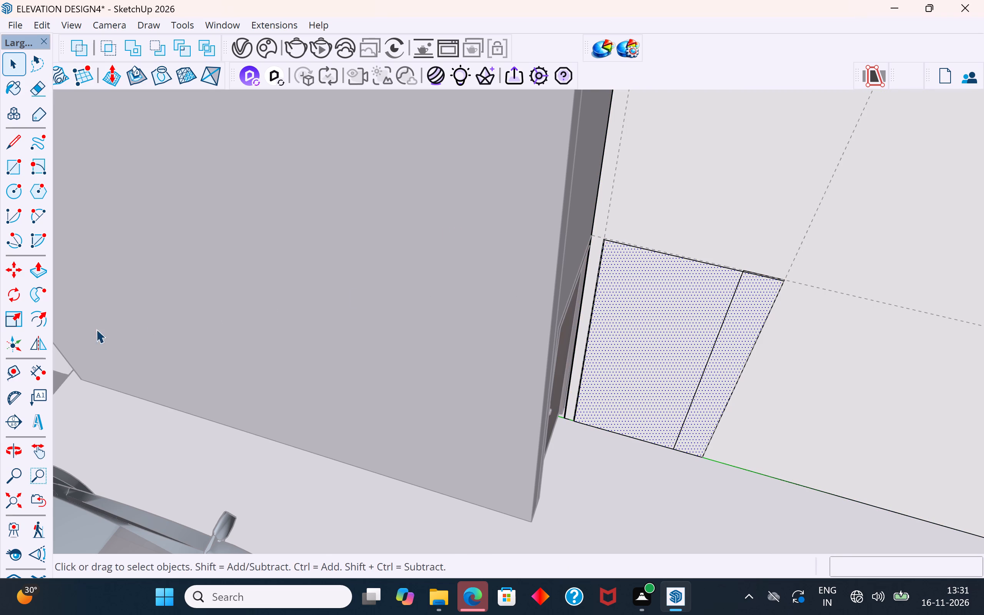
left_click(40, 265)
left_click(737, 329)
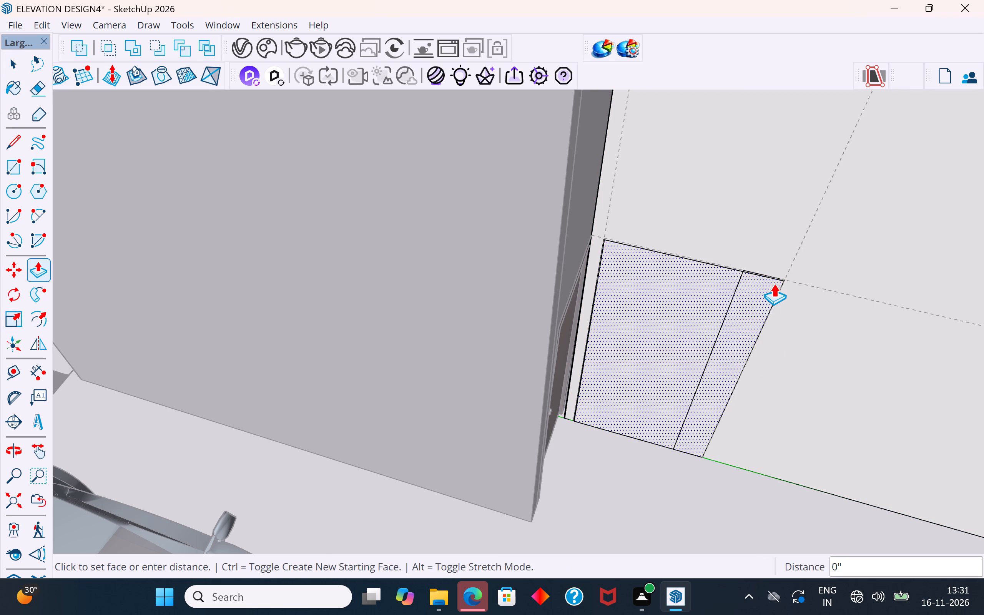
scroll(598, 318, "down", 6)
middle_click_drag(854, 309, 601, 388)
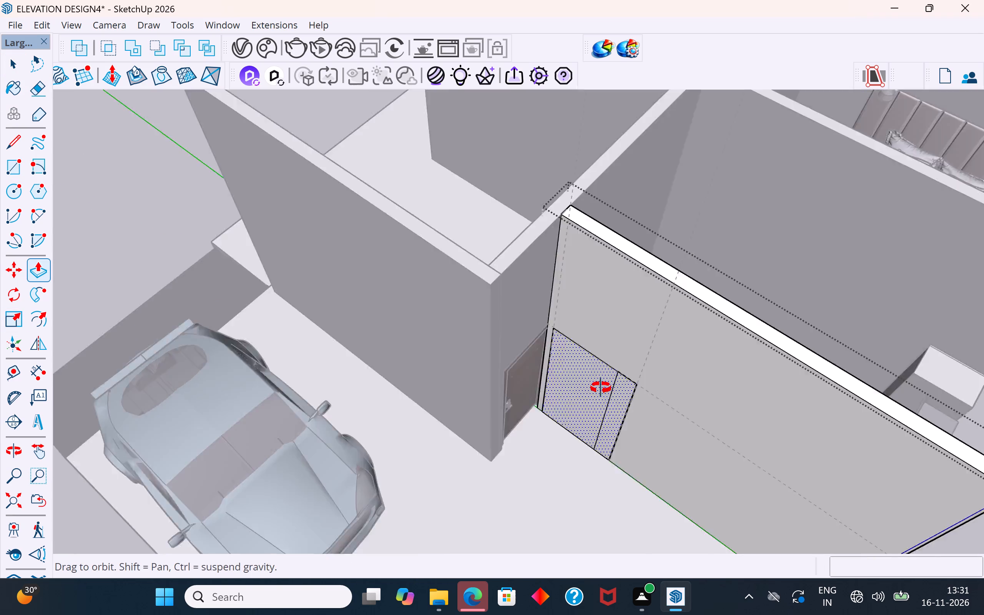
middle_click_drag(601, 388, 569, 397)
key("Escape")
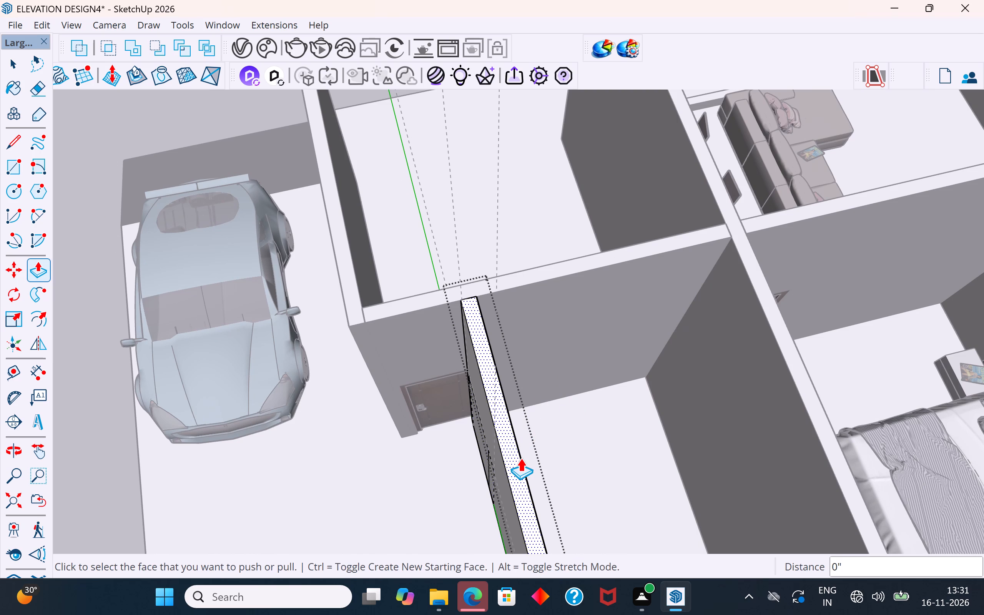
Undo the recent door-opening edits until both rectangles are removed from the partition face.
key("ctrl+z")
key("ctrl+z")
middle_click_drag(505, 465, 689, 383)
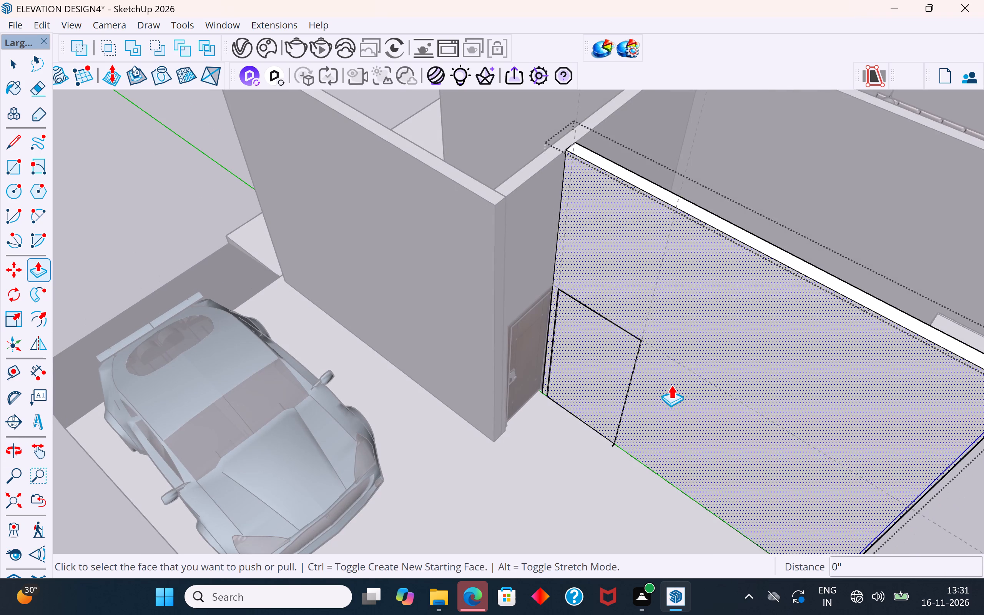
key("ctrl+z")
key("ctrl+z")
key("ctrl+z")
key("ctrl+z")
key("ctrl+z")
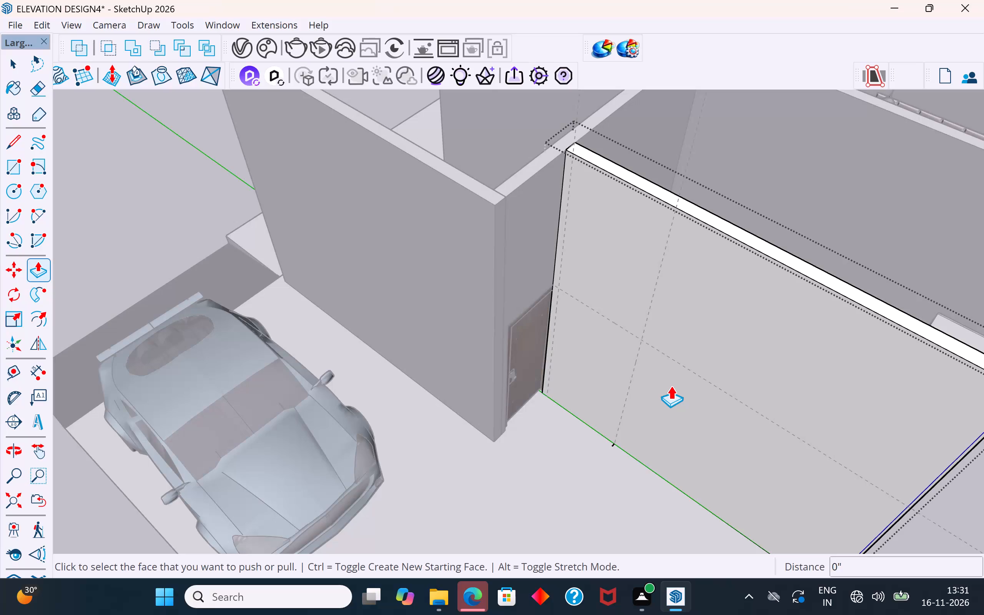
Delete all construction guides, both inside the partition group and in the rest of the model.
left_click(20, 66)
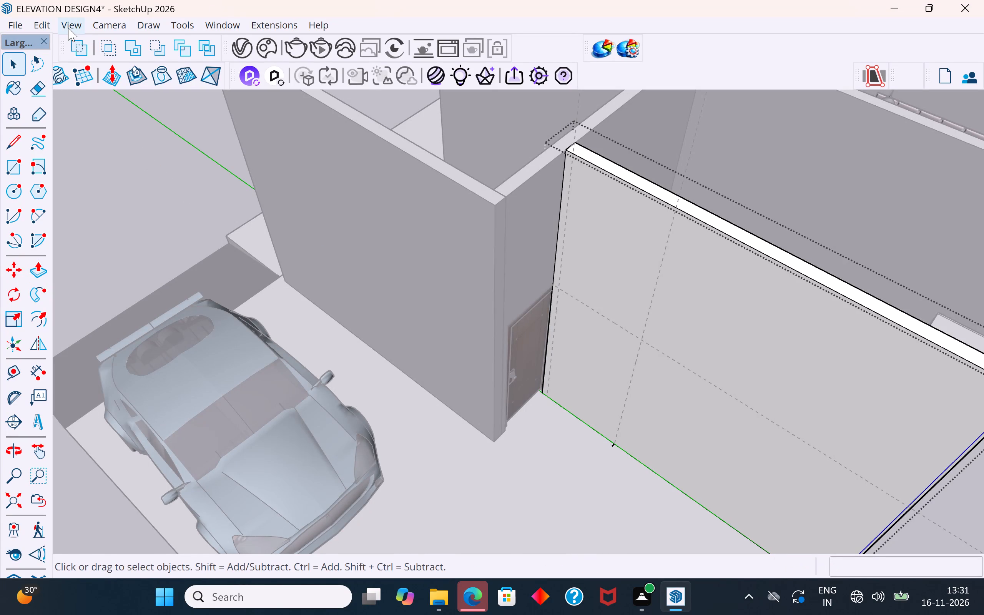
left_click(66, 26)
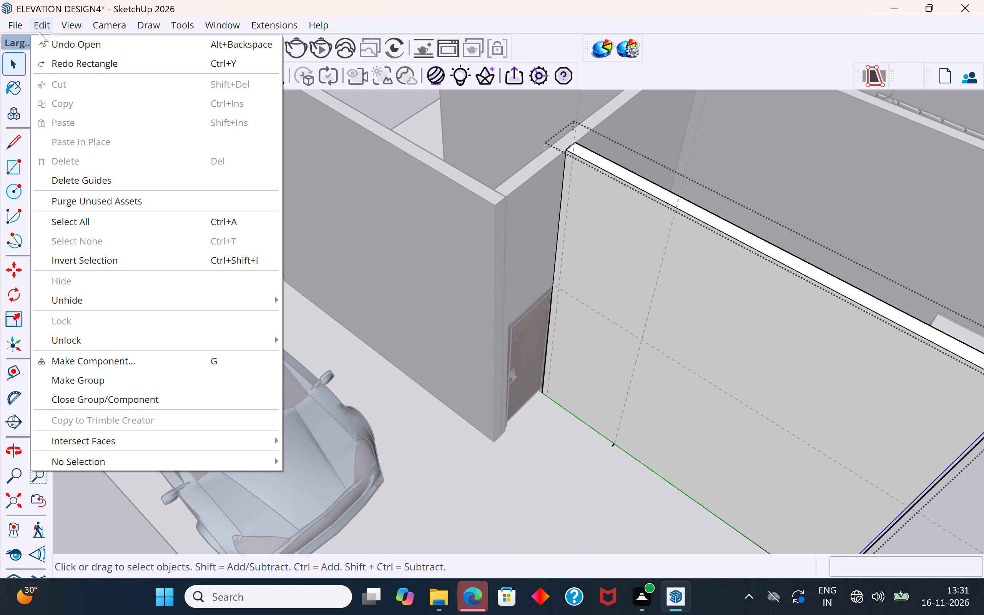
left_click(93, 176)
scroll(459, 350, "down", 9)
left_click(261, 275)
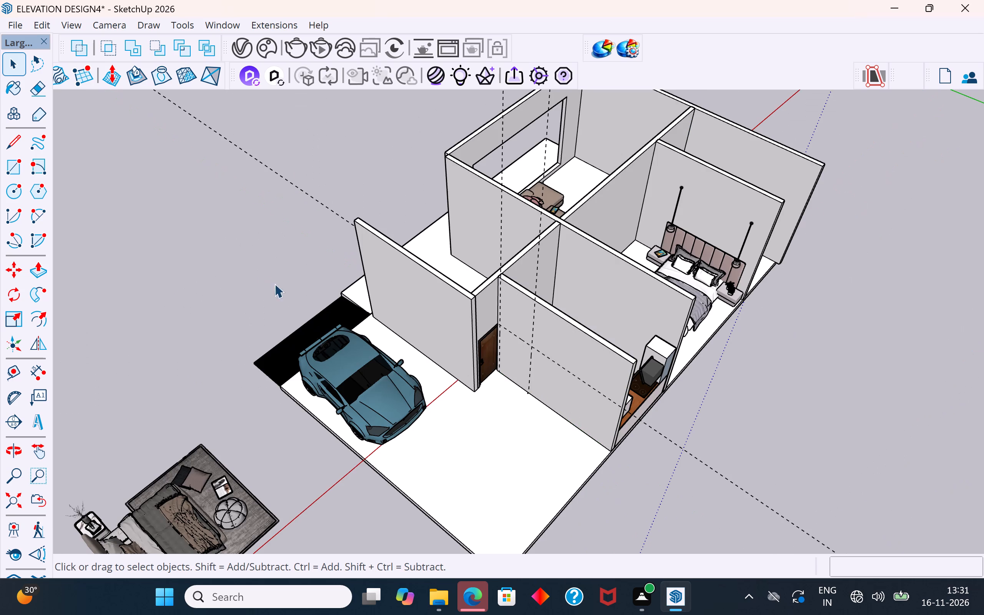
left_click(58, 23)
left_click(81, 177)
left_click(218, 238)
Delete the short stray edge at the base of the partition inside its group, and leave the group.
scroll(534, 352, "up", 2)
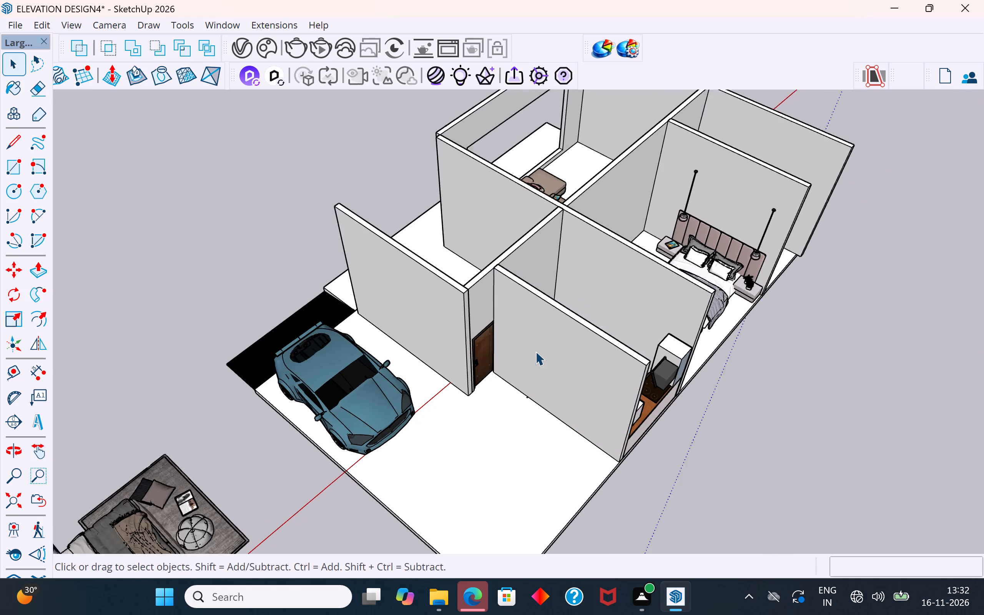
scroll(535, 351, "up", 3)
left_click(535, 351)
scroll(538, 402, "up", 4)
left_click(875, 506)
scroll(560, 474, "up", 2)
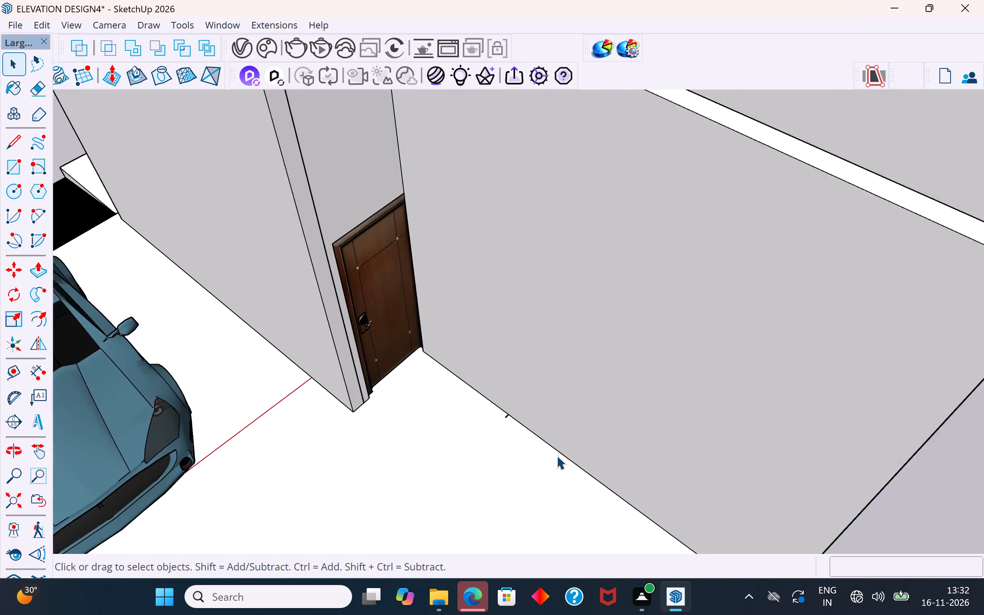
scroll(557, 455, "up", 8)
left_click(468, 389)
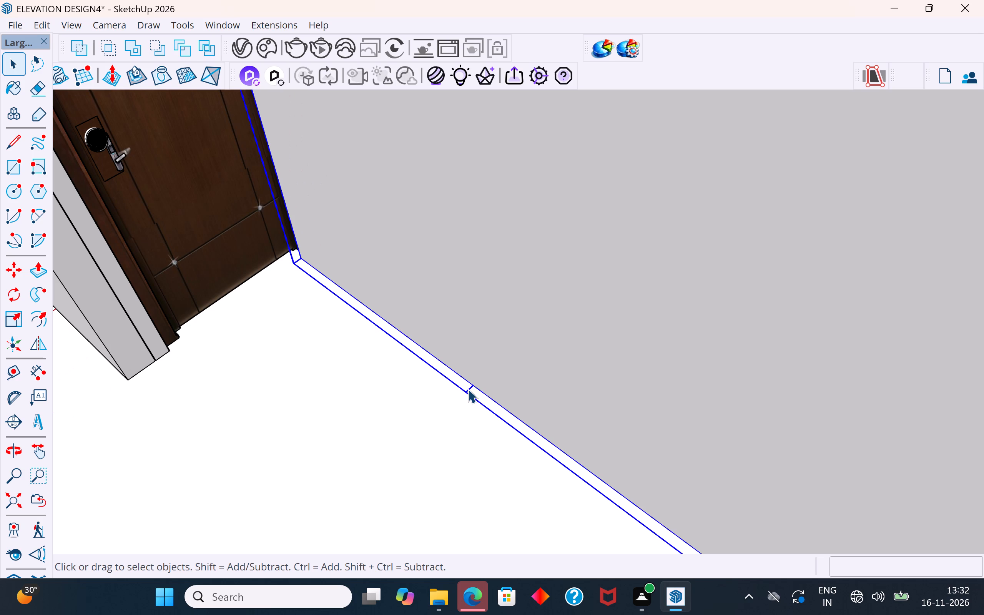
double_click(468, 389)
left_click(470, 391)
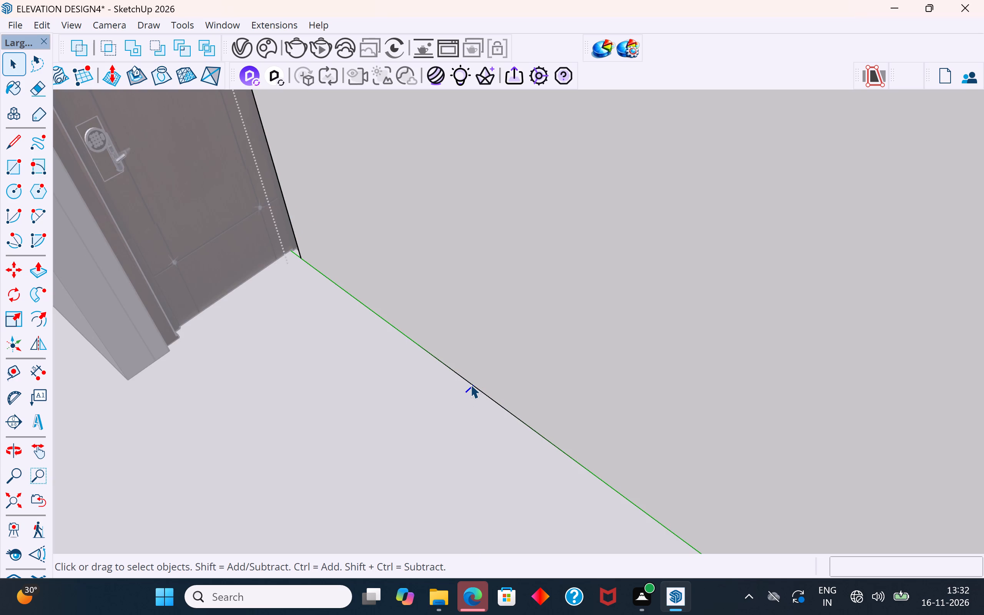
key("Delete")
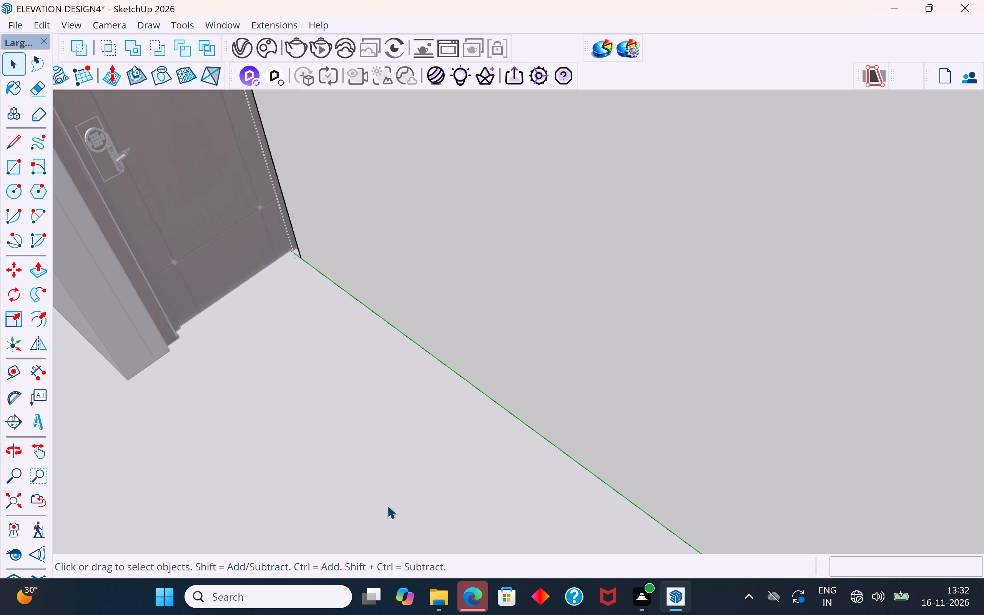
left_click(486, 291)
scroll(531, 374, "down", 5)
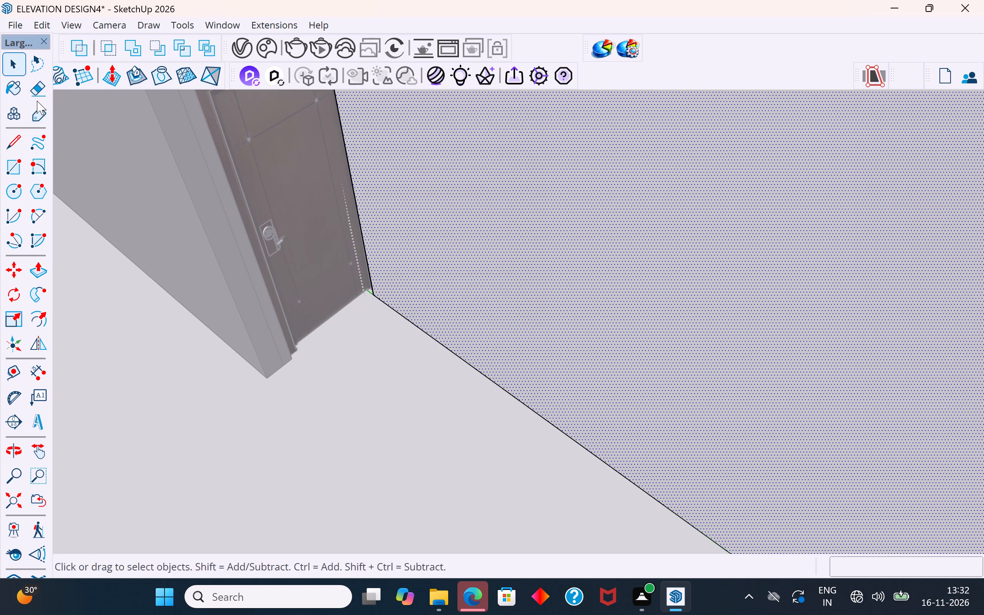
scroll(252, 311, "down", 3)
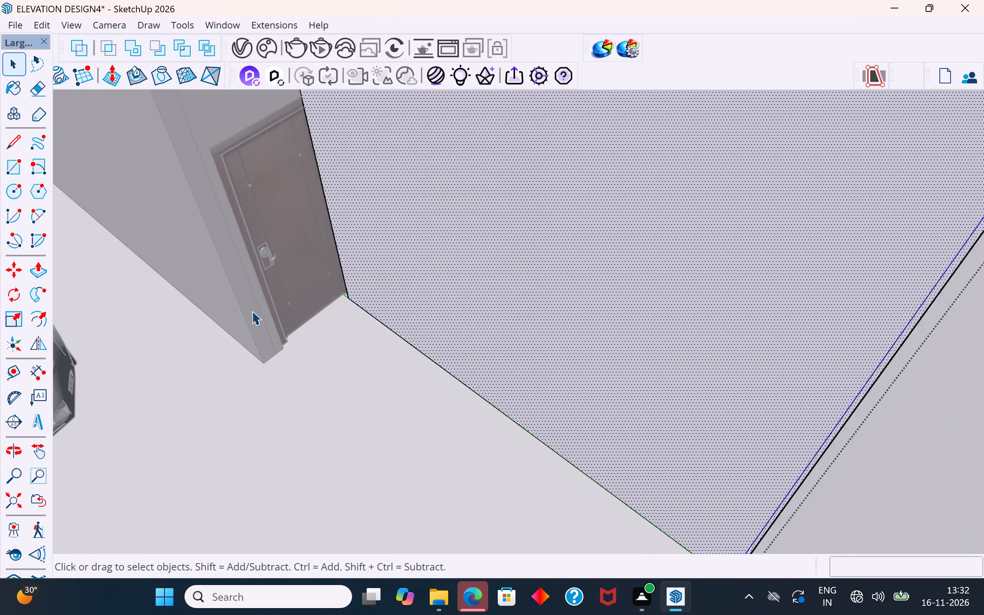
scroll(252, 311, "down", 7)
left_click(761, 402)
Inside the partition group, draw a door rectangle about 1'8 5/8" by 6'9/16" on the base edge near the wooden door.
middle_click_drag(644, 363, 740, 318)
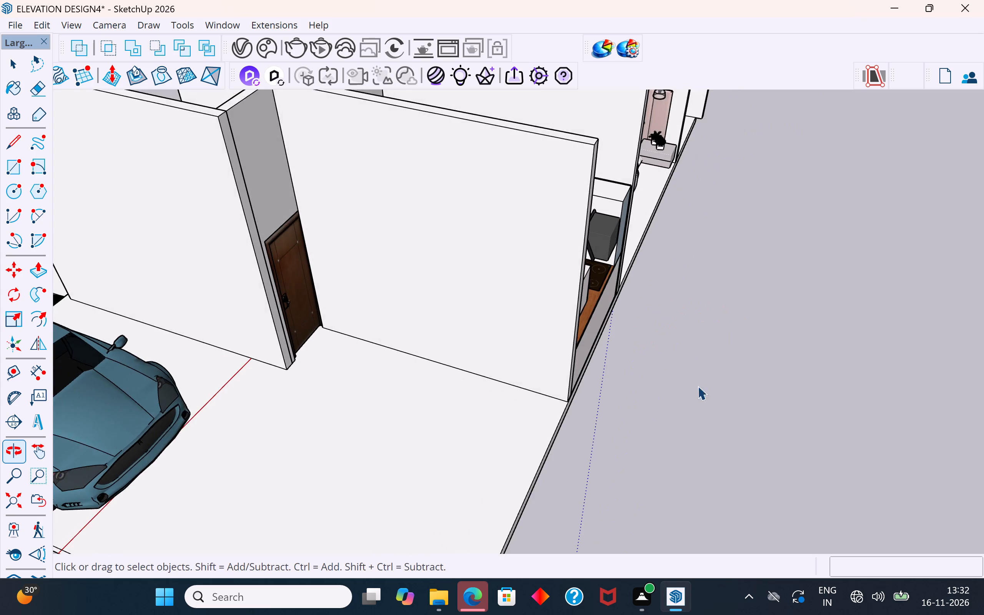
scroll(684, 410, "down", 3)
middle_click_drag(684, 410, 681, 300)
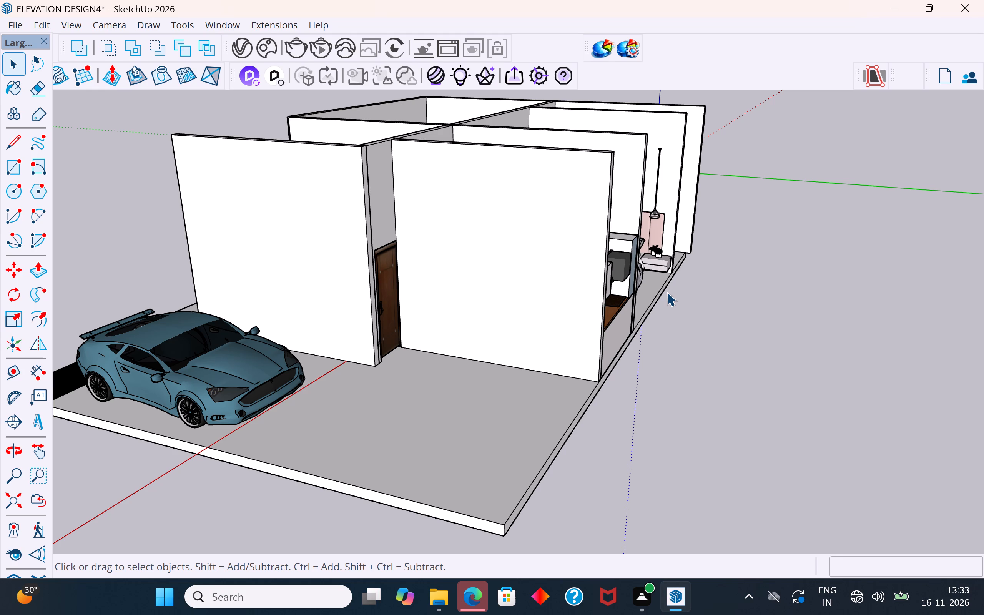
triple_click(475, 260)
left_click(475, 260)
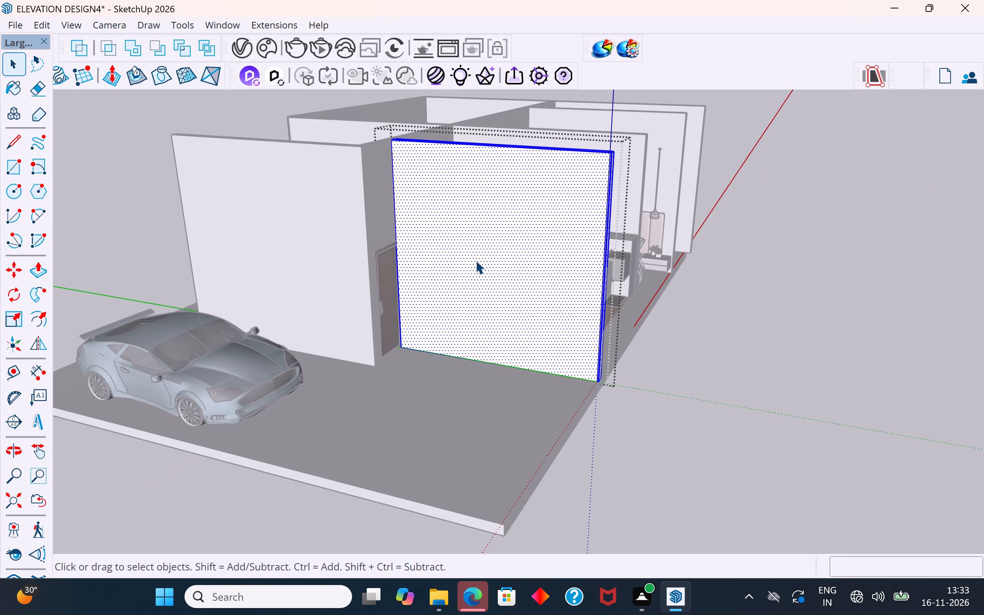
scroll(433, 301, "up", 4)
left_click(13, 171)
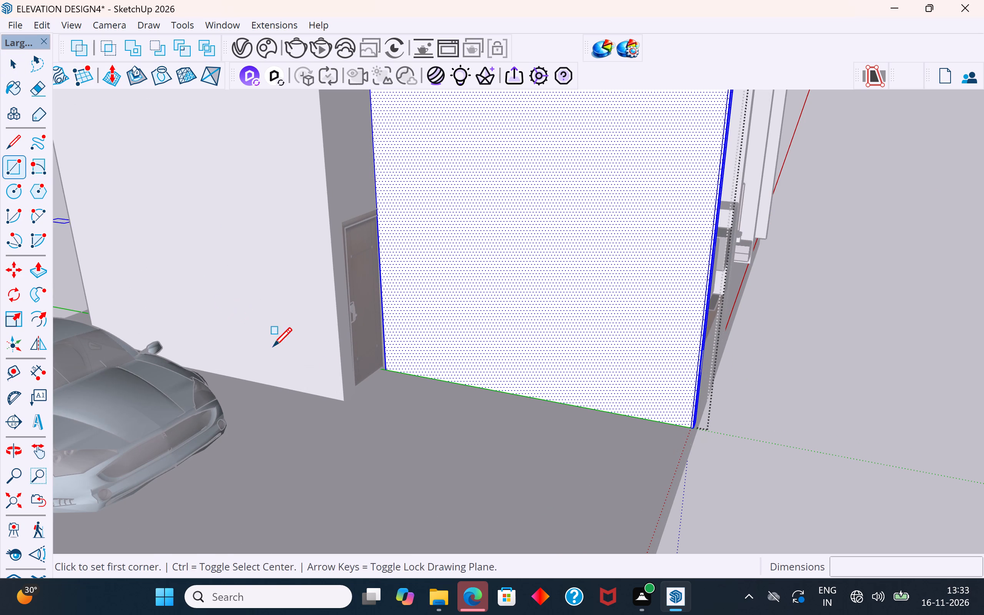
left_click(406, 372)
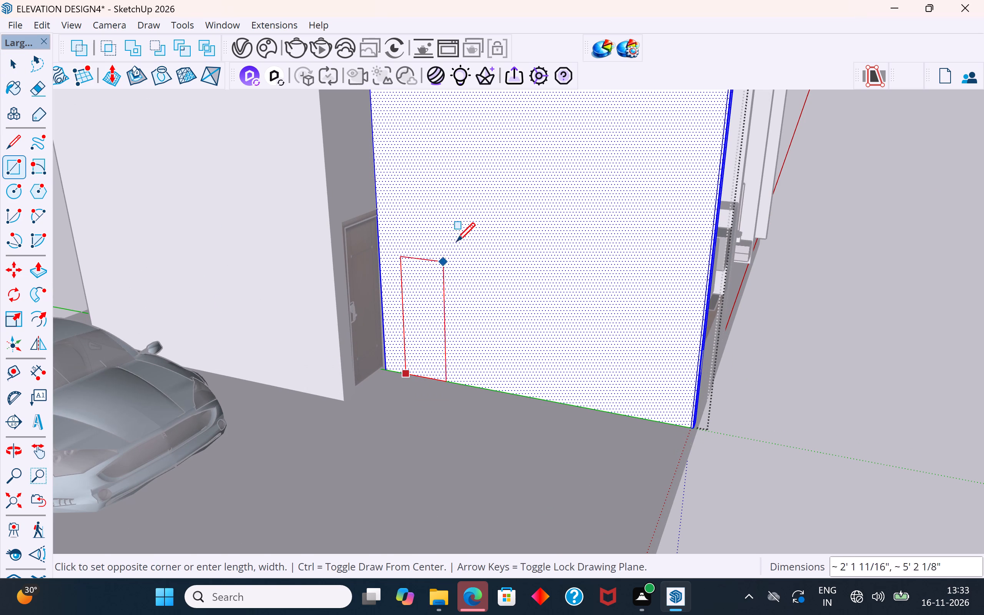
left_click(441, 227)
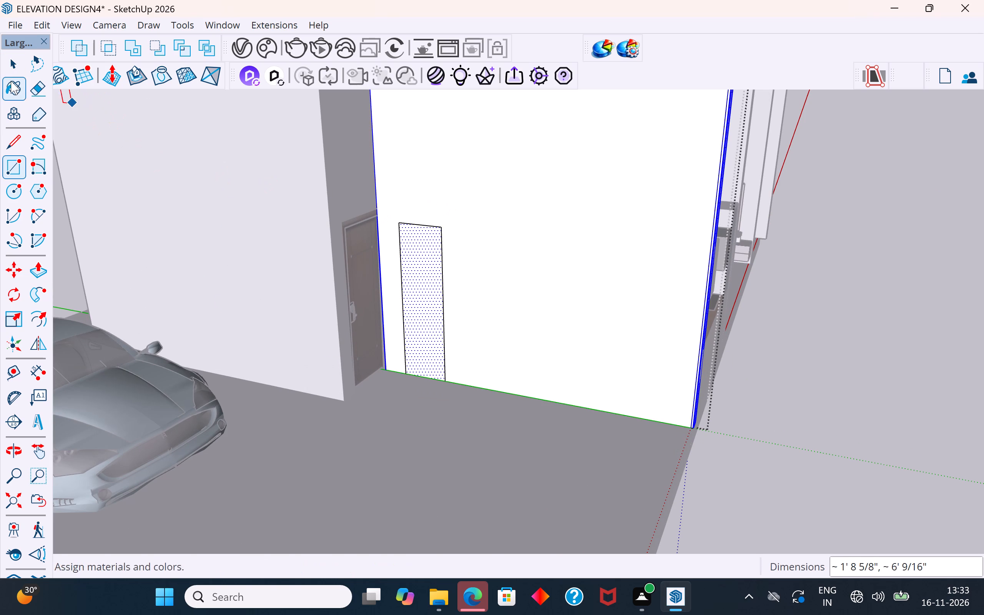
Push the door rectangle 5" through the partition to cut the opening, and leave the group.
left_click(8, 63)
left_click(41, 276)
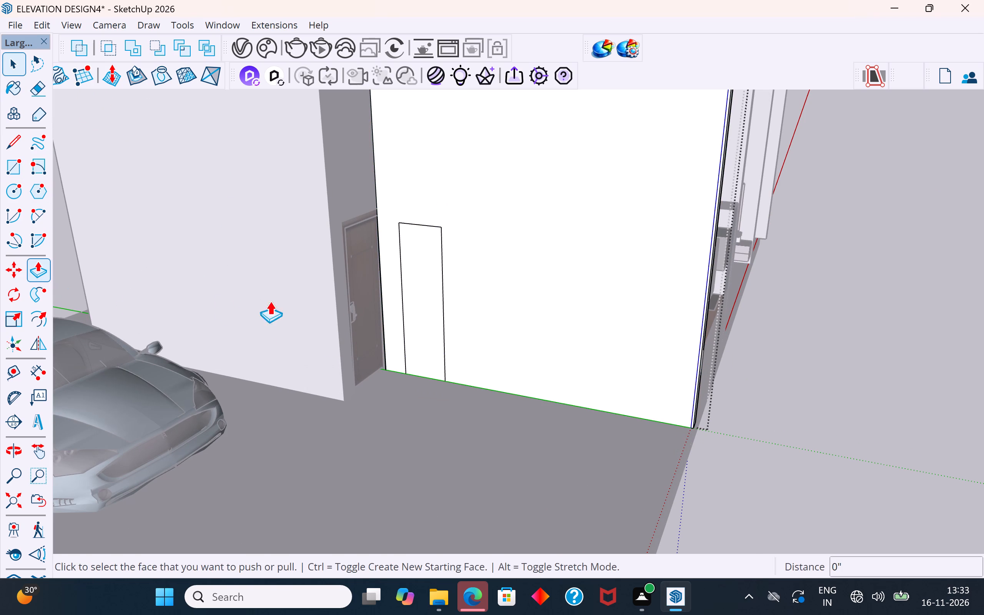
left_click(419, 278)
middle_click_drag(684, 409, 518, 419)
left_click(538, 473)
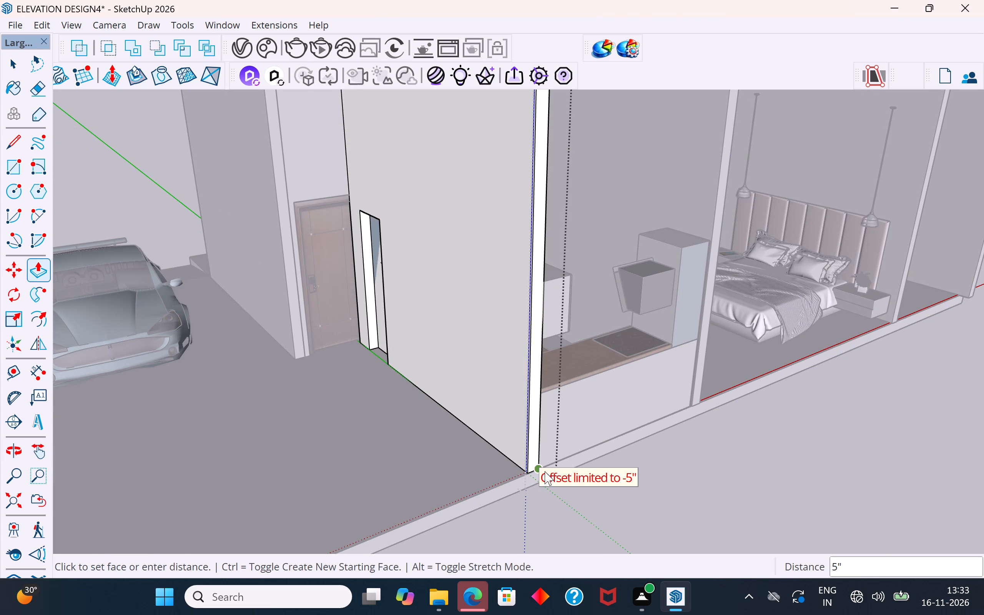
scroll(541, 469, "up", 5)
left_click(540, 406)
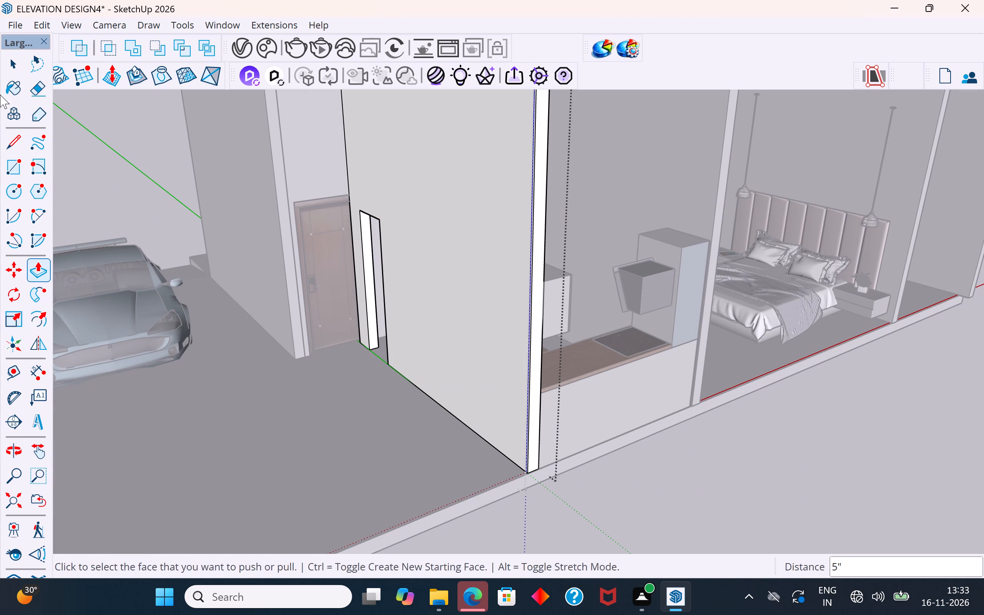
left_click(12, 68)
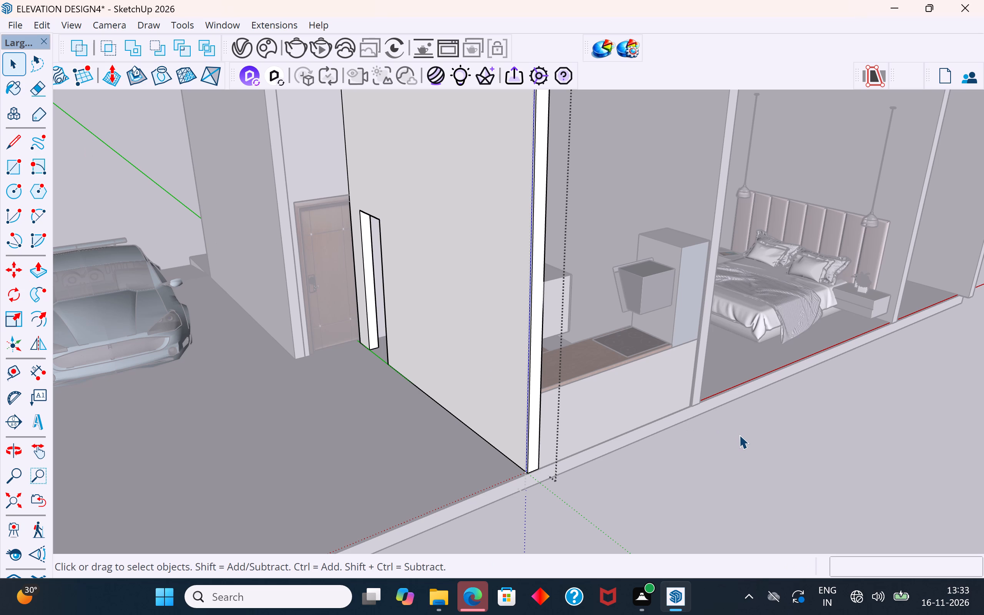
left_click(841, 450)
Raise the top face of the partition's opening about 5 3/8" to match the wooden door's frame top, and leave the group.
scroll(790, 447, "down", 7)
middle_click_drag(790, 447, 824, 429)
scroll(792, 447, "up", 1)
scroll(550, 305, "up", 3)
middle_click_drag(545, 295, 554, 213)
scroll(553, 223, "up", 8)
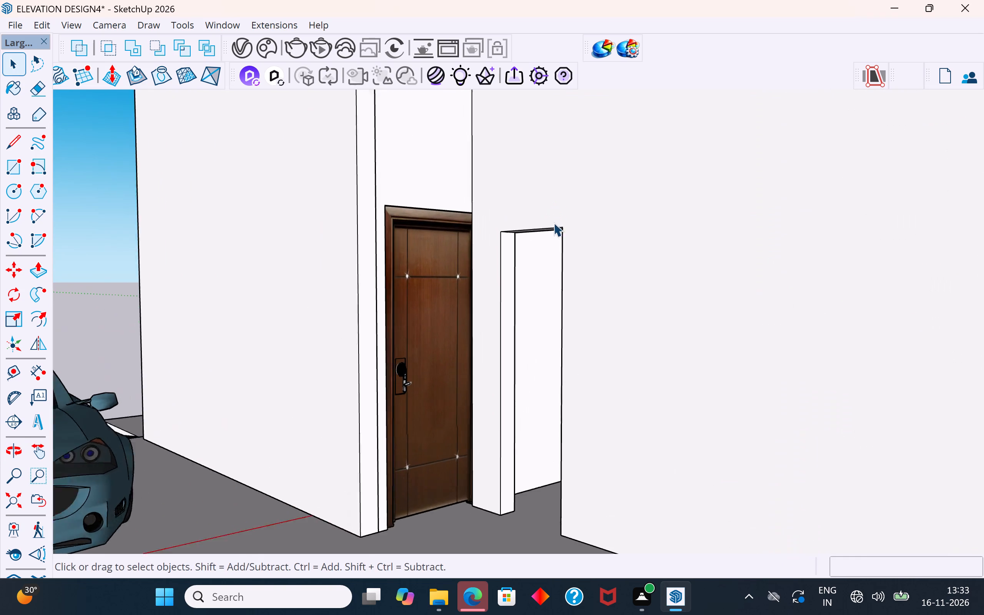
scroll(553, 223, "up", 1)
middle_click_drag(534, 189, 541, 160)
scroll(537, 158, "up", 7)
middle_click_drag(519, 173, 519, 173)
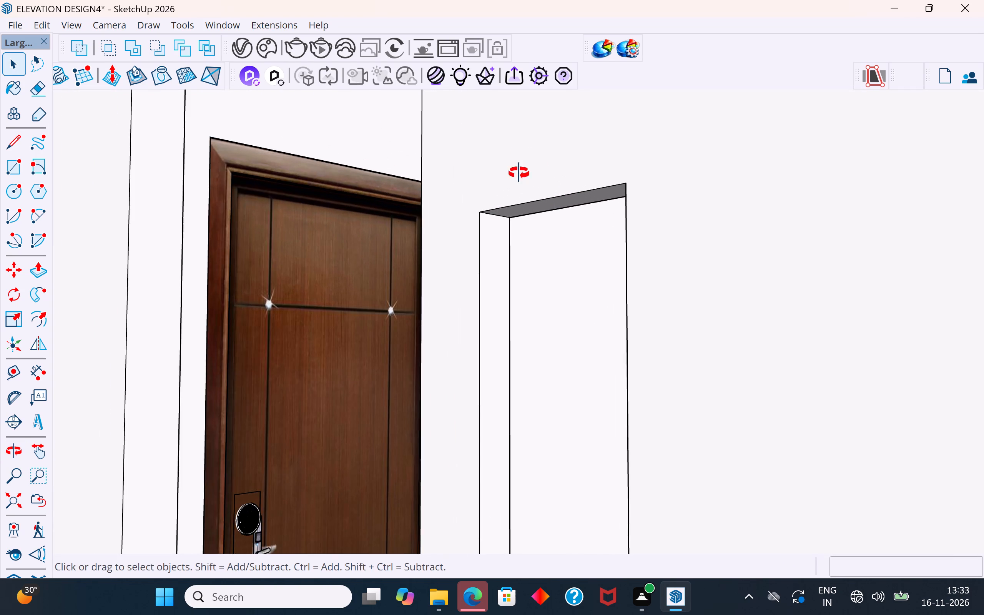
middle_click_drag(519, 173, 514, 130)
scroll(519, 145, "up", 1)
scroll(514, 240, "up", 2)
left_click(525, 183)
left_click(544, 167)
left_click(547, 166)
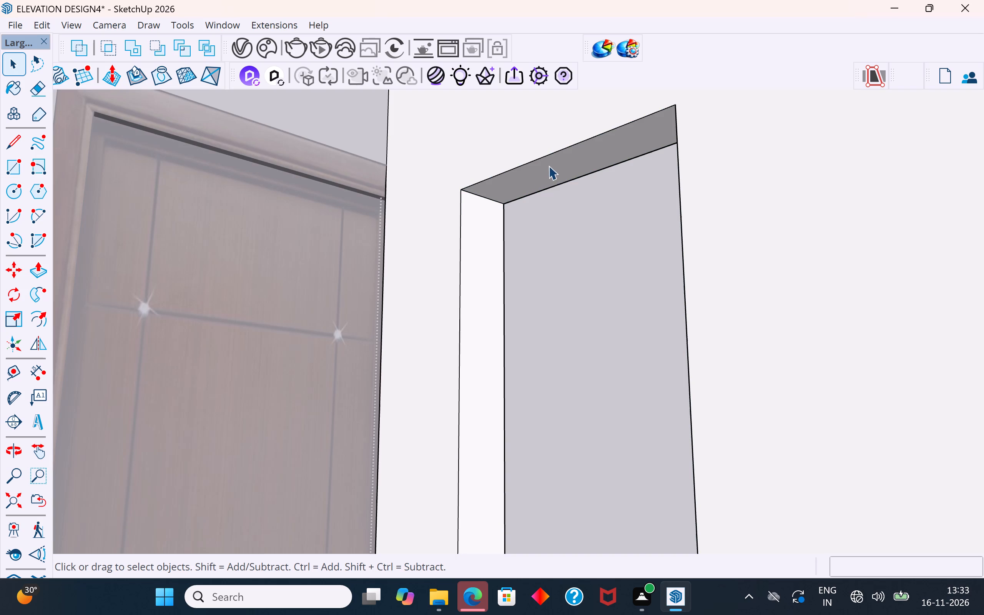
left_click(570, 166)
left_click(42, 272)
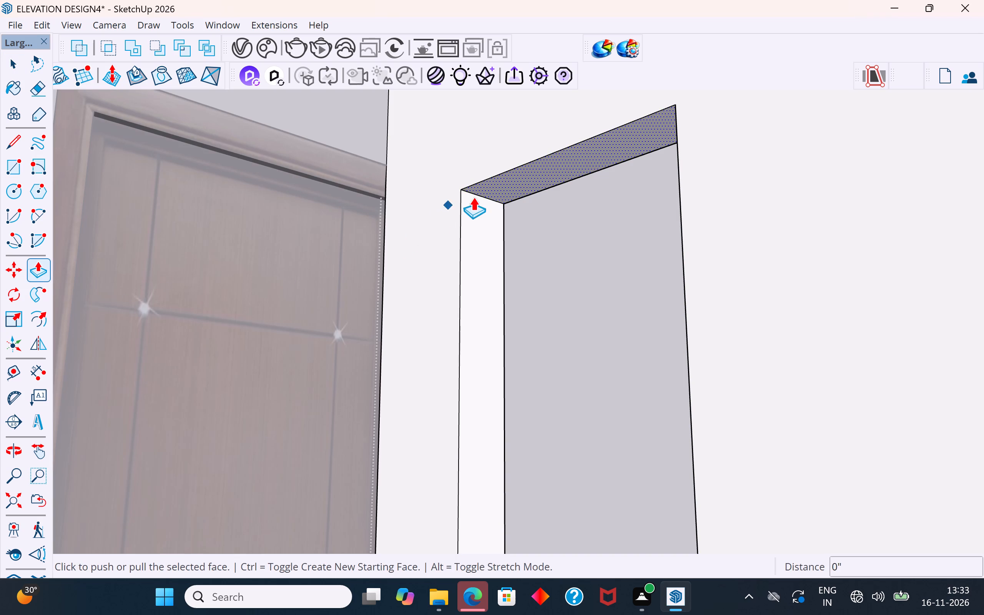
left_click(476, 187)
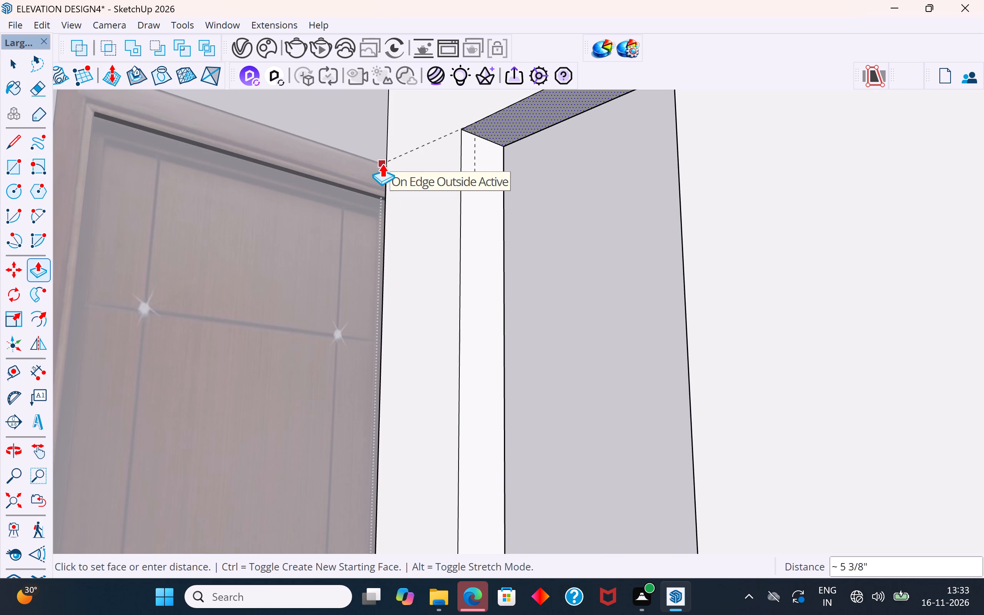
left_click(382, 163)
scroll(372, 178, "down", 3)
middle_click_drag(389, 202, 553, 354)
scroll(364, 264, "down", 13)
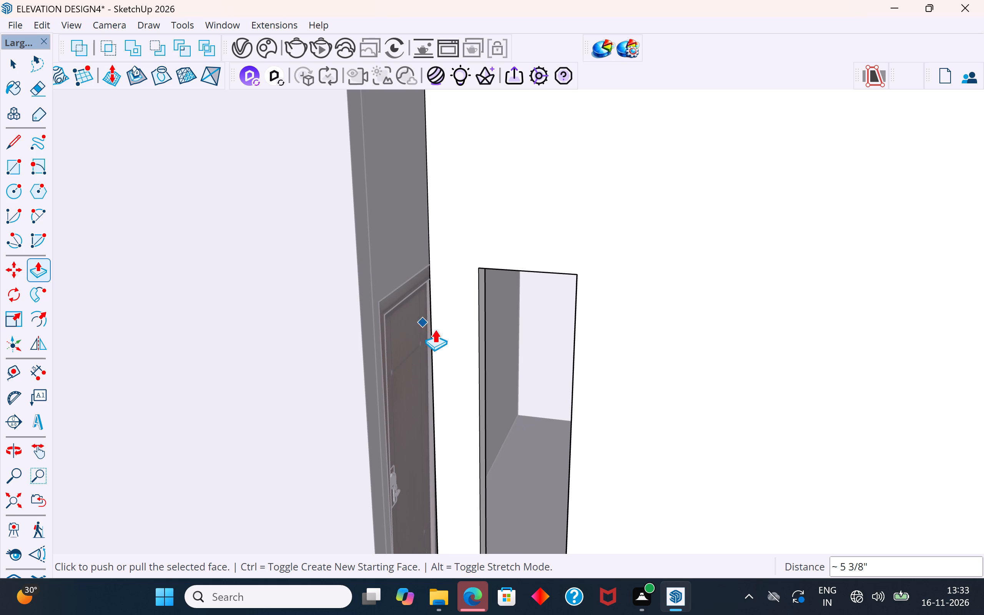
left_click(21, 70)
scroll(233, 267, "down", 8)
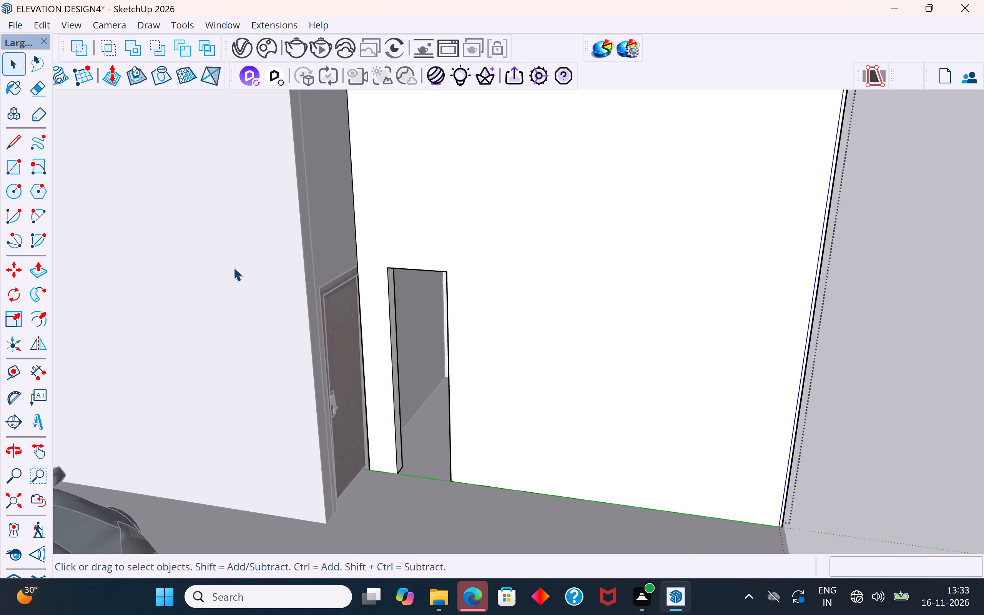
scroll(233, 267, "down", 2)
left_click(756, 415)
Place a vertical guide on the partition 3" from its corner edge beside the wooden door.
left_click(18, 373)
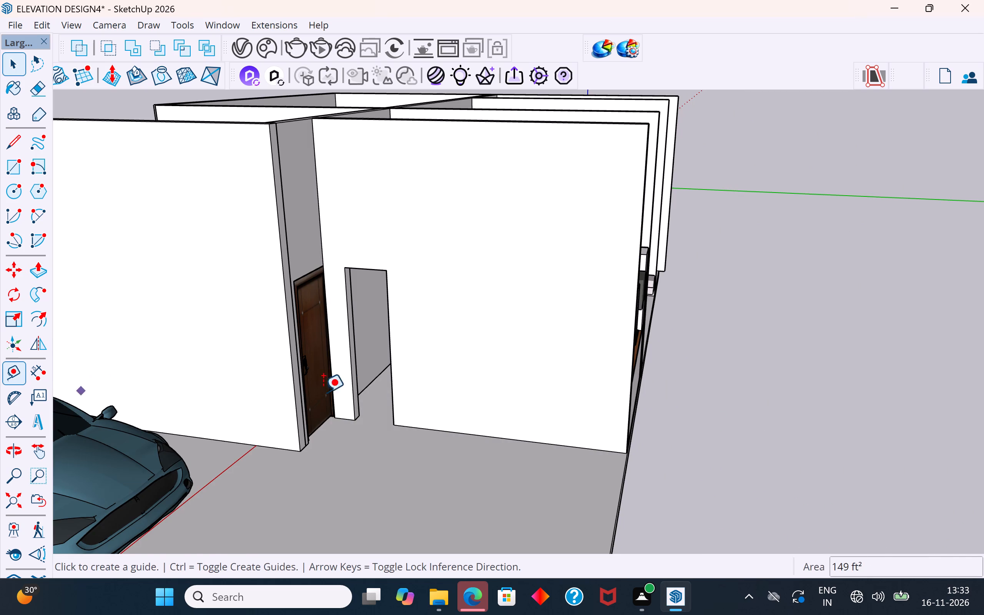
scroll(338, 367, "up", 4)
left_click(324, 339)
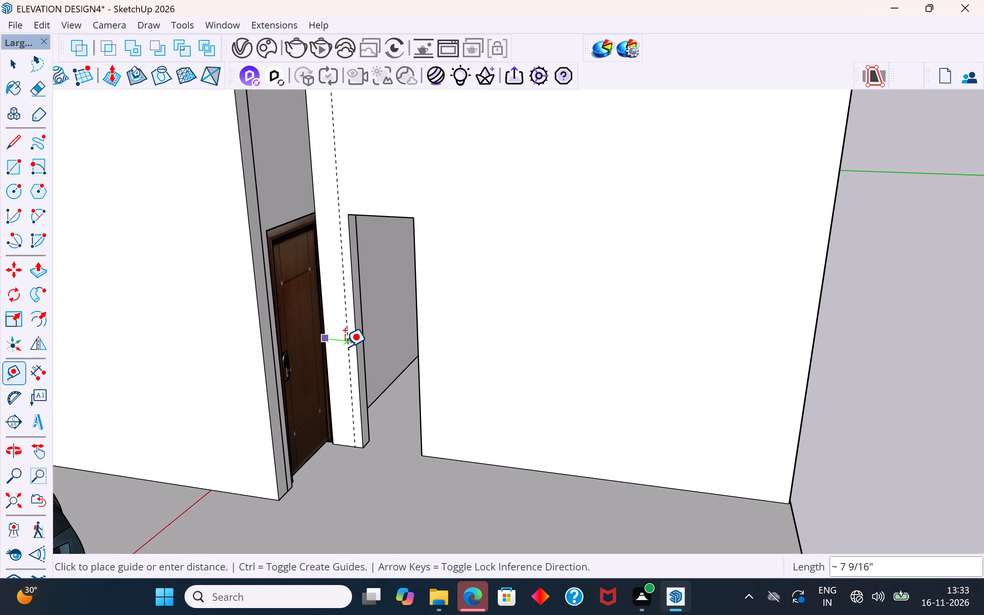
type("3\"")
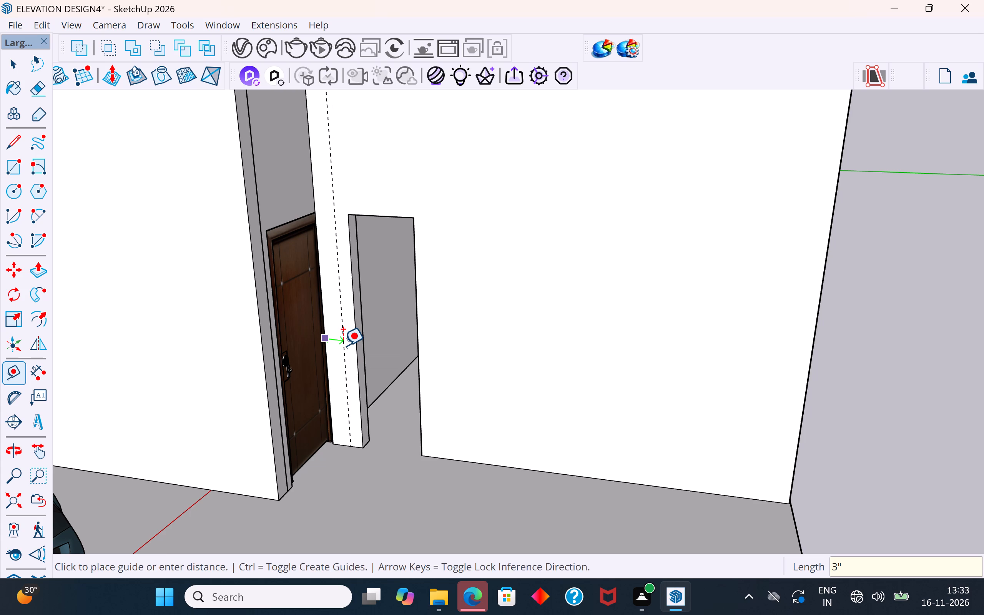
key("Return")
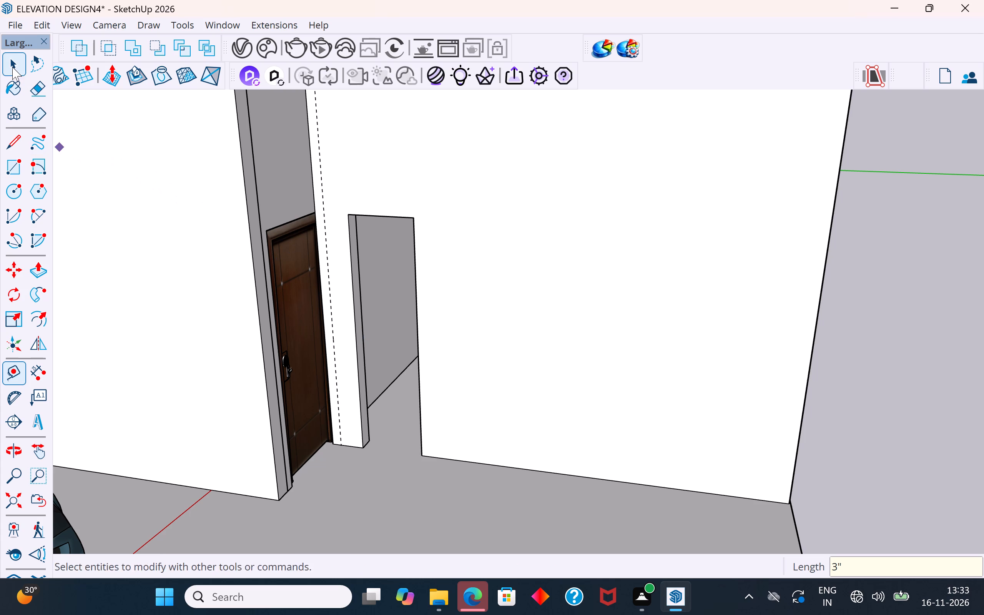
left_click(10, 64)
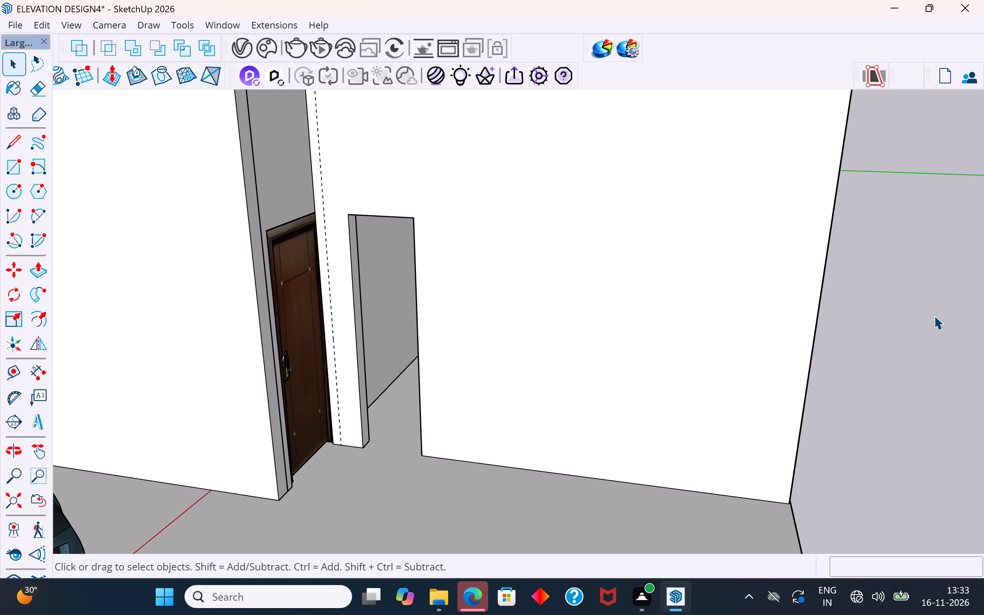
left_click(949, 345)
Inside the partition group, push the opening's side face about 7 13/16" to the guide line, and leave the group.
scroll(330, 208, "up", 7)
left_click(367, 233)
scroll(367, 236, "up", 4)
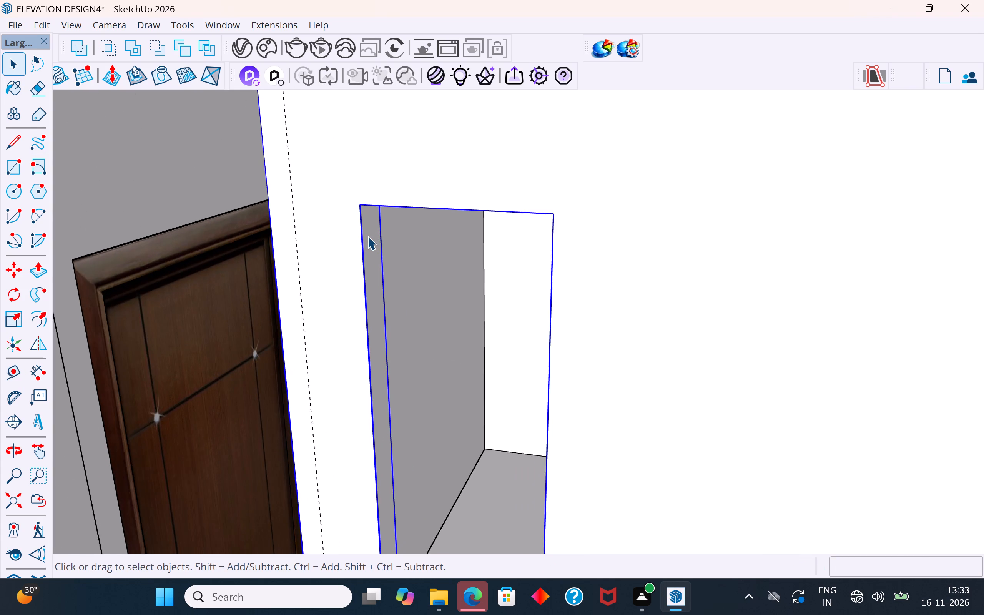
double_click(367, 236)
left_click(370, 233)
left_click(42, 270)
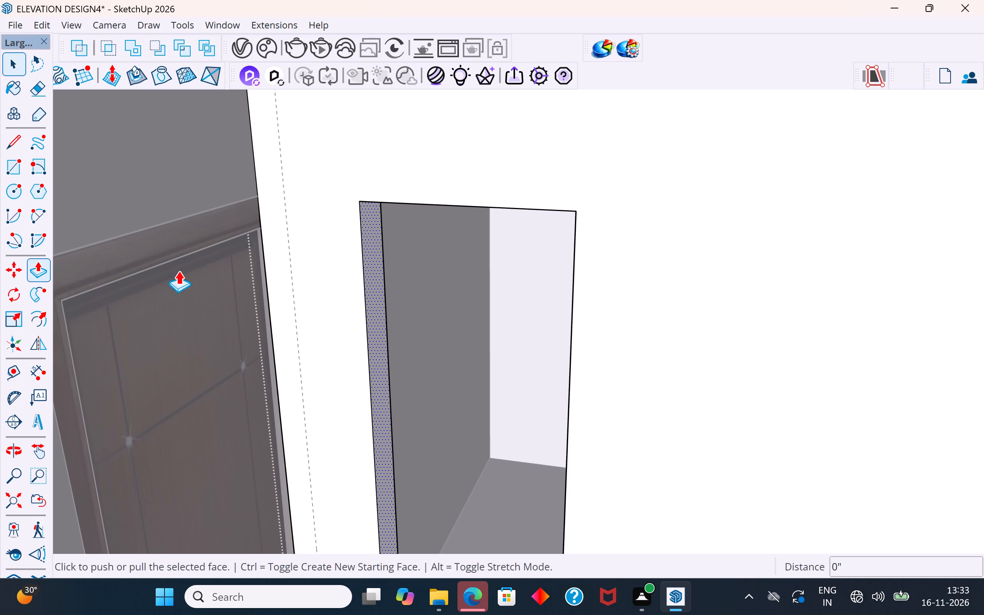
left_click(363, 203)
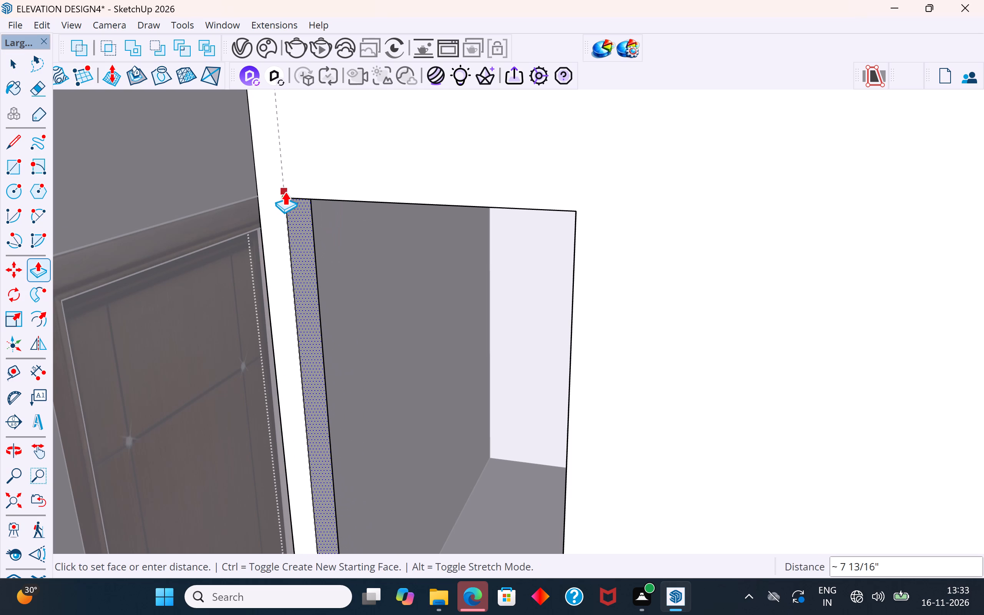
left_click(285, 191)
left_click(17, 56)
scroll(381, 372, "down", 7)
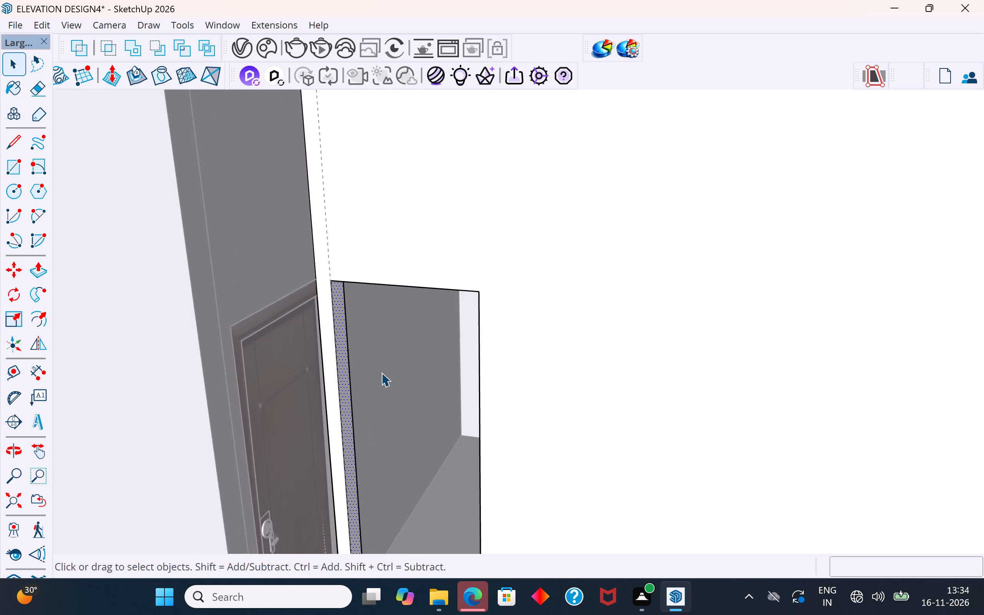
scroll(381, 372, "down", 10)
left_click(800, 403)
Copy the wooden door about 2'4 7/16" over to the far base corner of the partition's opening.
middle_click_drag(583, 408, 527, 326)
scroll(583, 408, "up", 1)
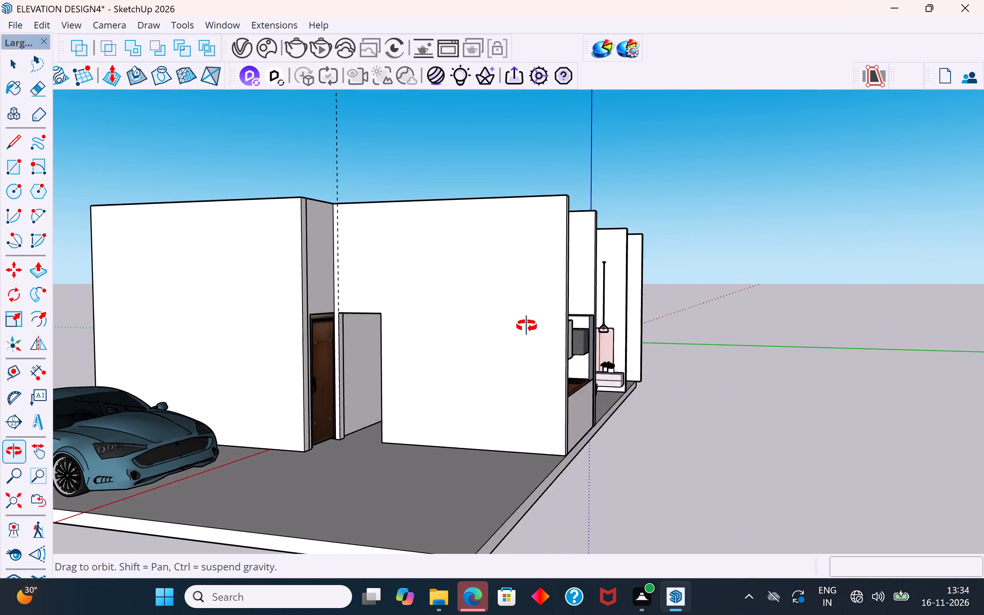
middle_click_drag(527, 326, 442, 475)
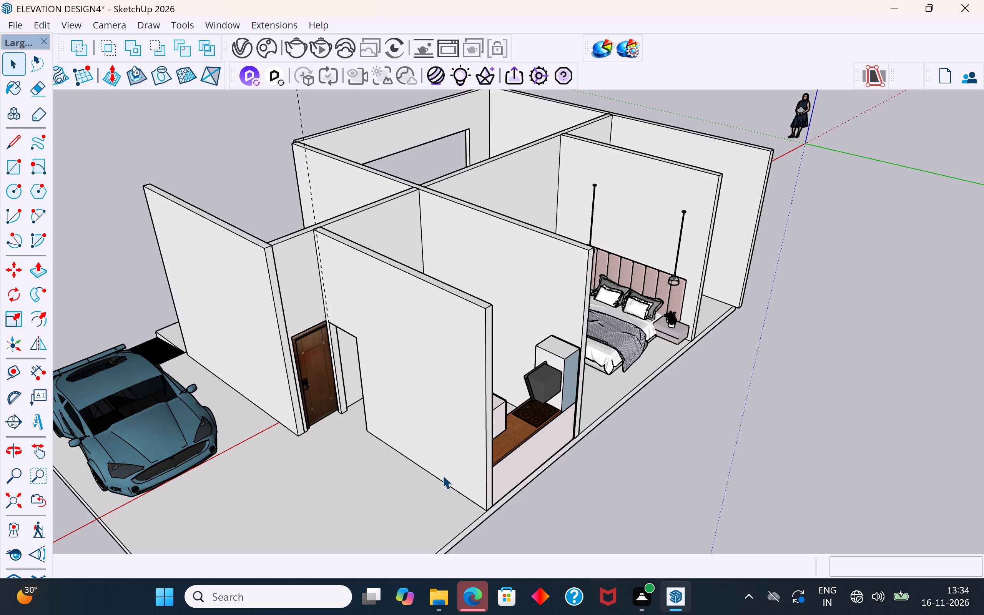
scroll(330, 357, "up", 8)
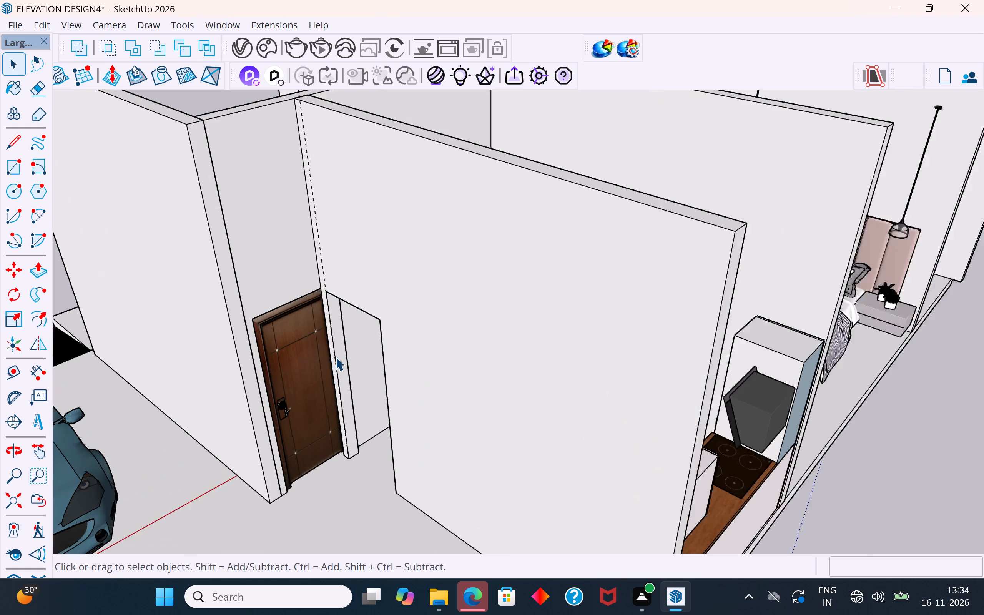
left_click(328, 402)
scroll(575, 331, "down", 3)
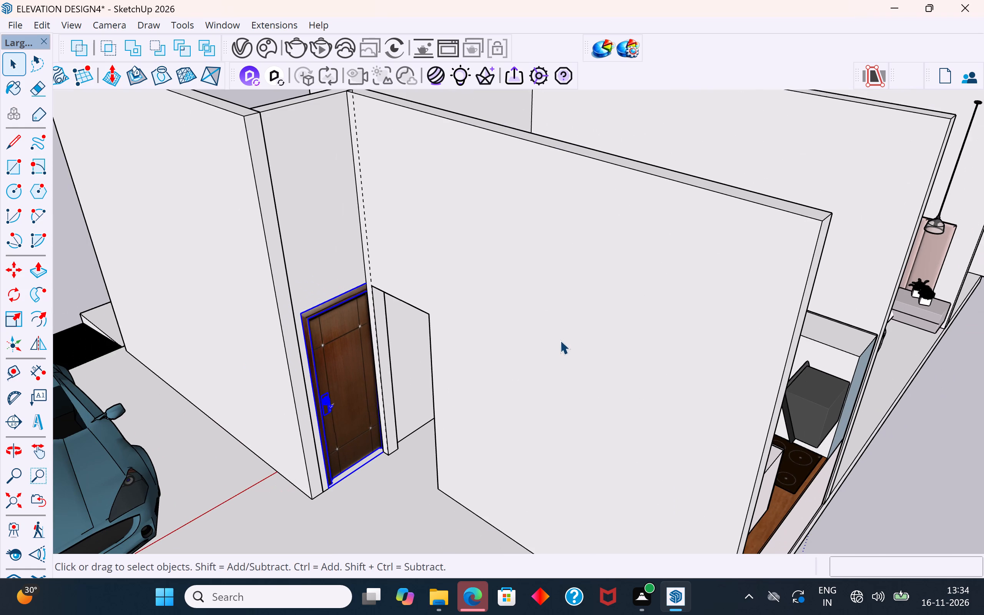
key("m")
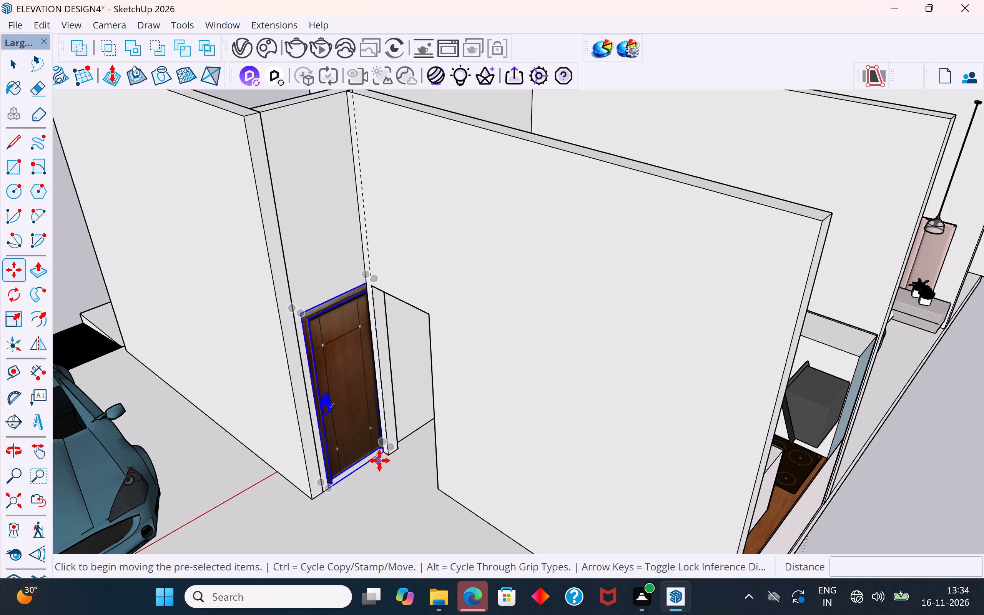
left_click(386, 457, "ctrl")
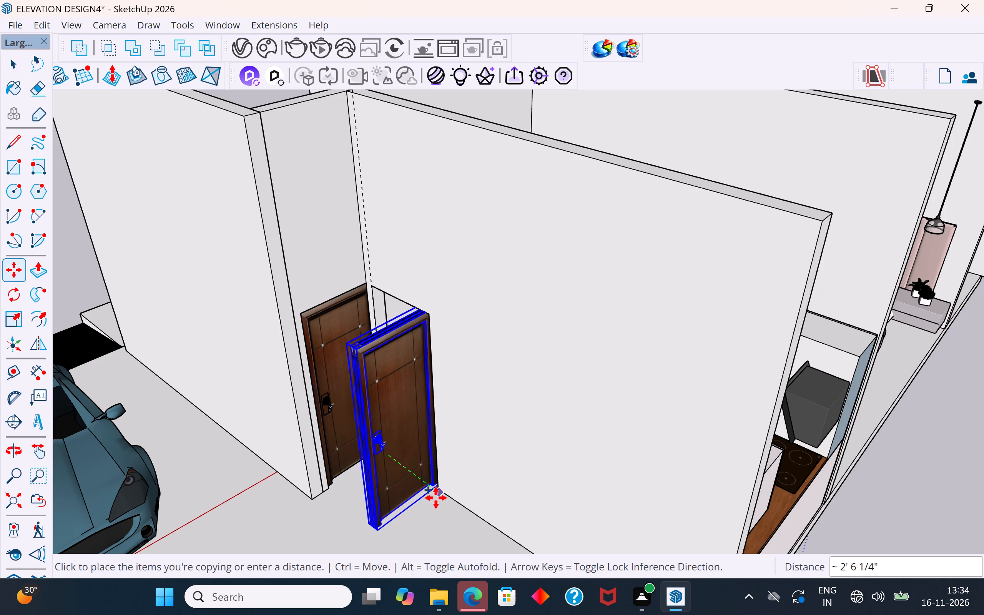
left_click(442, 494)
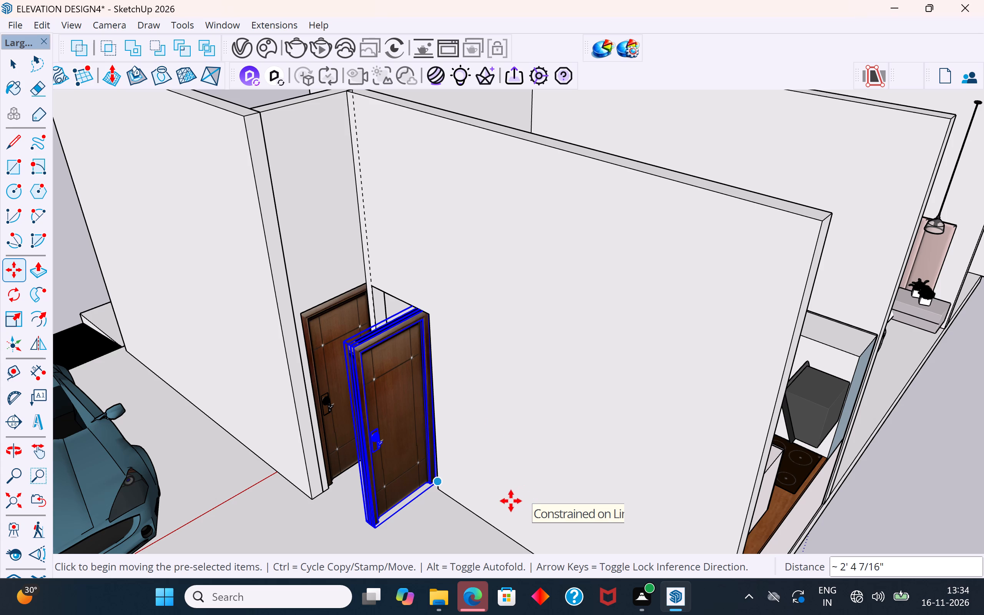
left_click(16, 65)
left_click(82, 286)
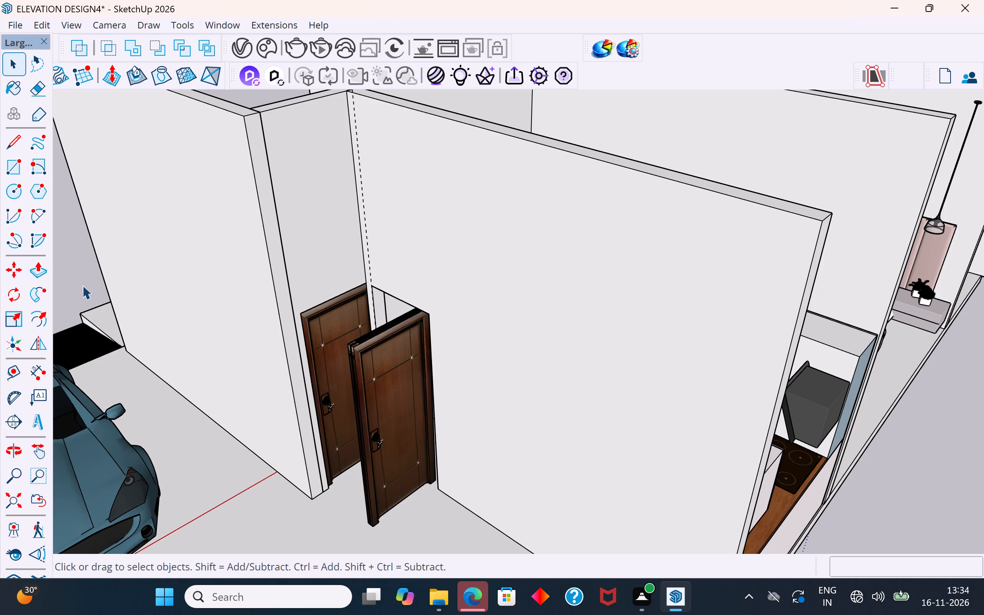
Move the copied door about 4 7/8" so its bottom frame corner meets the base corner of the partition's opening.
middle_click_drag(439, 392, 470, 255)
scroll(465, 309, "up", 5)
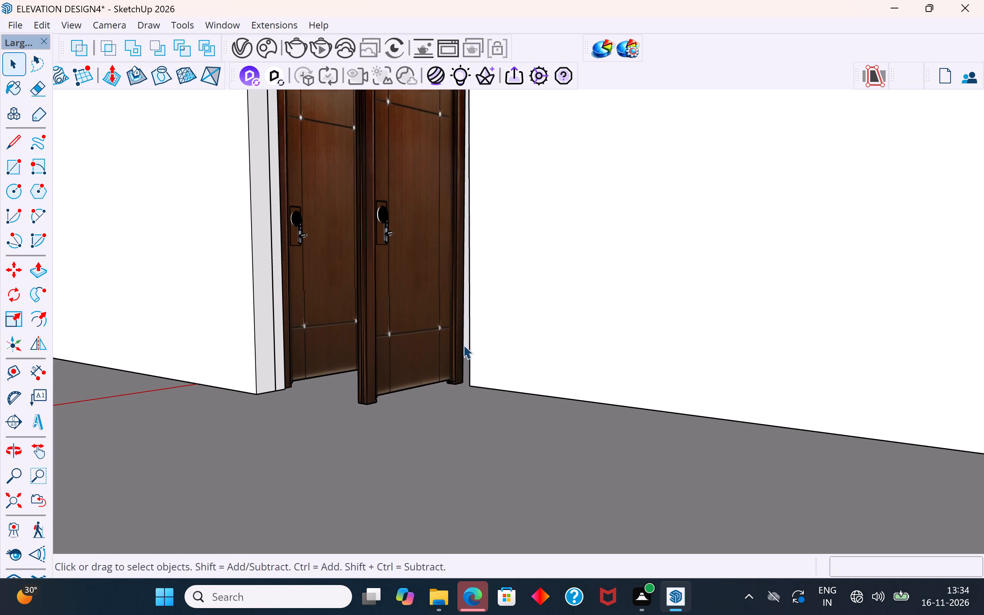
left_click(455, 372)
scroll(455, 374, "up", 3)
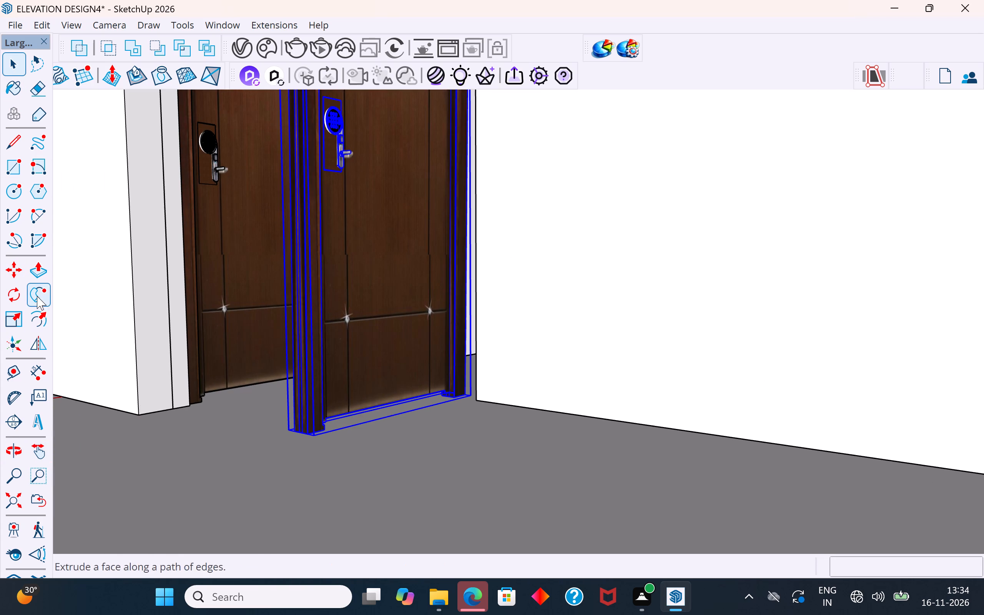
left_click(17, 269)
scroll(502, 419, "up", 1)
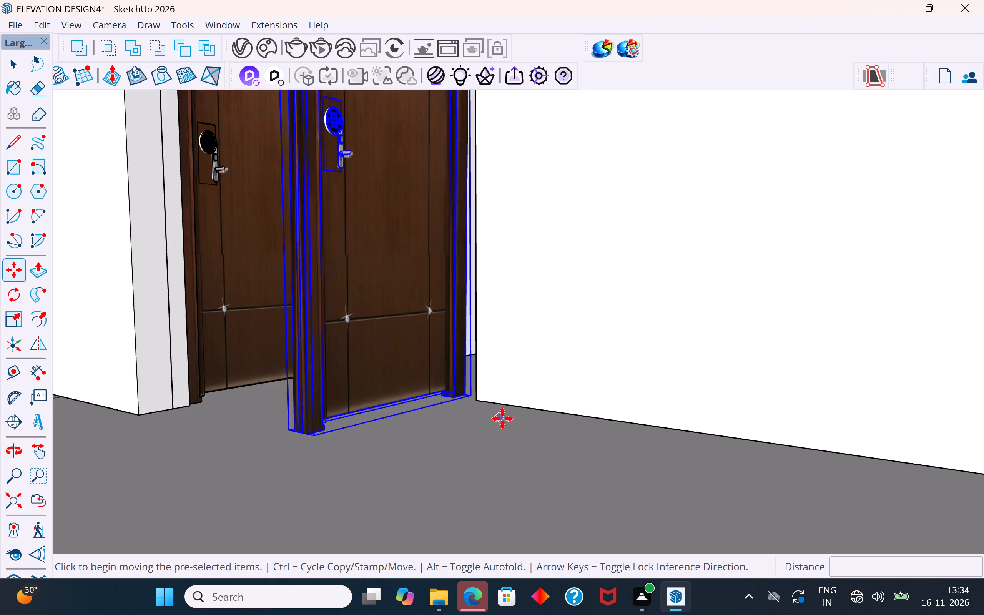
scroll(502, 419, "up", 7)
scroll(432, 369, "up", 4)
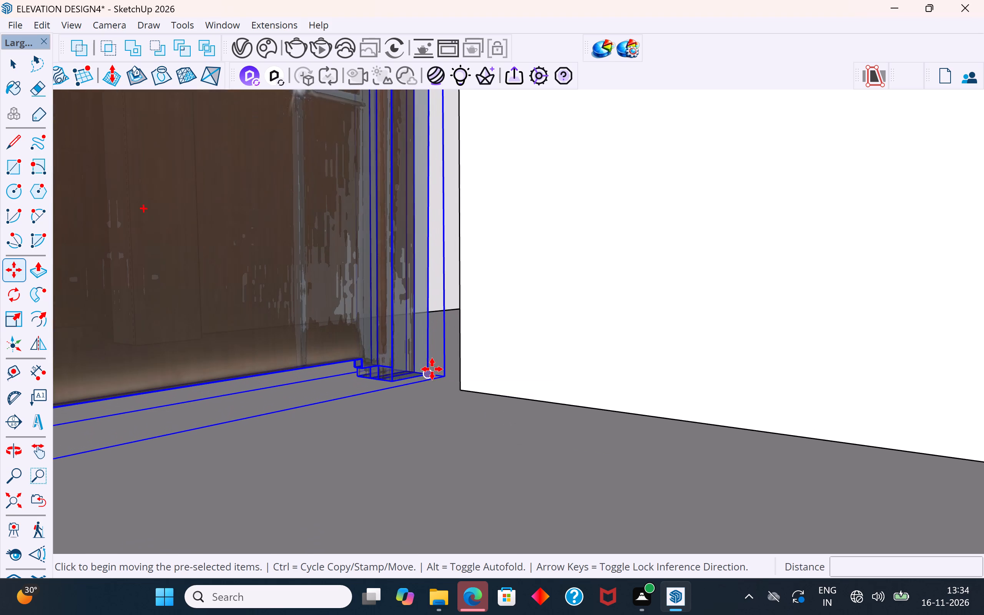
left_click(432, 369)
left_click(461, 391)
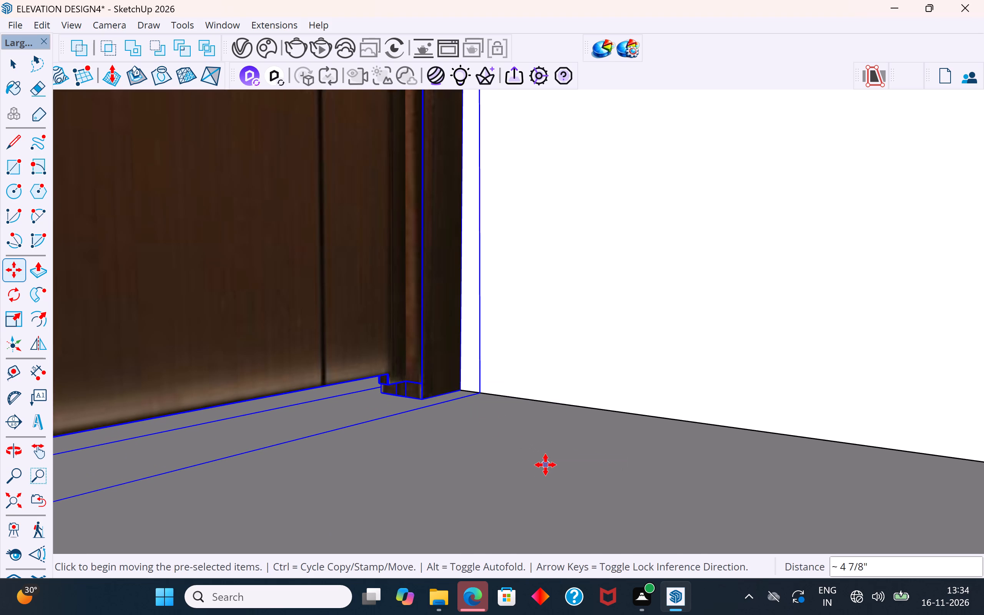
scroll(545, 465, "down", 10)
scroll(621, 369, "down", 4)
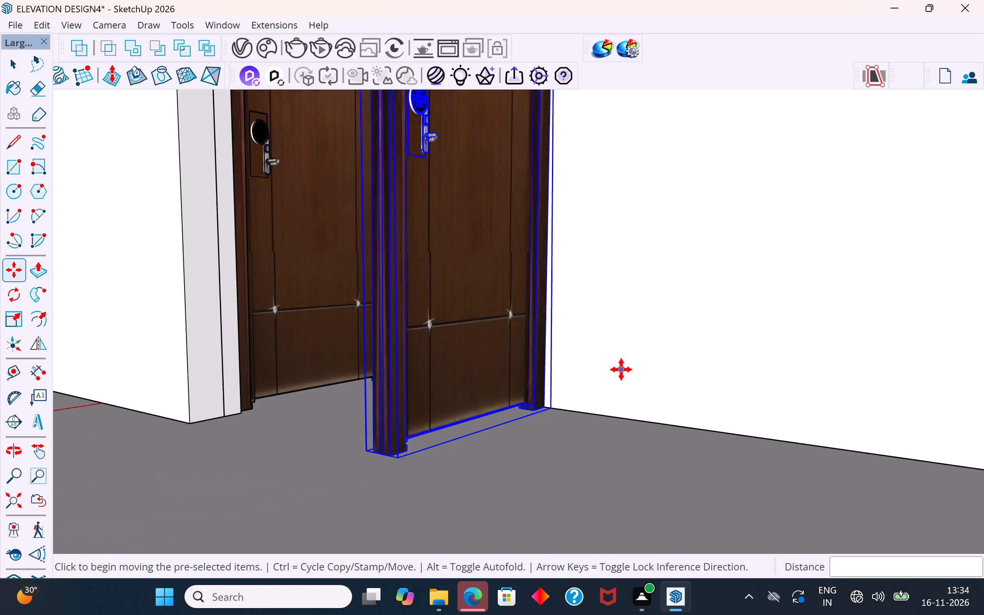
scroll(621, 369, "down", 6)
middle_click_drag(621, 369, 615, 500)
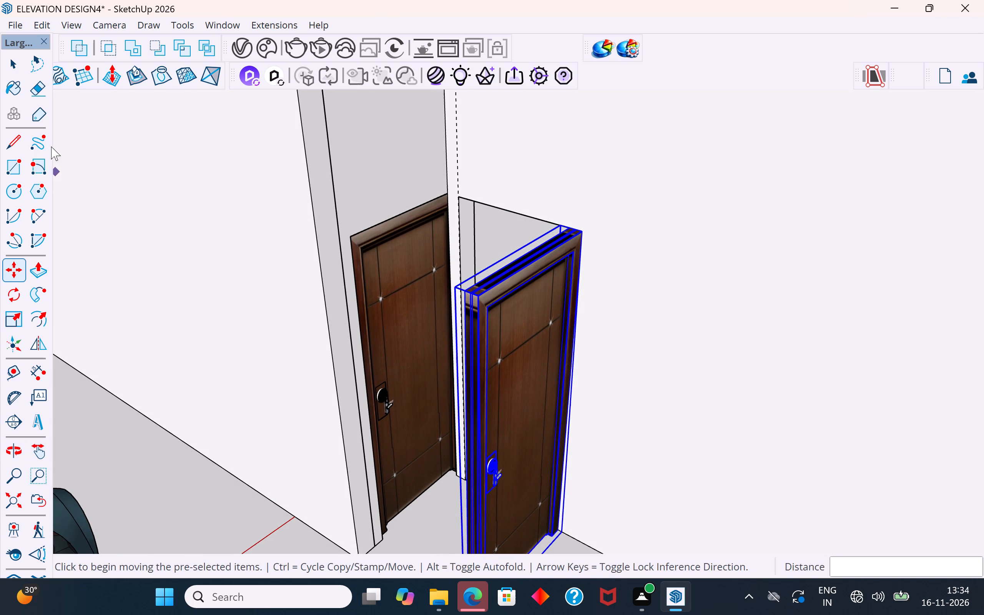
left_click(17, 62)
scroll(438, 308, "down", 5)
scroll(595, 253, "down", 4)
left_click(823, 477)
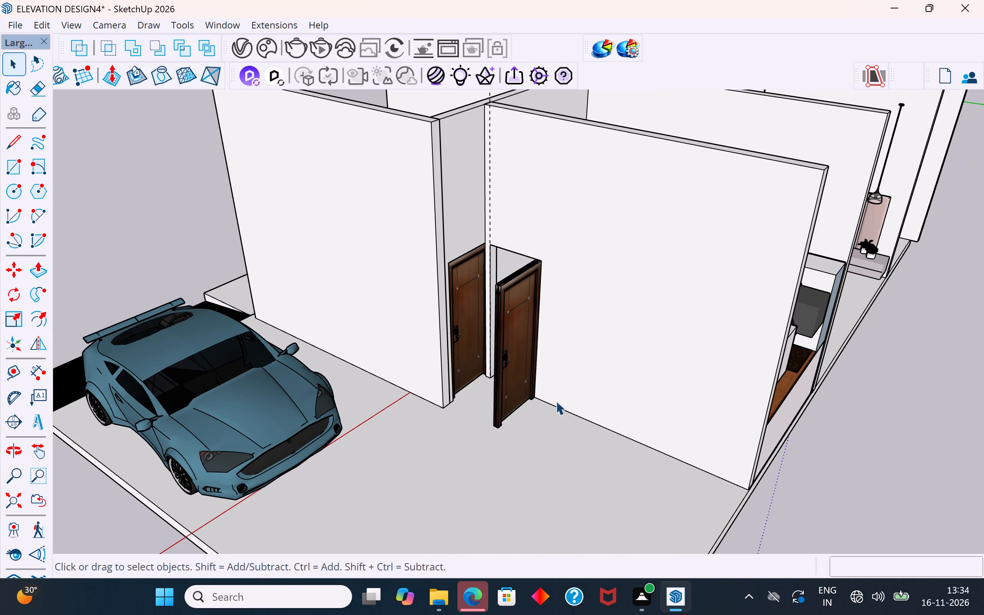
Rotate the copied door about its bottom frame corner at the opening's edge, swinging it towards the partition's opening.
scroll(316, 325, "down", 4)
middle_click_drag(446, 394, 412, 371)
scroll(418, 338, "up", 4)
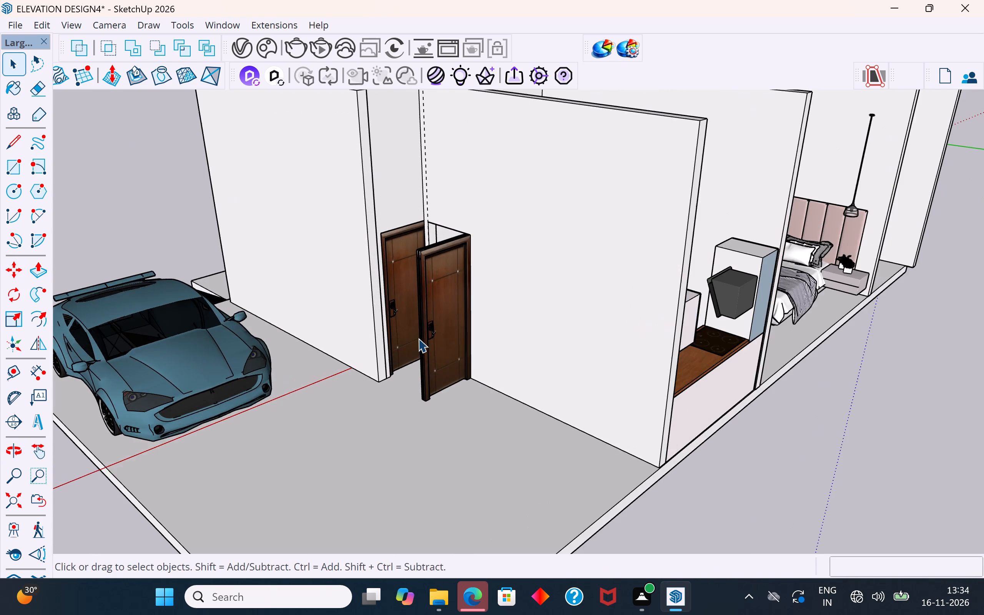
middle_click_drag(443, 351, 557, 417)
scroll(526, 373, "up", 3)
left_click(549, 387)
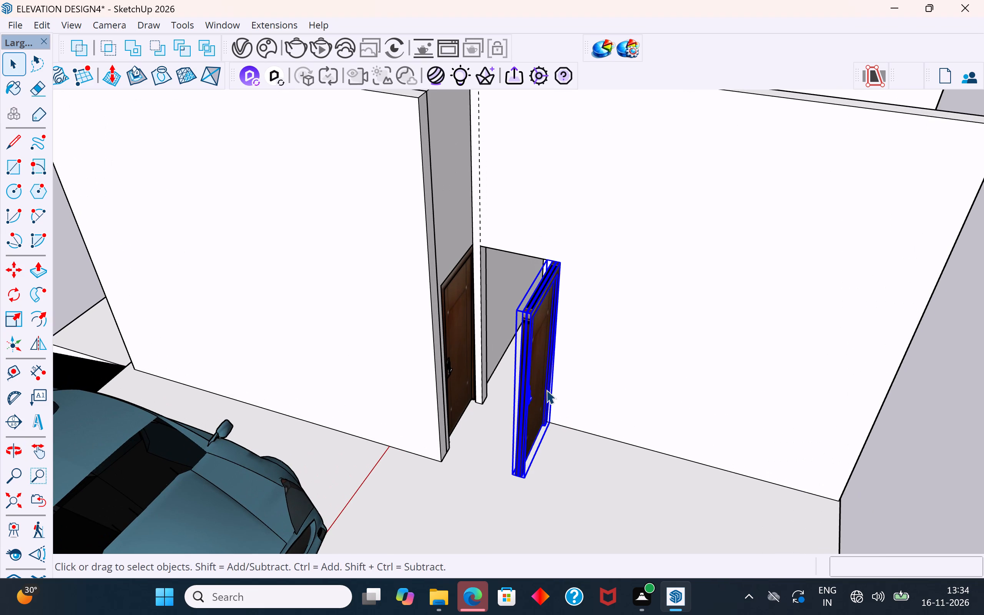
left_click(18, 301)
scroll(542, 475, "up", 5)
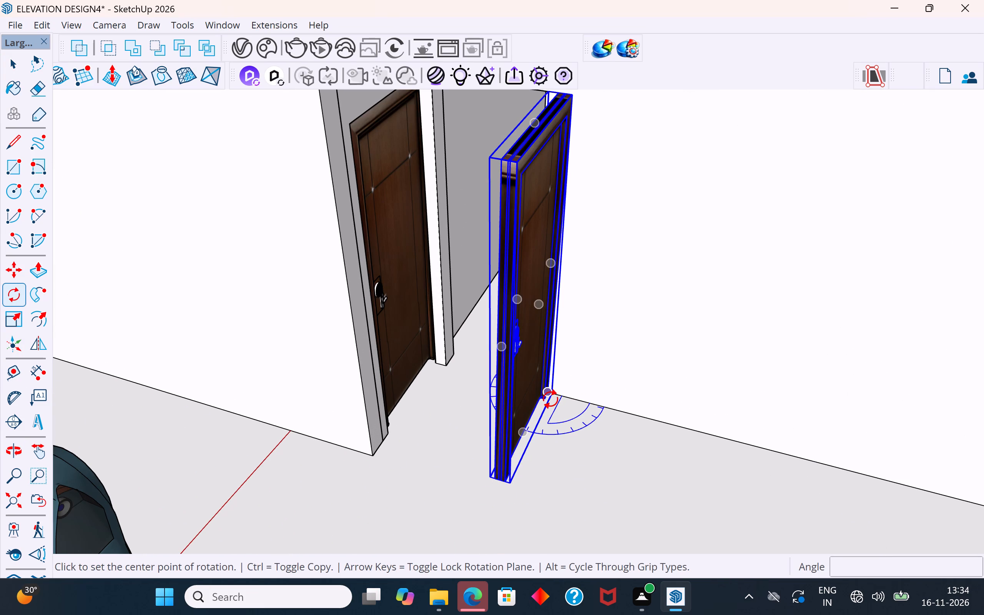
left_click(550, 399)
left_click(510, 492)
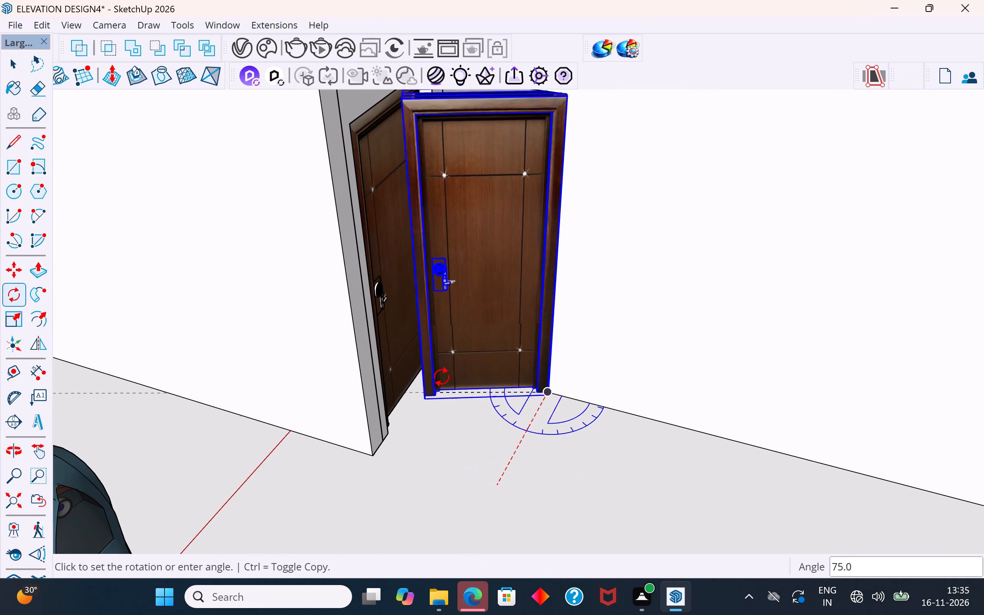
left_click(448, 357)
scroll(575, 443, "down", 3)
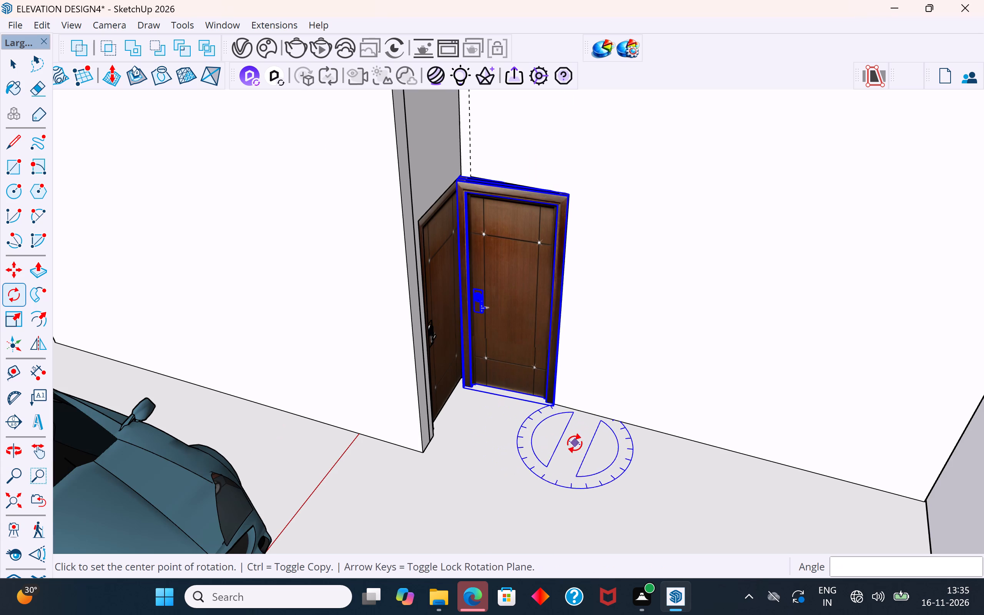
left_click(18, 59)
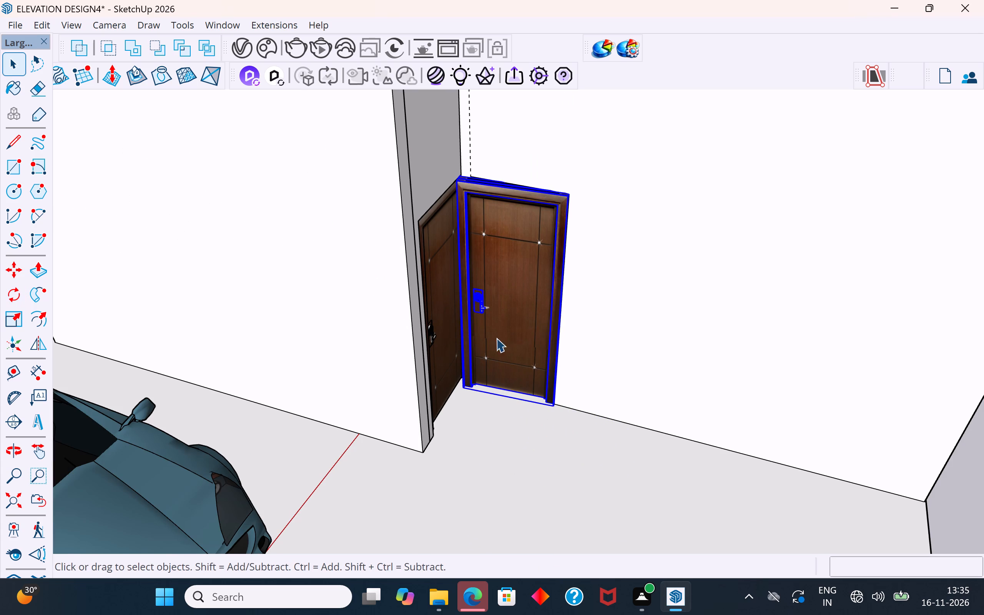
Rotate the copied door about 6.2° around its outer bottom frame corner to align it with the partition.
left_click(510, 303)
scroll(512, 395, "up", 2)
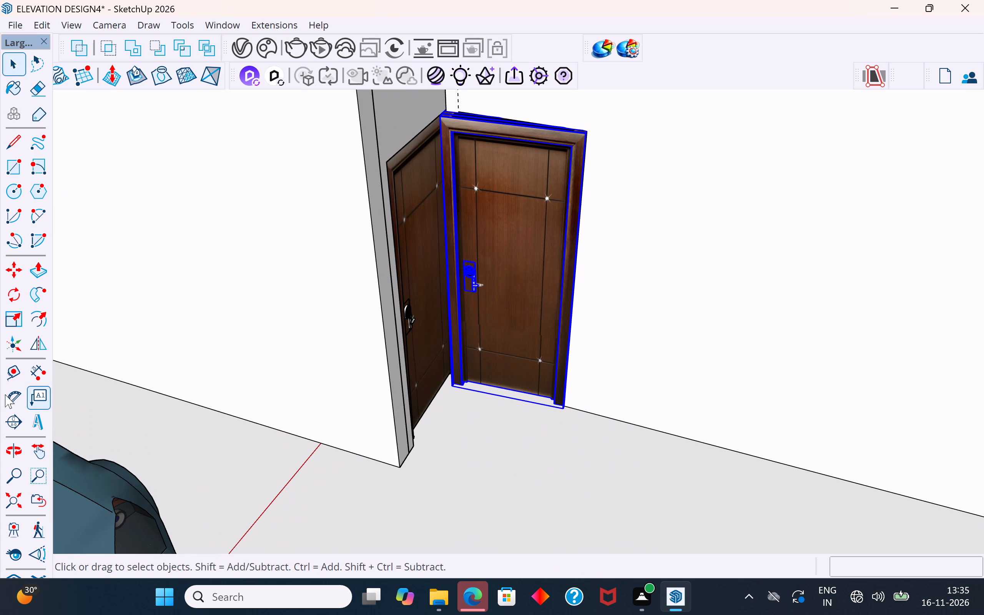
left_click(12, 298)
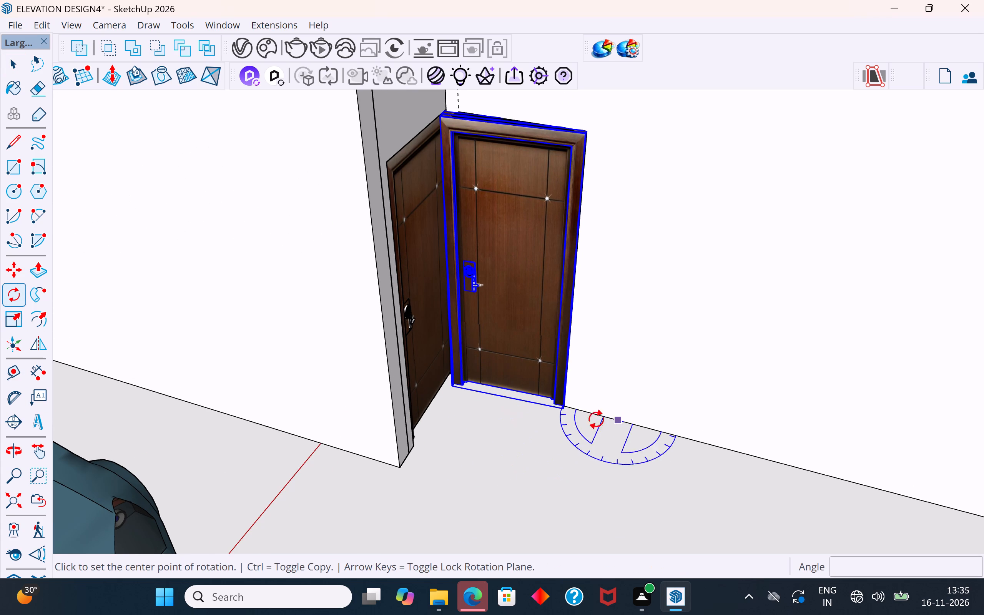
left_click(566, 410)
left_click(535, 467)
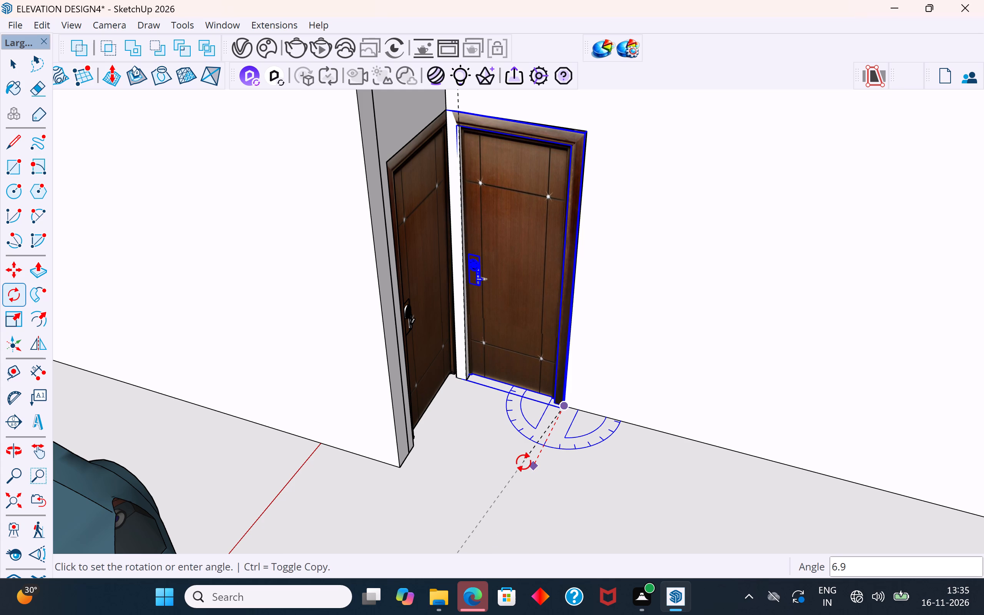
left_click(525, 461)
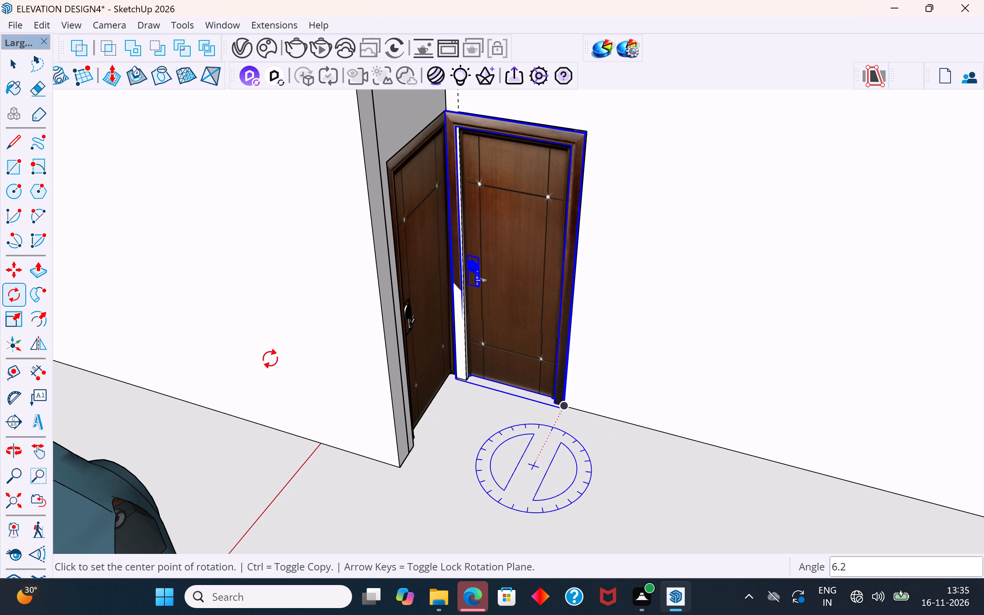
left_click(14, 71)
Move the copied door by its outer top frame corner so the frame sits flush with the partition's face.
scroll(606, 446, "down", 3)
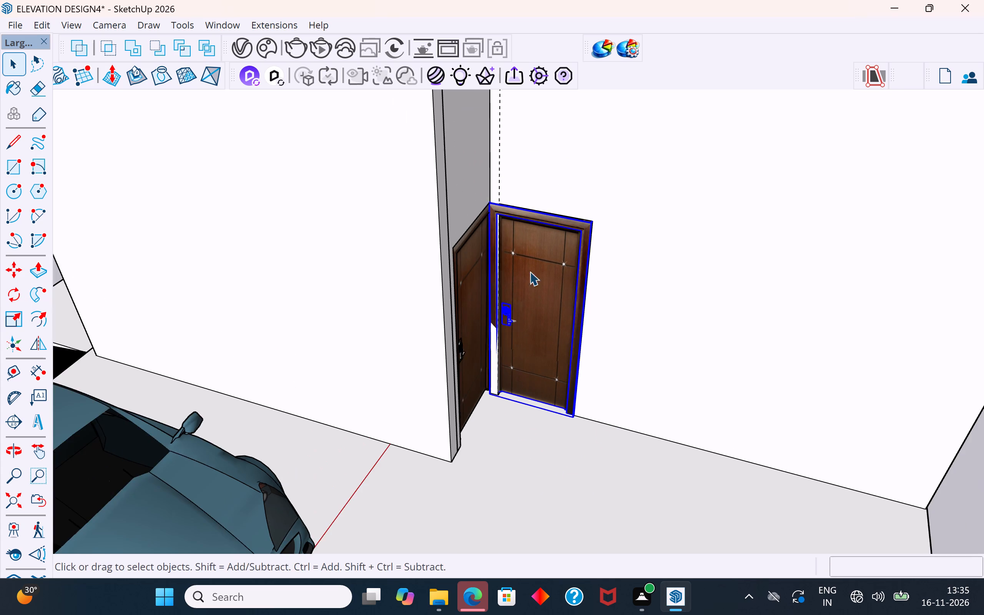
scroll(519, 221, "up", 7)
middle_click_drag(587, 221, 584, 417)
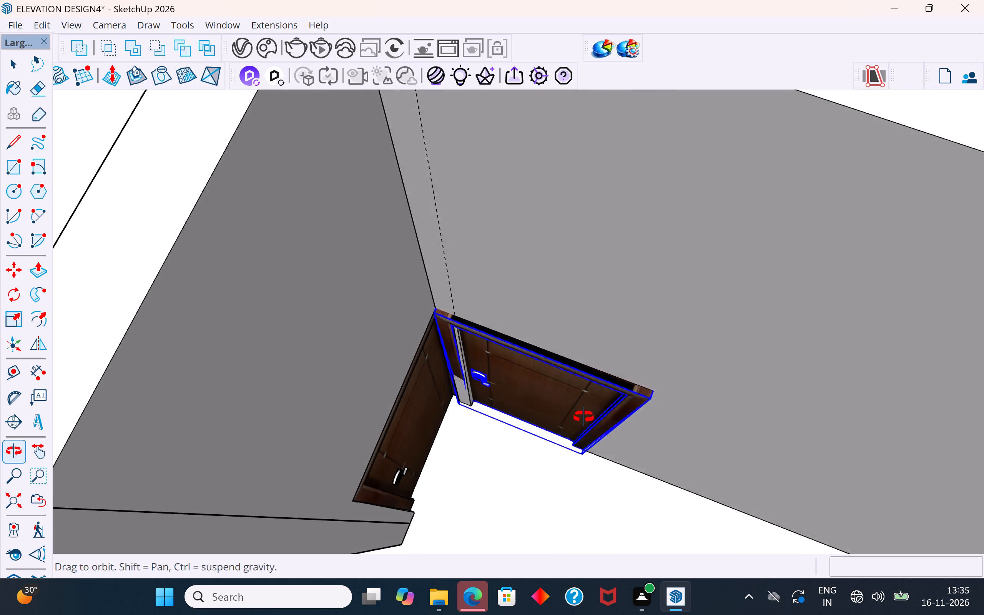
middle_click_drag(584, 417, 582, 432)
left_click(611, 415)
key("m")
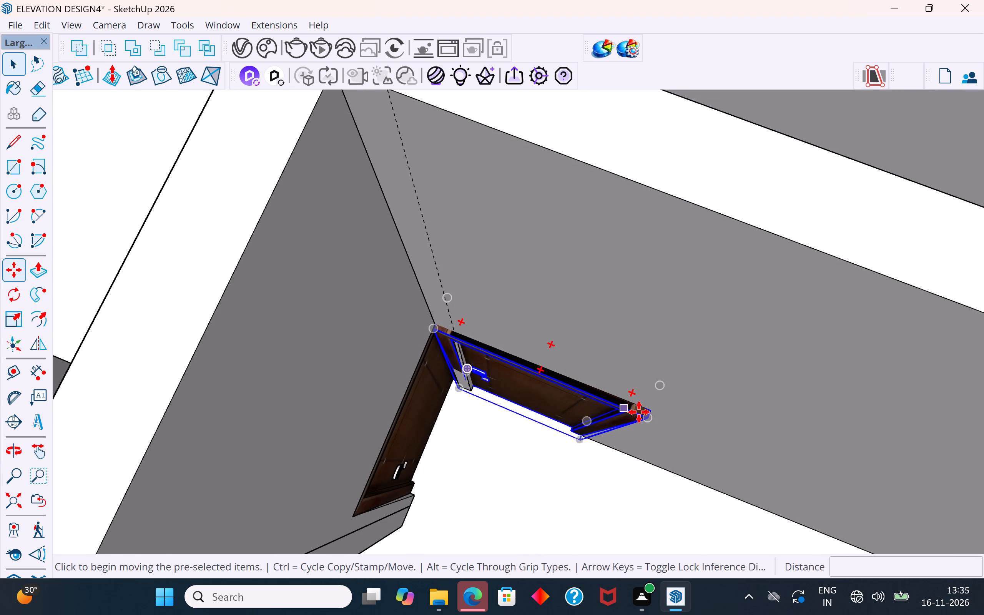
left_click(650, 420)
left_click(654, 407)
middle_click_drag(634, 432, 634, 412)
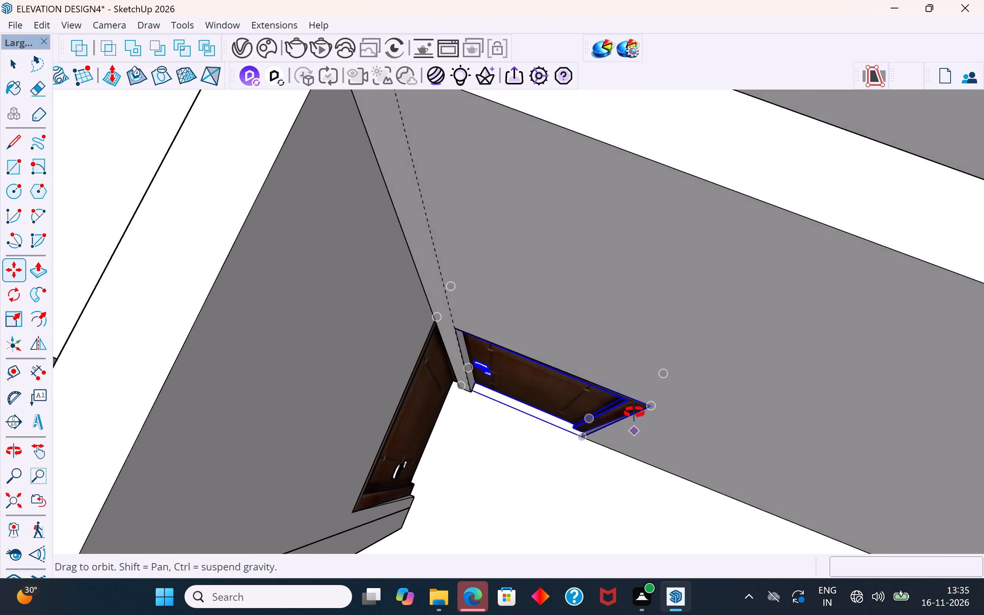
middle_click_drag(634, 412, 672, 163)
scroll(593, 455, "down", 2)
middle_click_drag(602, 442, 571, 312)
middle_click_drag(573, 325, 577, 359)
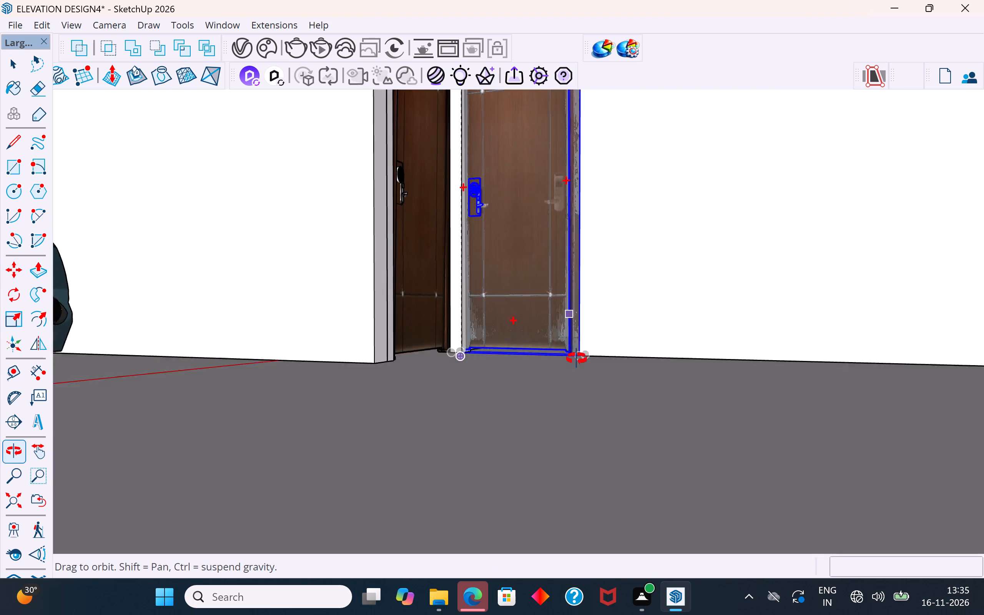
middle_click_drag(577, 359, 577, 364)
scroll(539, 480, "down", 9)
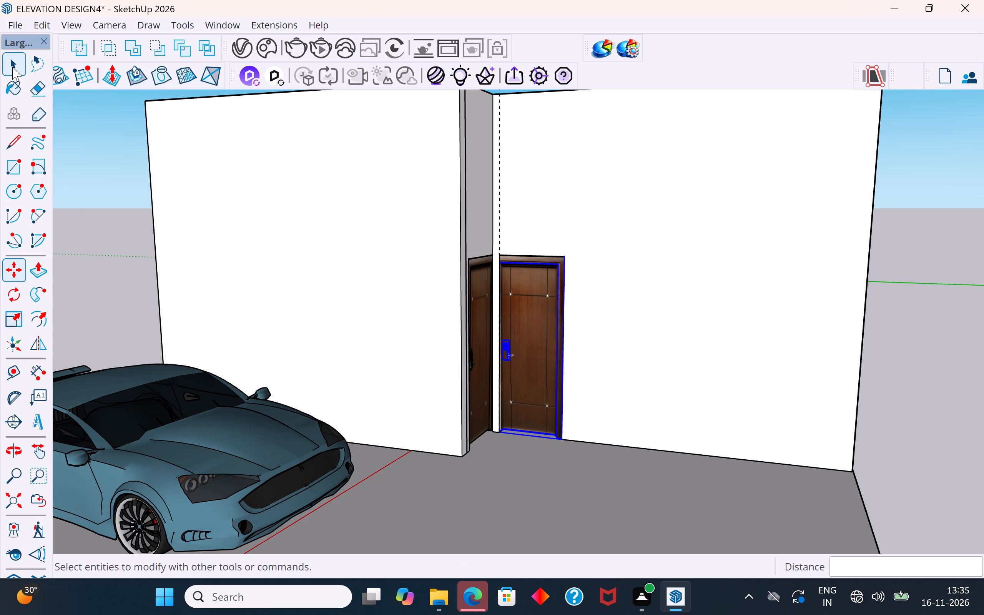
Scale the copied door's width to about 0.91 from its handle side so it meets the opening's edge at the guide line.
left_click(12, 67)
left_click(67, 166)
left_click(532, 319)
scroll(544, 319, "up", 2)
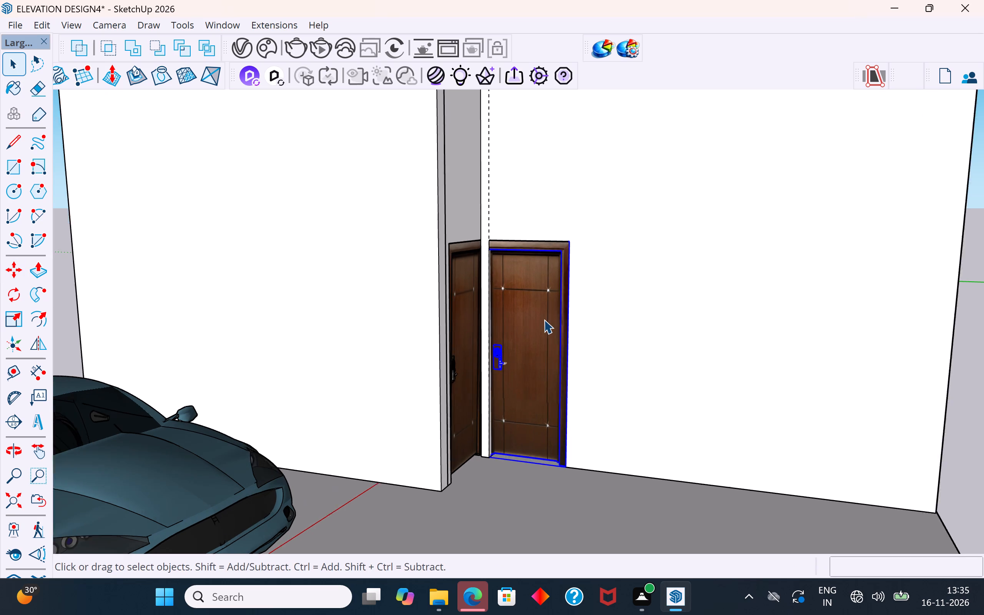
scroll(544, 319, "up", 1)
key("s")
scroll(544, 318, "up", 3)
scroll(503, 324, "up", 4)
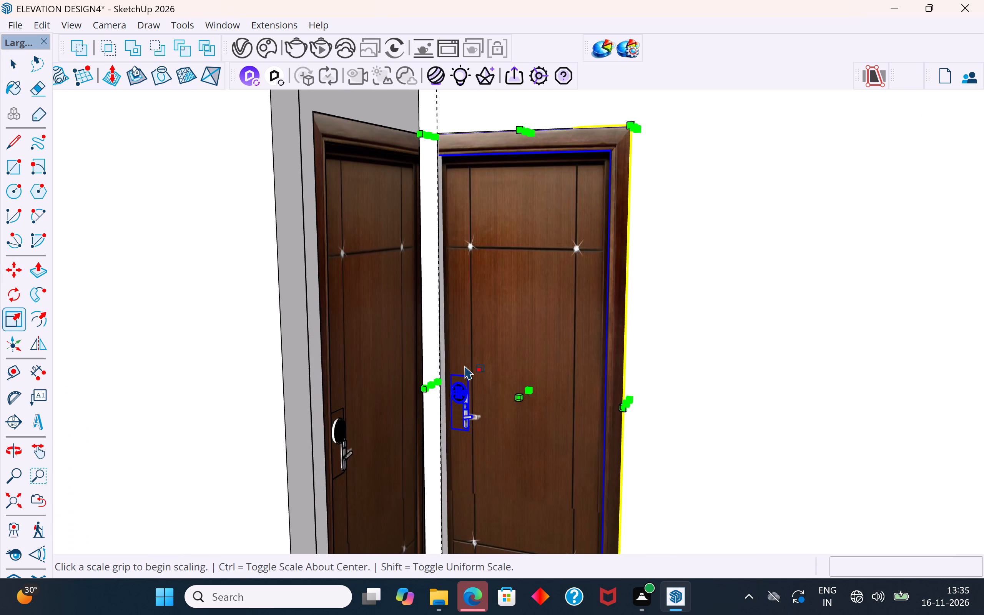
scroll(464, 366, "up", 4)
left_click(416, 397)
left_click(432, 396)
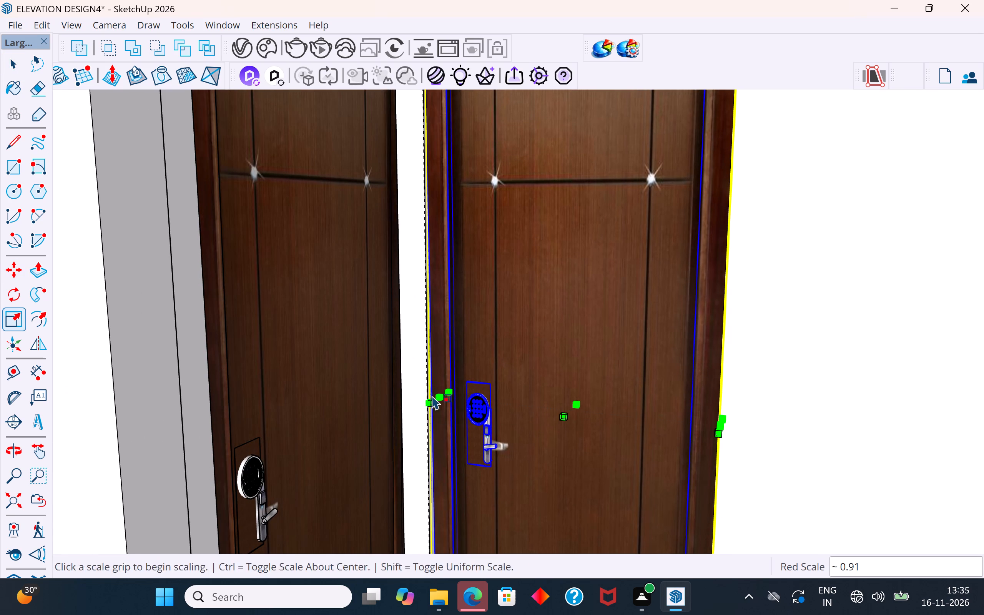
left_click(15, 67)
scroll(405, 316, "down", 3)
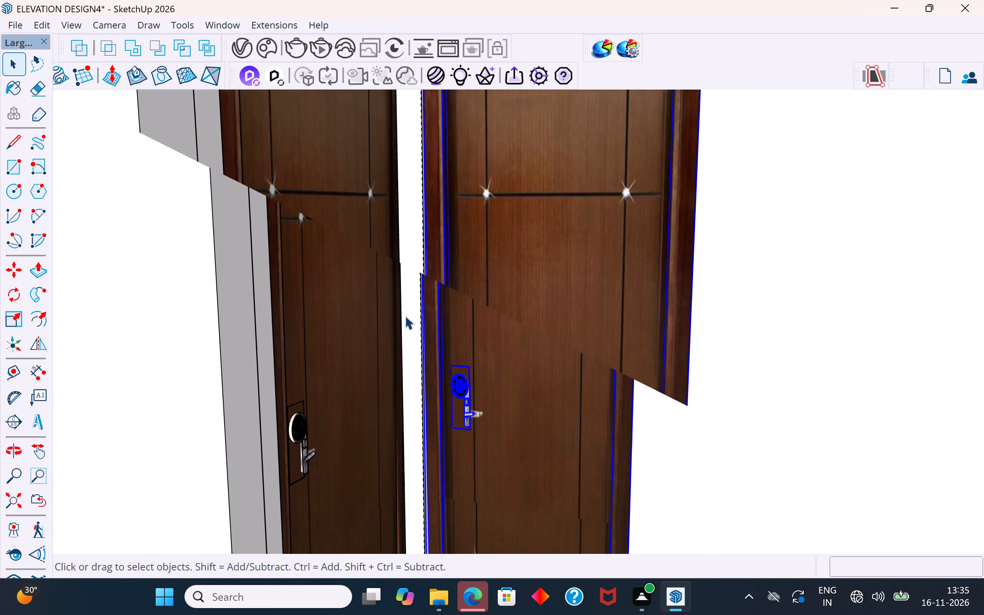
scroll(405, 316, "down", 13)
scroll(409, 376, "down", 4)
left_click(795, 413)
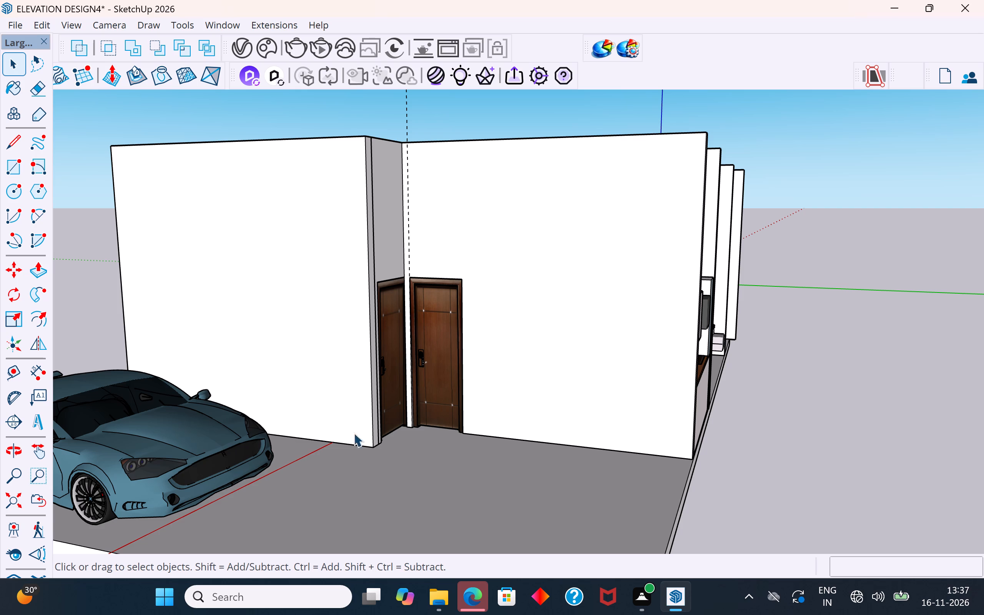
Delete all guide lines from the model.
middle_click_drag(469, 342, 462, 440)
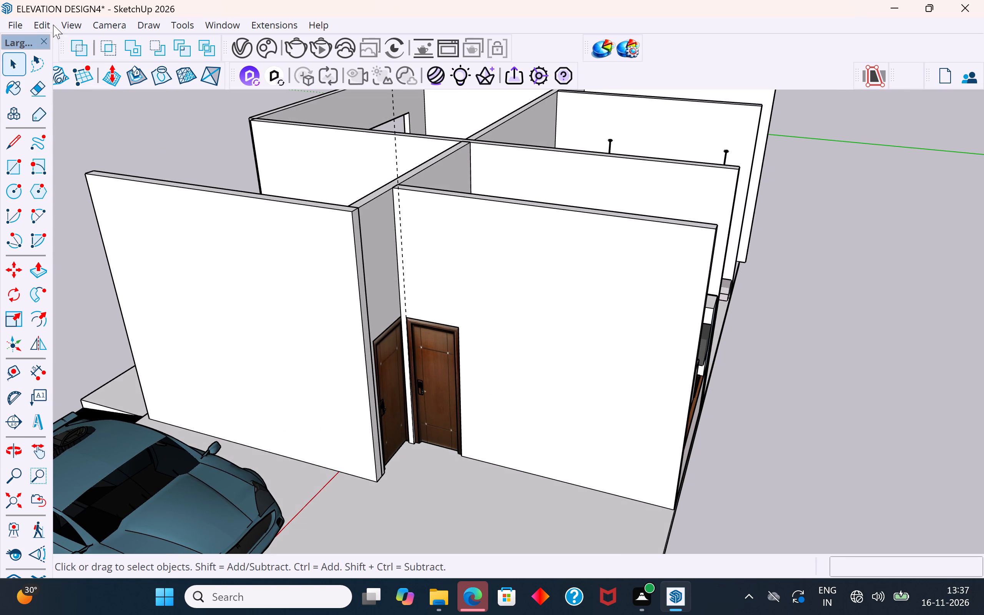
left_click_drag(42, 18, 42, 22)
left_click(78, 182)
Unhide all the hidden walls of the house.
scroll(287, 313, "down", 3)
middle_click_drag(500, 366, 511, 344)
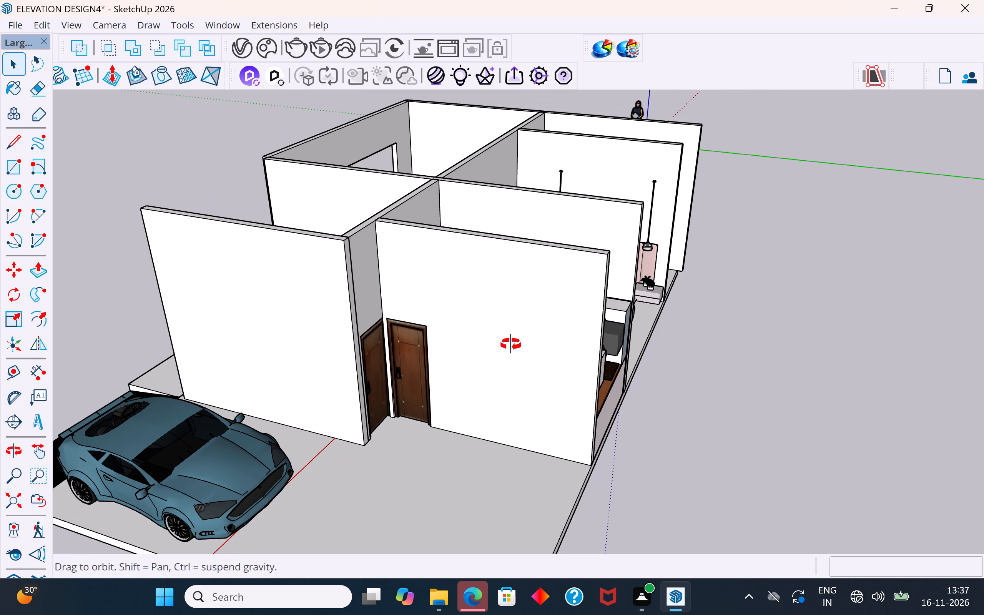
middle_click_drag(511, 344, 460, 249)
scroll(587, 325, "down", 2)
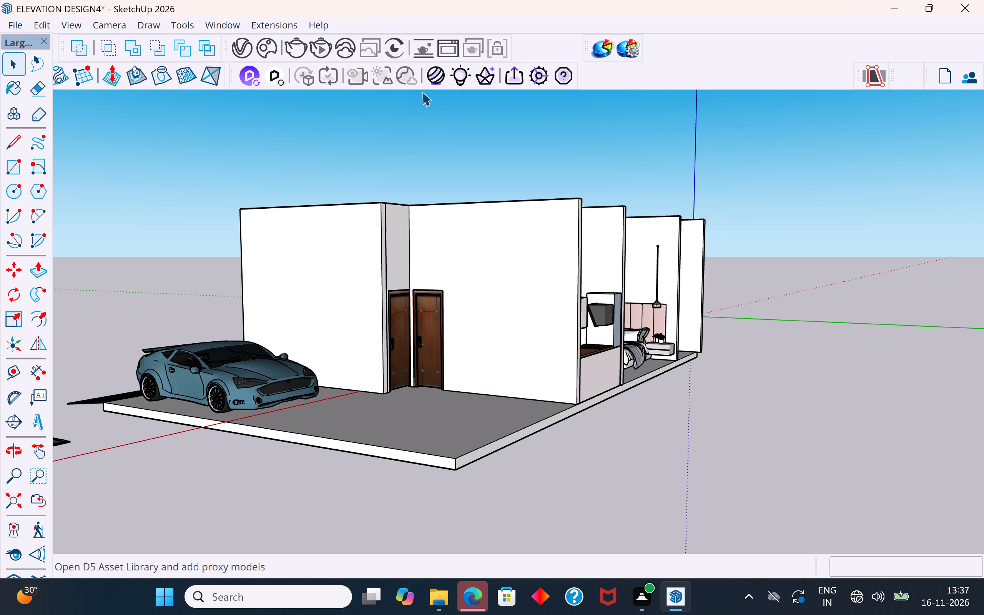
left_click(45, 22)
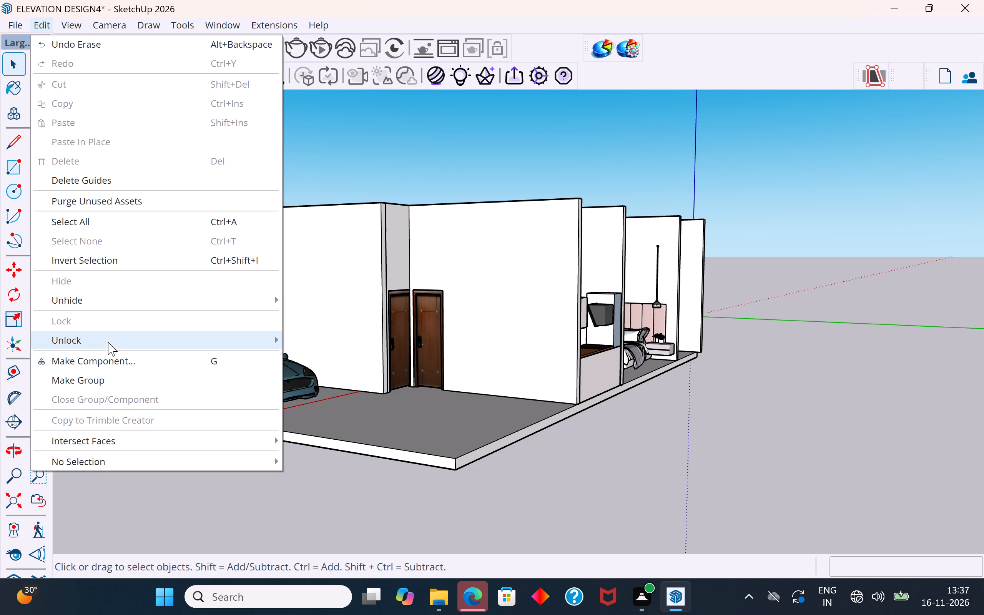
left_click(321, 336)
left_click(645, 404)
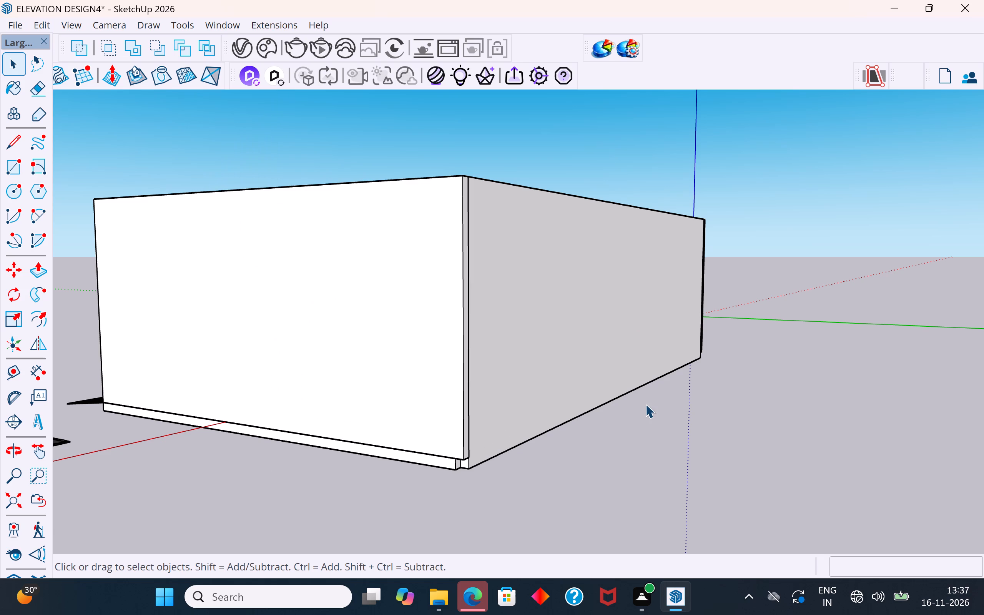
Examine the enclosed house from below and above, looking over its rooms, furniture and doors.
scroll(603, 321, "down", 2)
middle_click_drag(585, 333, 561, 92)
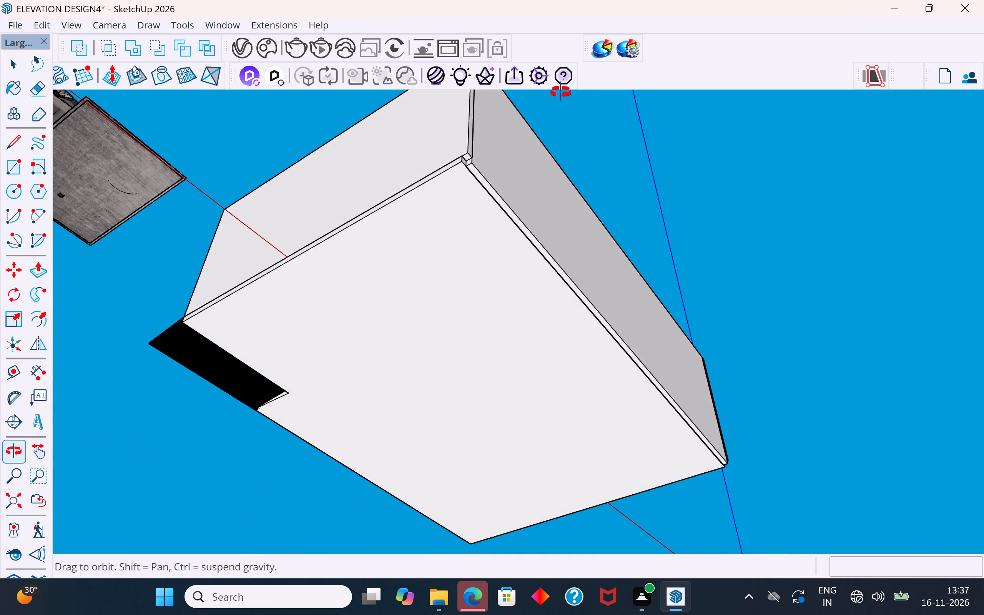
middle_click_drag(561, 92, 571, 238)
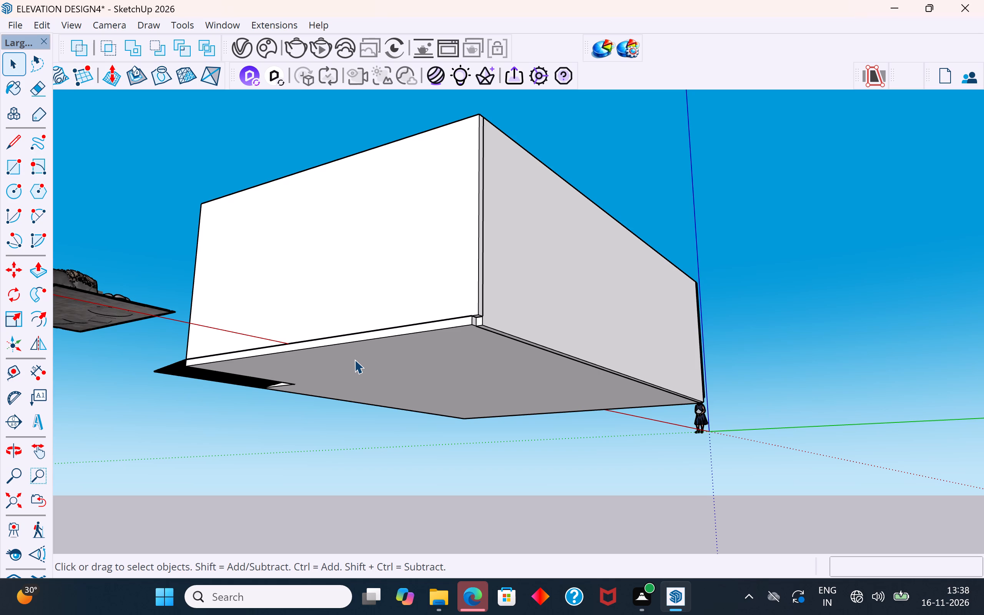
middle_click_drag(356, 298, 372, 414)
scroll(393, 268, "down", 2)
middle_click_drag(394, 297, 396, 306)
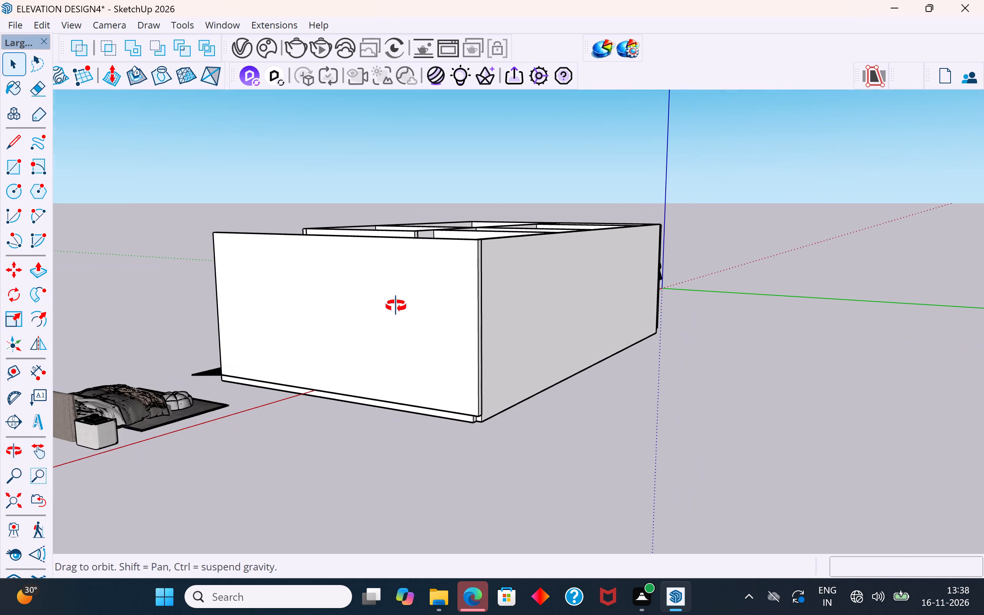
middle_click_drag(396, 306, 429, 388)
middle_click_drag(412, 273, 469, 416)
scroll(475, 350, "up", 2)
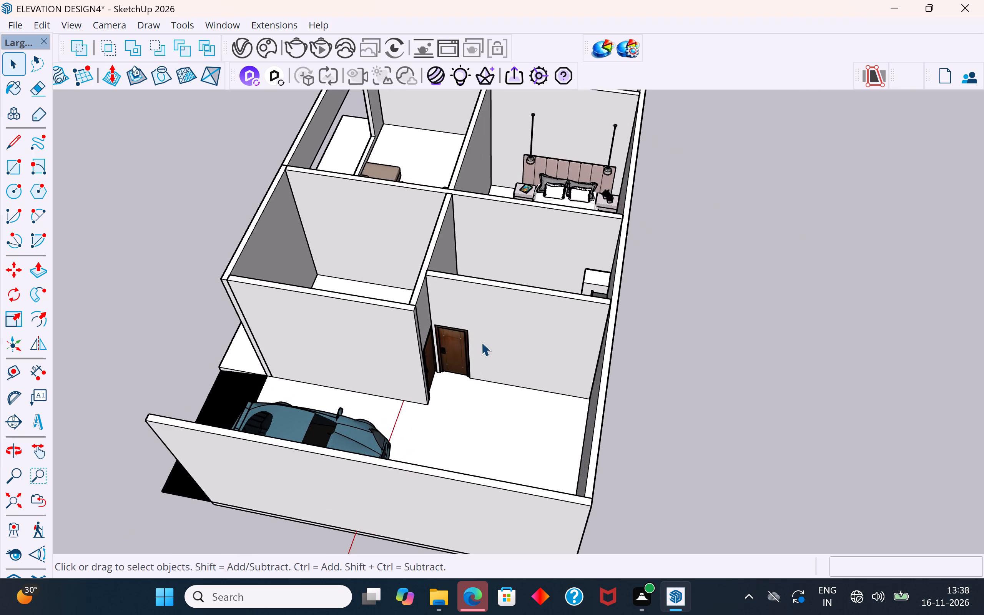
middle_click_drag(519, 366, 636, 446)
scroll(479, 379, "up", 1)
middle_click_drag(479, 379, 786, 351)
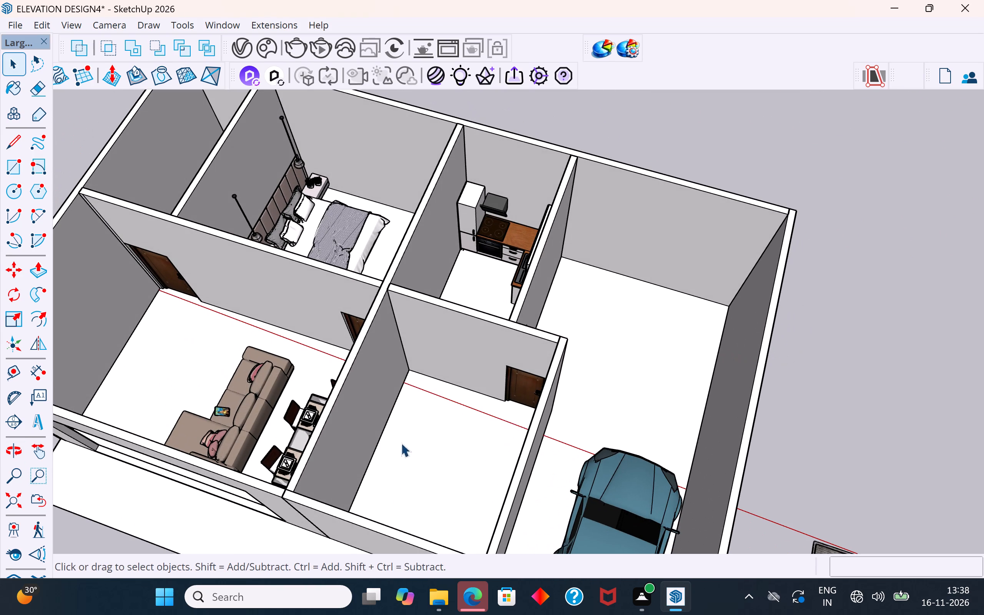
middle_click_drag(454, 399, 633, 357)
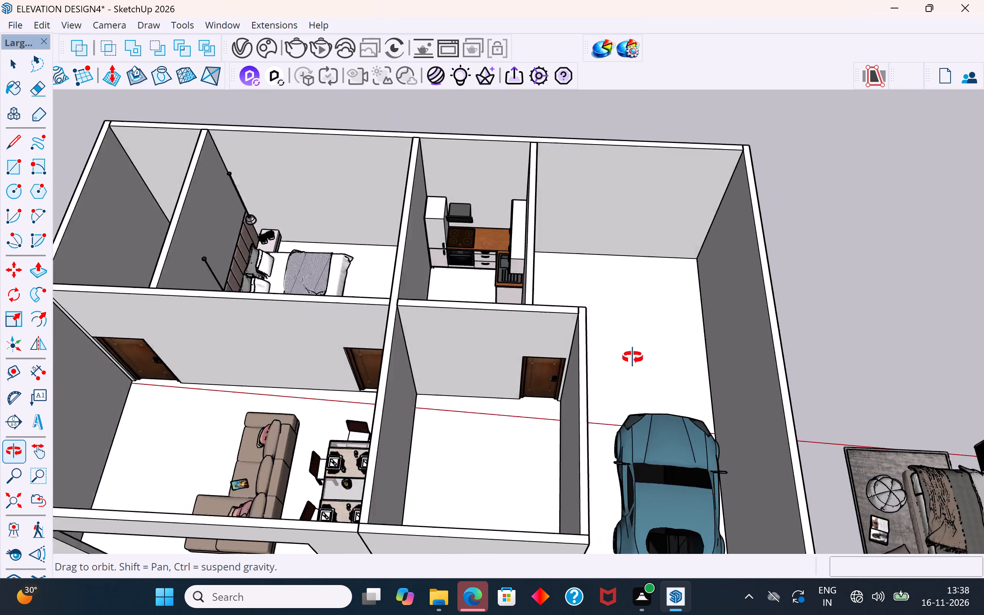
middle_click_drag(633, 357, 352, 351)
Hide the wall between the empty room with the wooden door and the parked car.
scroll(379, 338, "up", 3)
middle_click_drag(399, 339, 501, 351)
scroll(388, 346, "up", 3)
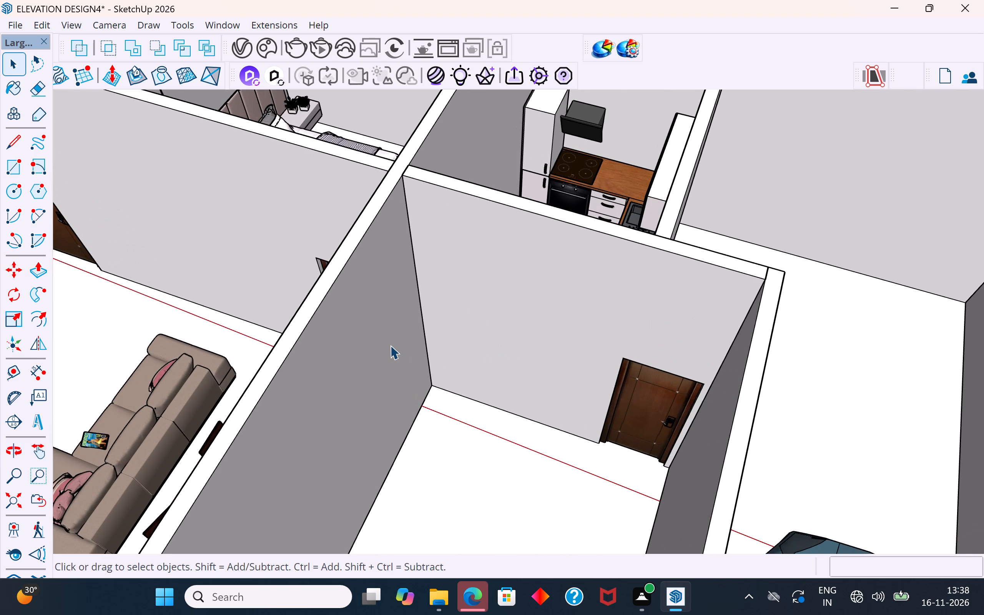
left_click(390, 345)
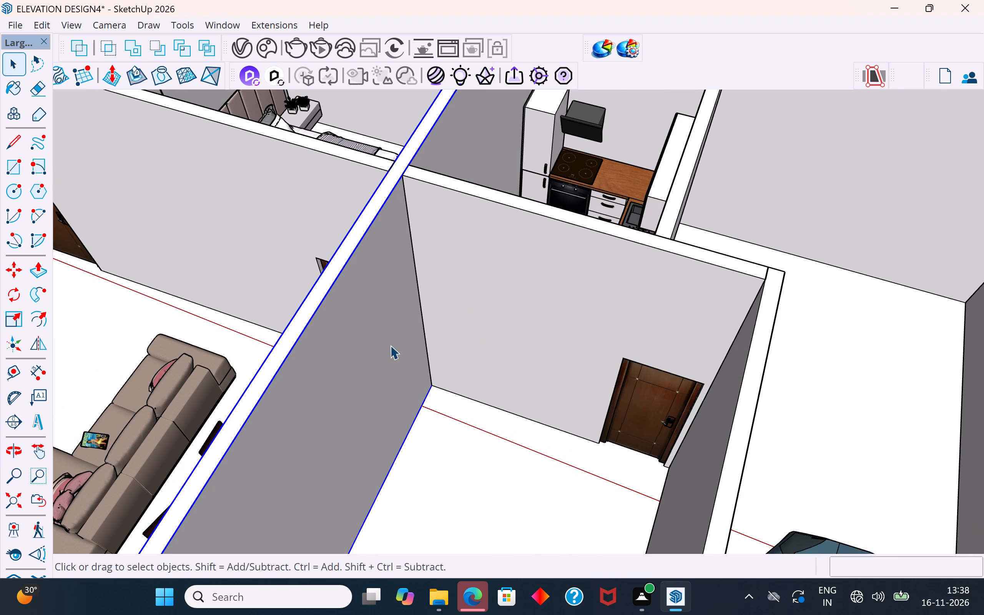
left_click(743, 384)
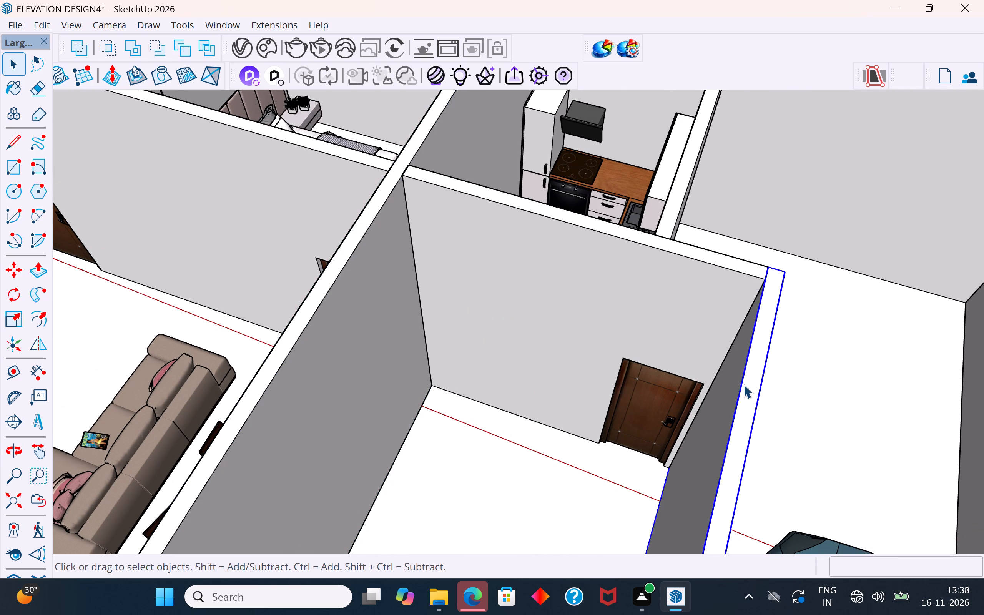
right_click(743, 384)
left_click(780, 52)
Hide the front boundary wall that blocks the view of the car and the doors.
middle_click_drag(705, 310, 445, 282)
scroll(658, 322, "up", 1)
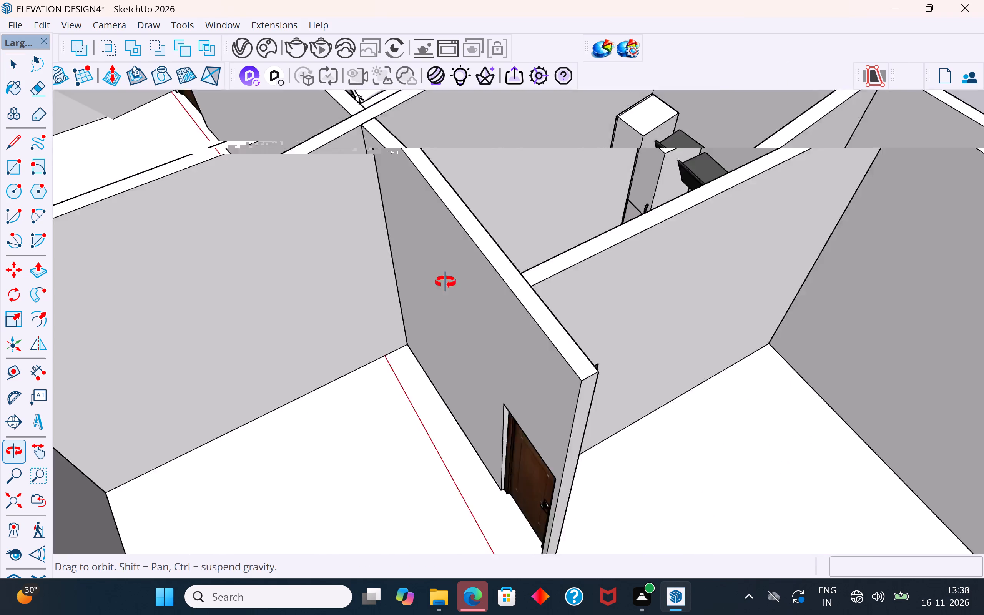
middle_click_drag(445, 282, 459, 221)
scroll(488, 424, "down", 4)
middle_click_drag(448, 387, 421, 313)
middle_click(421, 313)
left_click(432, 350)
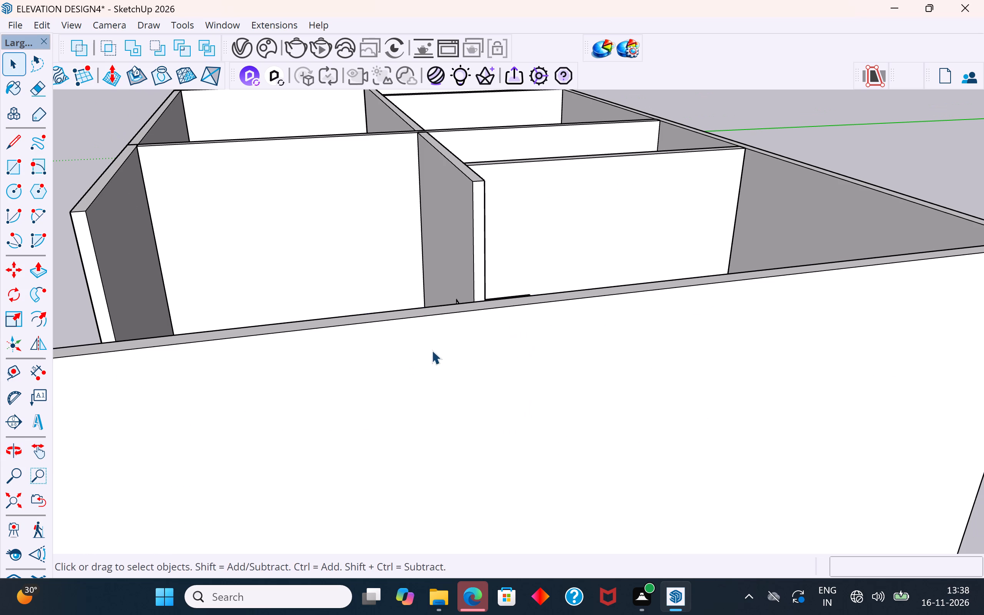
right_click(432, 350)
left_click(489, 45)
scroll(461, 406, "down", 2)
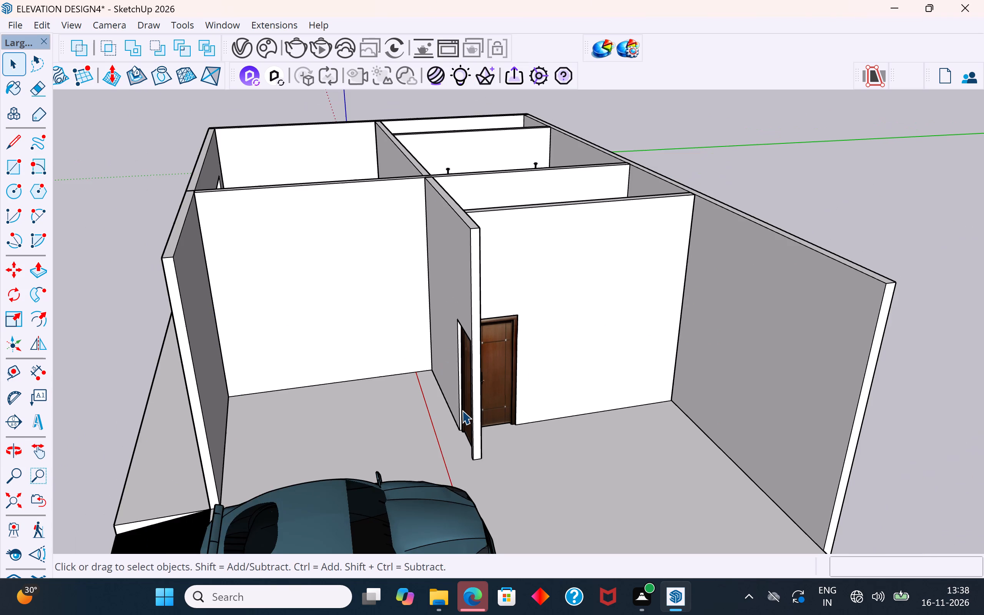
Place a vertical guide on the empty room's back wall, 3" from the corner with the wall holding the wooden door.
middle_click_drag(428, 309, 423, 268)
scroll(432, 328, "up", 4)
scroll(447, 380, "up", 2)
middle_click_drag(447, 380, 463, 374)
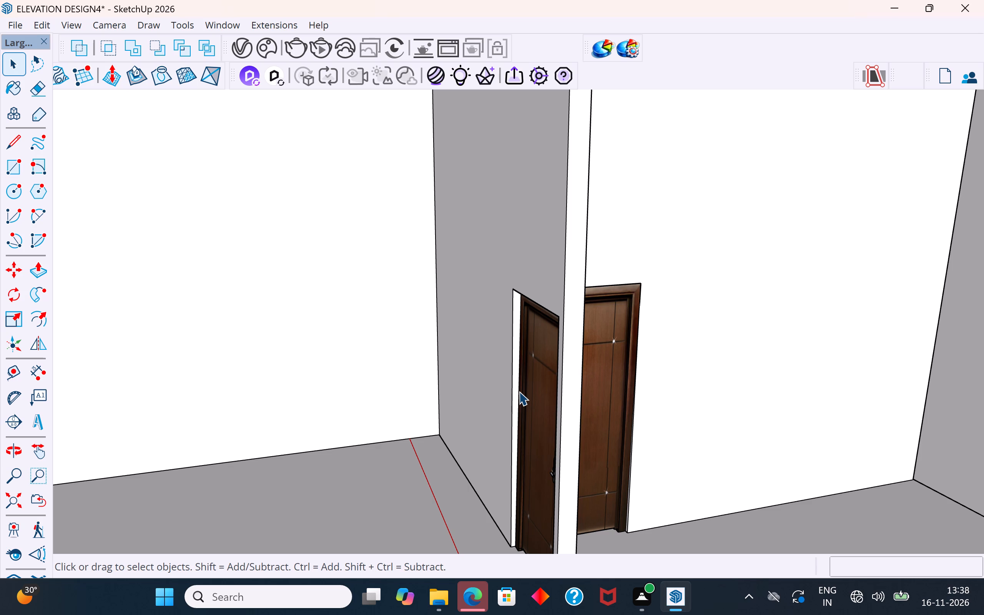
left_click(17, 367)
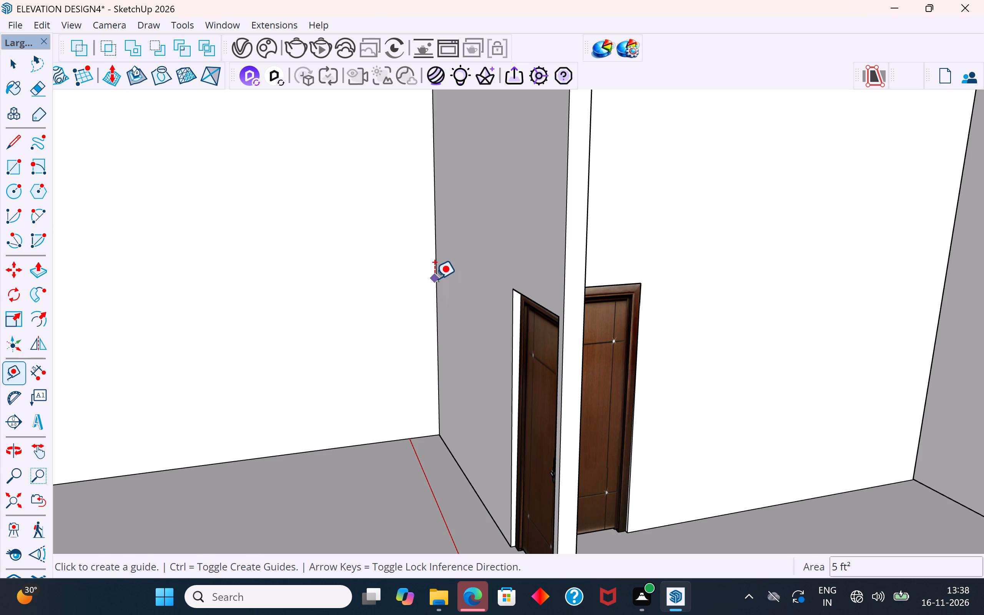
left_click(434, 279)
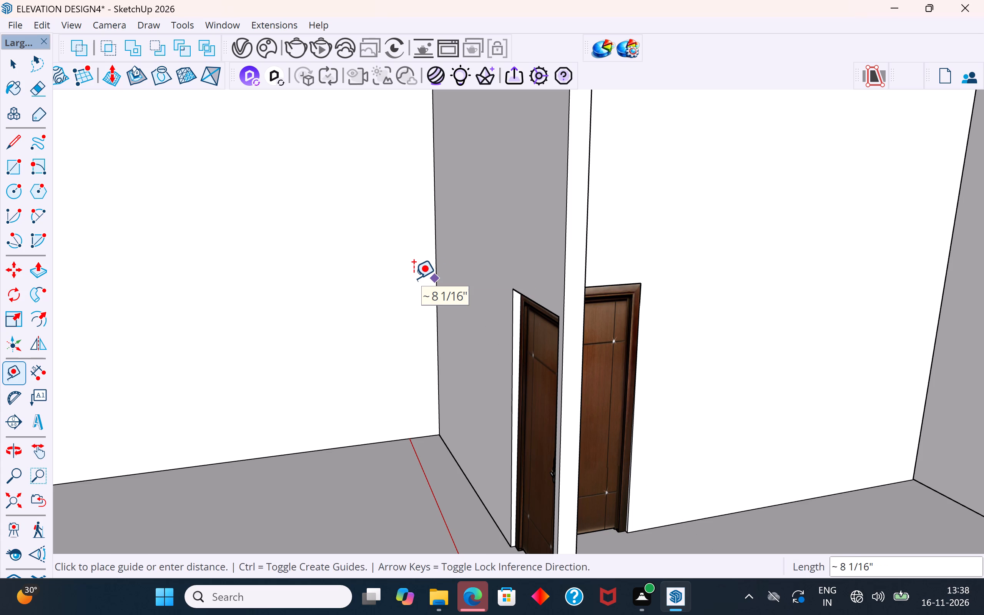
key("Escape")
scroll(564, 413, "down", 4)
middle_click_drag(487, 362, 549, 402)
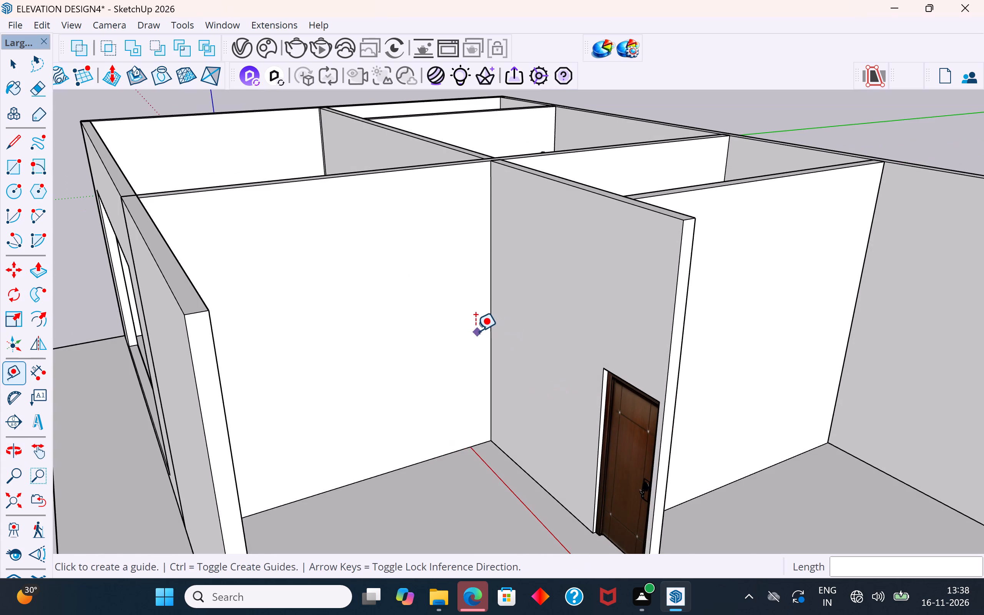
scroll(475, 331, "up", 7)
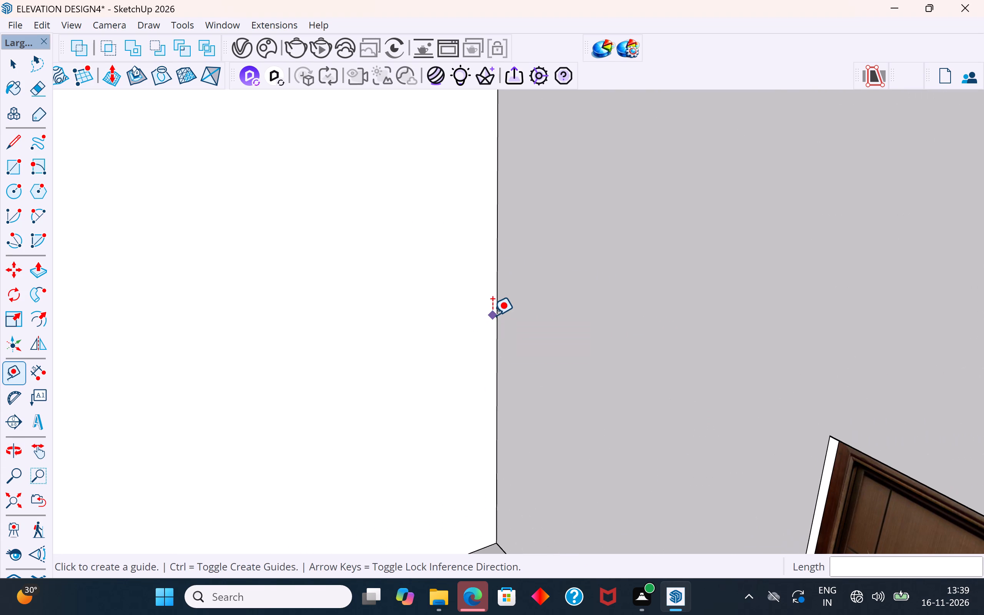
scroll(494, 315, "up", 3)
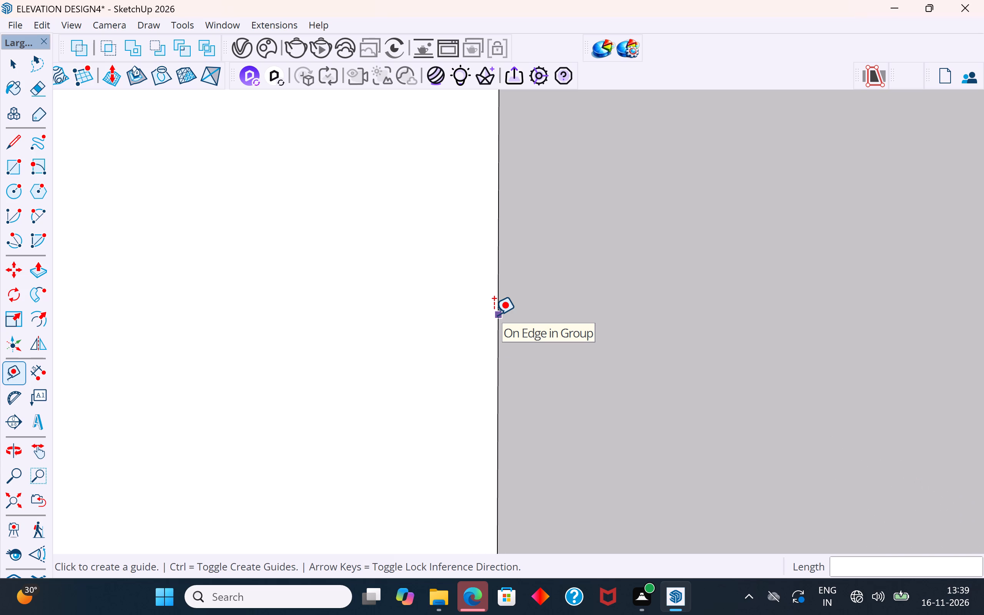
left_click(497, 270)
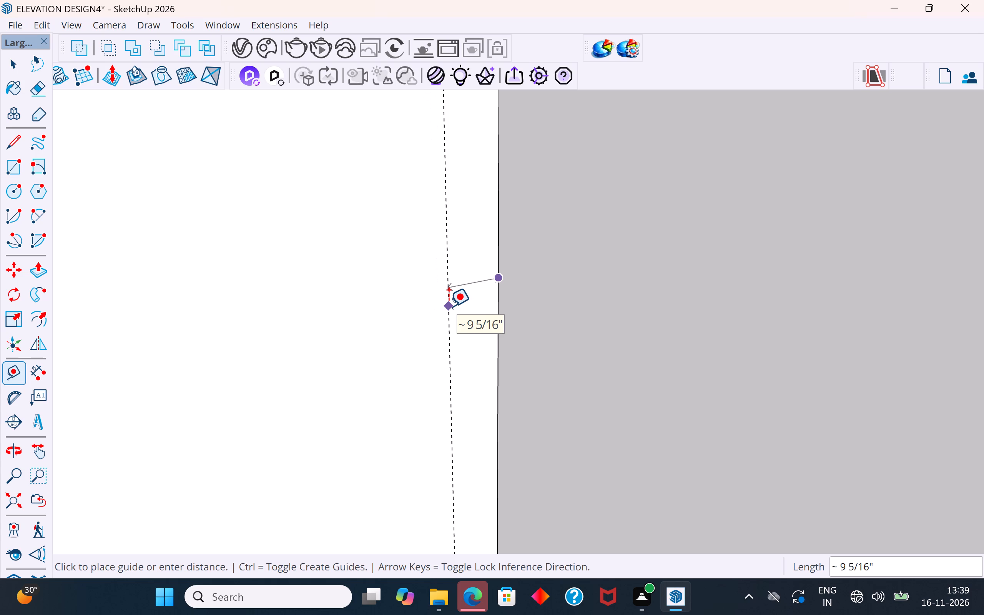
type("3\"")
key("Return")
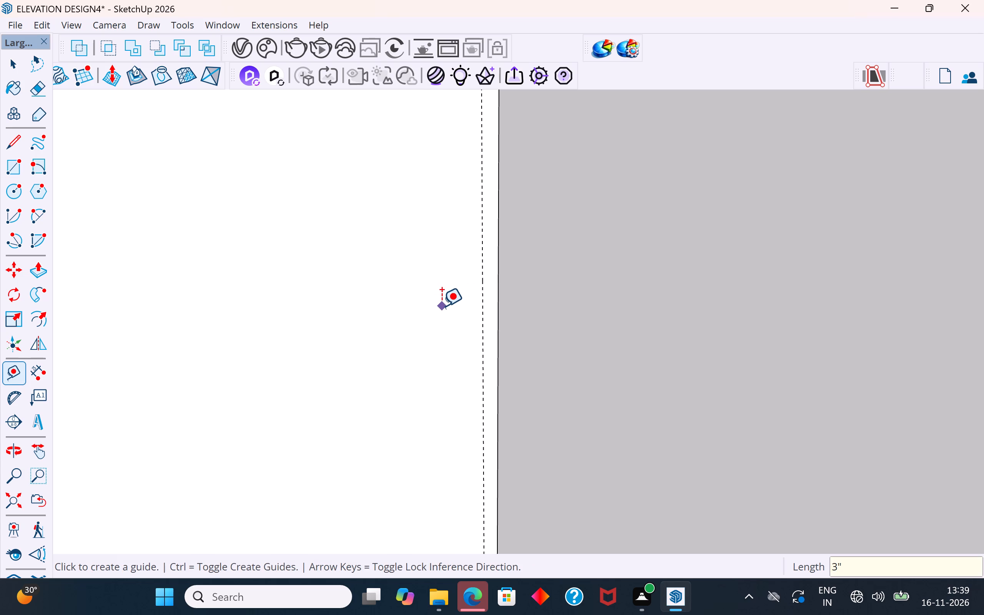
Add a second vertical guide on the same wall, 3'3" from the first guide and away from the corner.
scroll(430, 293, "down", 7)
middle_click_drag(439, 304, 433, 314)
left_click(452, 342)
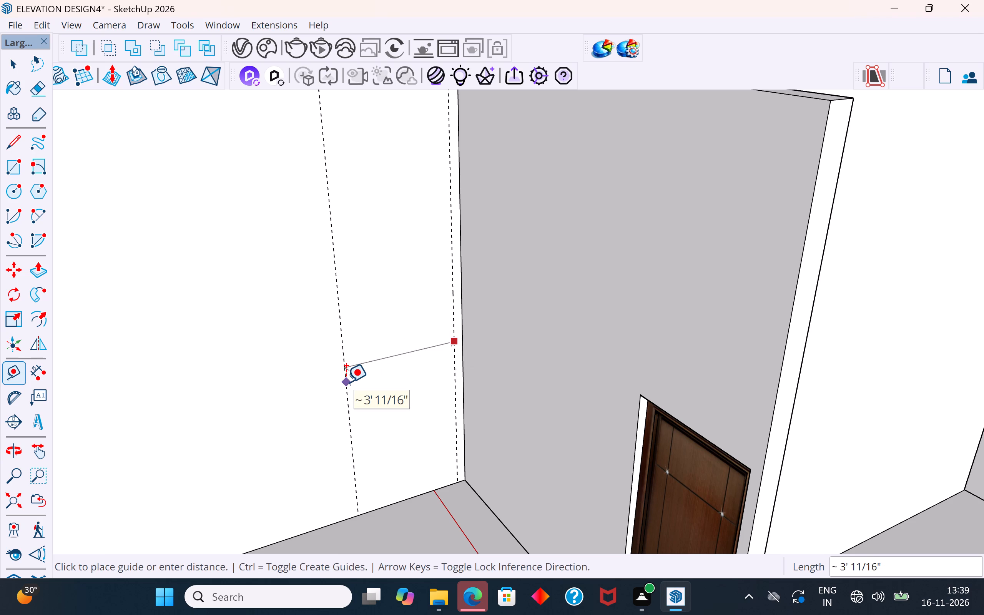
key("3")
type("'3\"")
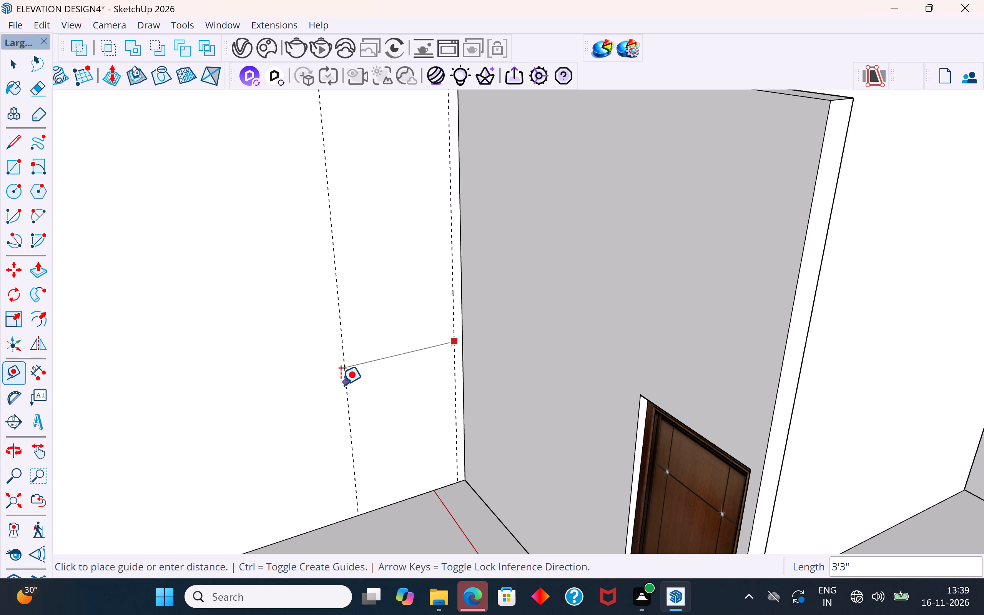
type("3'3\"")
key("BackSpace")
key("BackSpace")
key("BackSpace")
key("BackSpace")
key("BackSpace")
key("shift+quotedbl")
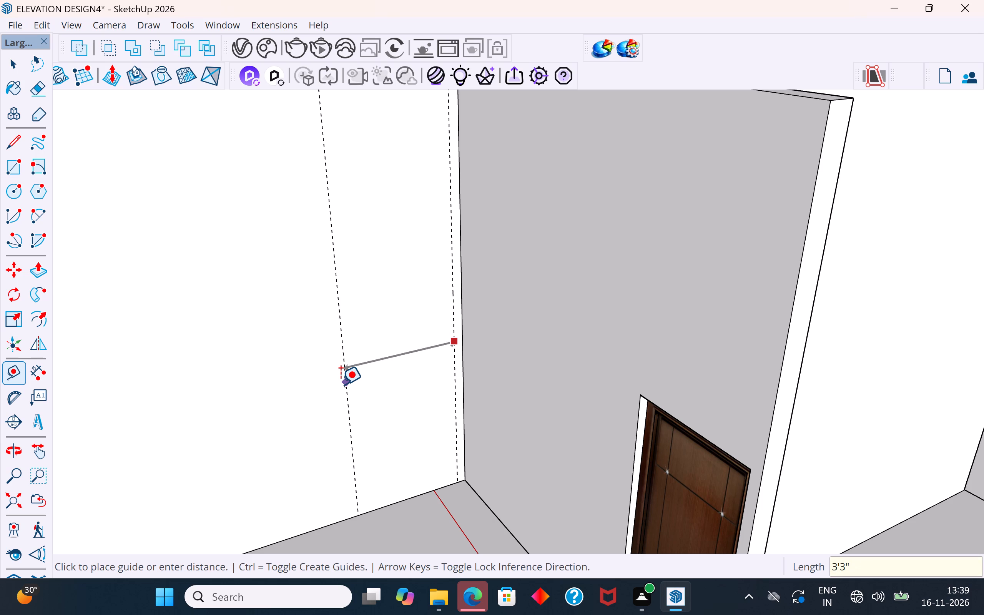
key("Return")
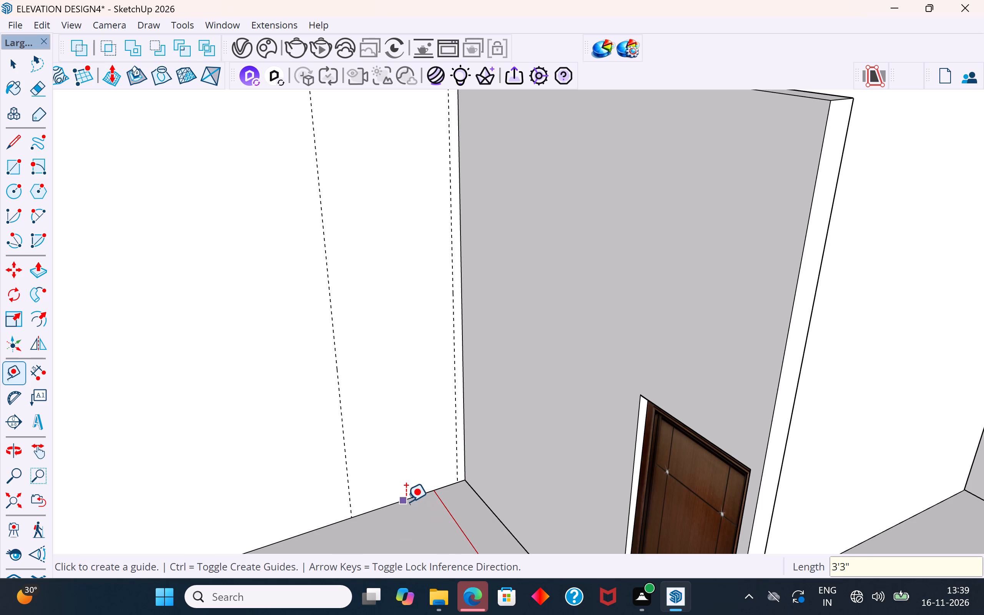
Place a horizontal guide on that wall 6' above the floor edge.
left_click(406, 502)
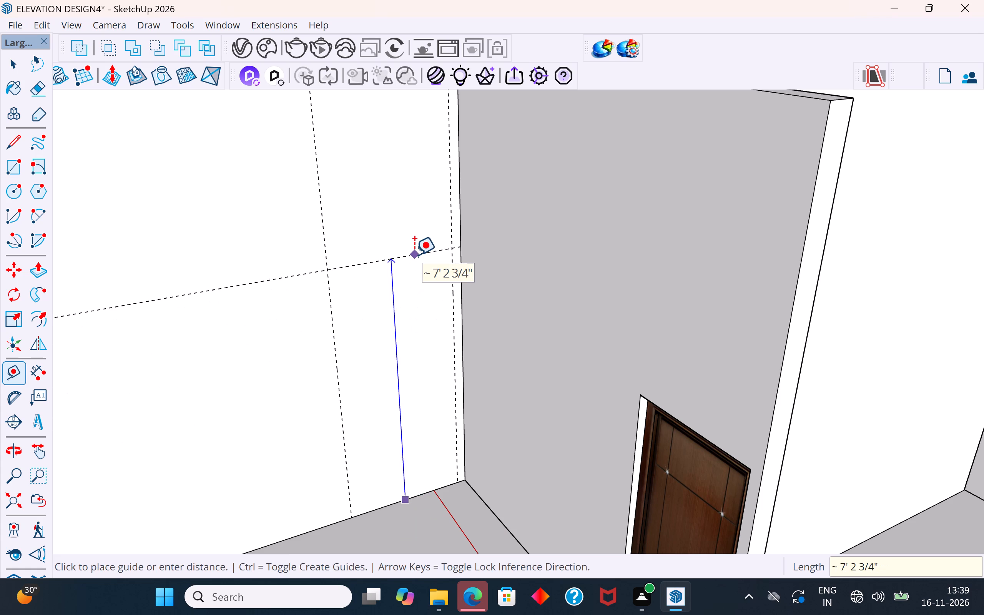
type("6'")
key("Return")
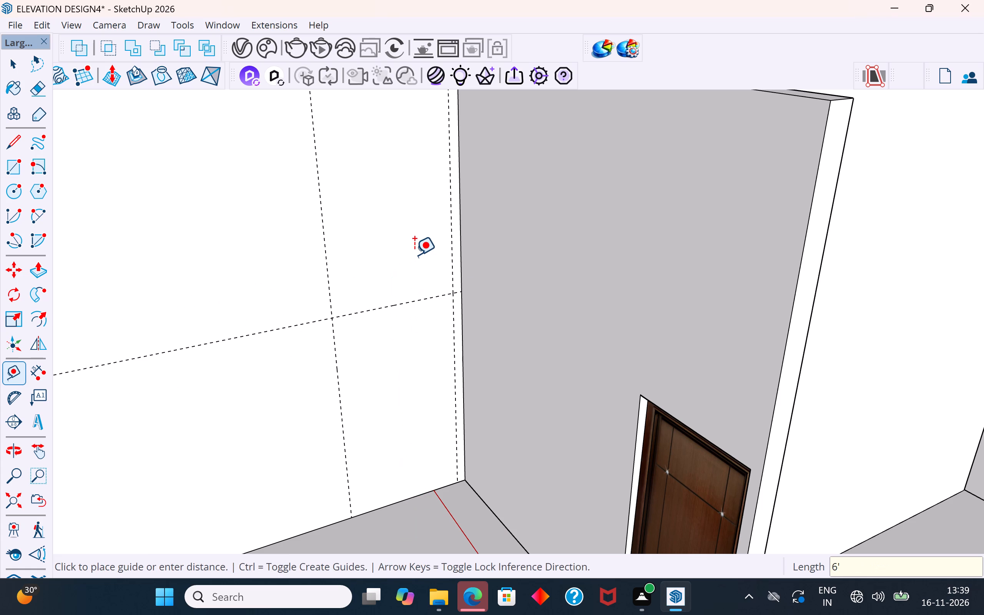
Open the guided wall for editing and draw a rectangle about 1' 2 1/4" wide and 6' high, from floor to horizontal guide near the corner.
left_click(23, 63)
scroll(407, 291, "down", 6)
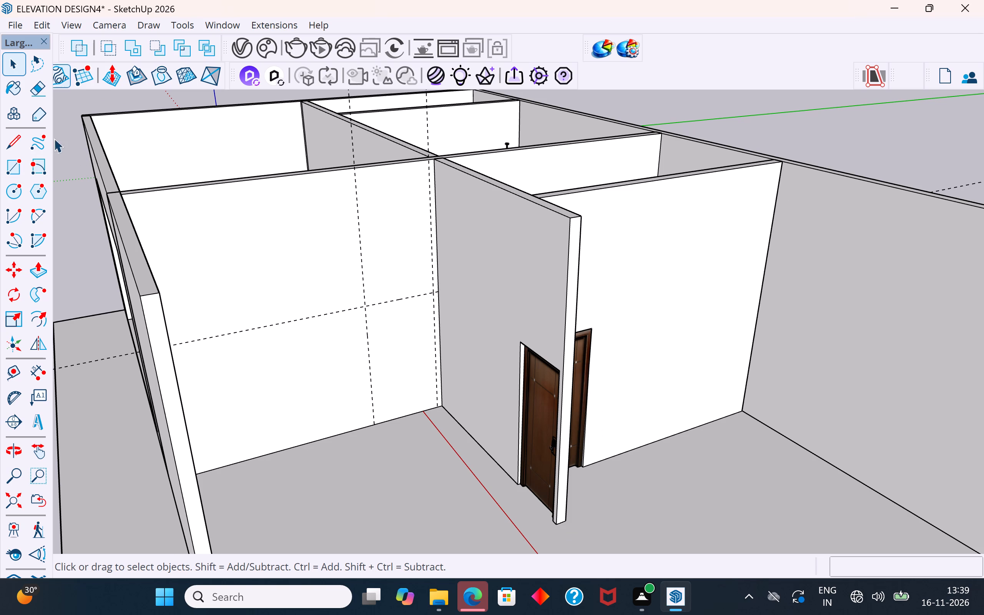
left_click(68, 199)
scroll(455, 391, "up", 2)
left_click(385, 372)
scroll(385, 372, "up", 1)
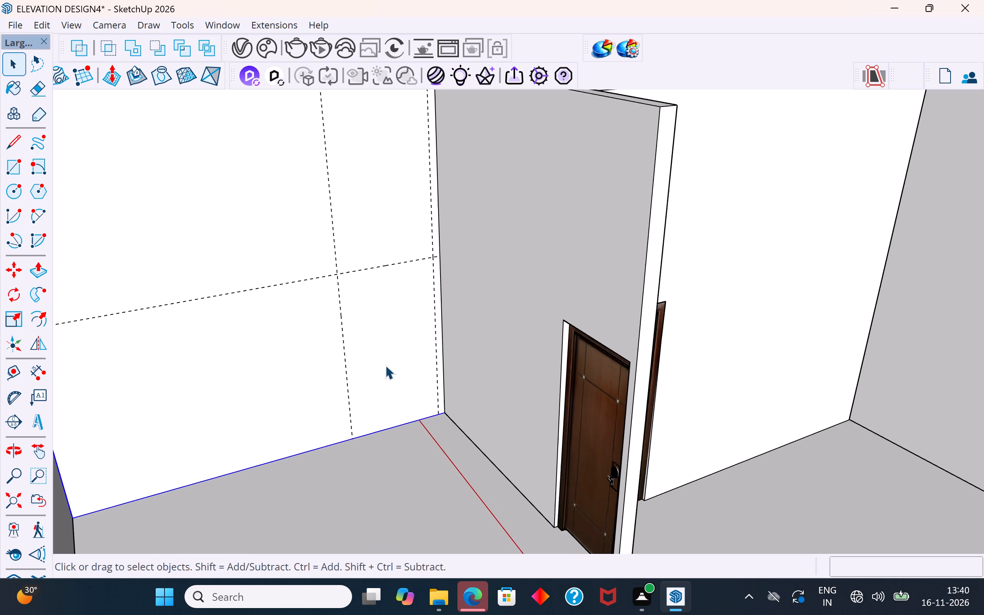
scroll(385, 365, "up", 1)
left_click(404, 342)
triple_click(407, 325)
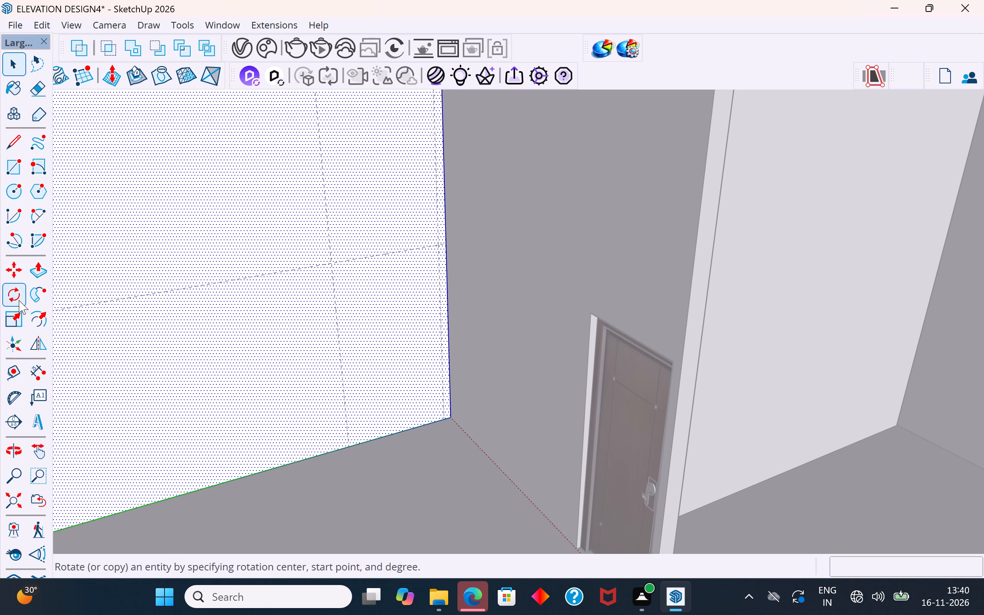
left_click(16, 168)
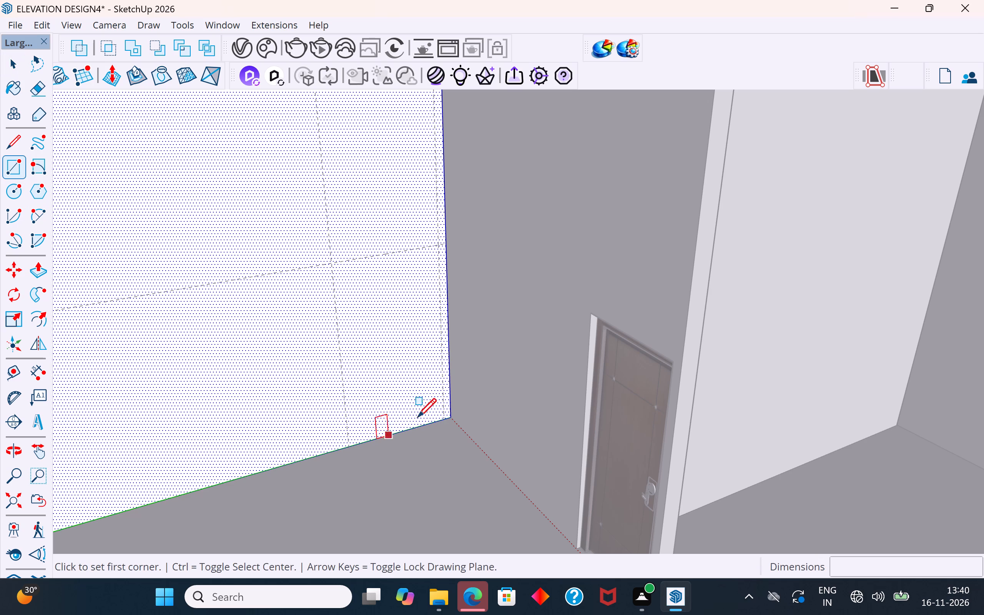
scroll(437, 423, "up", 5)
left_click(437, 423)
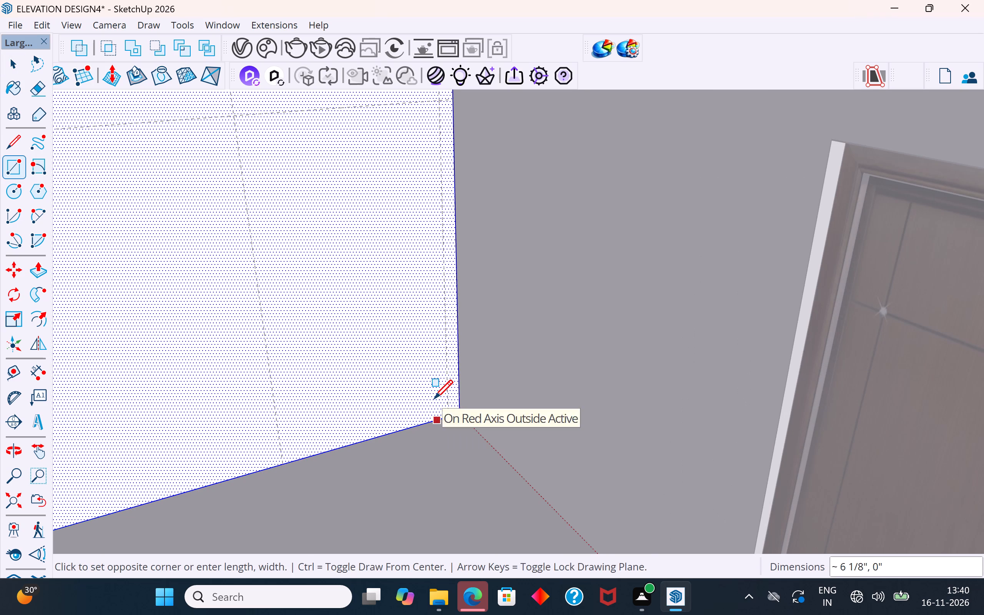
scroll(434, 401, "down", 4)
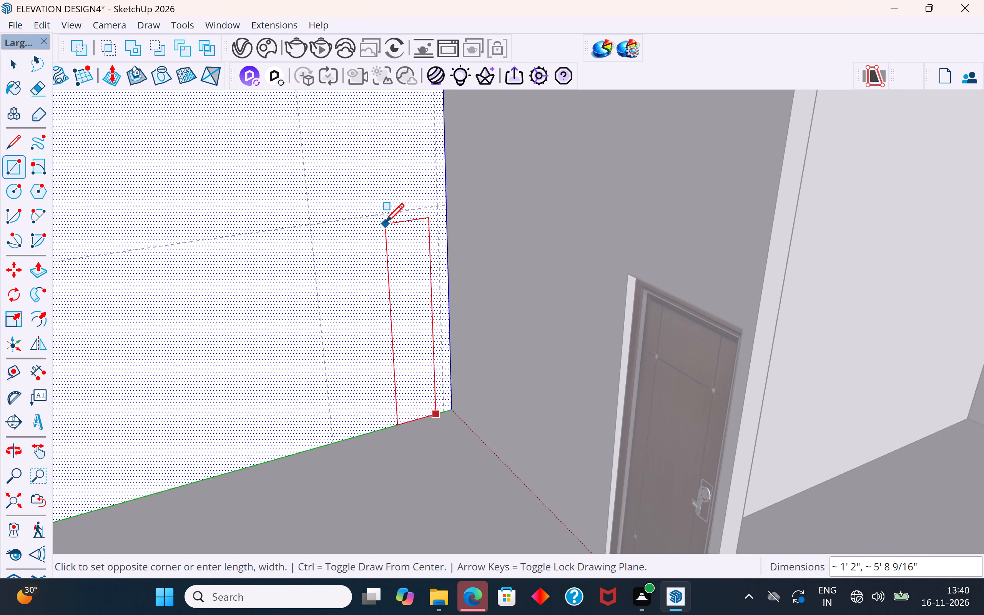
scroll(383, 220, "up", 3)
left_click(384, 212)
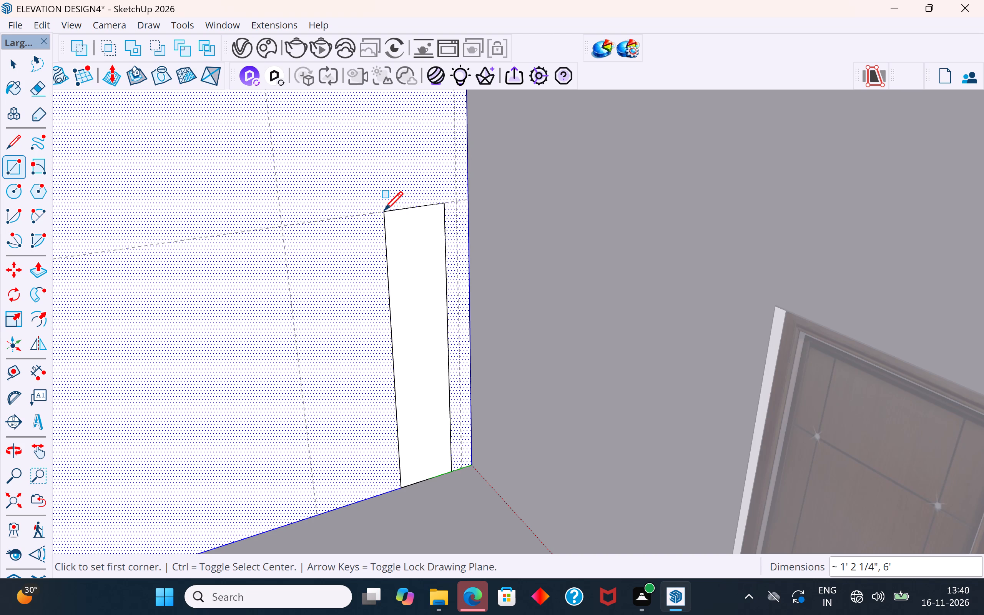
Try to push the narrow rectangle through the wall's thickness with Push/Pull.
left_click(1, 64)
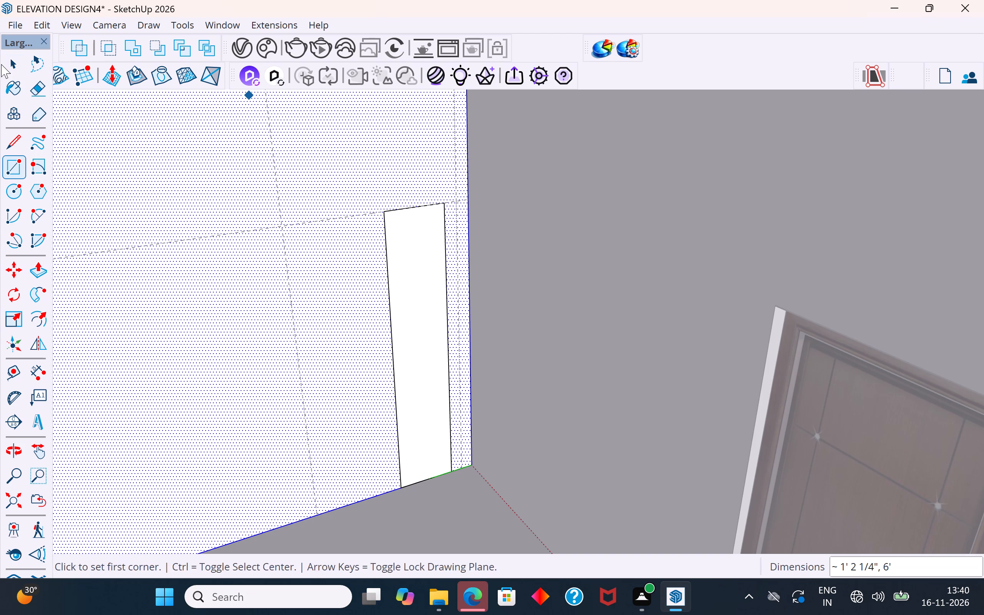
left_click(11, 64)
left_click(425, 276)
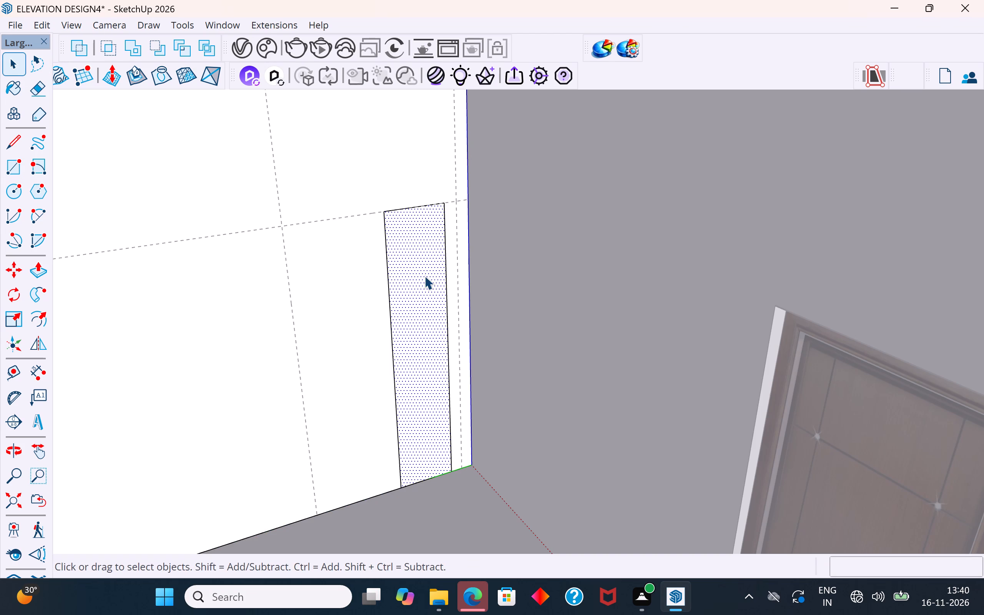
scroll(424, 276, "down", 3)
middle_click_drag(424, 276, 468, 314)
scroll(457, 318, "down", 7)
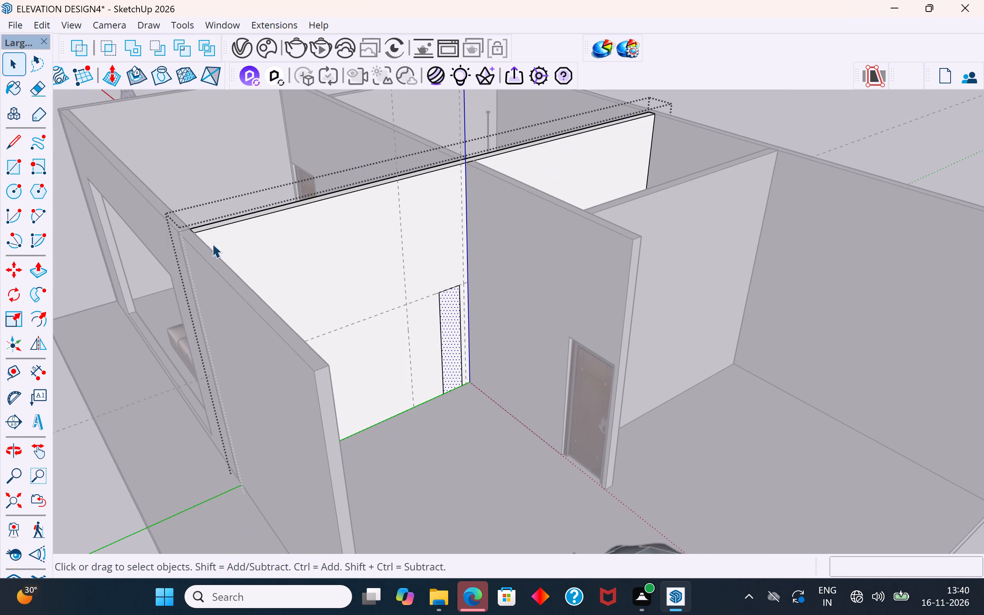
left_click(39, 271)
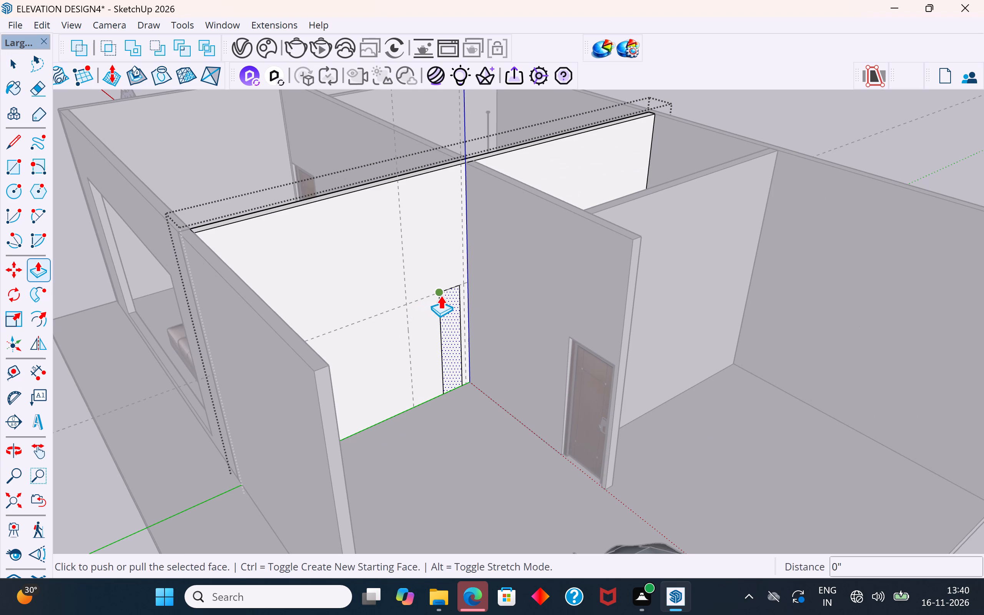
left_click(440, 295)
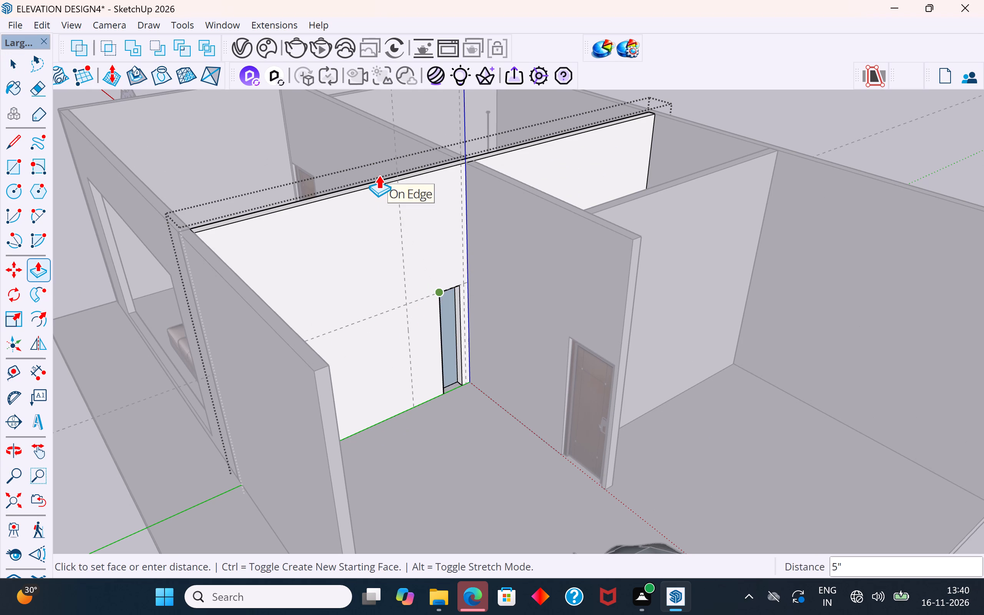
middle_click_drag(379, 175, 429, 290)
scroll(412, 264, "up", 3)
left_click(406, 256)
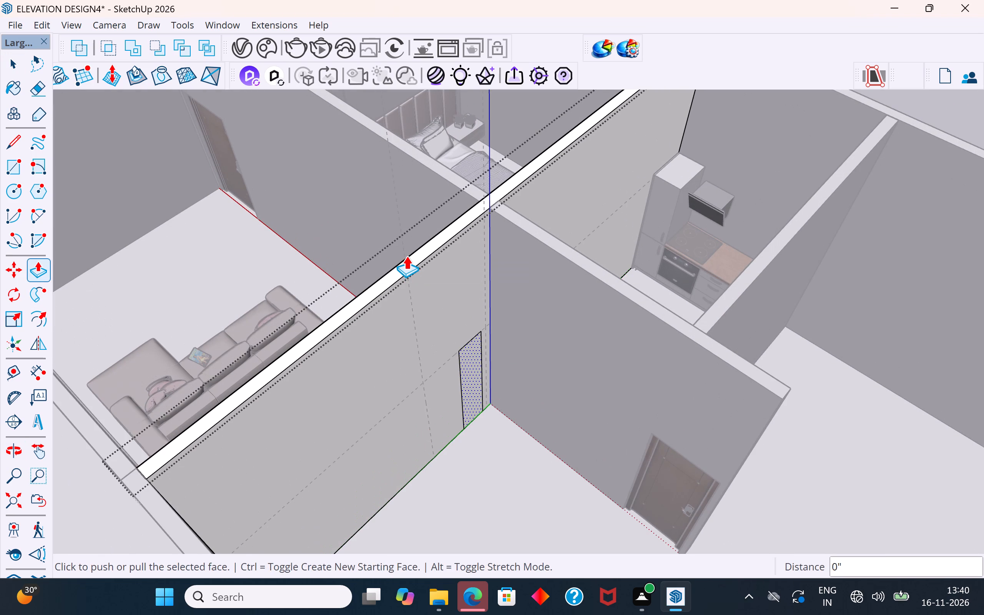
Push the narrow rectangle 5" through the wall to cut an opening beside the corner, and close the wall's editing.
left_click(19, 60)
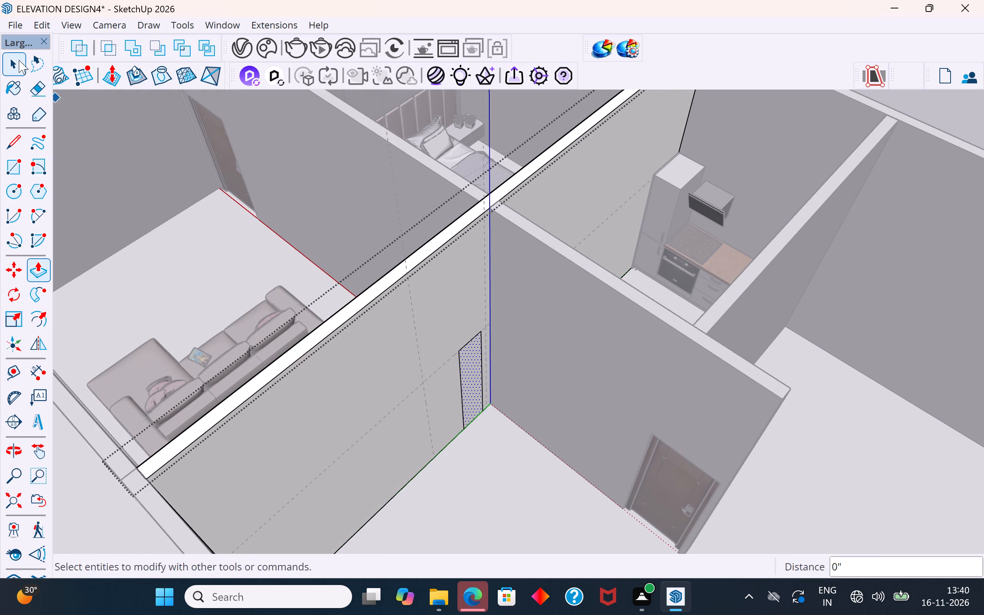
left_click(472, 378)
left_click(42, 266)
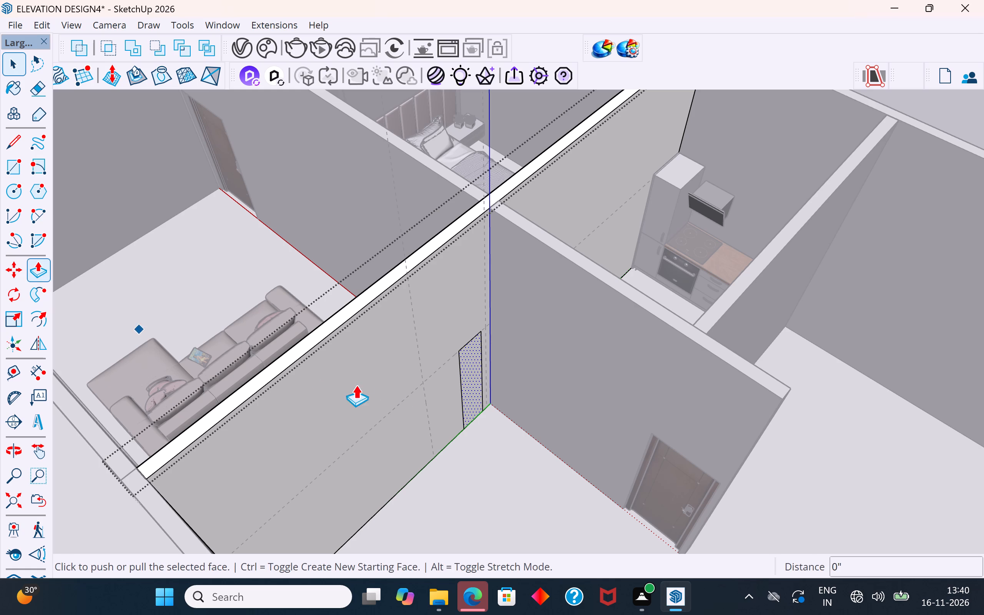
left_click(474, 370)
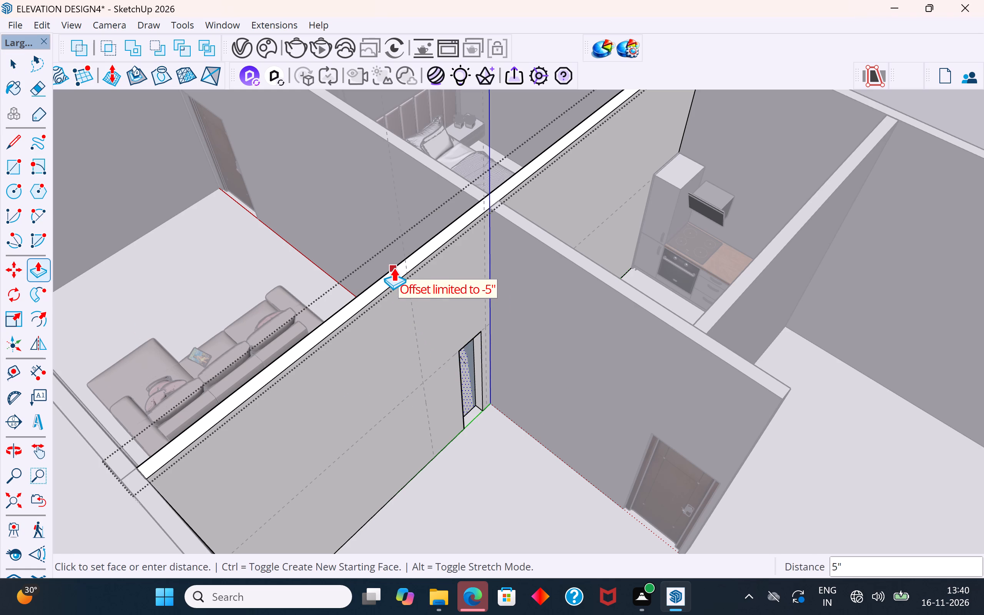
left_click(394, 268)
scroll(474, 403, "down", 4)
middle_click_drag(530, 417, 431, 290)
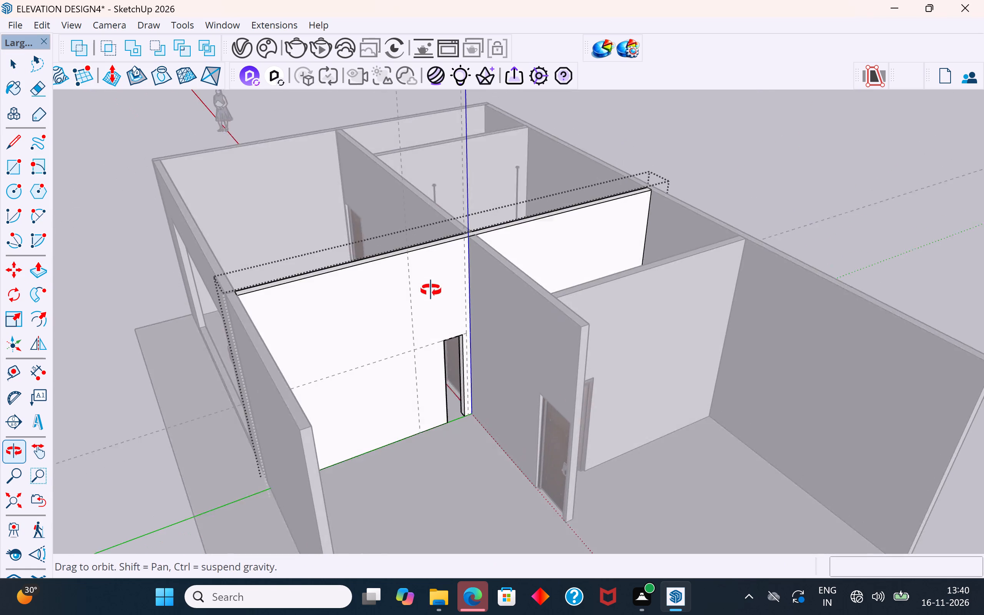
middle_click_drag(431, 290, 430, 285)
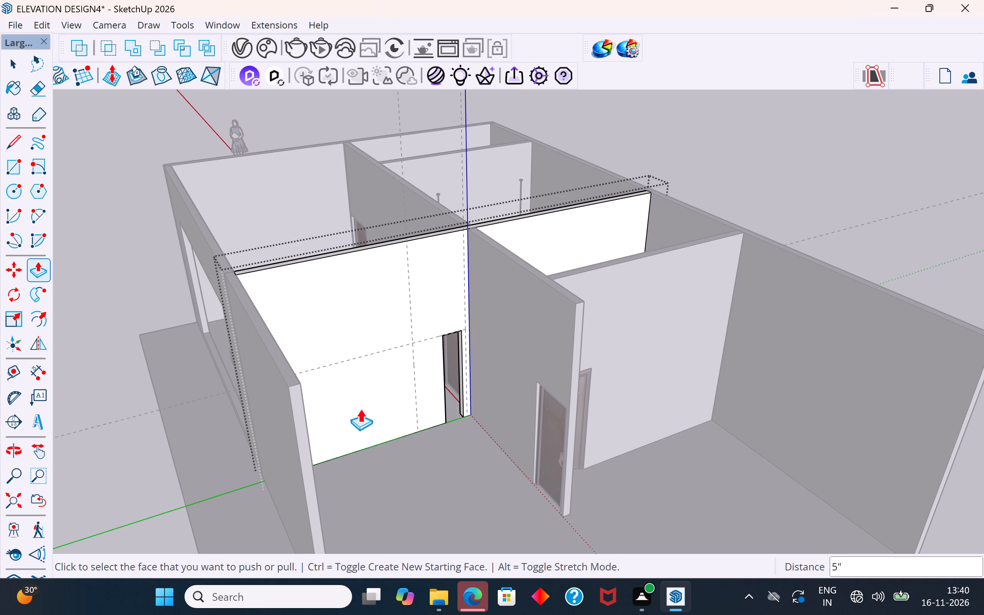
left_click(16, 64)
left_click(102, 198)
middle_click_drag(386, 383, 396, 312)
scroll(396, 312, "up", 3)
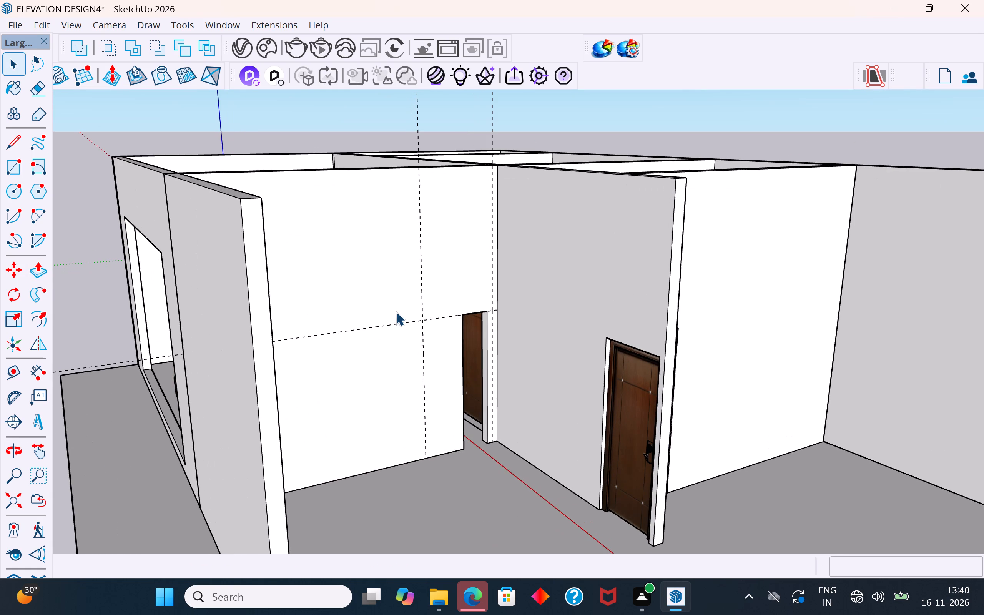
scroll(470, 321, "up", 5)
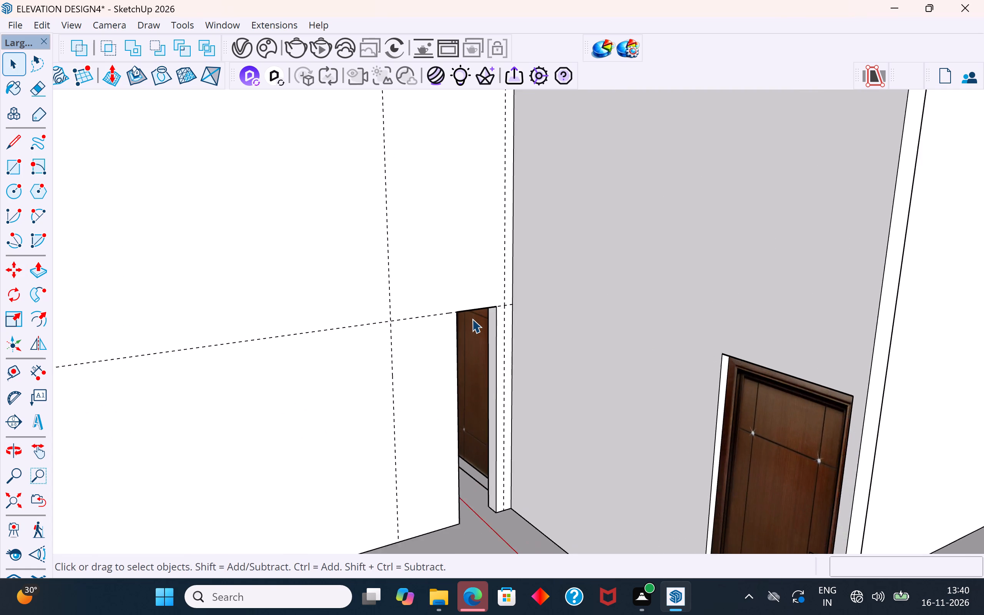
Open the guided wall for editing and push the opening's side face nearest the corner about 3" to the vertical guide.
scroll(472, 319, "up", 1)
middle_click_drag(474, 319, 499, 322)
scroll(521, 329, "up", 2)
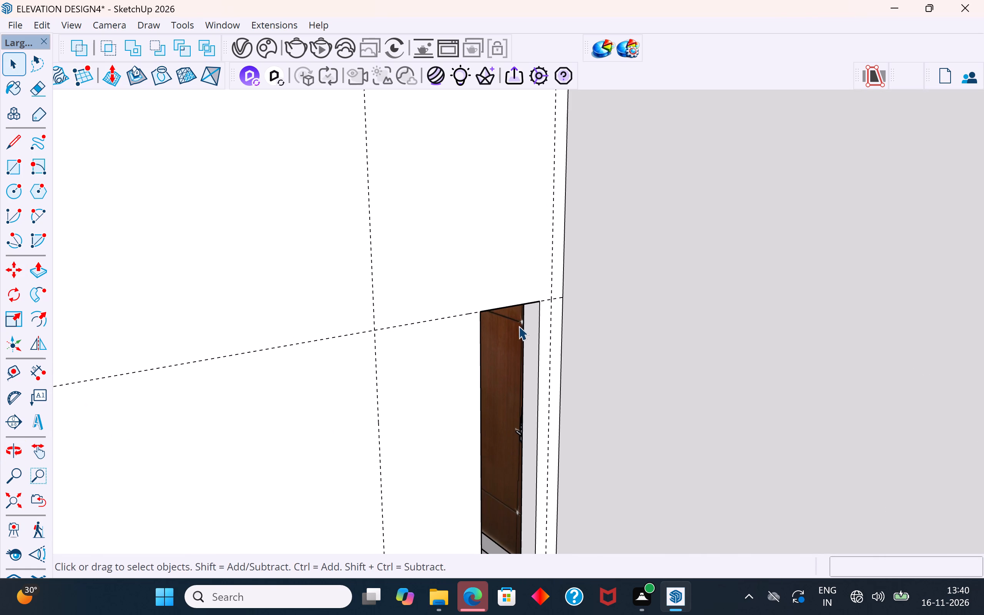
scroll(519, 326, "up", 7)
left_click(524, 330)
double_click(530, 340)
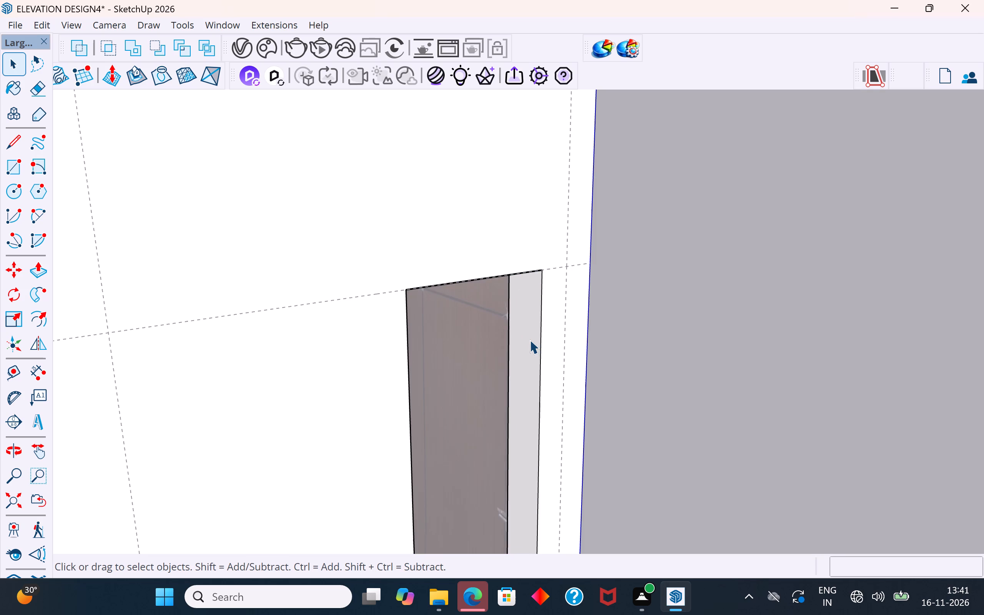
left_click(539, 353)
left_click(524, 354)
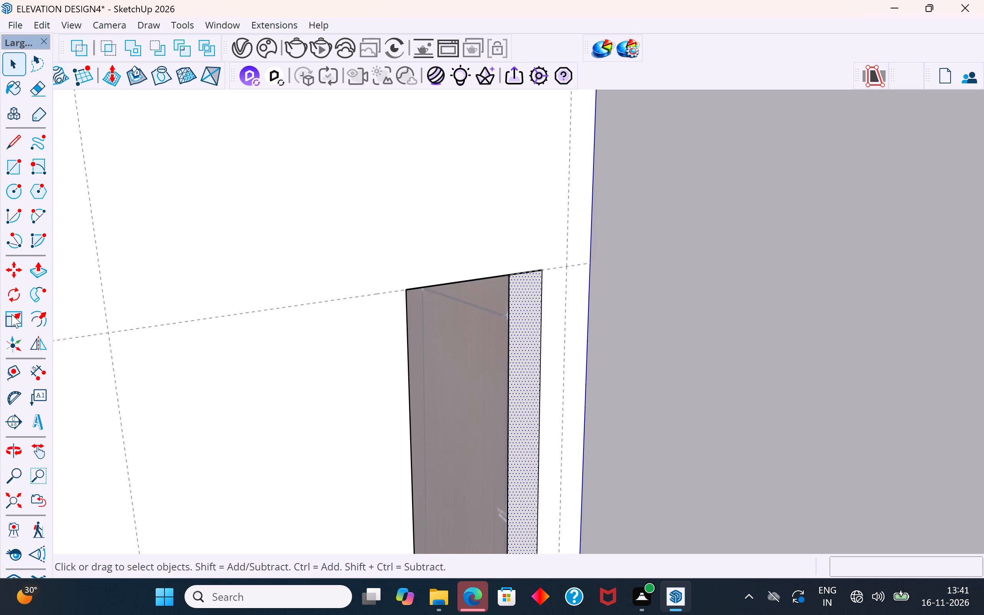
left_click(34, 271)
left_click(539, 357)
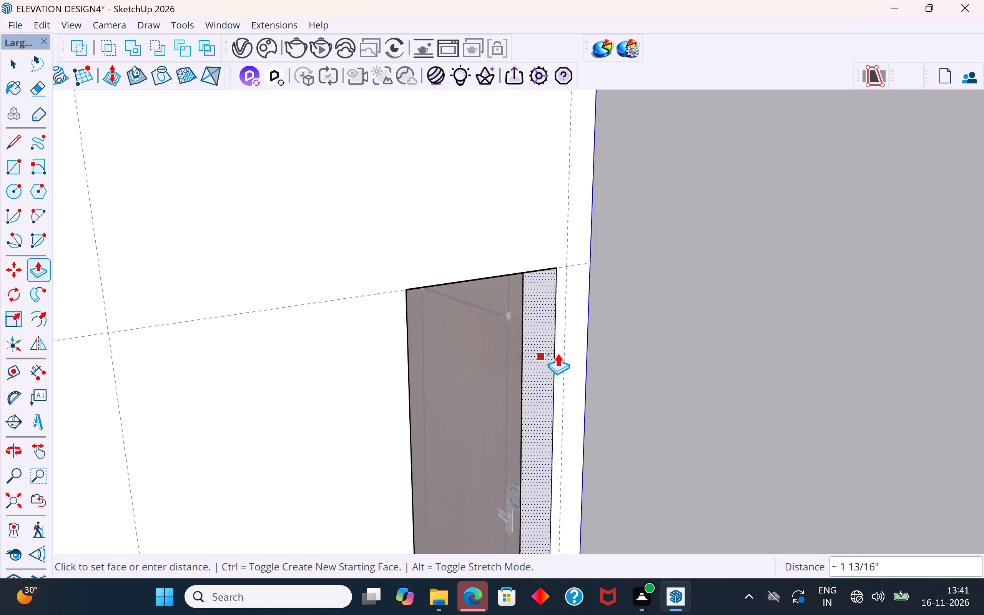
left_click(562, 351)
Push the opening's opposite side face about 1' 9 3/4" outward to the other vertical guide, and close the wall's editing.
scroll(588, 371, "down", 3)
middle_click_drag(588, 371, 585, 372)
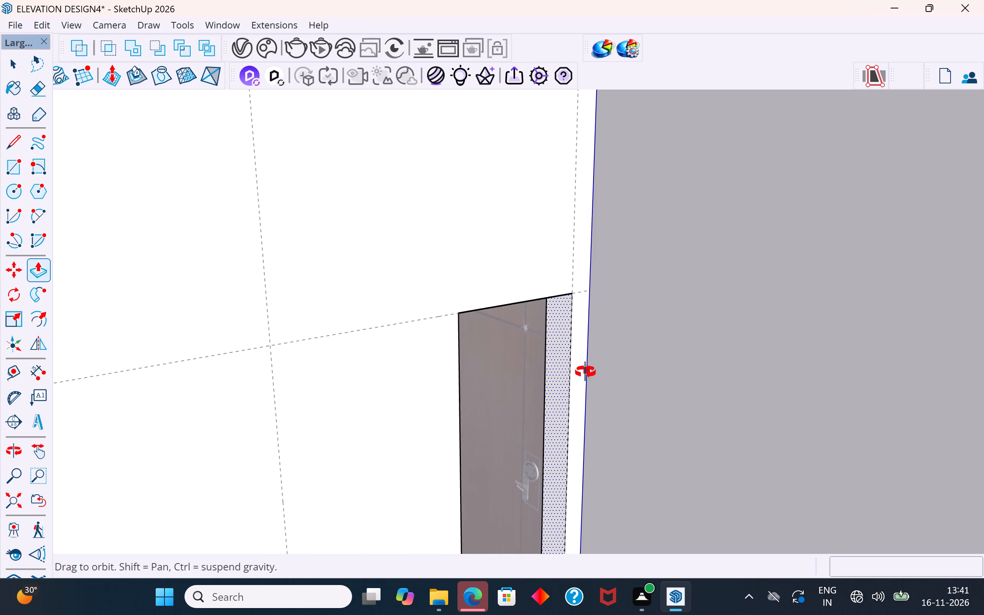
middle_click_drag(585, 372, 469, 384)
scroll(589, 343, "down", 4)
middle_click_drag(577, 363, 524, 392)
scroll(588, 355, "down", 4)
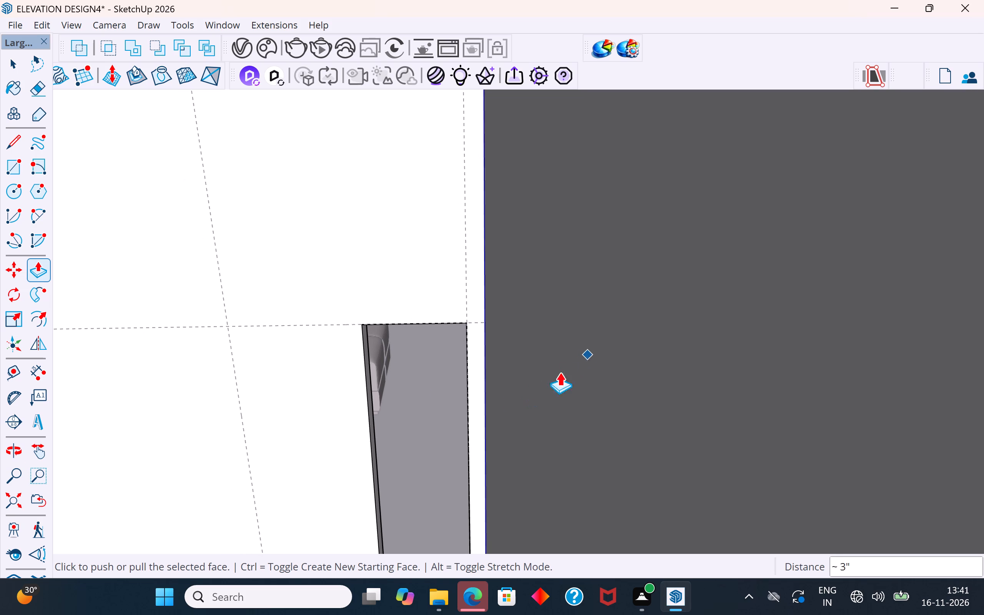
scroll(376, 350, "up", 5)
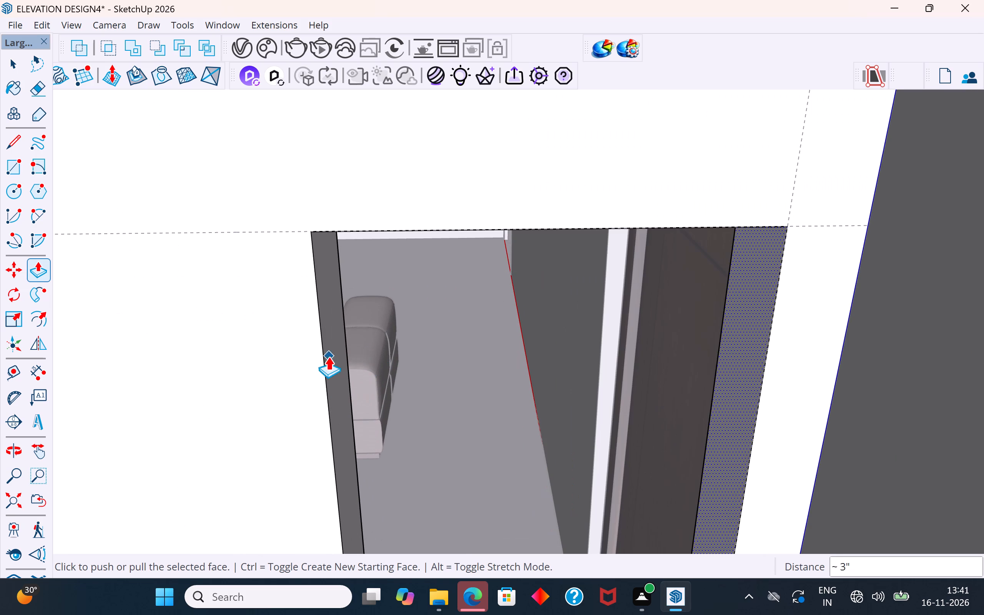
left_click(11, 59)
left_click(327, 332)
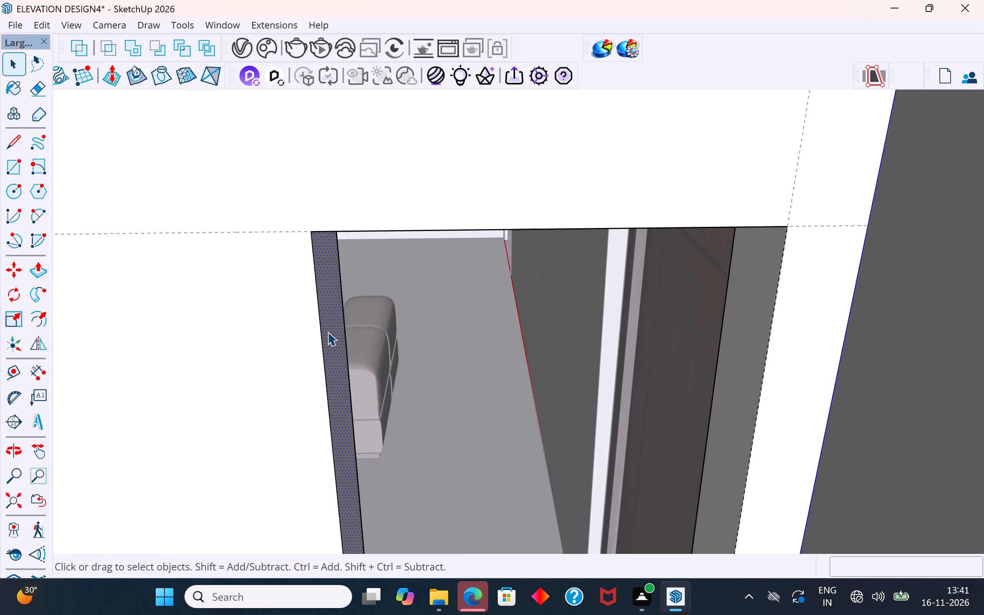
left_click(37, 268)
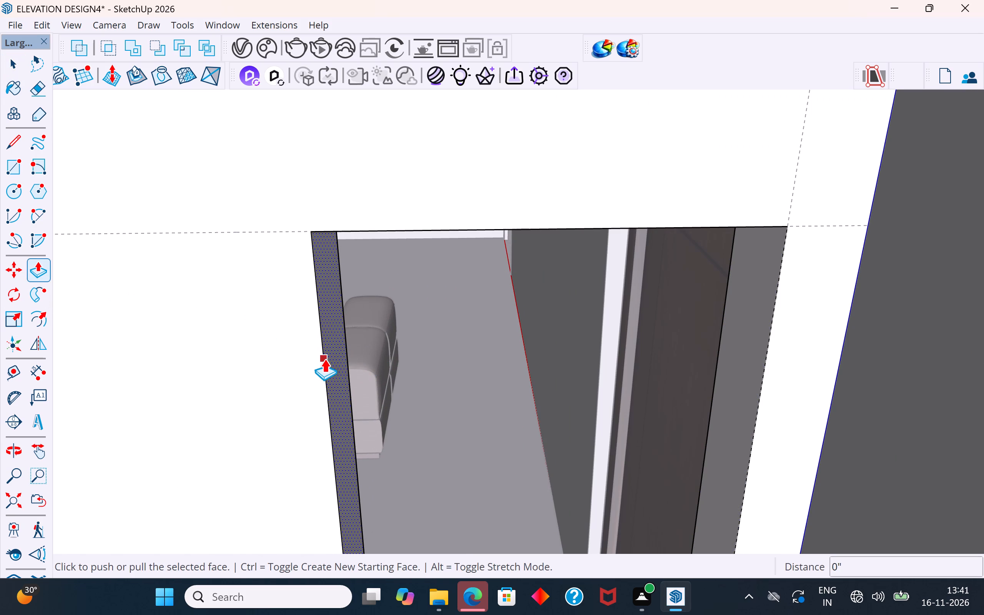
left_click(324, 359)
scroll(325, 357, "down", 12)
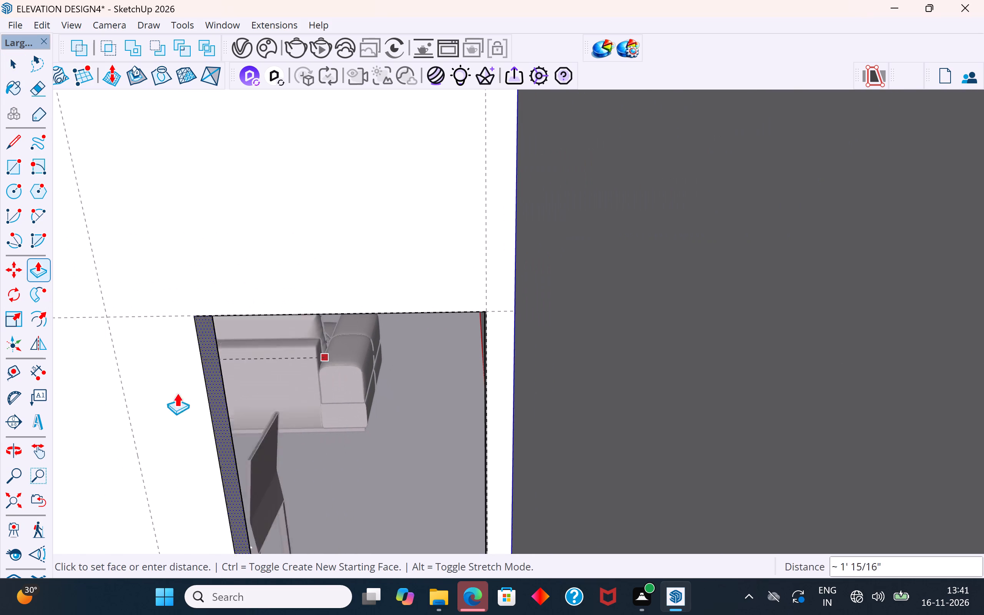
left_click(126, 399)
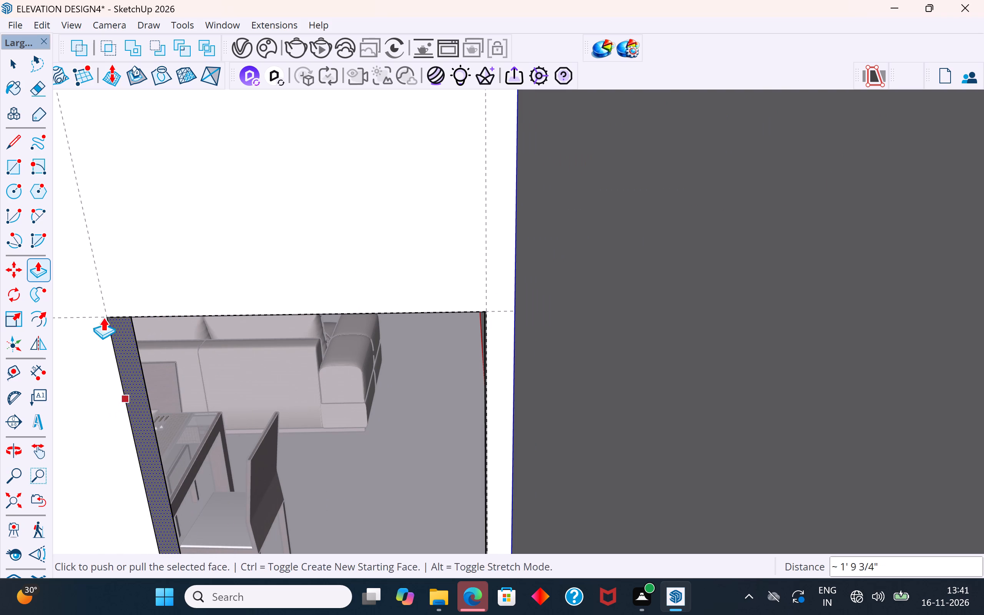
left_click(20, 65)
scroll(578, 371, "down", 14)
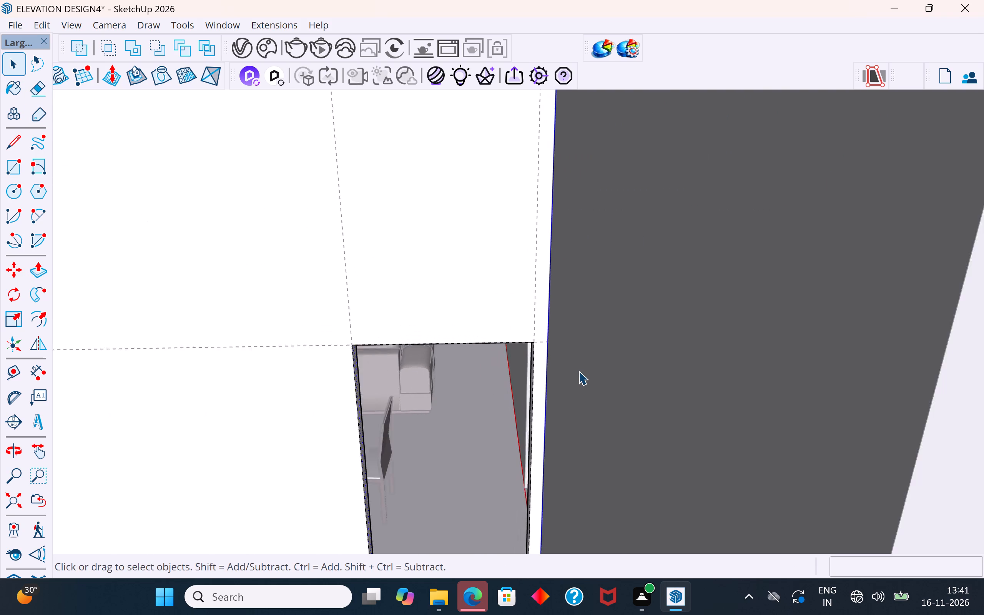
scroll(578, 371, "down", 12)
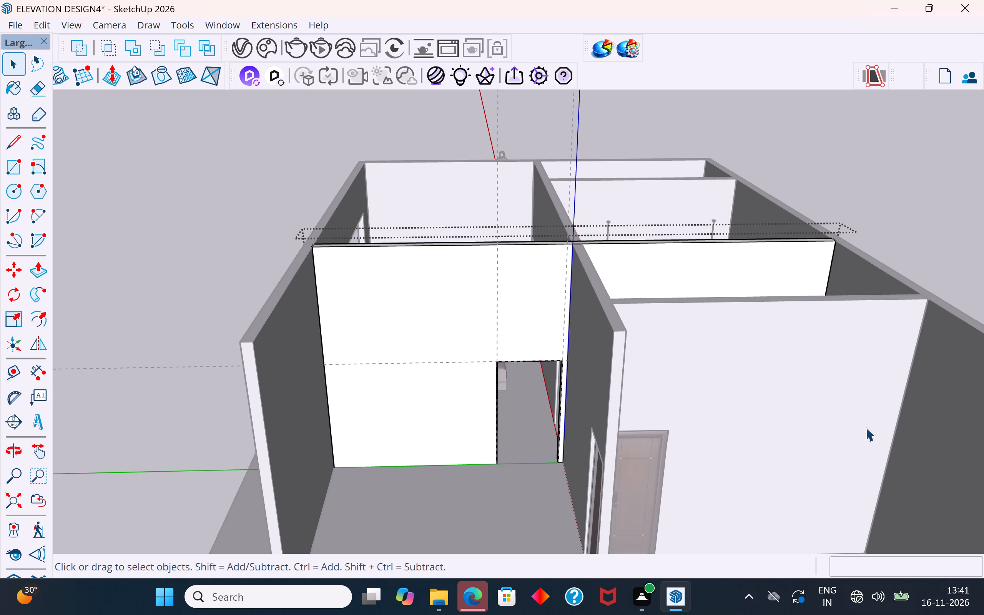
left_click(206, 259)
scroll(508, 379, "down", 3)
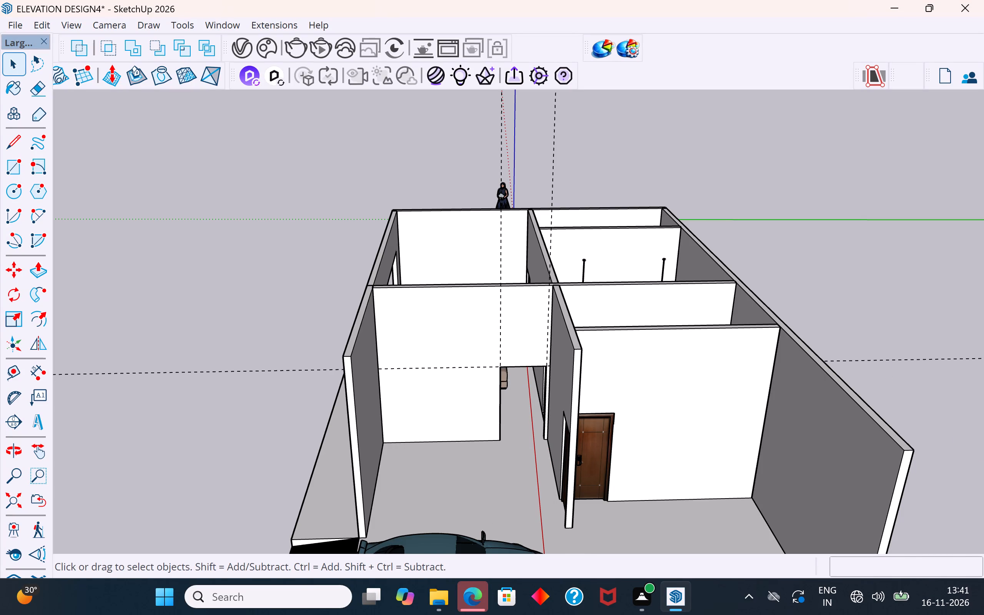
left_click(276, 233)
Copy the neighbouring room's wooden door about 8' 2" into the new opening, with its bottom corner at the guide near the corner.
scroll(555, 269, "down", 5)
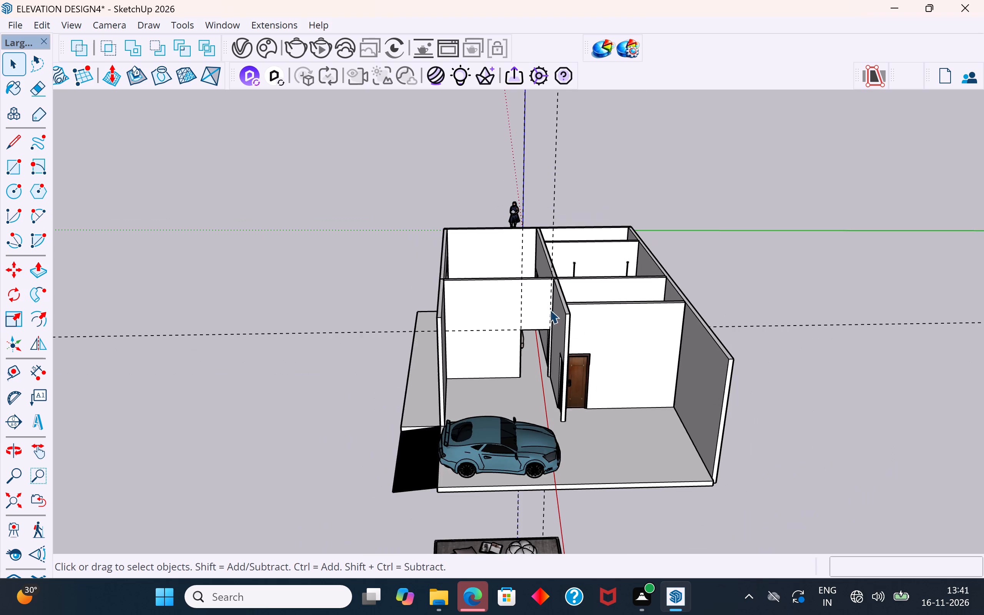
middle_click_drag(566, 329, 587, 337)
scroll(587, 376, "up", 8)
left_click(569, 379)
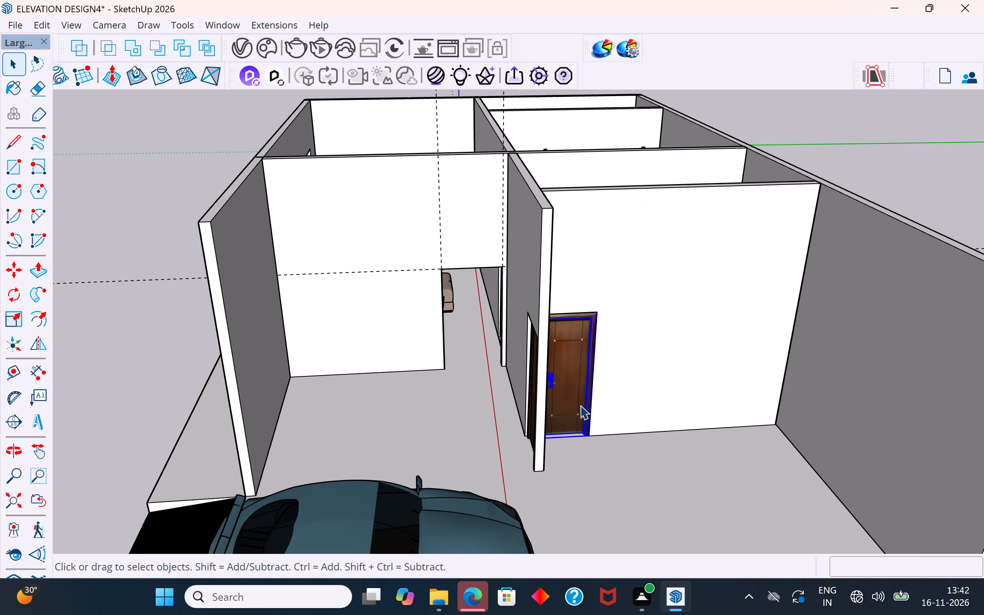
scroll(580, 405, "up", 3)
key("m")
left_click(592, 449, "ctrl")
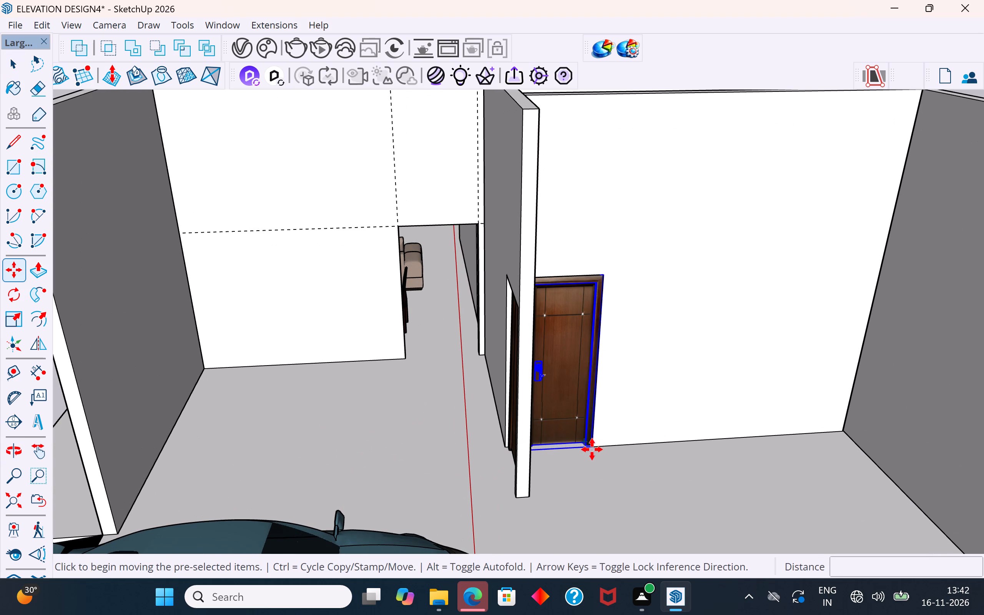
scroll(459, 354, "up", 5)
left_click(495, 358)
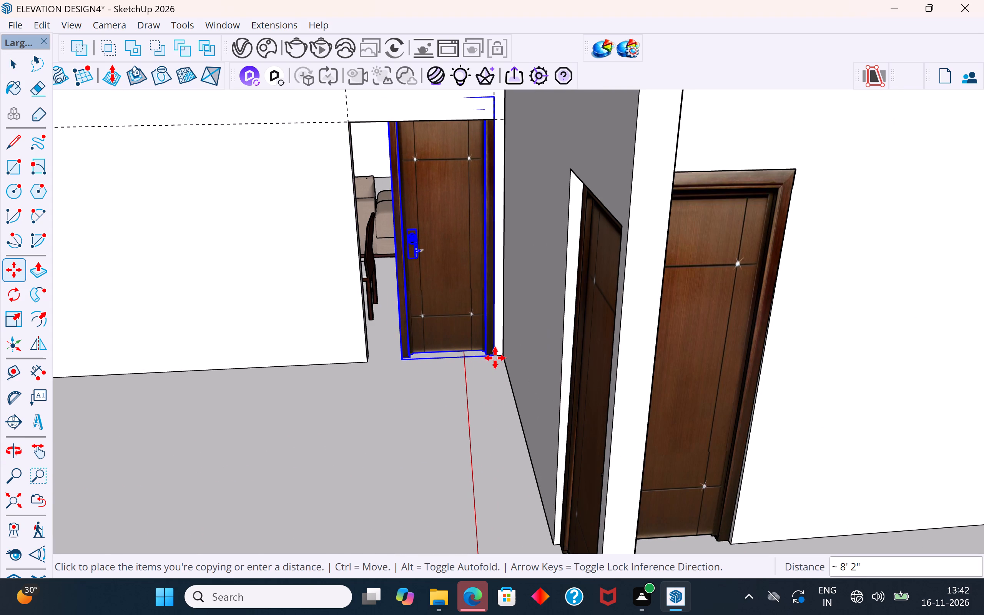
Scale the copied door's width by about 1.37 so it reaches the far side of the opening.
scroll(508, 409, "down", 3)
middle_click_drag(508, 409, 552, 363)
scroll(499, 144, "up", 4)
middle_click_drag(499, 144, 502, 85)
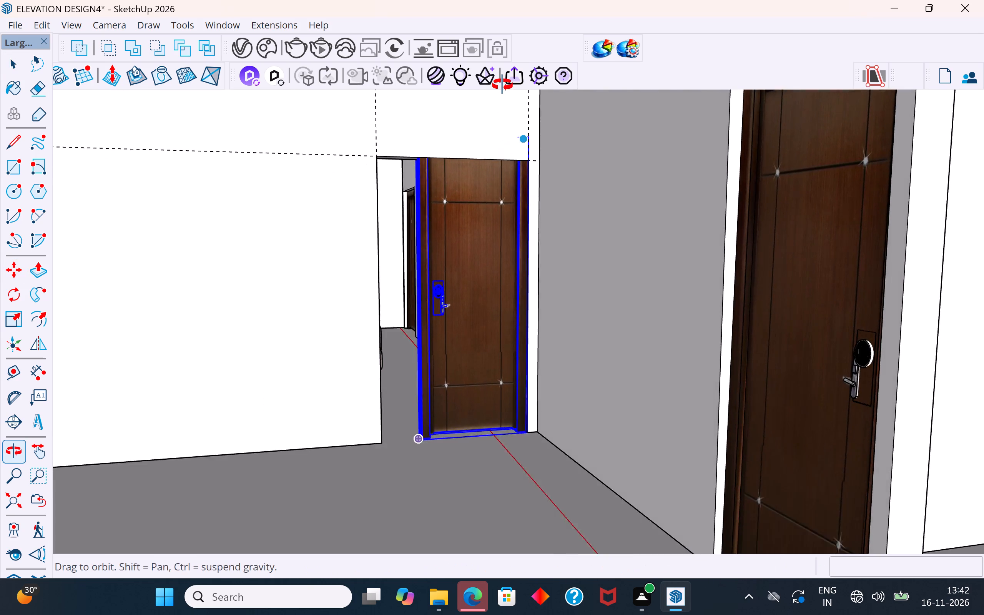
middle_click_drag(502, 85, 502, 85)
scroll(473, 216, "up", 3)
key("s")
scroll(410, 312, "up", 2)
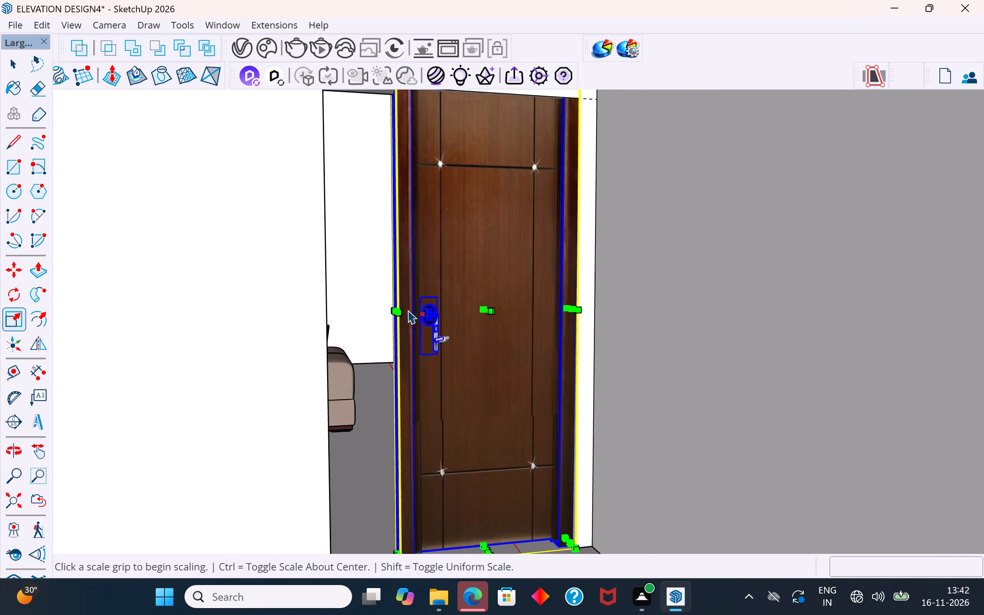
scroll(408, 310, "up", 2)
middle_click_drag(367, 326, 386, 332)
scroll(440, 356, "up", 3)
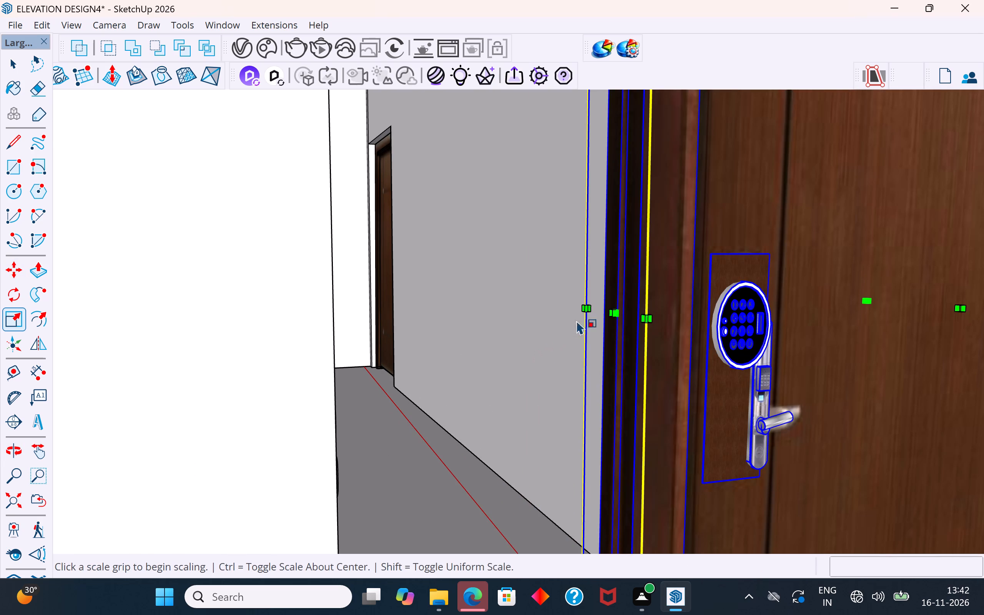
left_click(615, 311)
left_click(331, 361)
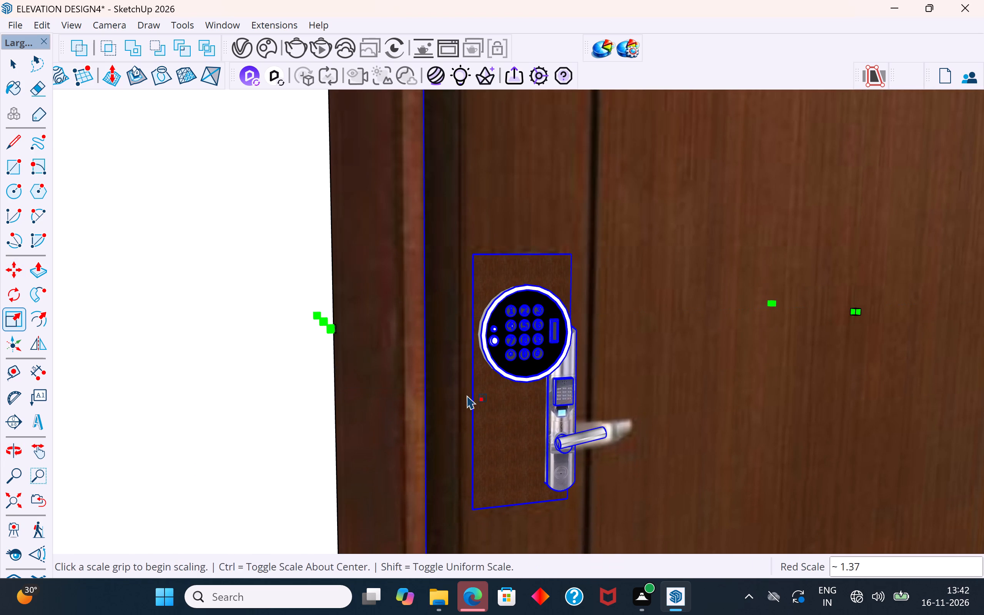
Scale the copied door's height by about 0.94 to match the opening's top edge, and deselect the door.
scroll(467, 395, "down", 16)
scroll(542, 305, "down", 1)
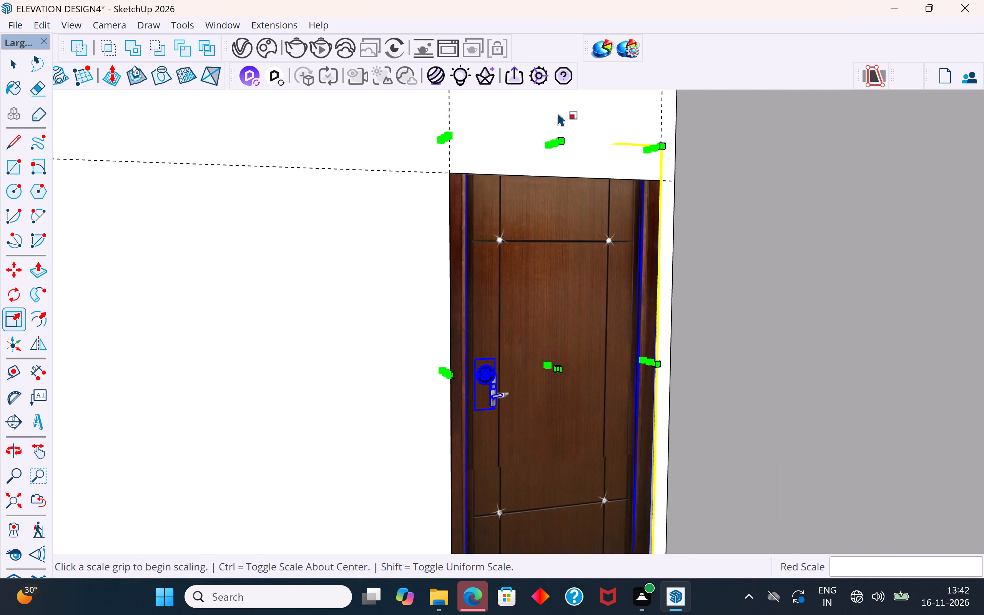
scroll(554, 122, "up", 7)
left_click(554, 156)
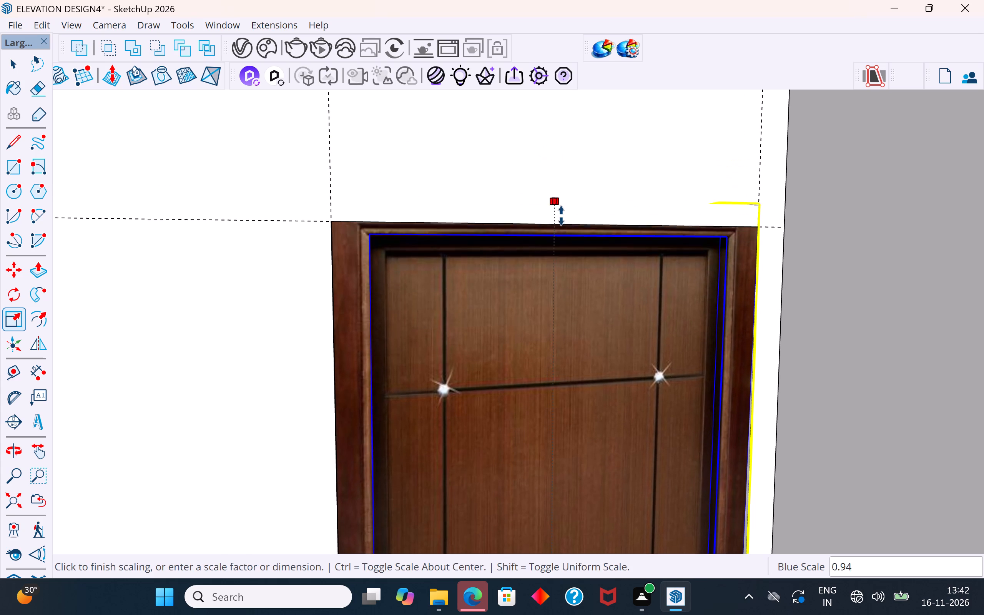
left_click(561, 223)
scroll(523, 245, "down", 19)
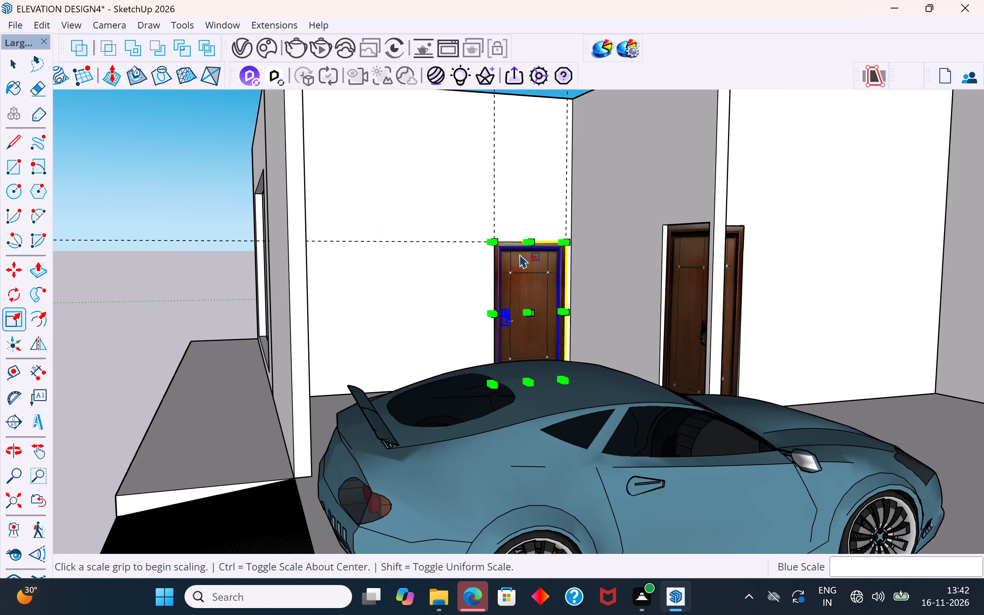
middle_click_drag(519, 261, 506, 362)
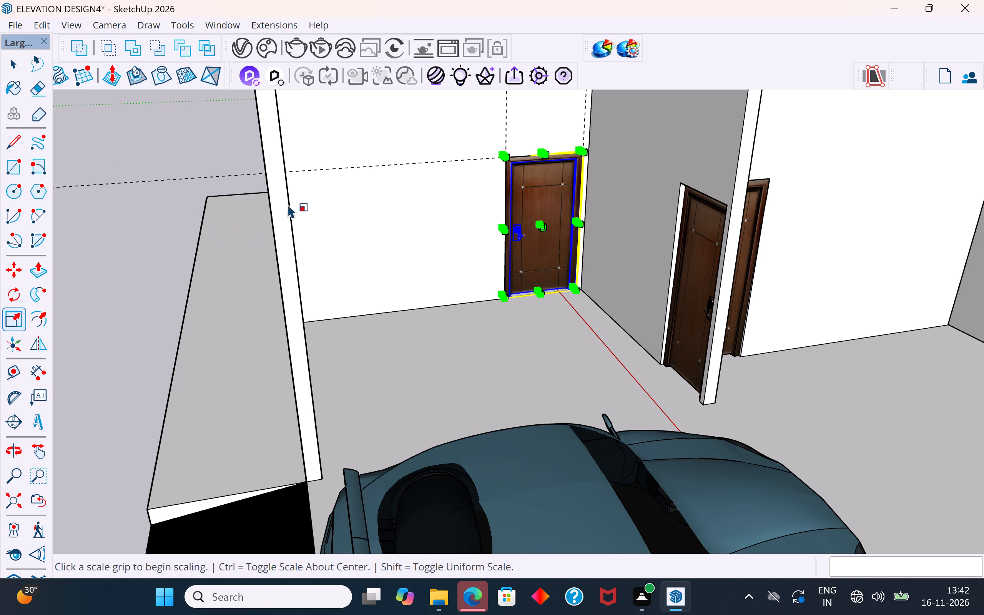
scroll(265, 213, "down", 4)
left_click(231, 222)
left_click(218, 215)
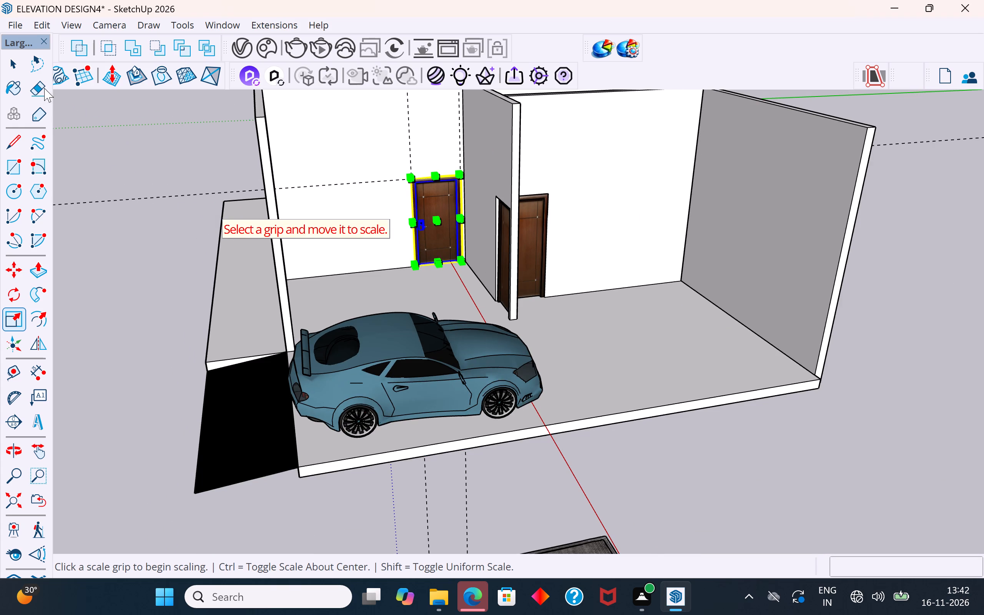
left_click(19, 62)
left_click(124, 164)
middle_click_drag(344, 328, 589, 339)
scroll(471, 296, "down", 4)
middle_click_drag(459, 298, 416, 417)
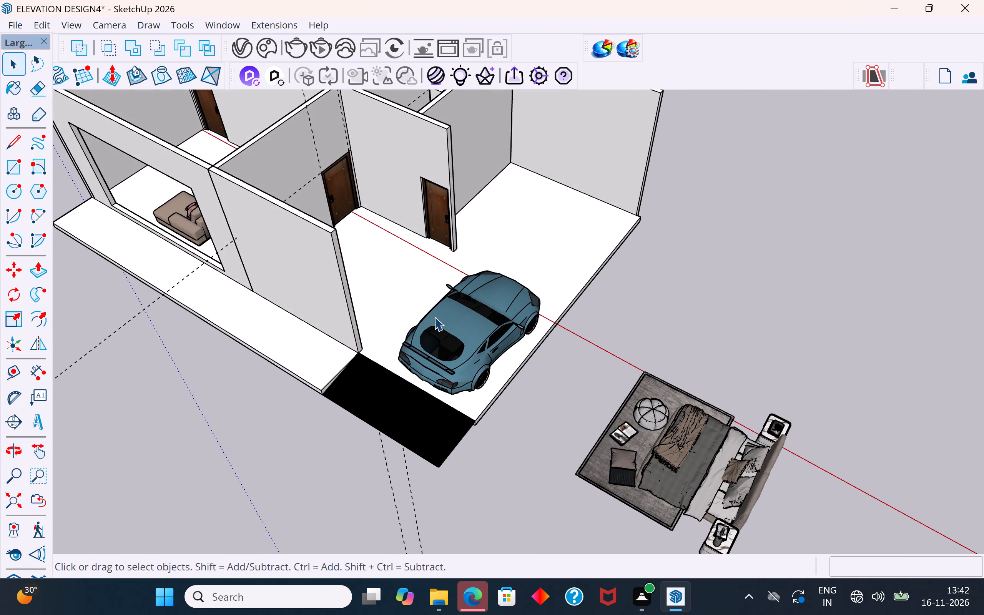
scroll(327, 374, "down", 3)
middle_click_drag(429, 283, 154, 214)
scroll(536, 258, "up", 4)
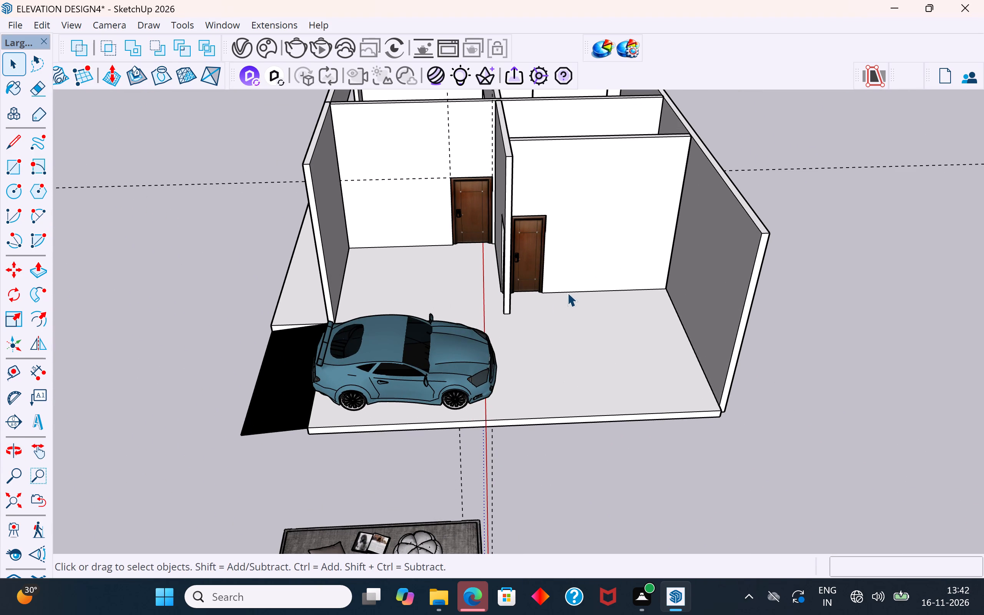
Draw a closed 3' by 10" line outline on the floor against the wall, starting at the outer bottom corner of the door frame.
middle_click_drag(567, 292, 555, 311)
scroll(571, 296, "up", 3)
middle_click_drag(573, 291, 630, 285)
scroll(585, 279, "up", 1)
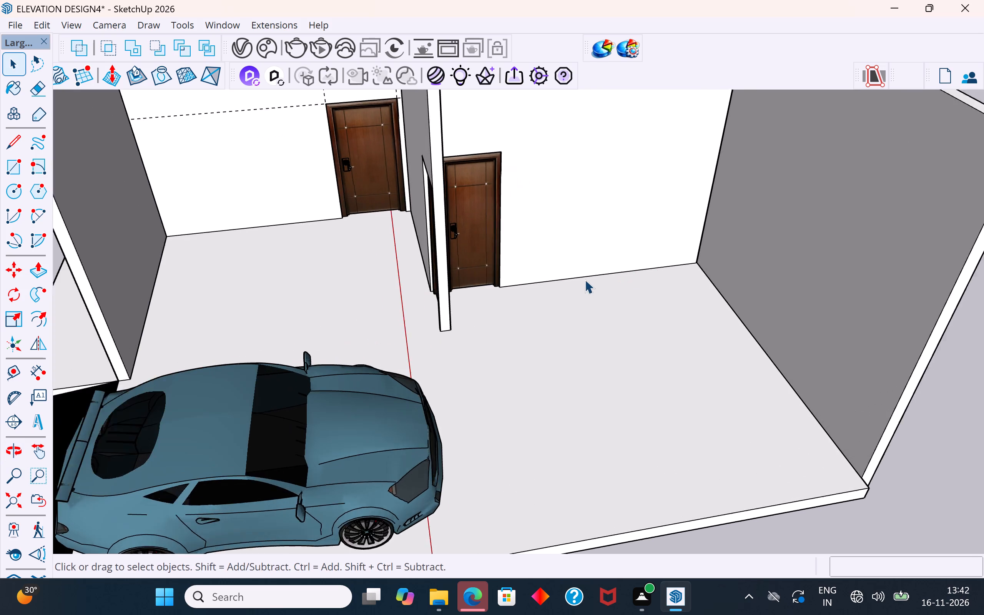
scroll(585, 279, "up", 2)
middle_click_drag(542, 292, 481, 287)
scroll(575, 294, "up", 3)
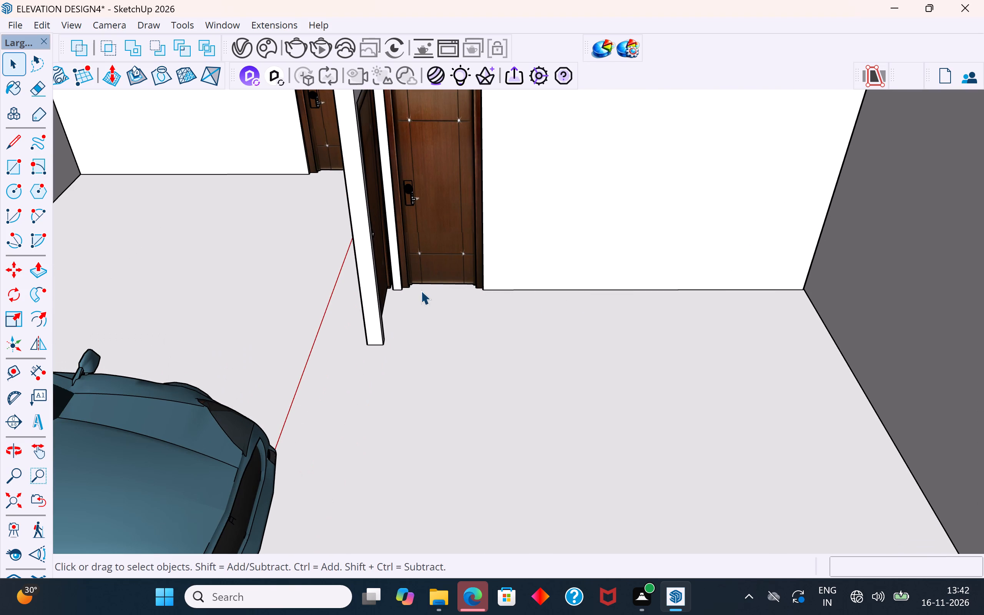
middle_click_drag(452, 269, 551, 312)
scroll(532, 310, "up", 2)
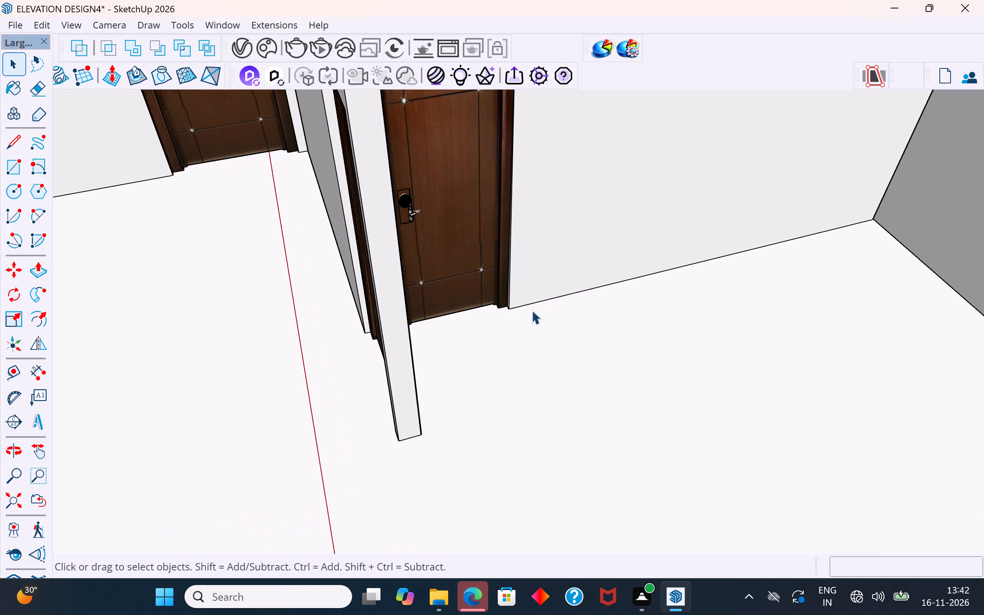
scroll(532, 310, "up", 2)
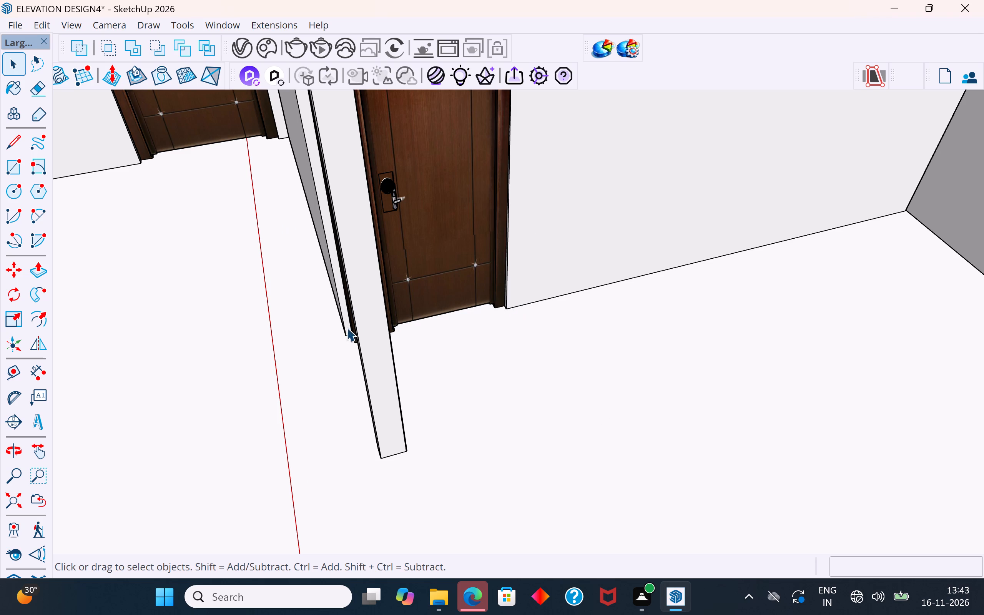
scroll(332, 335, "down", 2)
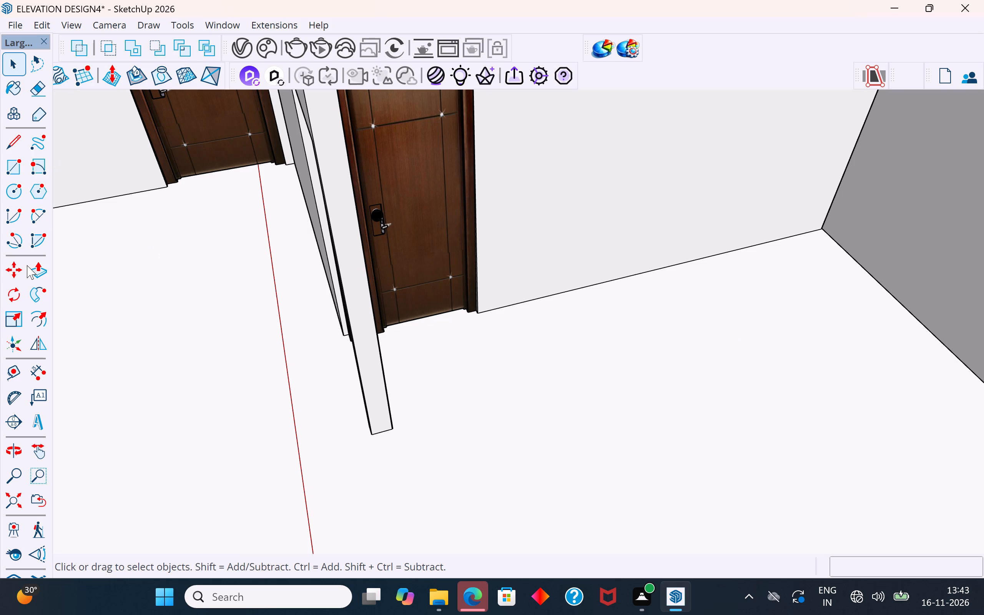
left_click(13, 150)
left_click(478, 316)
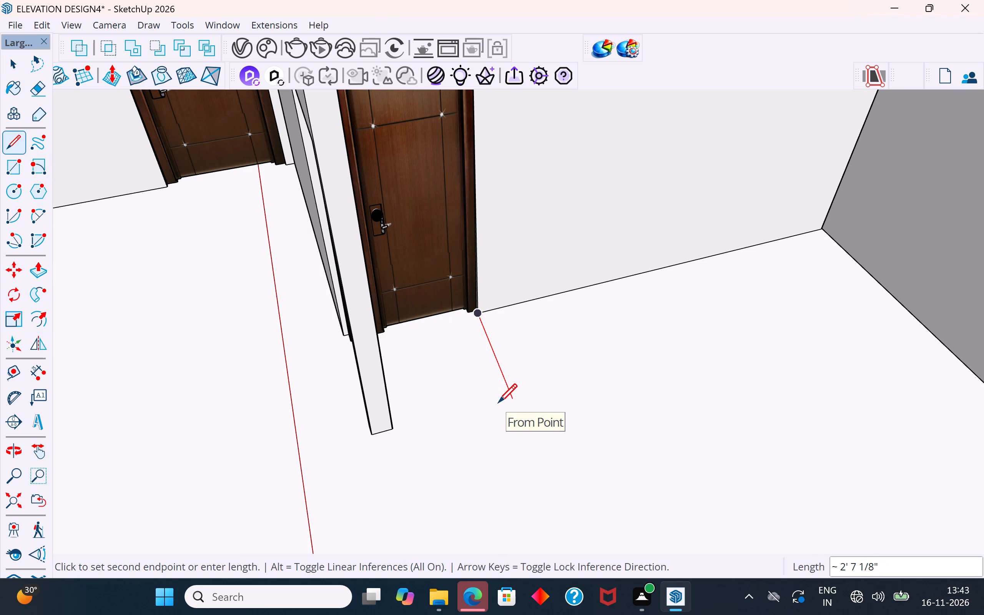
type("3'")
key("Return")
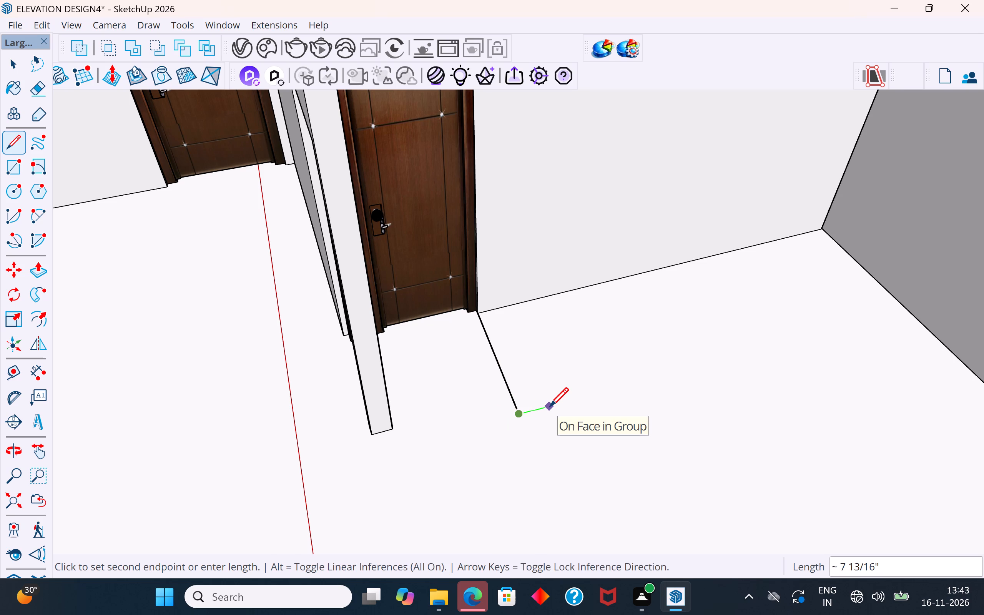
type("10")
key("shift+quotedbl")
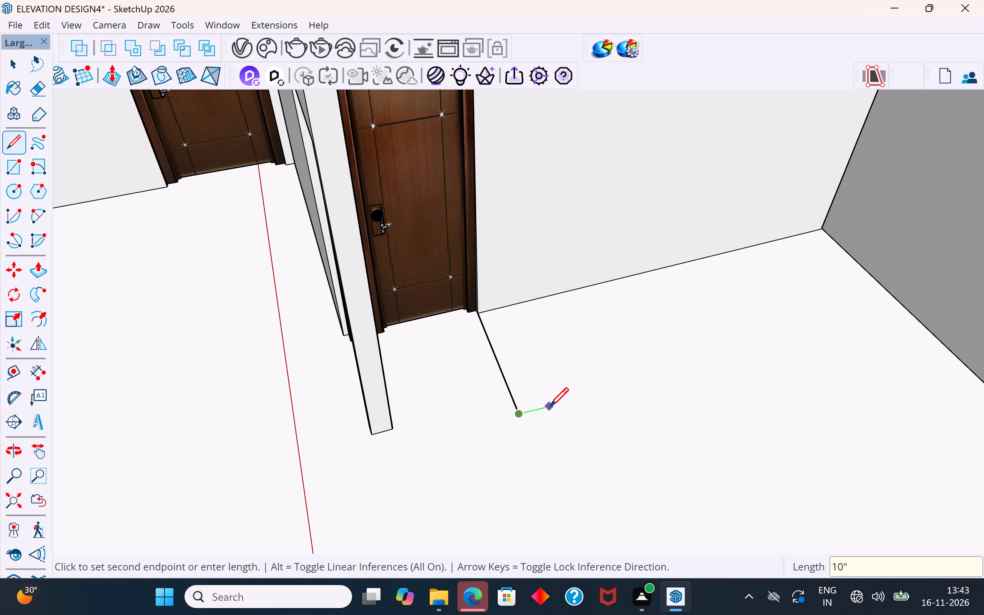
key("Return")
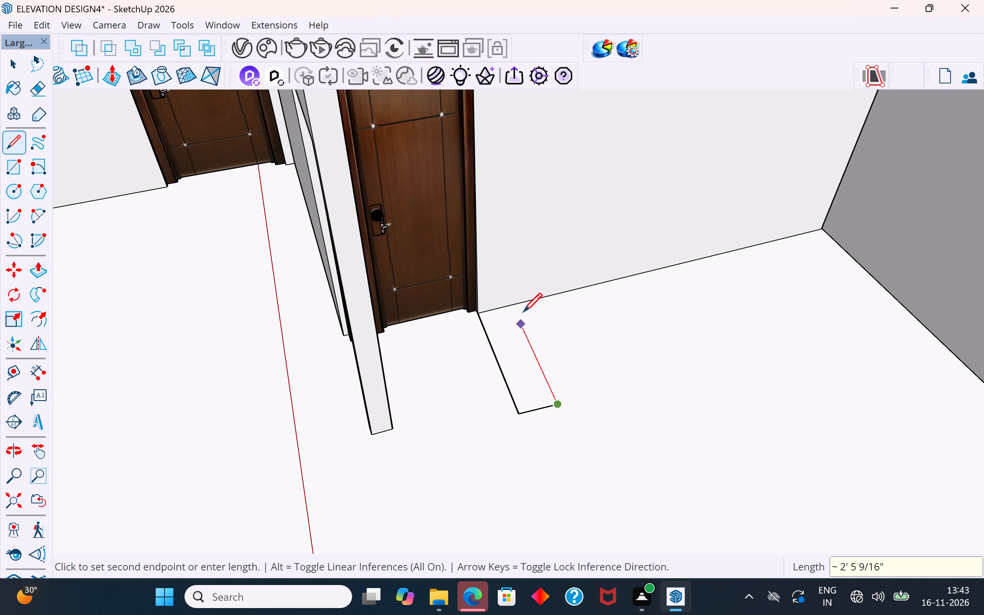
left_click(514, 306)
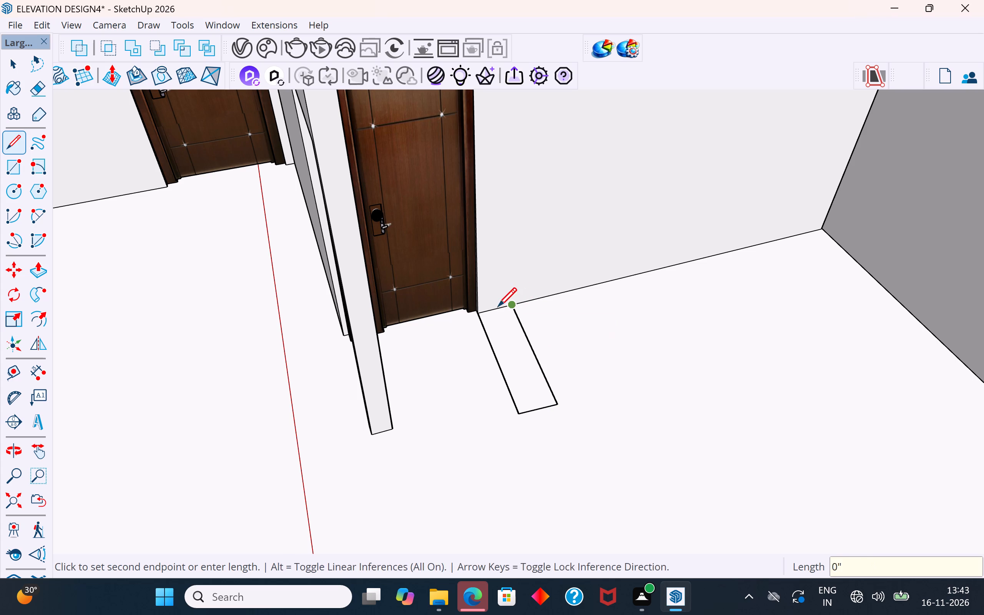
left_click(481, 314)
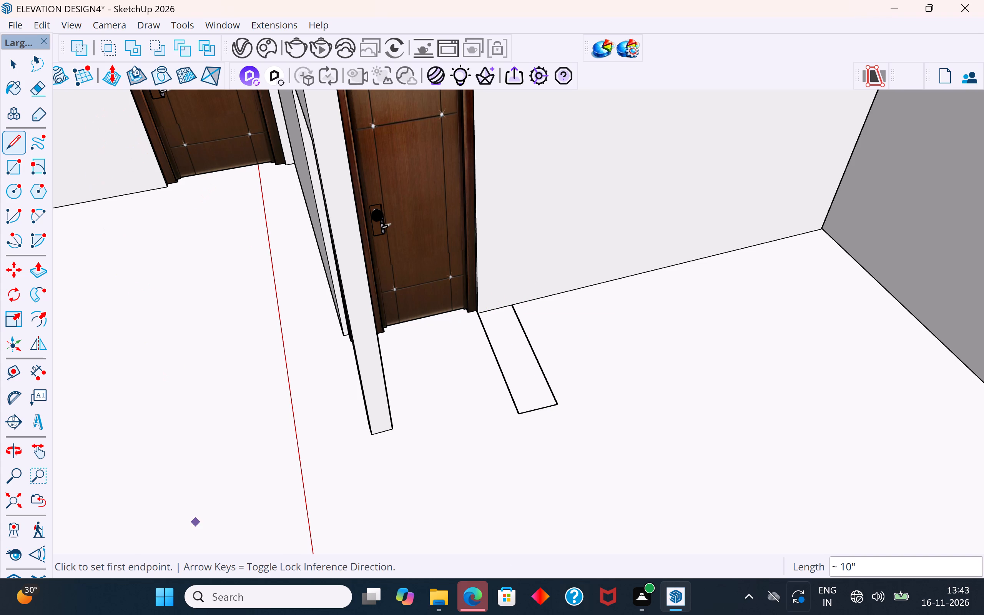
left_click(16, 61)
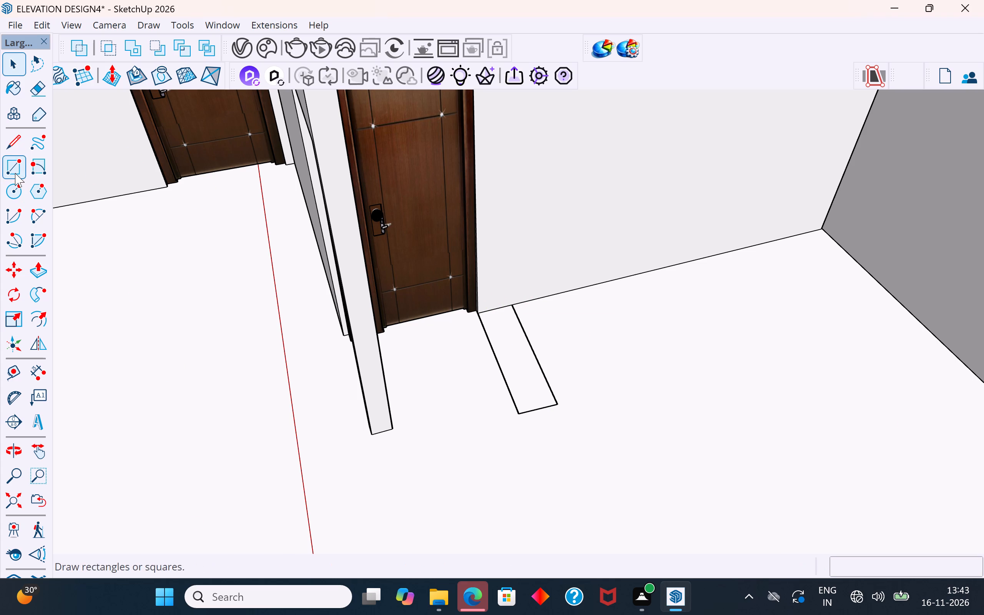
Draw a 10" by 3' rectangle over the floor outline, from the door frame corner to its far opposite corner.
left_click(15, 173)
left_click(480, 313)
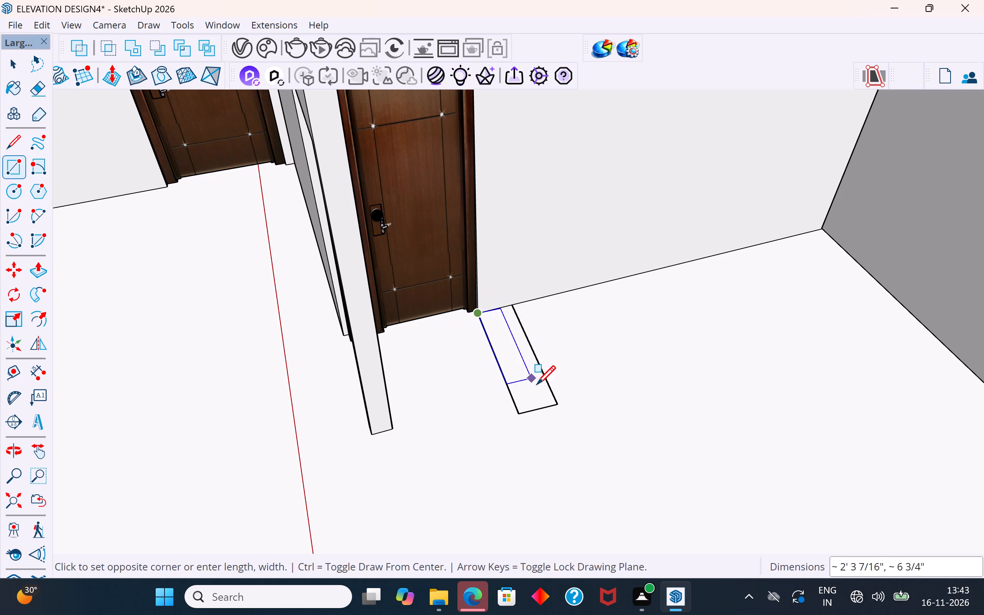
left_click(557, 407)
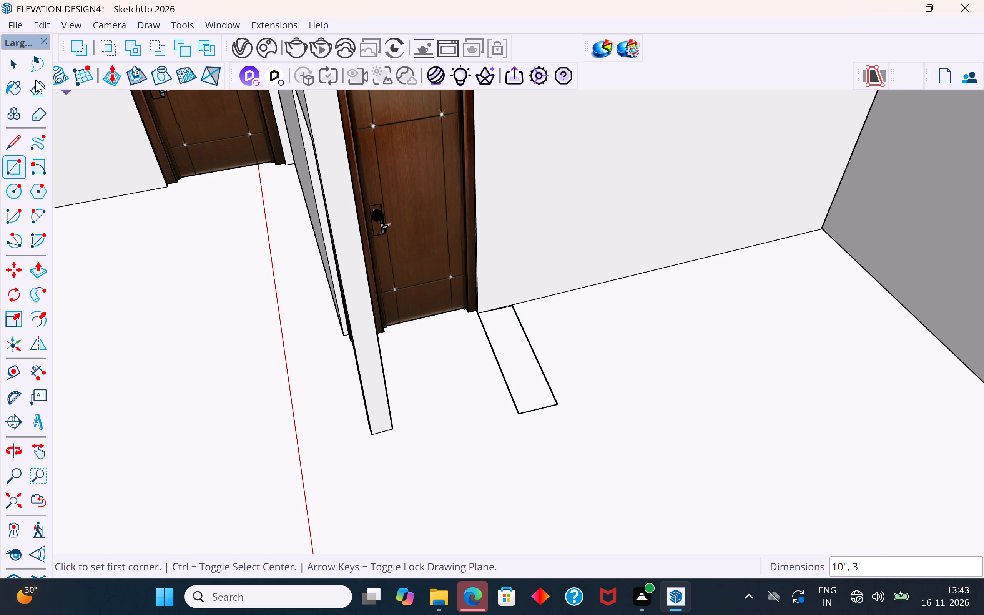
left_click(17, 63)
Pull the rectangle's face up 6" to form the first stair step.
left_click(41, 261)
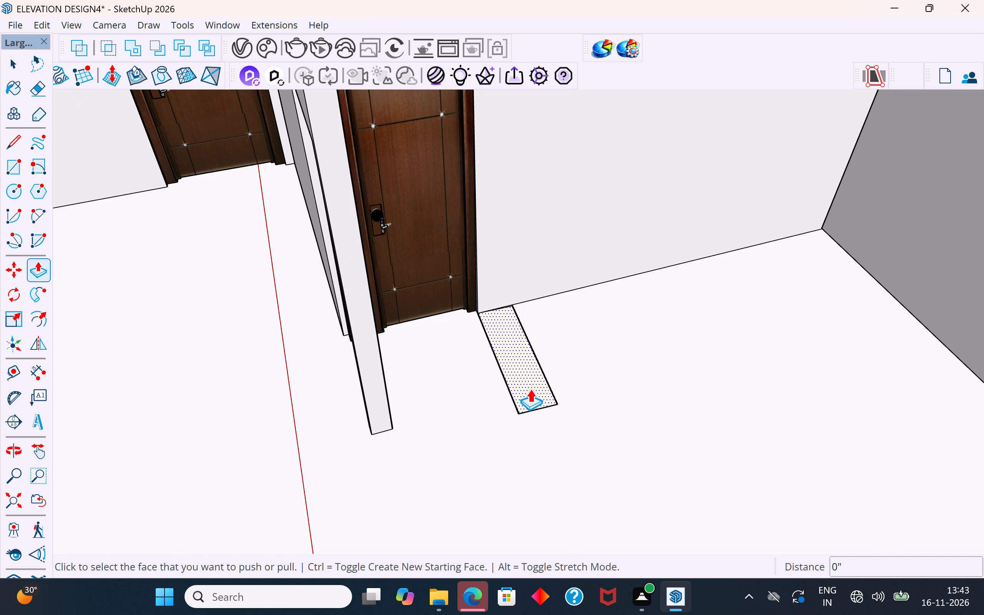
left_click(530, 389)
type("6\"")
key("Return")
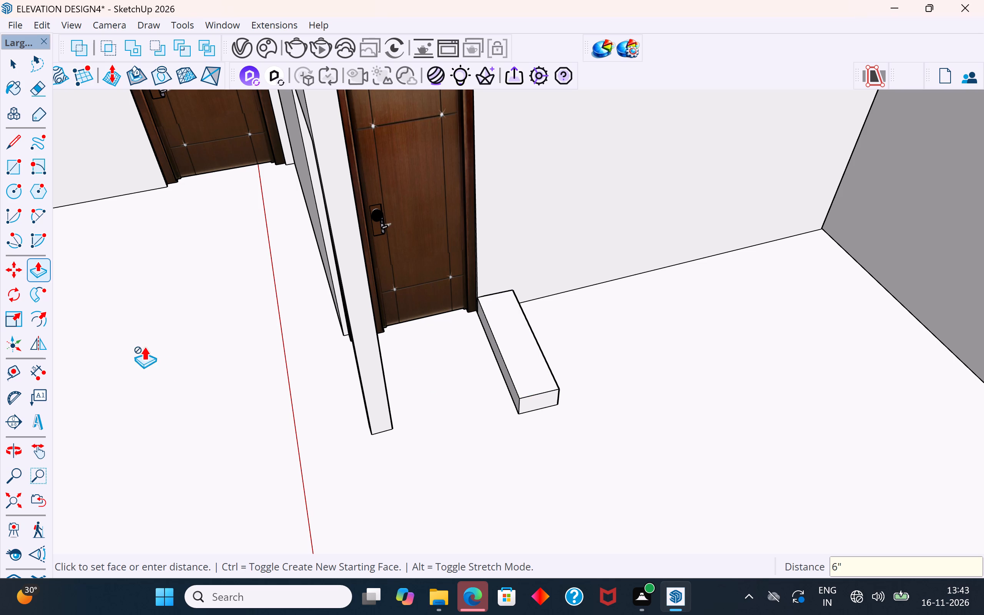
left_click(14, 67)
Select the whole 6" high step block beside the door and make it a group.
middle_click_drag(415, 319, 432, 194)
scroll(580, 358, "up", 8)
middle_click_drag(521, 324, 504, 261)
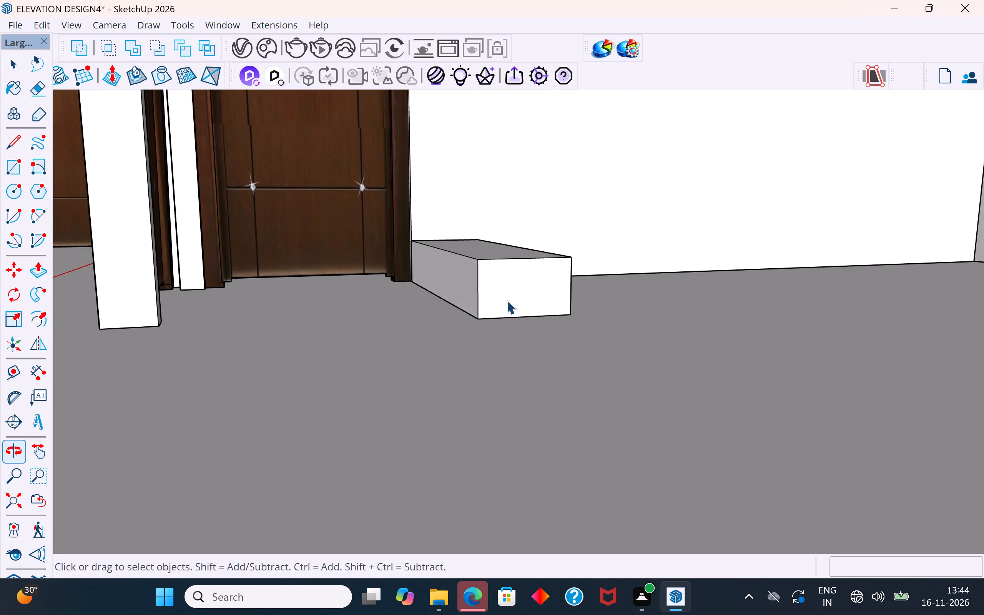
middle_click_drag(507, 300, 484, 283)
triple_click(496, 275)
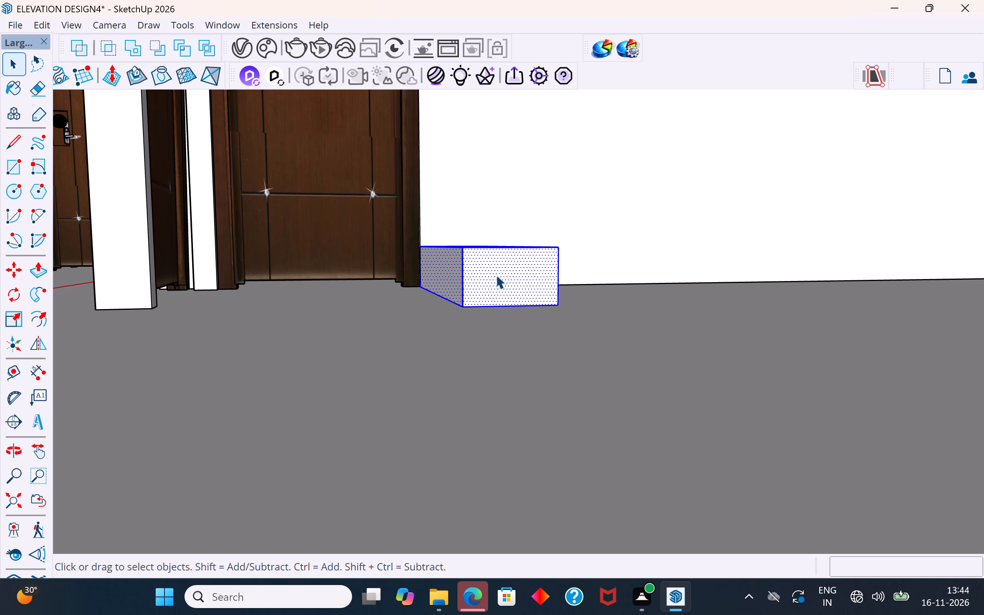
right_click(496, 275)
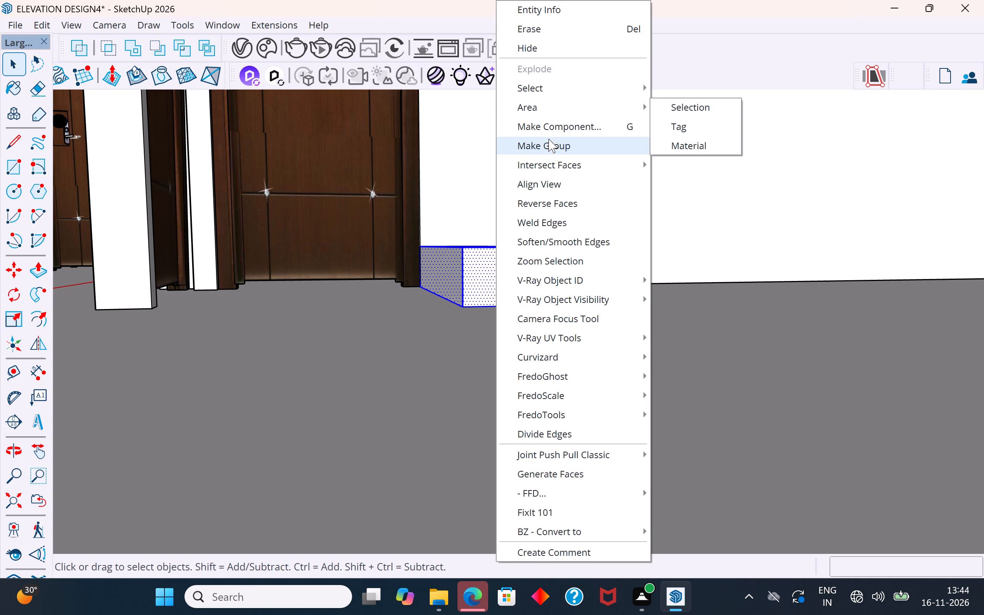
left_click(550, 143)
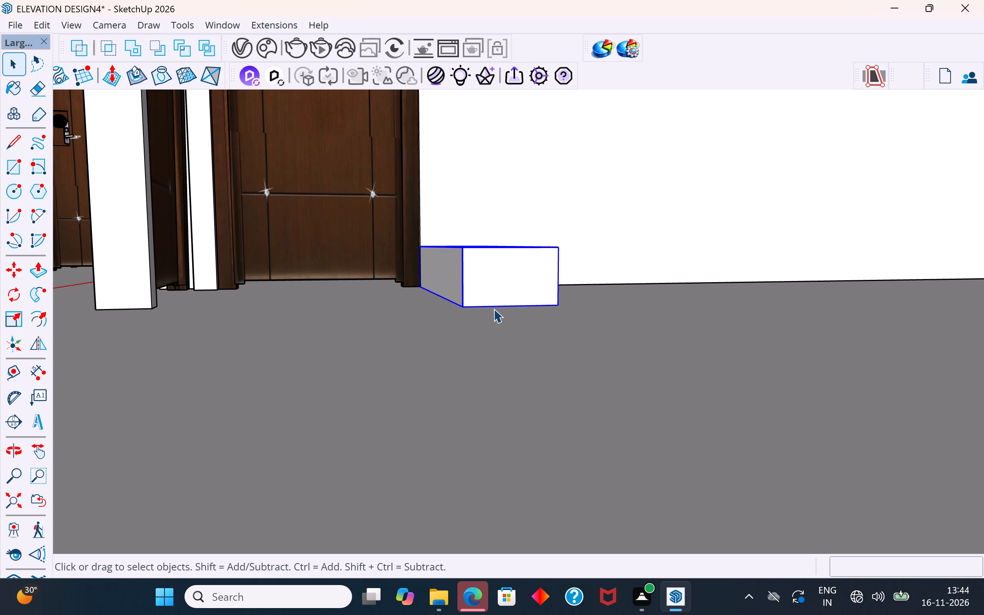
Copy the step block about 11 11/16" diagonally, its near bottom corner landing on the first step's far top front corner, and deselect it.
key("m")
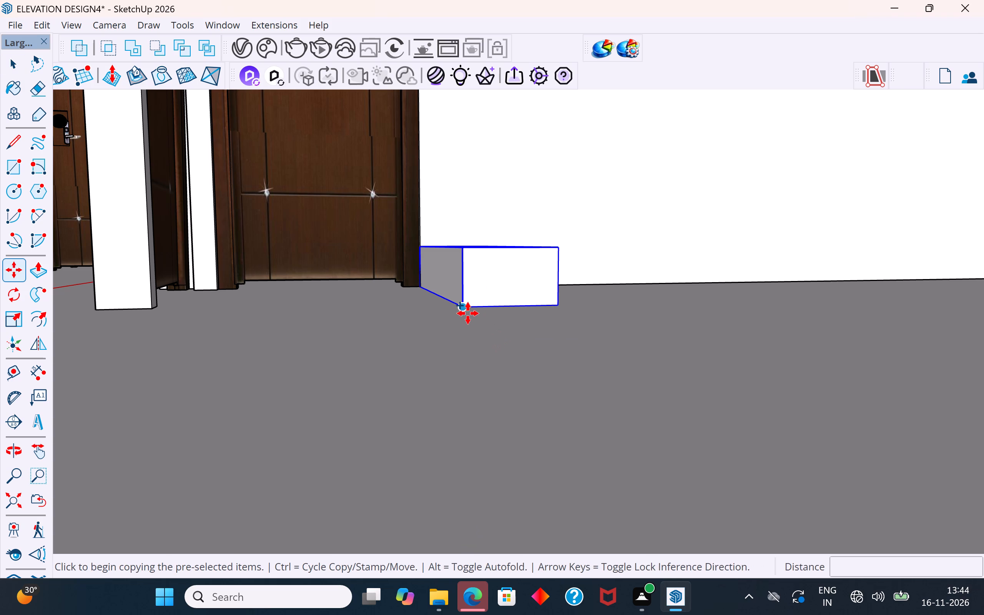
left_click(468, 313)
left_click(558, 250)
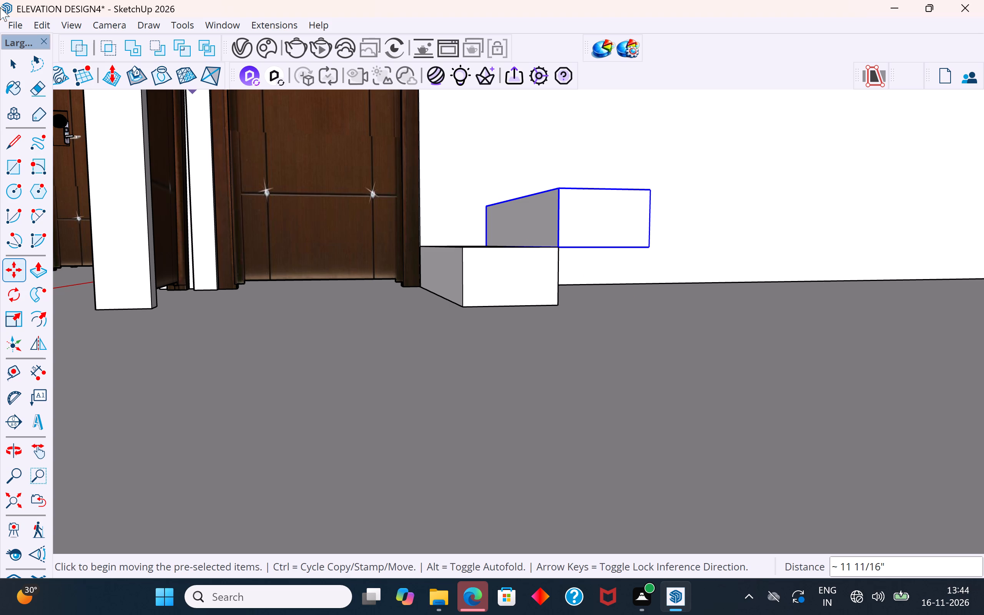
left_click(15, 70)
left_click(370, 315)
Draw a 3' by 10" rectangle across the underside of the upper step, from its back inner corner to its front outer corner.
middle_click_drag(673, 364, 551, 301)
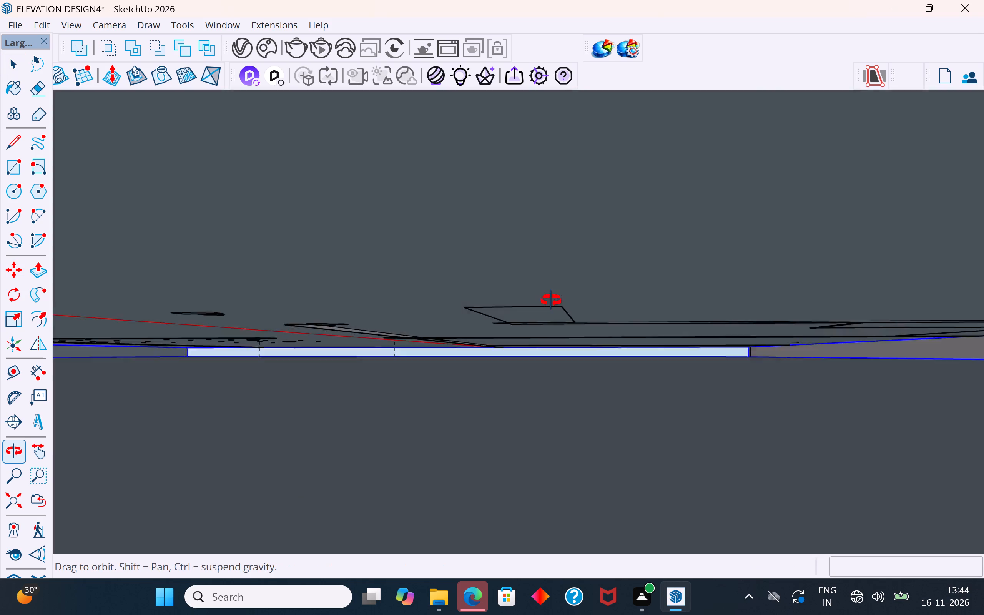
middle_click_drag(551, 301, 545, 352)
scroll(615, 276, "up", 6)
middle_click_drag(629, 252, 596, 221)
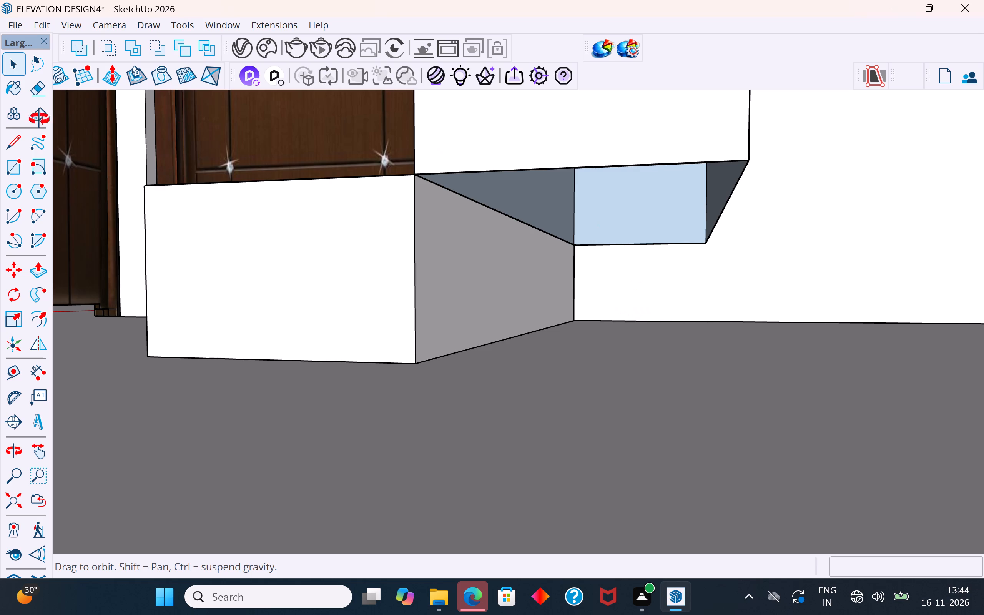
scroll(439, 394, "down", 4)
middle_click_drag(470, 332, 477, 346)
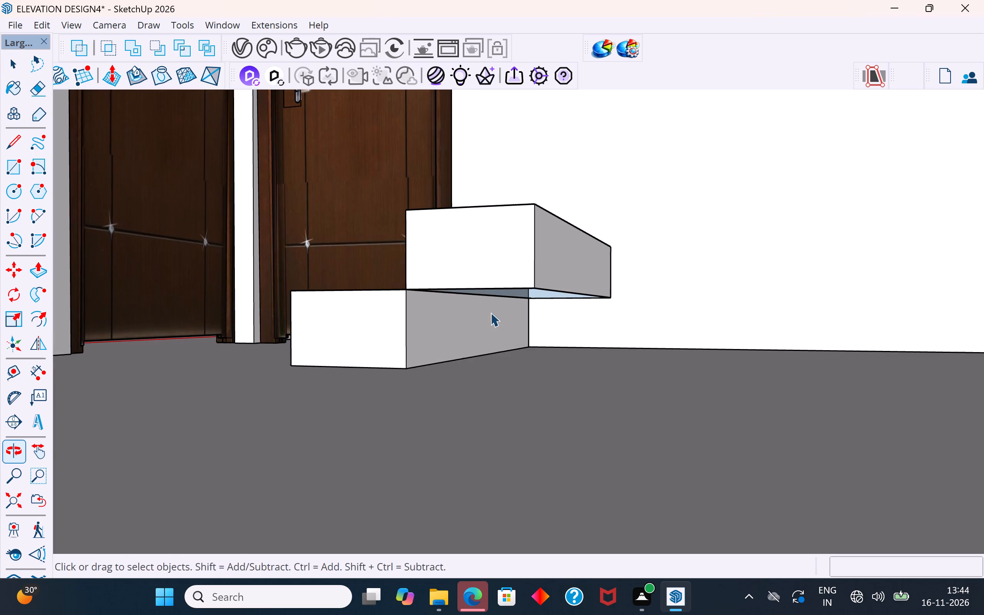
scroll(509, 274, "up", 6)
middle_click_drag(509, 274, 510, 261)
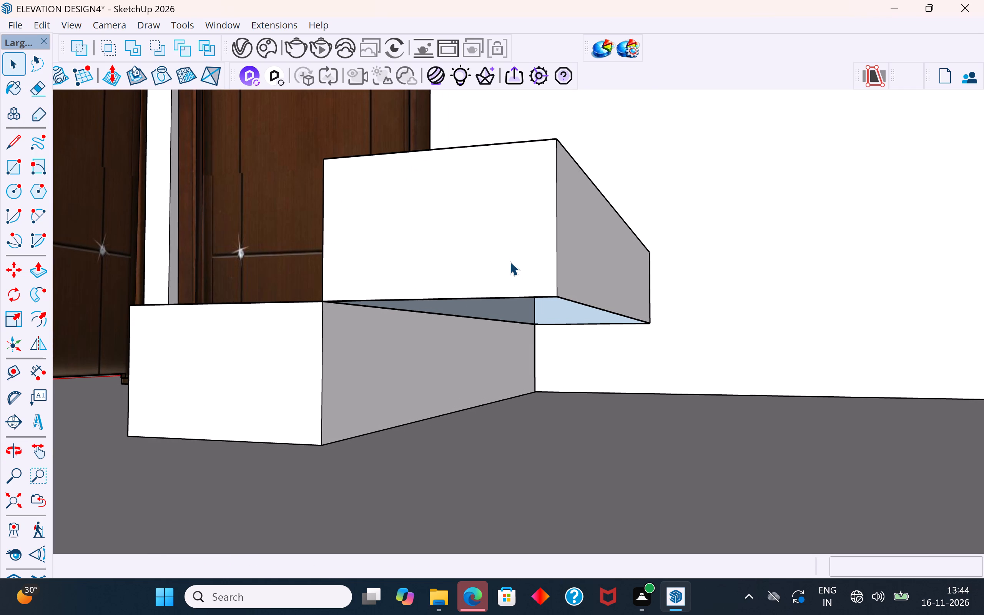
left_click(11, 169)
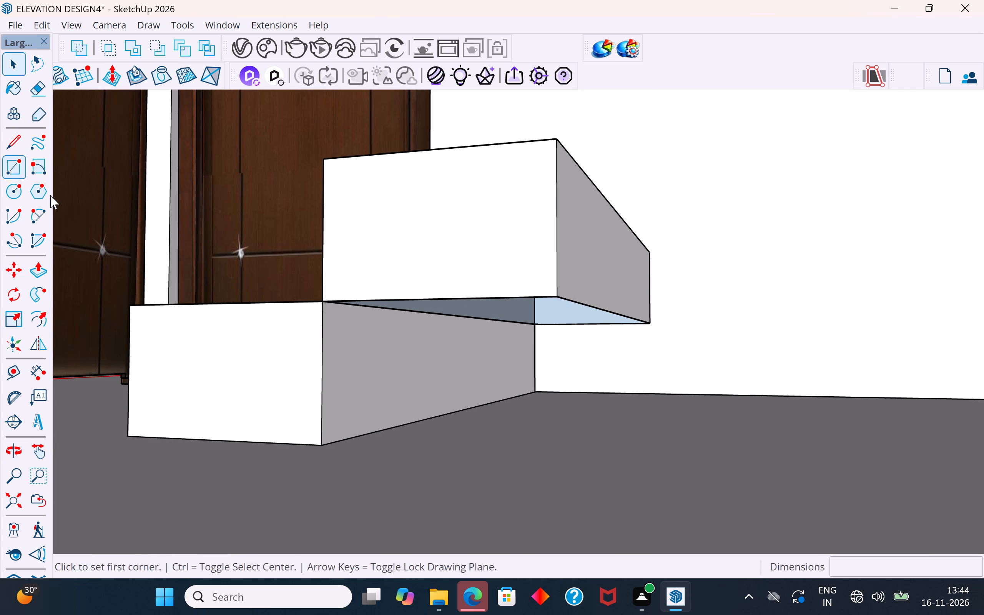
left_click(535, 327)
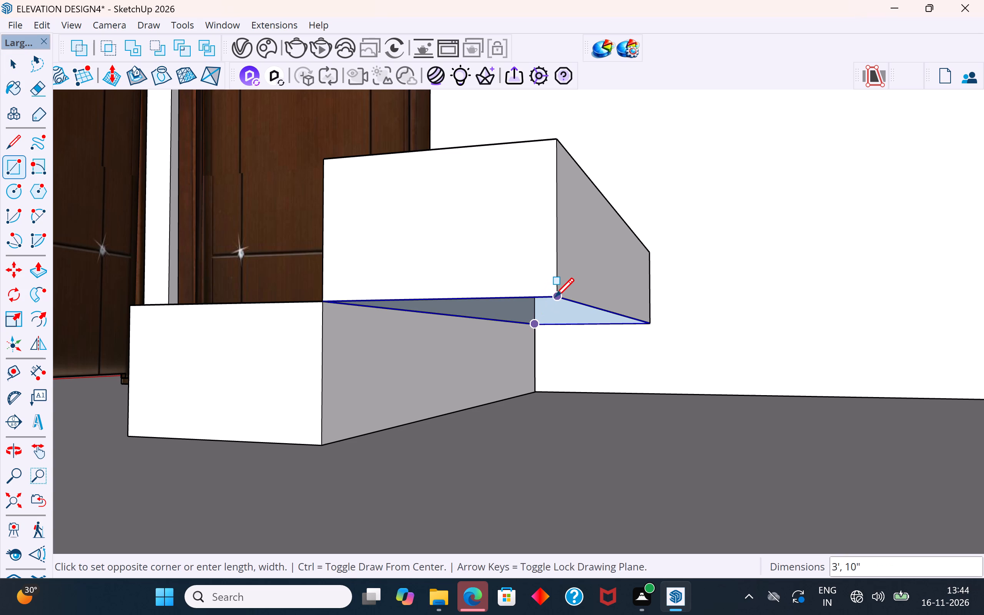
left_click(555, 299)
left_click(12, 60)
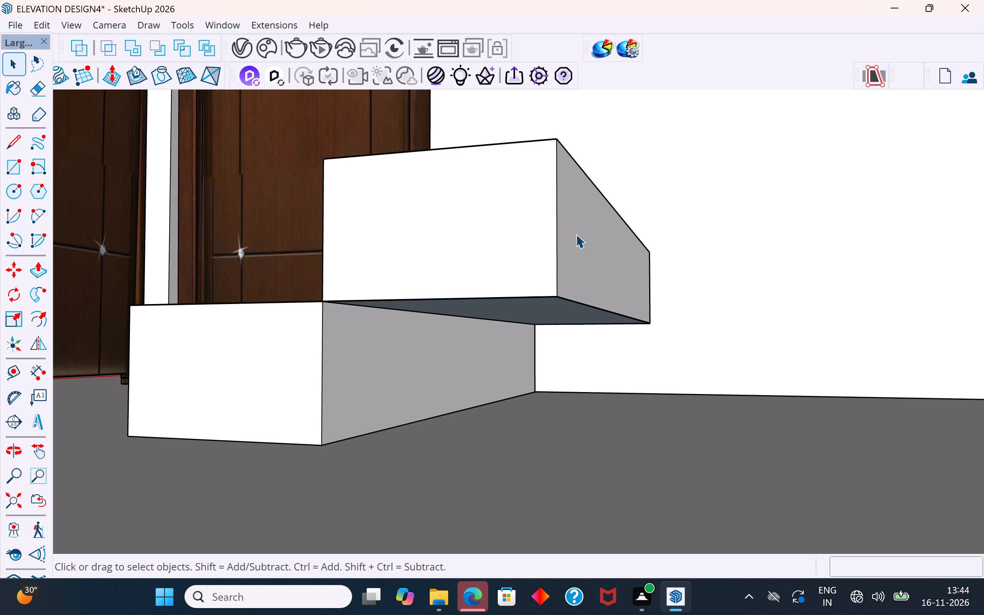
Select the upper step together with its new underside face and group the selection.
left_click_drag(595, 235, 506, 303)
left_click(506, 303)
left_click_drag(578, 244, 523, 317)
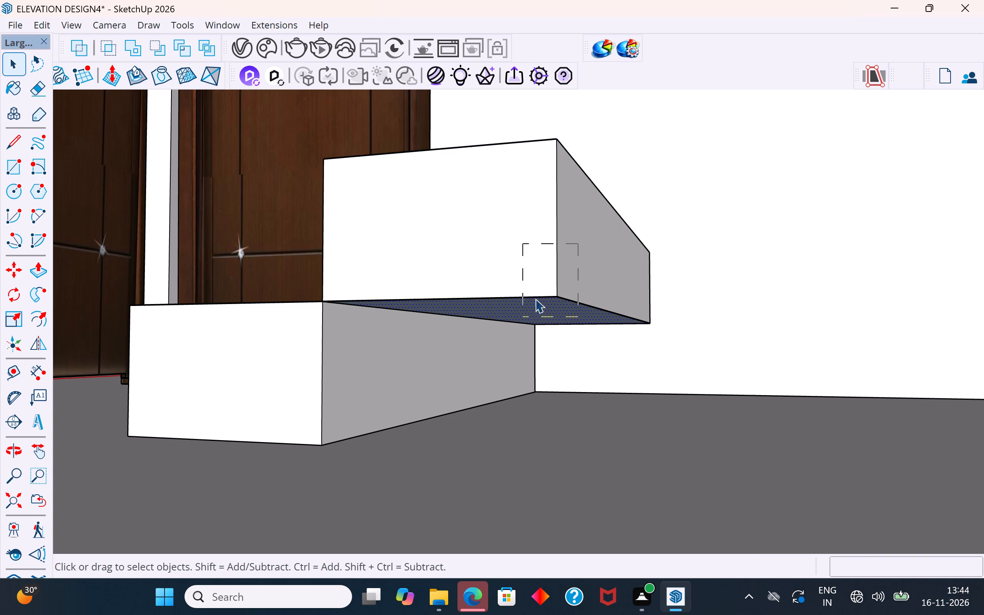
right_click(540, 291)
left_click(603, 163)
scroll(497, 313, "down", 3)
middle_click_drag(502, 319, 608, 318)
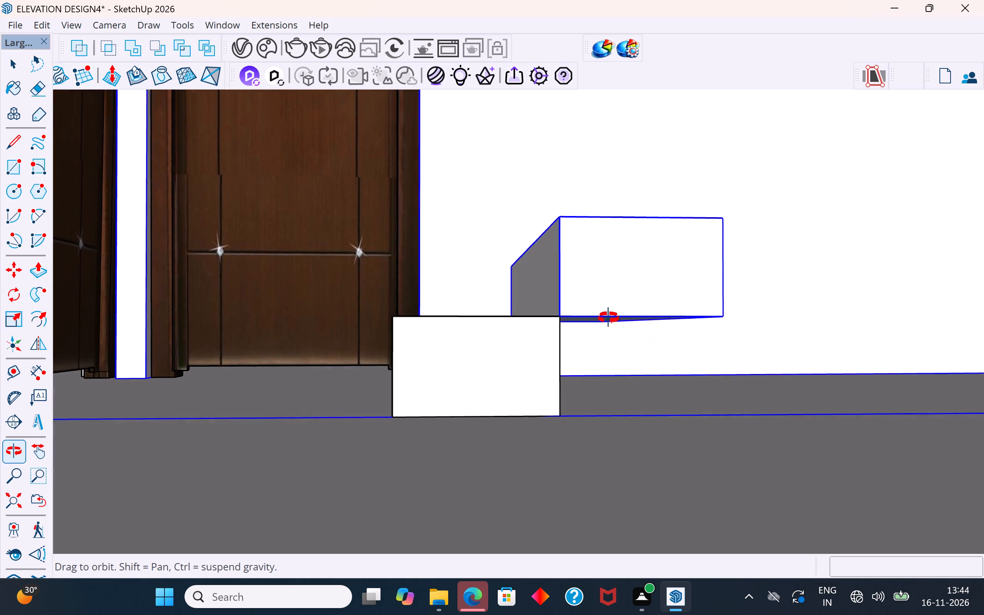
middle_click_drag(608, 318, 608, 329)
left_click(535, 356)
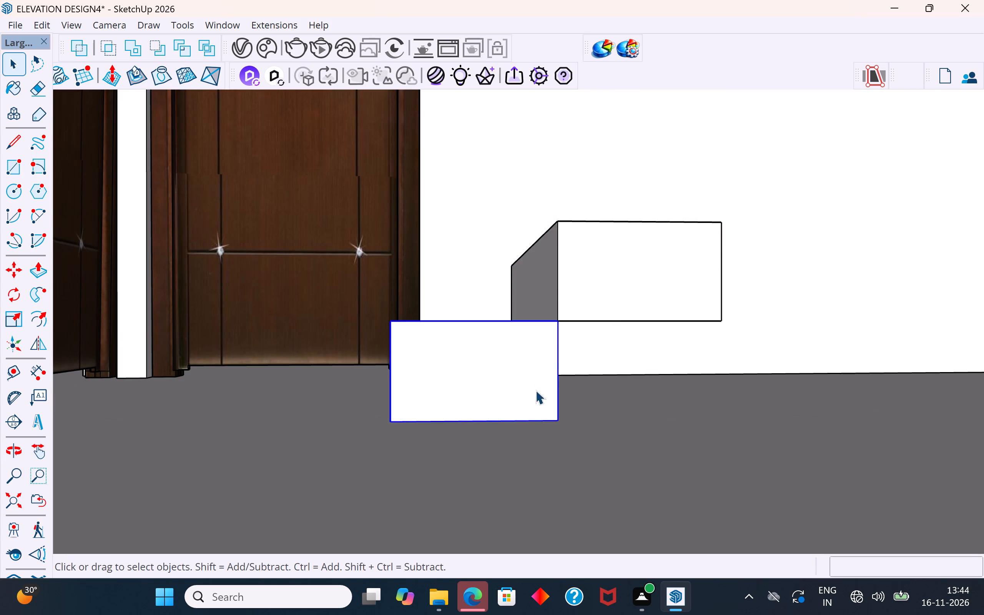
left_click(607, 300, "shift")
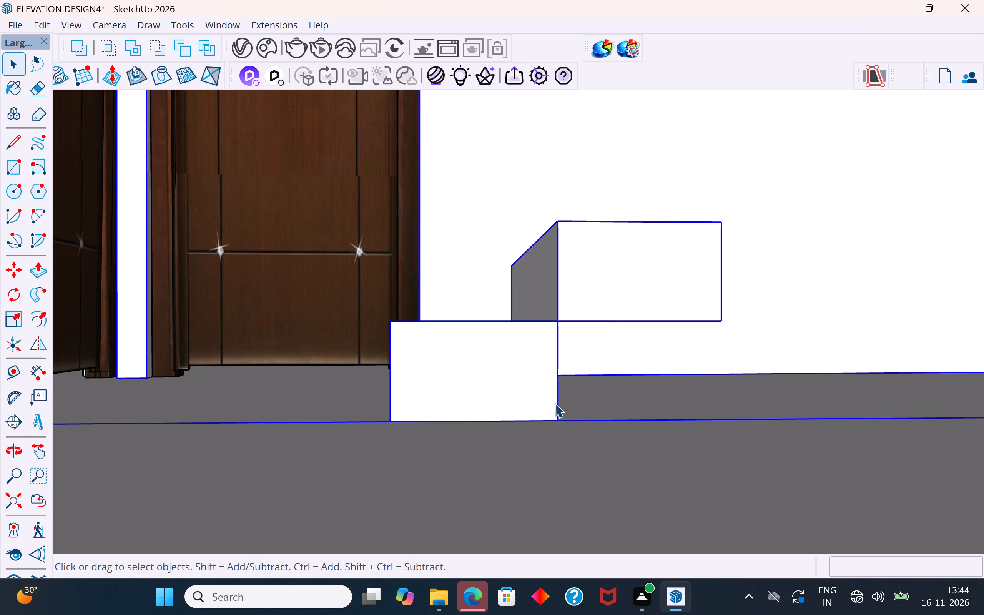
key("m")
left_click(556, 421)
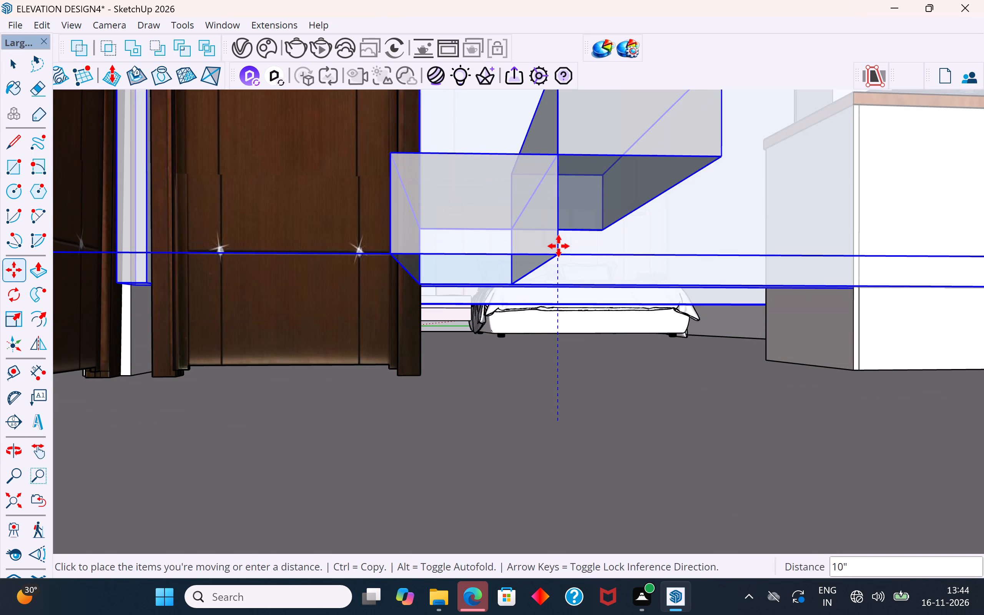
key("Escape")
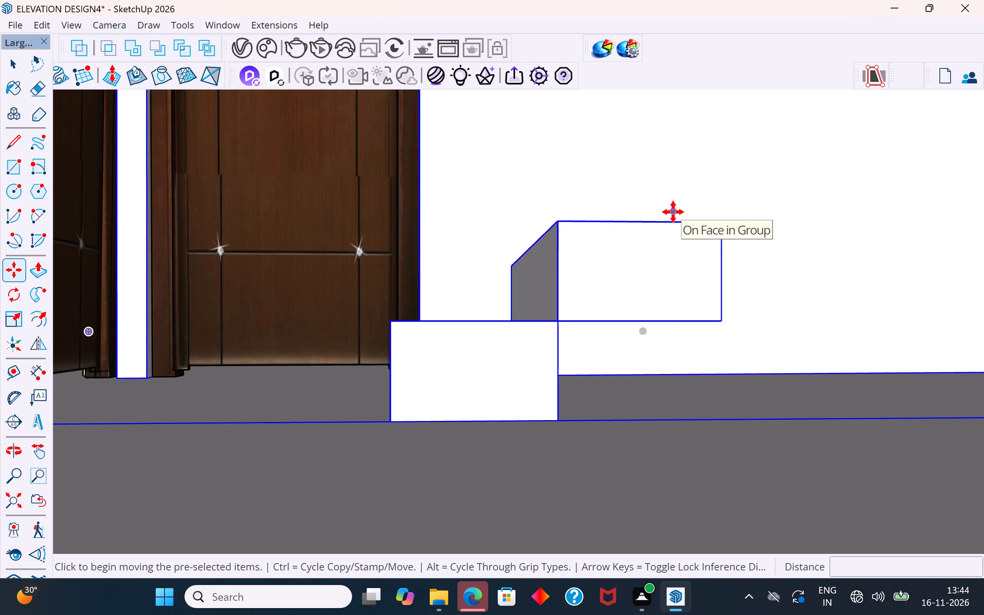
Explode the selected group that joins the house walls with the two steps beside the door, and clear the selection.
left_click(12, 61)
scroll(585, 283, "down", 14)
middle_click_drag(593, 248, 616, 455)
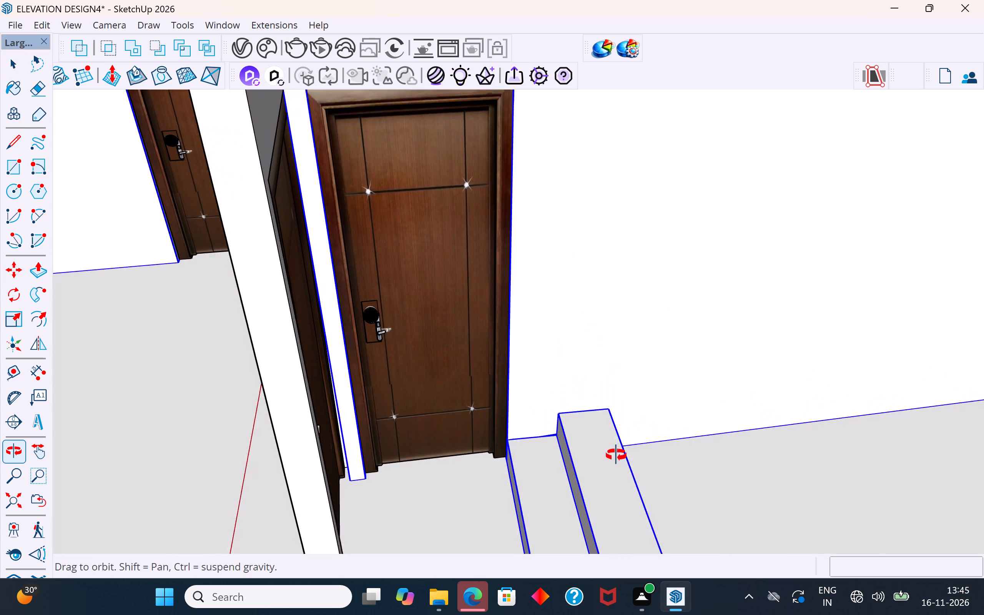
middle_click_drag(616, 455, 616, 457)
scroll(567, 330, "down", 8)
right_click(587, 416)
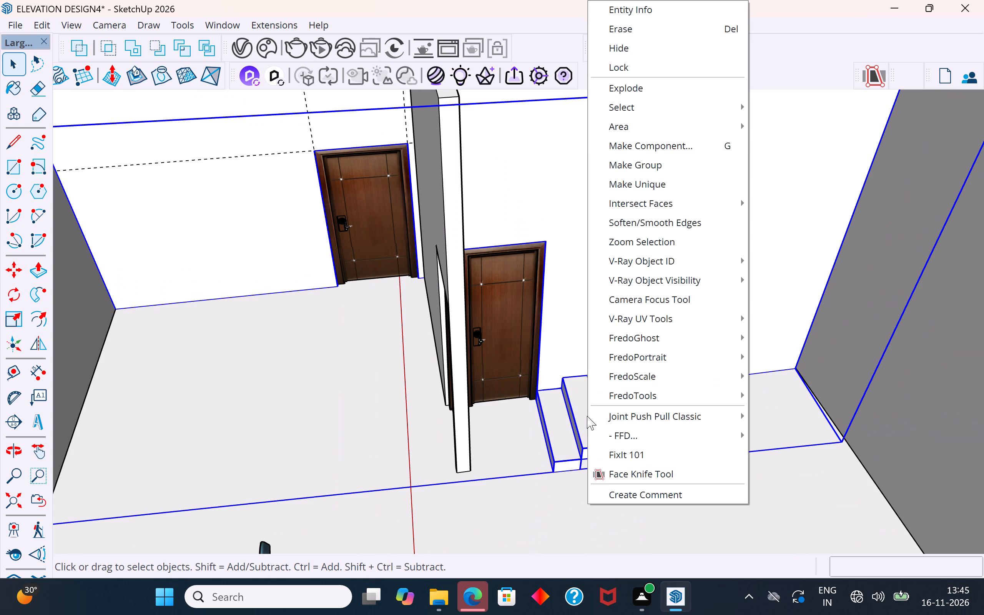
left_click(646, 89)
scroll(470, 221, "down", 10)
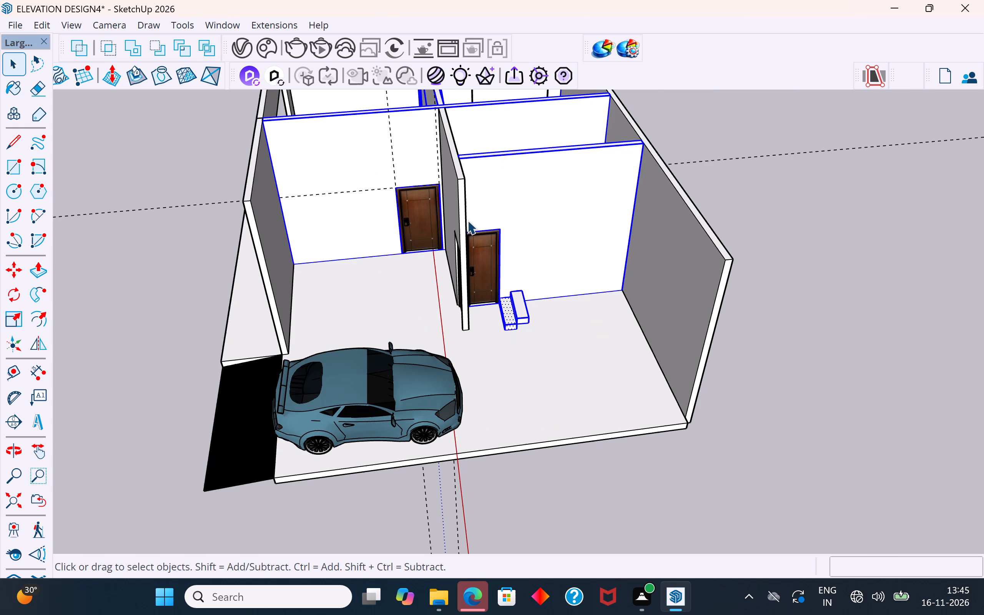
left_click(663, 464)
Delete the front end face and the top face of the lower step beside the door.
scroll(512, 343, "up", 4)
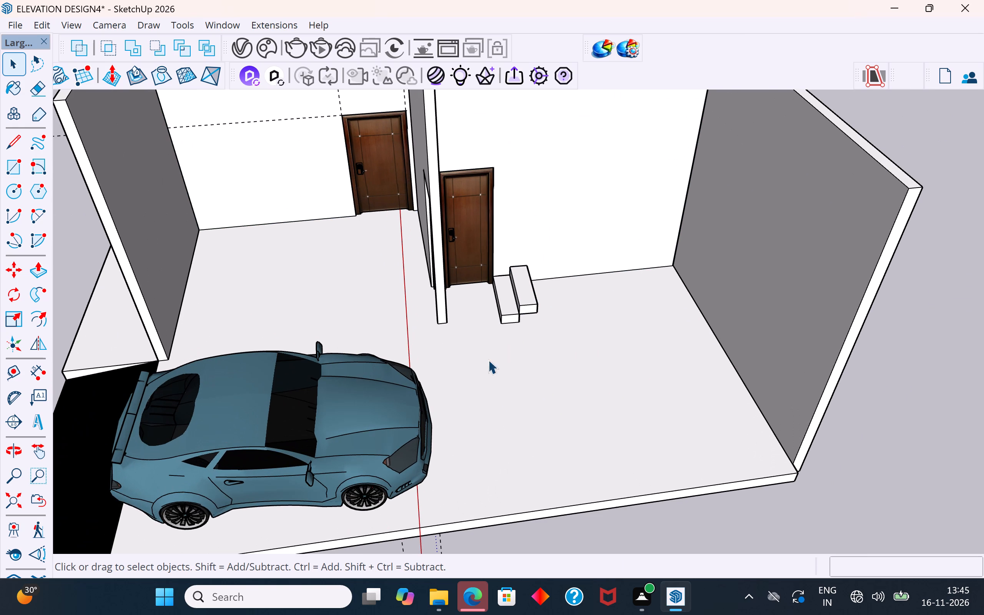
left_click(508, 316)
scroll(508, 316, "up", 4)
middle_click_drag(527, 299, 535, 268)
left_click(535, 289)
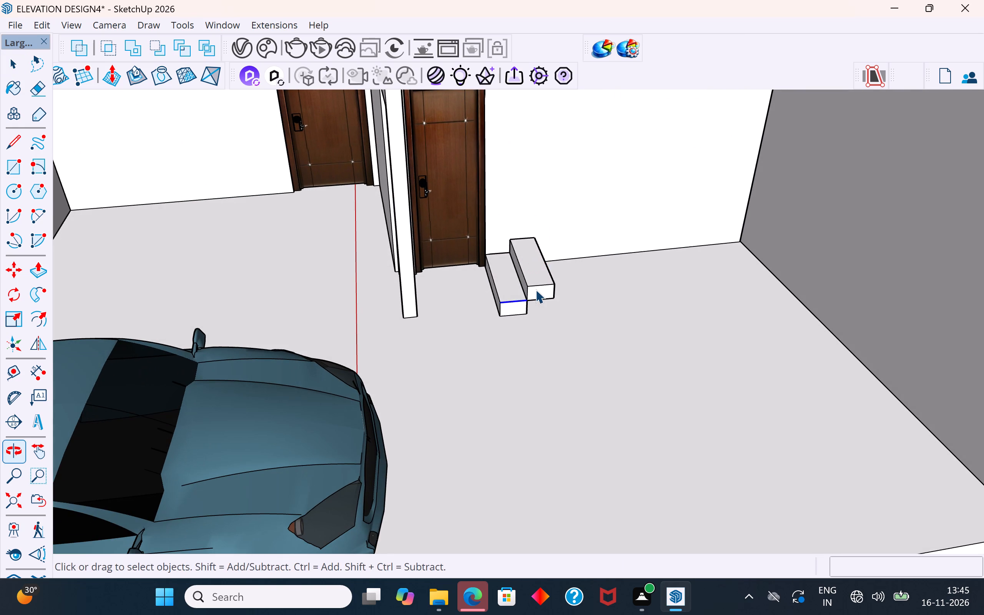
left_click(516, 309)
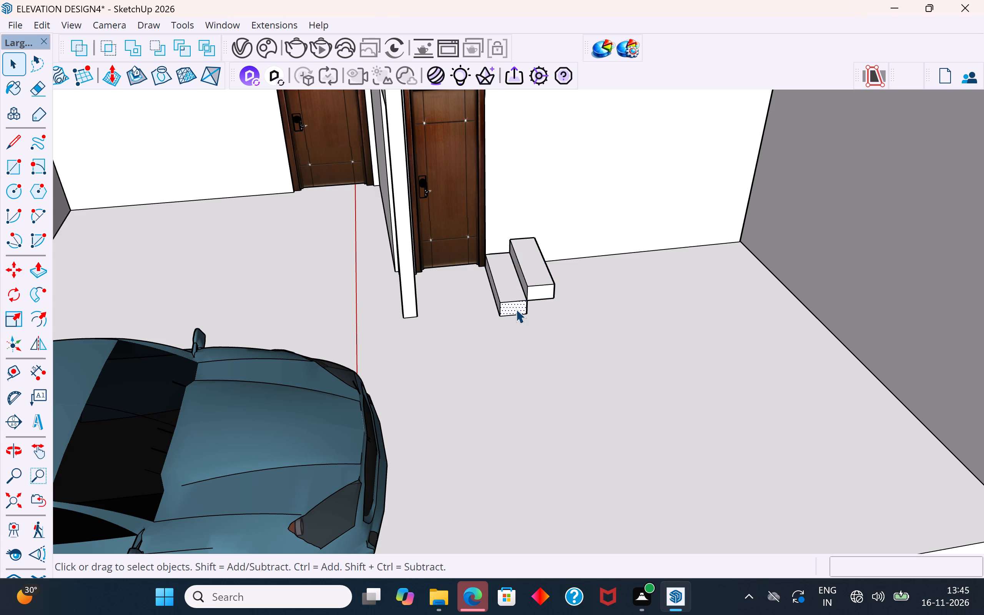
scroll(516, 309, "up", 1)
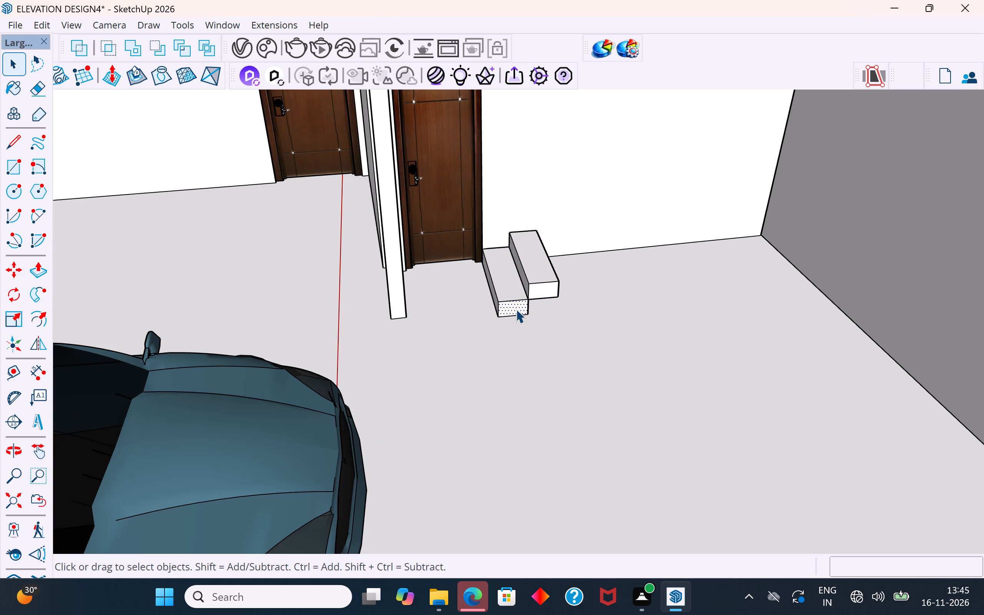
key("Delete")
scroll(491, 306, "up", 2)
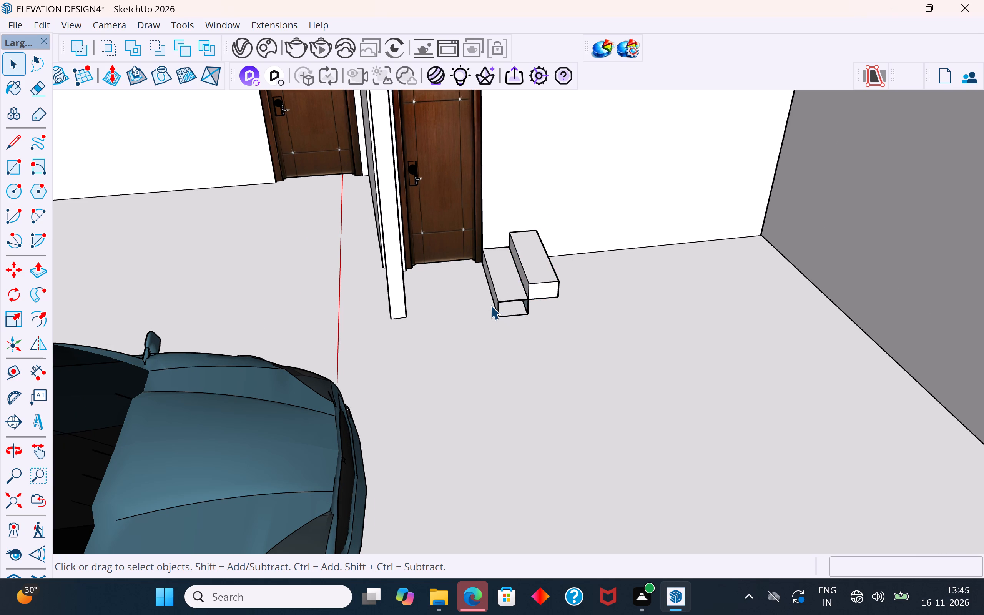
scroll(491, 306, "up", 1)
left_click(516, 288)
key("Delete")
Delete the lower step's long side face facing the door, along with its outer vertical edge and the two exposed top edges.
left_click(500, 305)
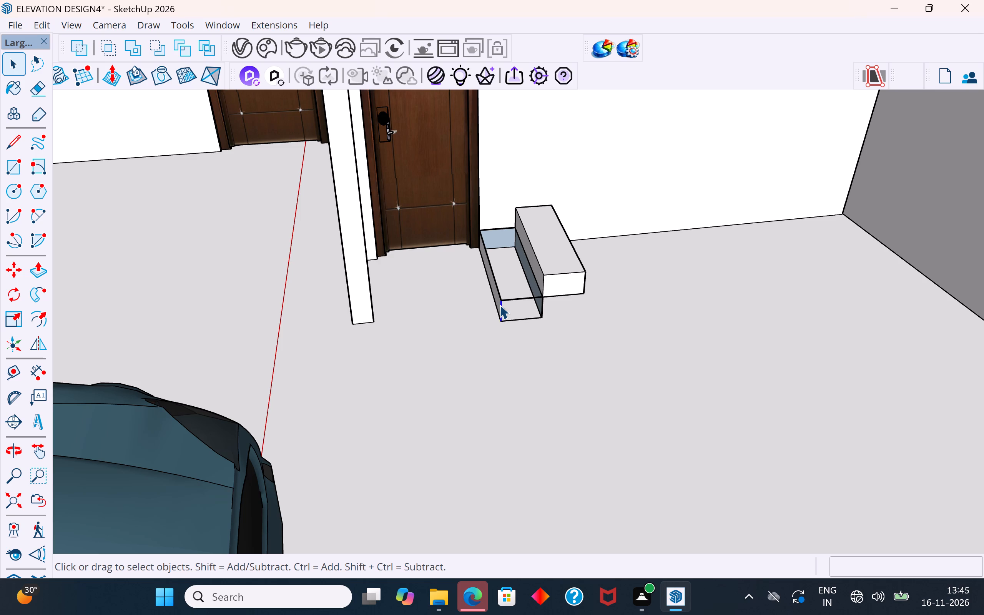
scroll(500, 305, "up", 5)
middle_click_drag(500, 305, 636, 287)
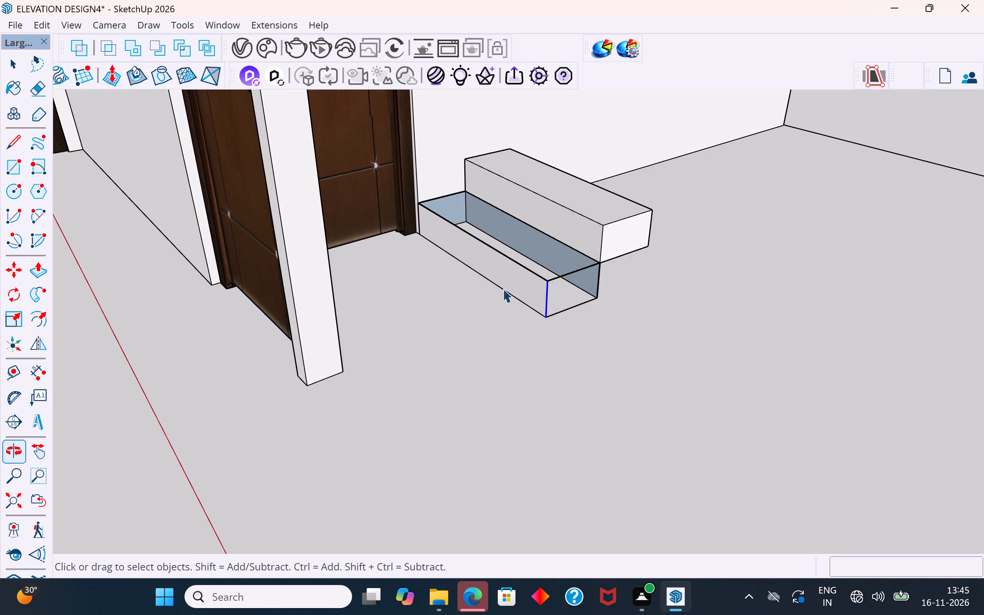
scroll(503, 288, "up", 4)
left_click(559, 289)
key("Delete")
left_click(573, 286)
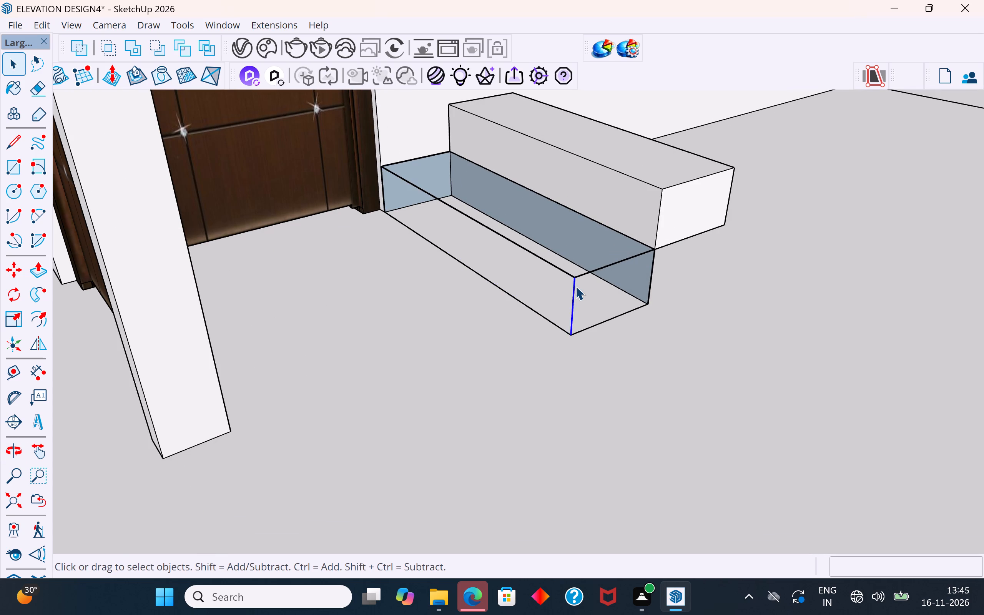
key("Delete")
left_click(585, 273)
key("Delete")
left_click(568, 274)
key("Delete")
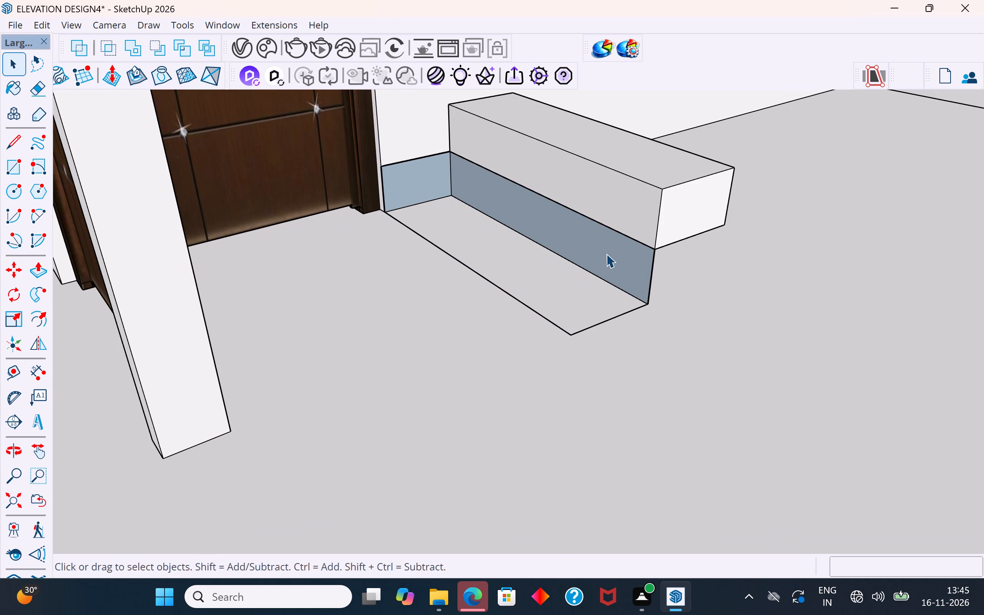
Delete the lower step's other long side face, its outer vertical edge and the step's outline edges on the floor.
left_click(606, 254)
key("Delete")
left_click(649, 285)
key("Delete")
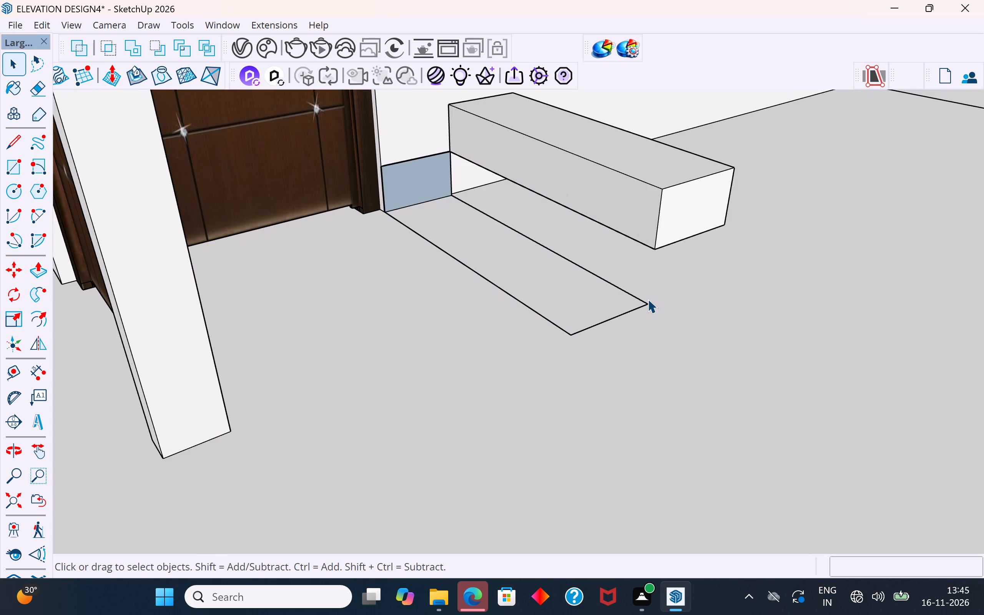
left_click(643, 304)
key("Delete")
left_click(638, 299)
key("Delete")
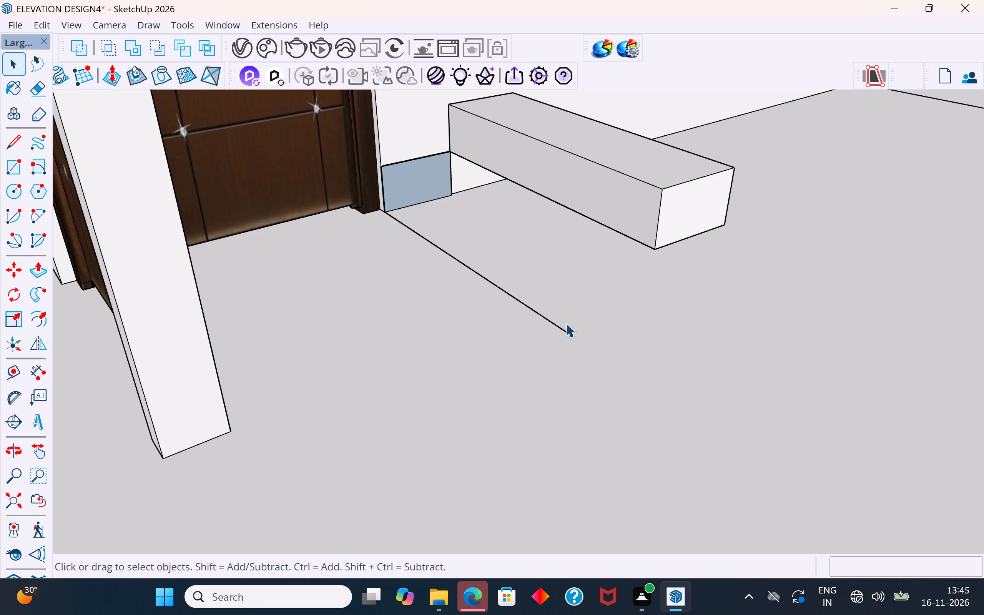
left_click(557, 327)
key("Delete")
Delete the lower step's end face against the wall, its surrounding edges and the short leftover line at the wall base.
left_click(409, 194)
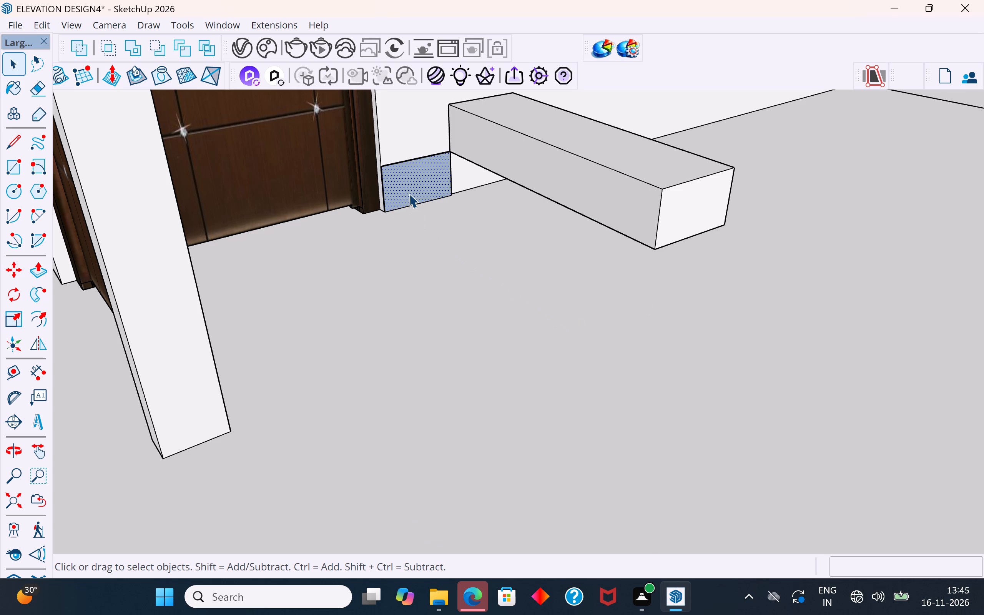
key("Delete")
left_click(437, 153)
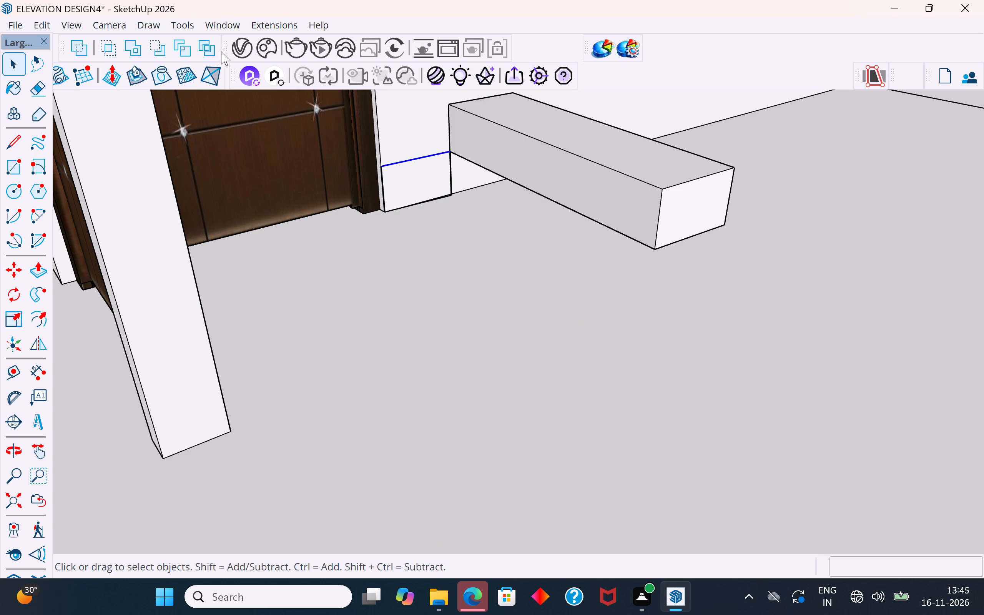
key("Delete")
left_click(451, 176)
key("Delete")
left_click(436, 198)
key("Delete")
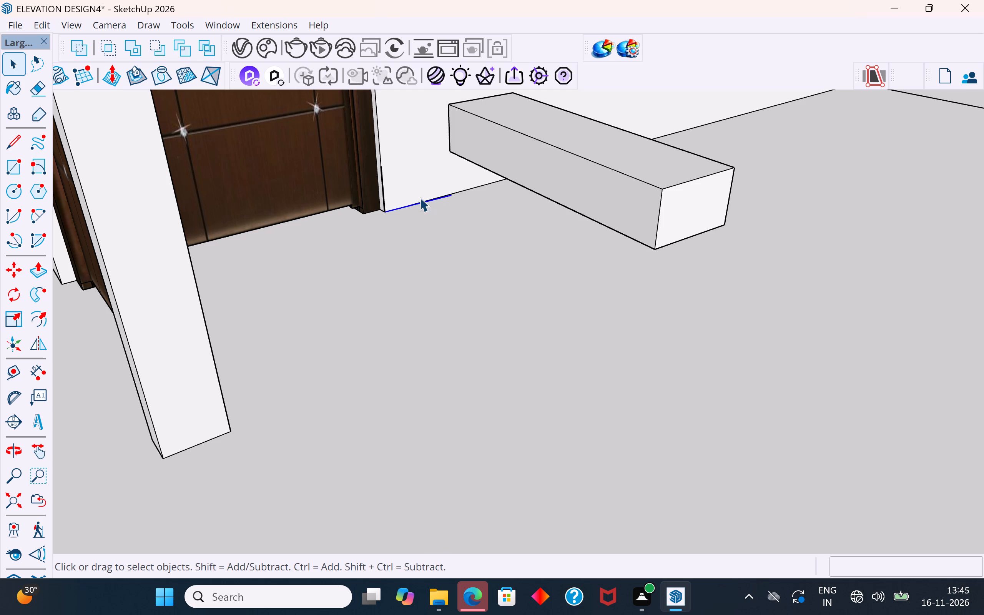
scroll(384, 191, "up", 14)
left_click(379, 176)
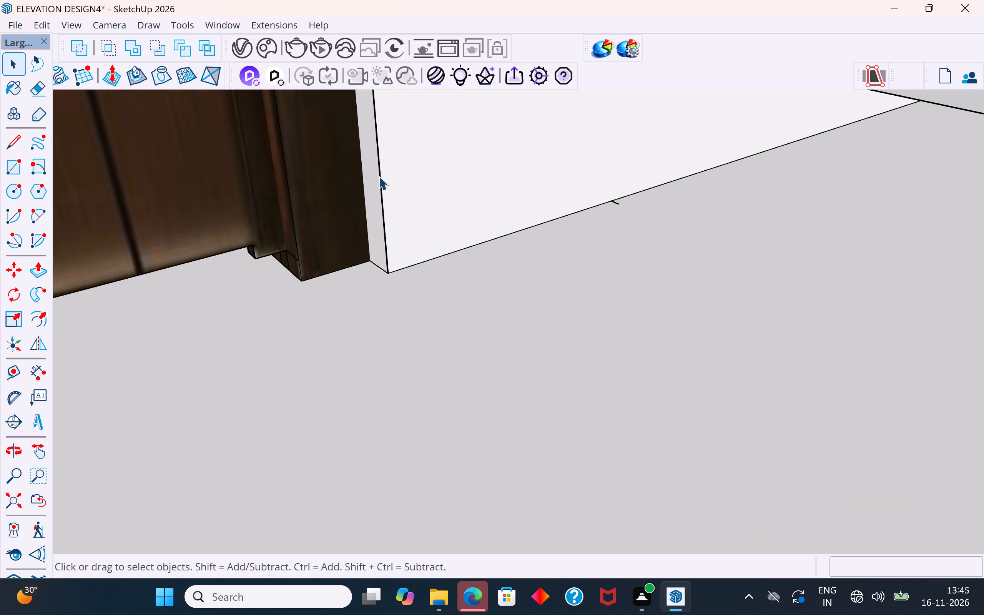
key("Delete")
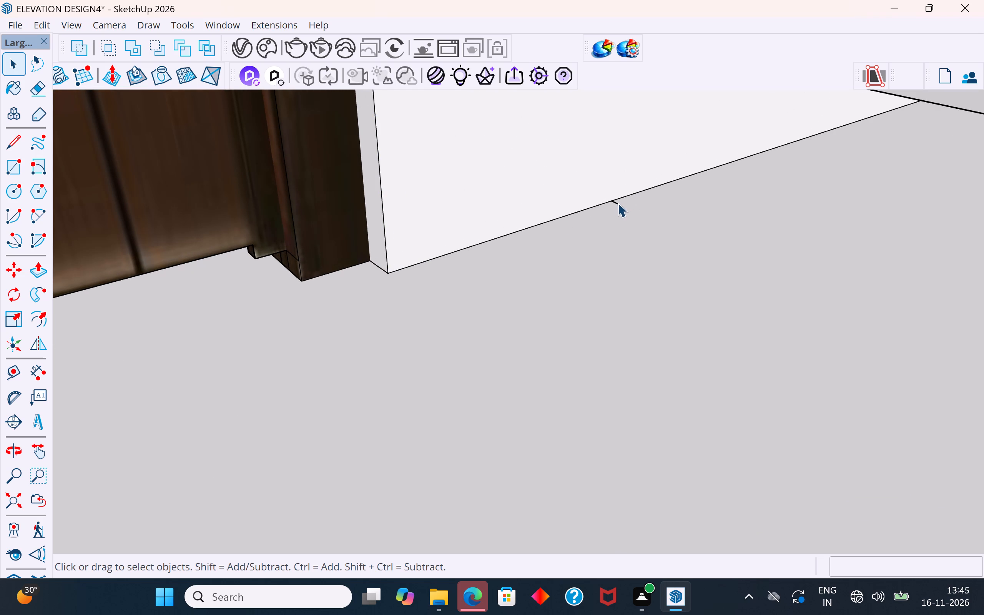
left_click(617, 203)
key("Delete")
Open the remaining raised step for editing, select all its connected geometry, make it a group and leave the editing context.
scroll(577, 258, "down", 11)
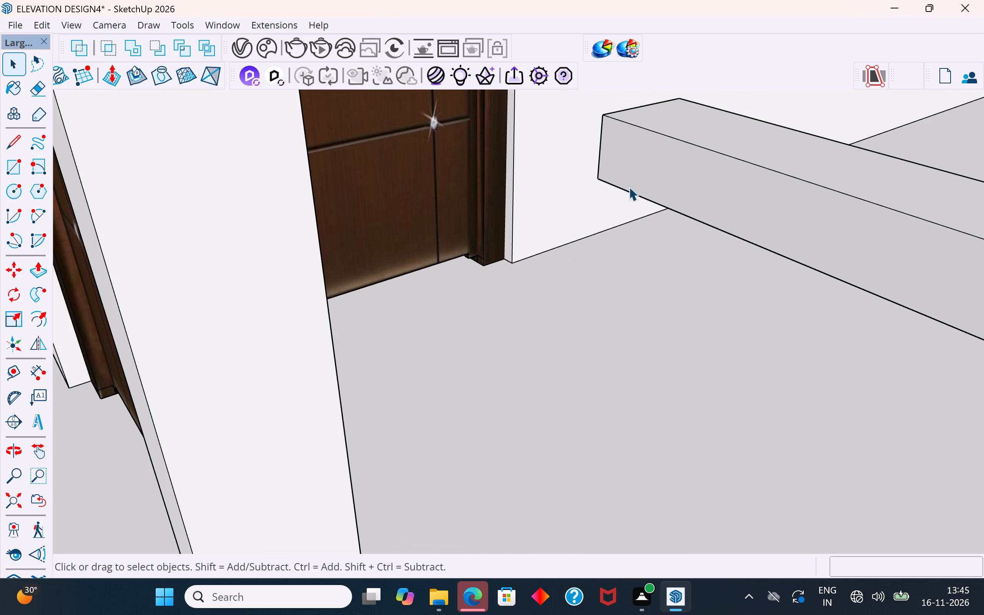
middle_click_drag(693, 207, 630, 207)
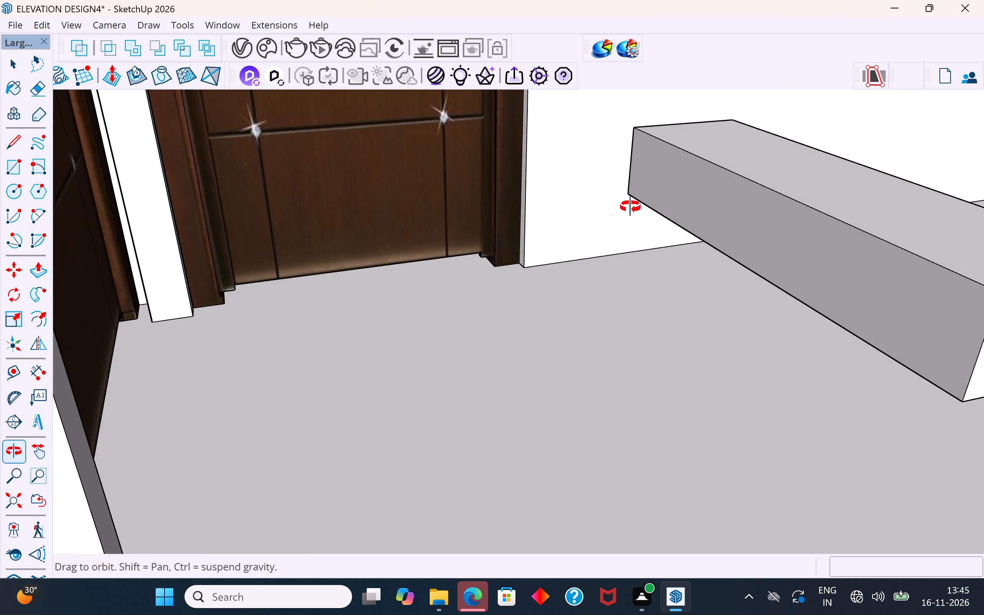
middle_click_drag(630, 207, 656, 218)
triple_click(856, 218)
right_click(823, 227)
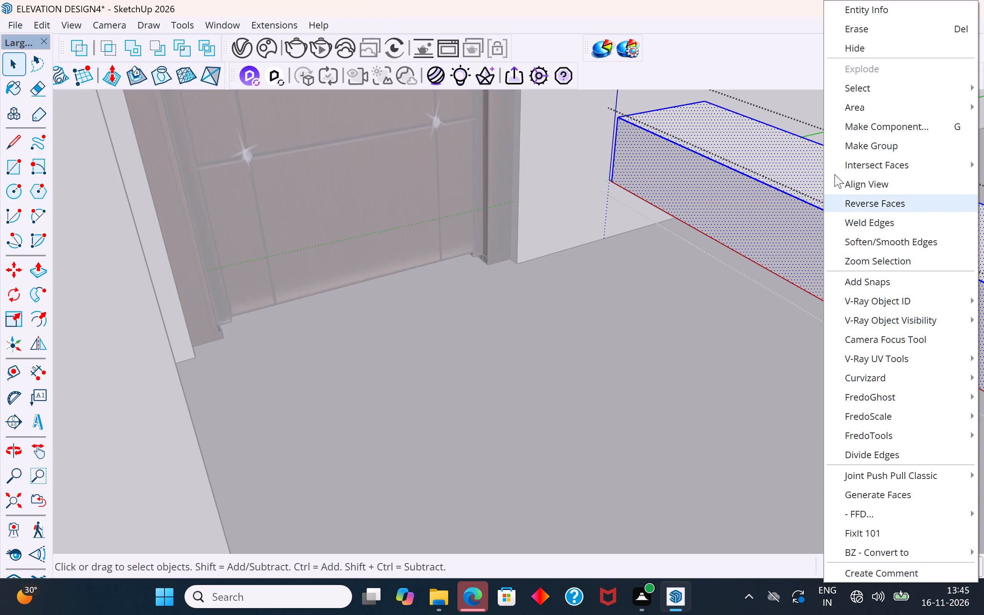
left_click(867, 145)
scroll(619, 308, "down", 5)
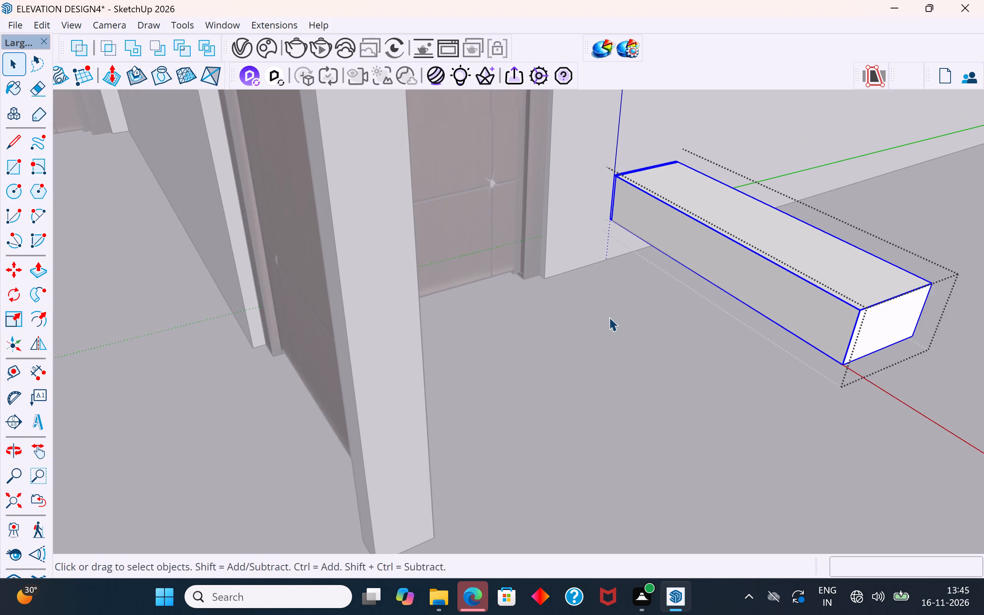
middle_click_drag(731, 298, 633, 258)
scroll(633, 258, "down", 8)
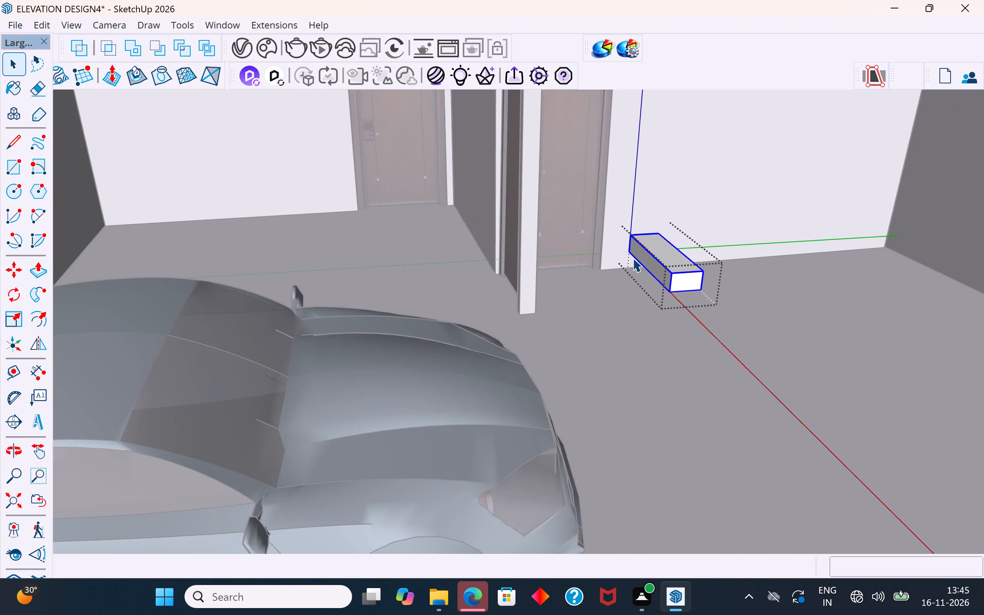
scroll(633, 258, "down", 7)
left_click(785, 467)
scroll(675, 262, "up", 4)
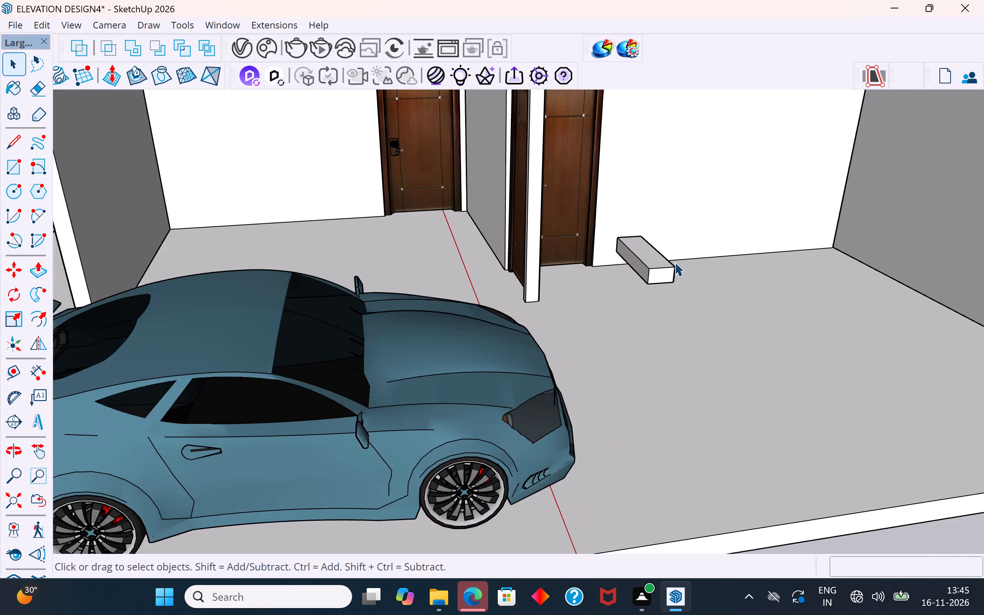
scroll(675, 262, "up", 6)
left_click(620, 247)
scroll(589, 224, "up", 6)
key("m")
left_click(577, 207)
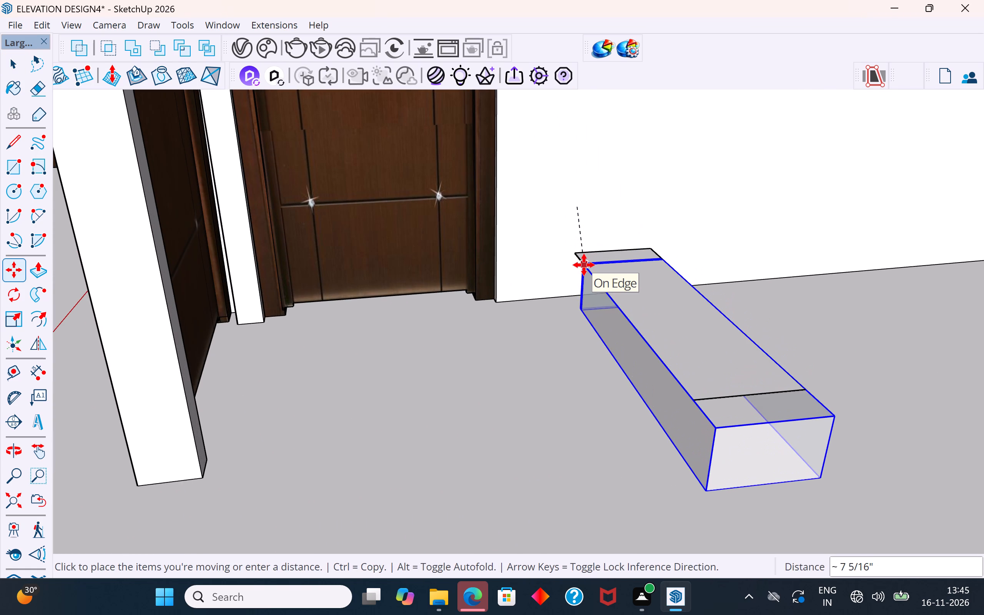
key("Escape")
Leave the Move tool and examine the regrouped step's underside and bottom edges, selecting its individual sides to check the geometry.
middle_click_drag(607, 271, 631, 100)
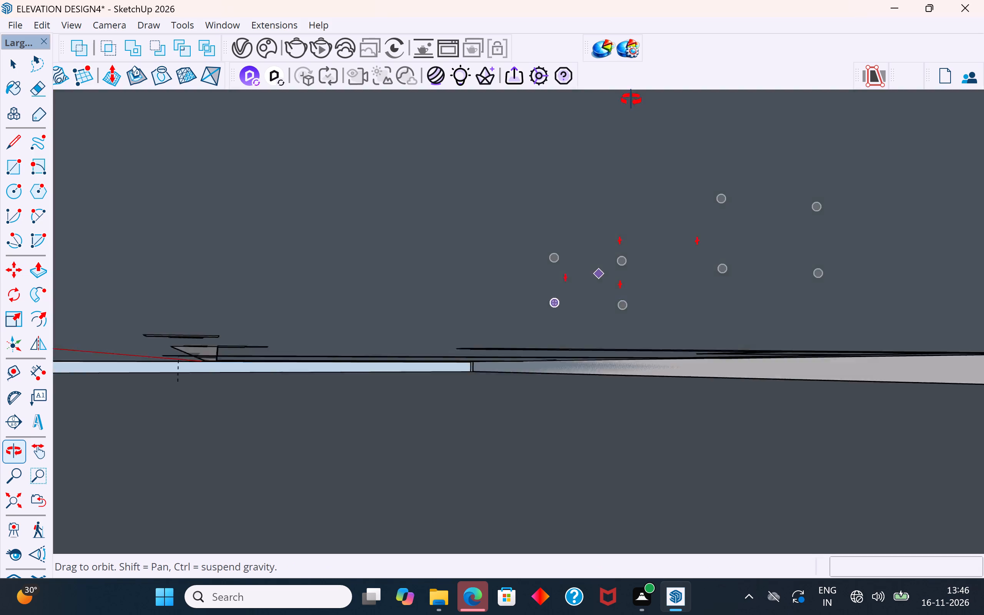
middle_click_drag(631, 100, 652, 156)
scroll(717, 280, "up", 4)
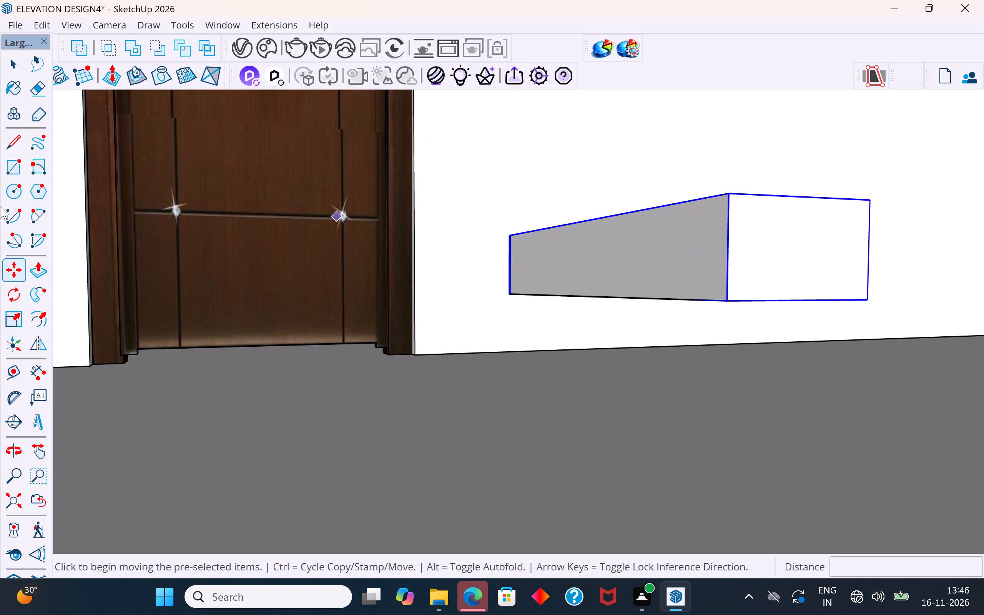
left_click(14, 59)
left_click(519, 329)
scroll(667, 366, "down", 2)
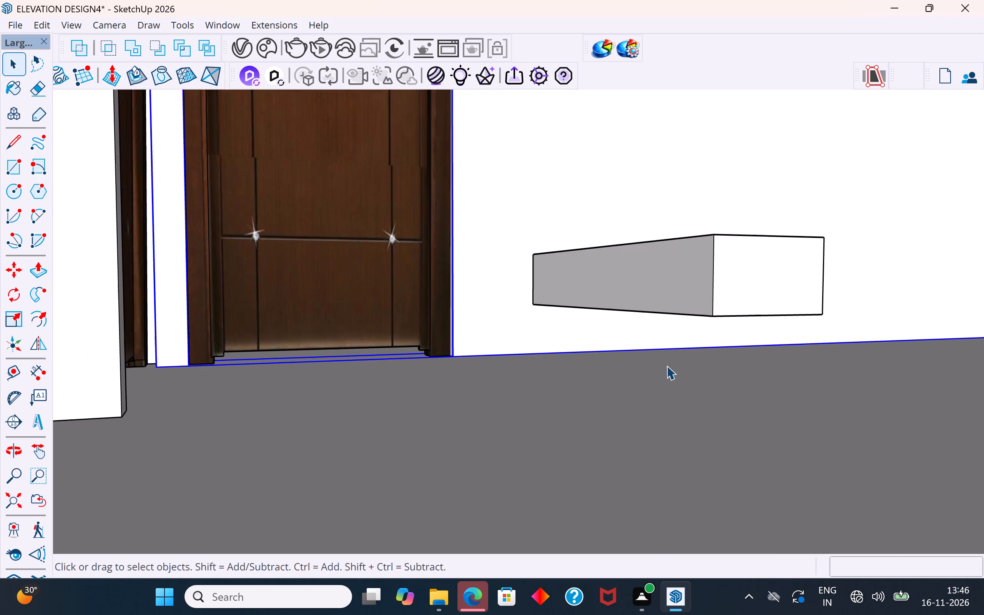
middle_click_drag(672, 365, 727, 357)
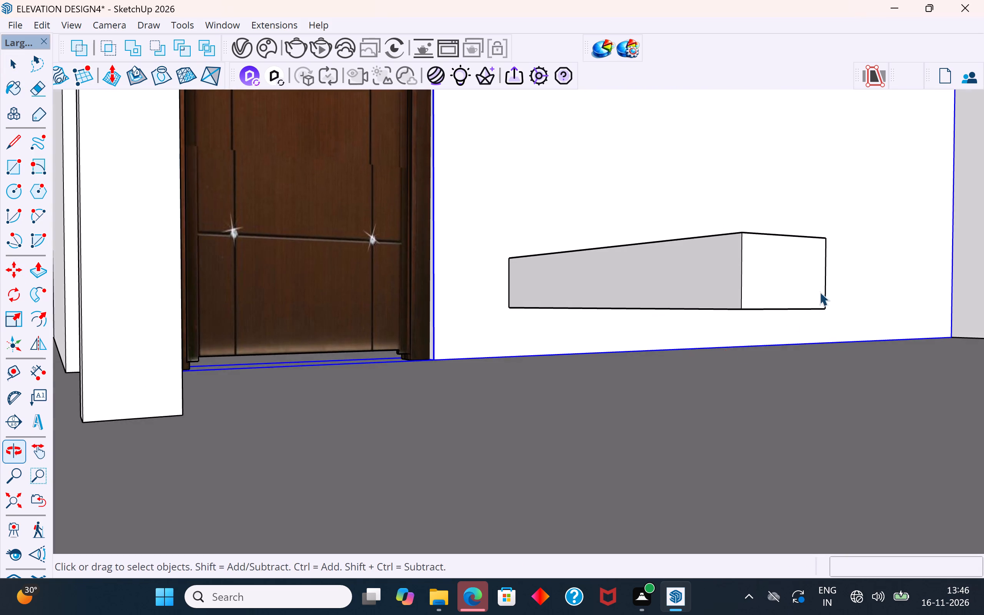
scroll(829, 279, "up", 3)
scroll(735, 304, "up", 1)
middle_click_drag(734, 302, 681, 223)
middle_click_drag(667, 314, 668, 354)
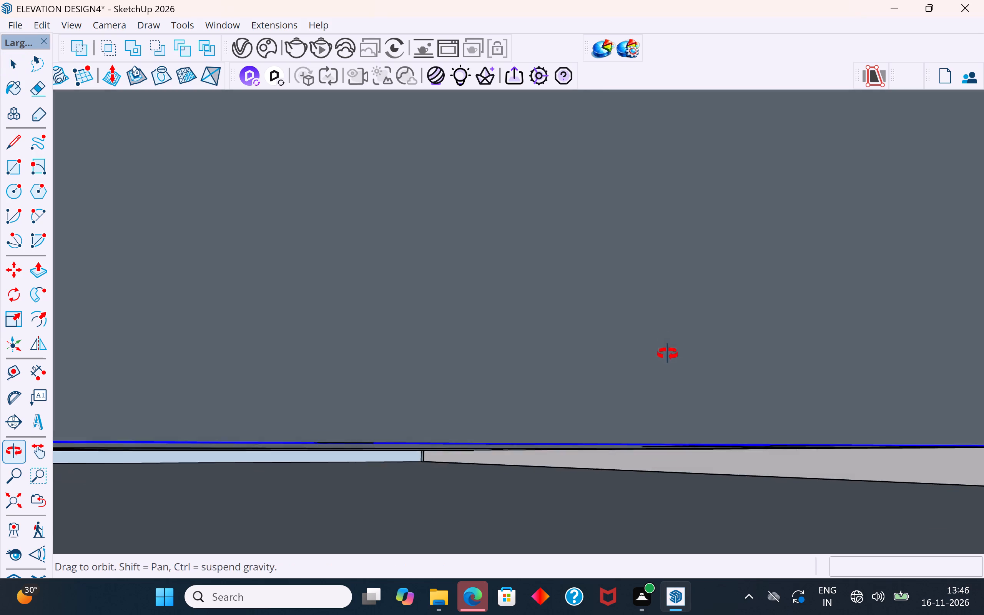
middle_click_drag(668, 354, 661, 381)
scroll(630, 449, "down", 8)
left_click(655, 230)
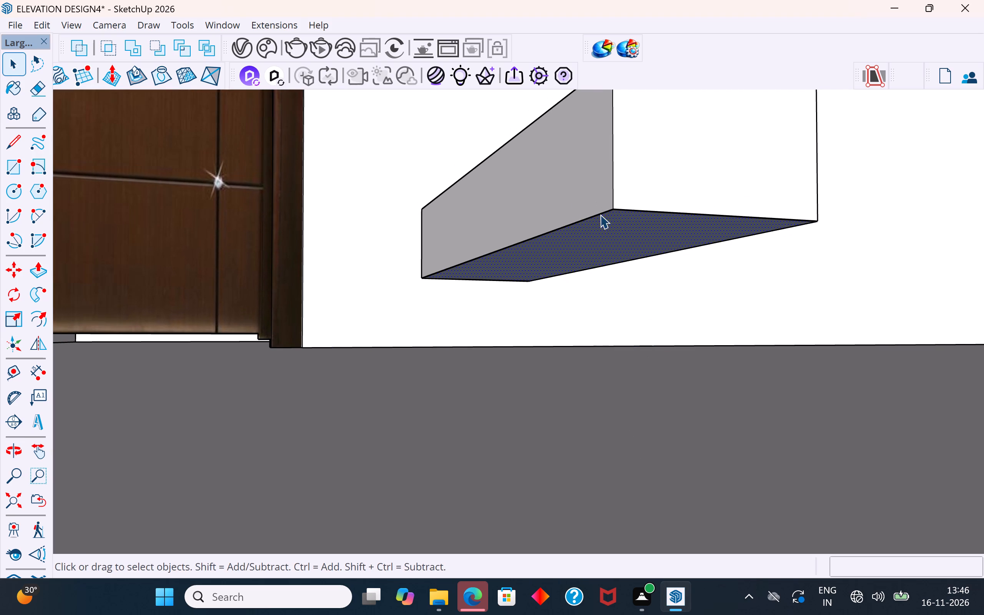
left_click(573, 199, "shift")
left_click(662, 173, "shift")
left_click(677, 190)
left_click(665, 230)
left_click(683, 177, "shift")
Examine the raised step's end face and both long sides, checking how it sits against the wall and floor.
scroll(504, 343, "down", 5)
middle_click_drag(695, 259, 543, 287)
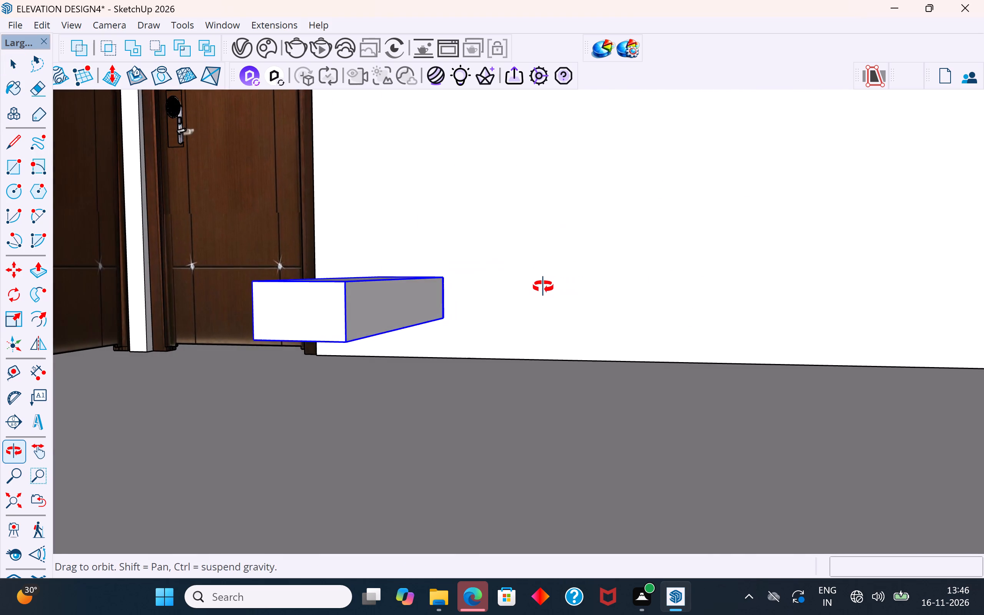
middle_click_drag(543, 287, 543, 329)
scroll(543, 329, "down", 14)
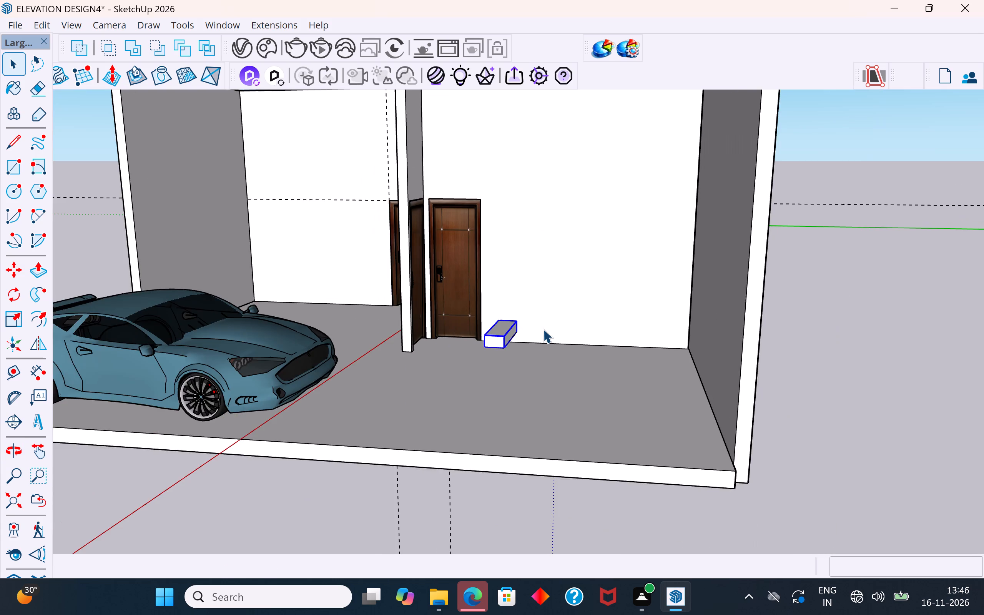
scroll(519, 342, "up", 18)
left_click(499, 281, "shift")
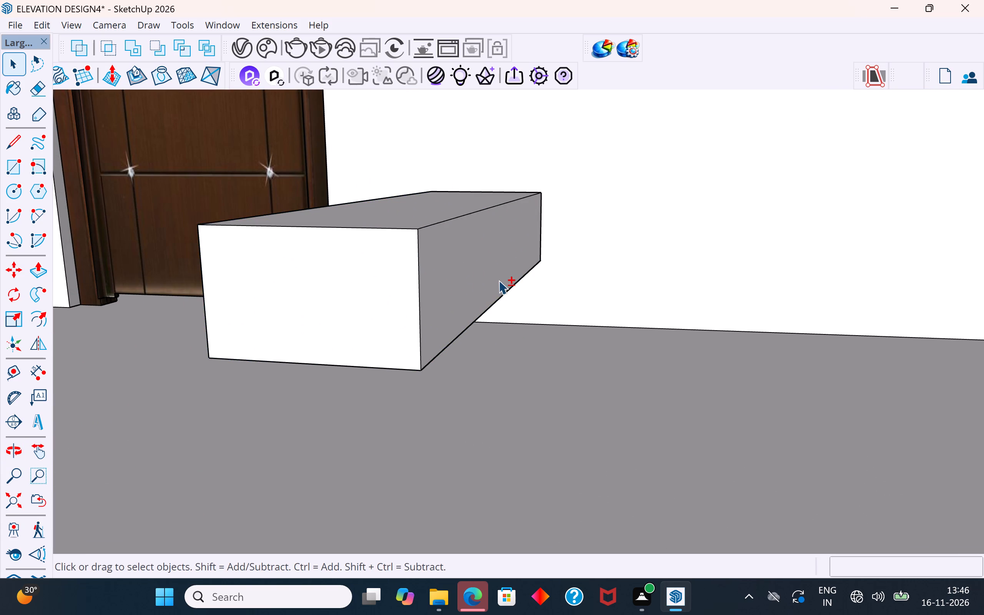
scroll(499, 280, "down", 1, "shift")
middle_click_drag(497, 290, 773, 322)
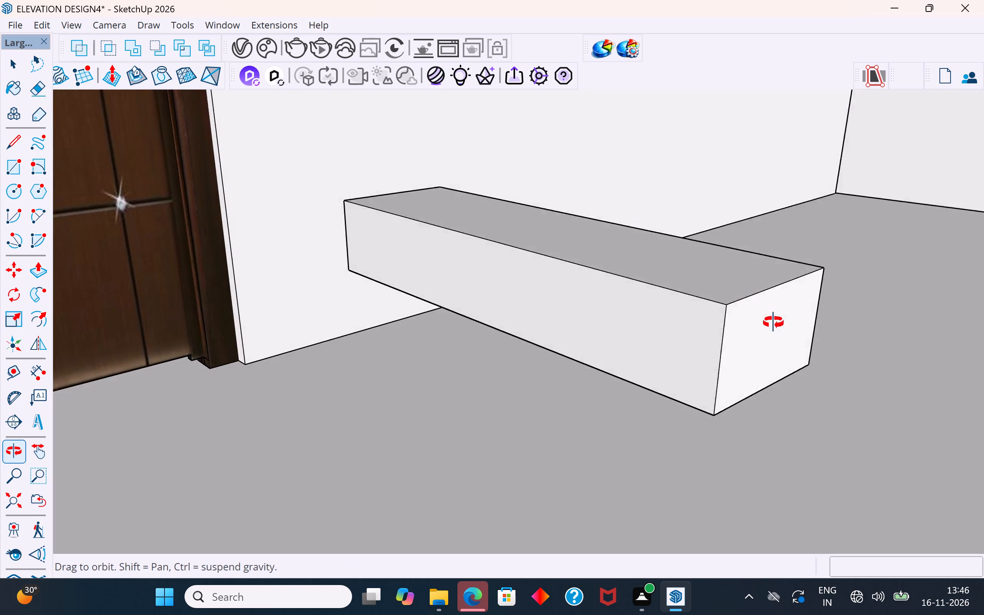
middle_click_drag(773, 322, 838, 309)
Hide the wall that the inner end of the step rests against.
scroll(744, 382, "down", 5)
left_click(852, 181)
right_click(852, 181)
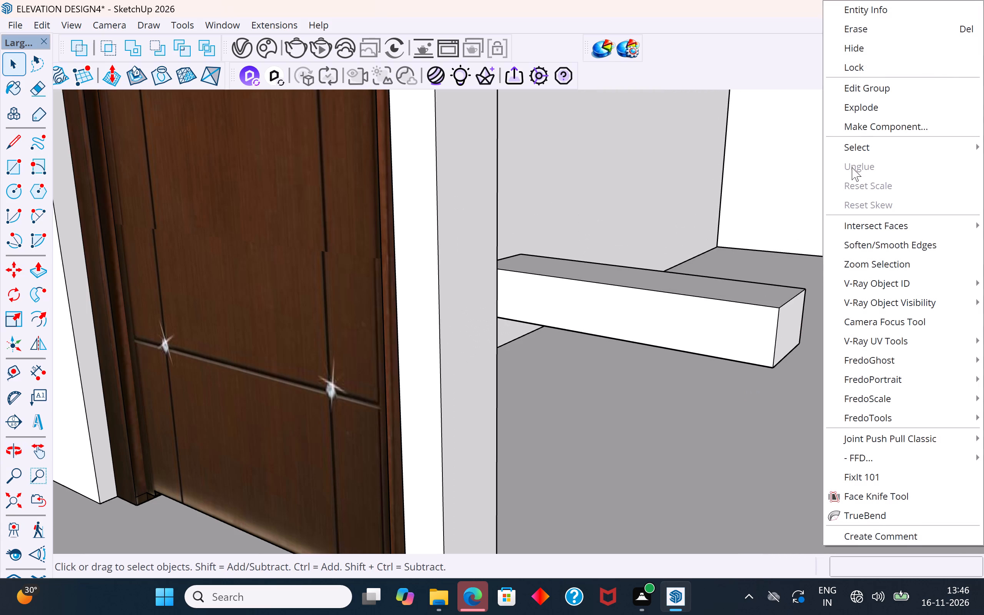
scroll(484, 310, "down", 12)
left_click(673, 167)
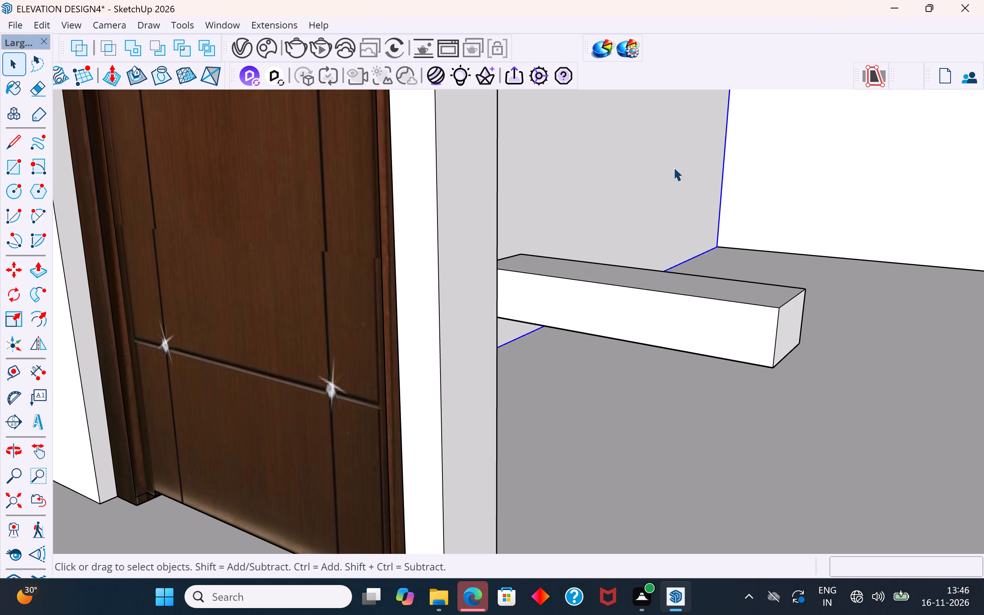
scroll(673, 167, "down", 7)
scroll(316, 278, "down", 20)
scroll(316, 278, "down", 8)
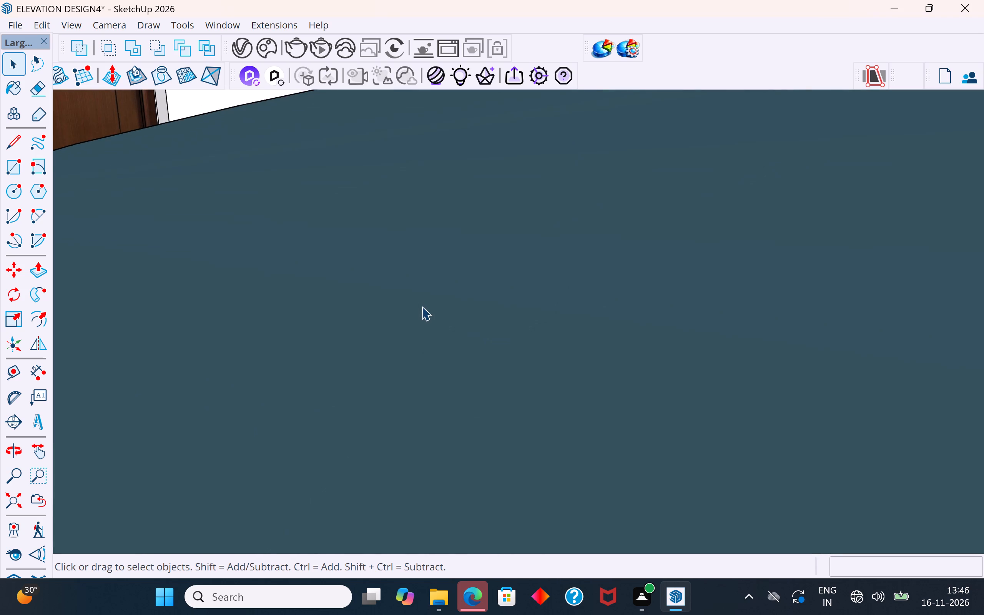
scroll(422, 306, "down", 20)
scroll(422, 306, "down", 20)
scroll(422, 306, "down", 4)
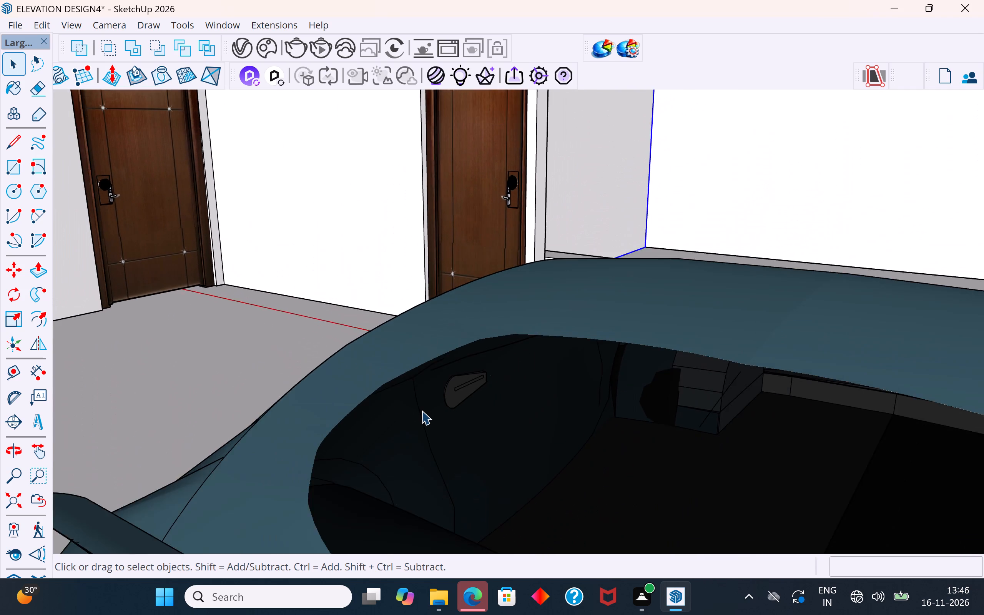
scroll(422, 411, "down", 14)
middle_click_drag(422, 411, 512, 409)
left_click(838, 321)
scroll(588, 446, "down", 4)
left_click(469, 288)
right_click(469, 288)
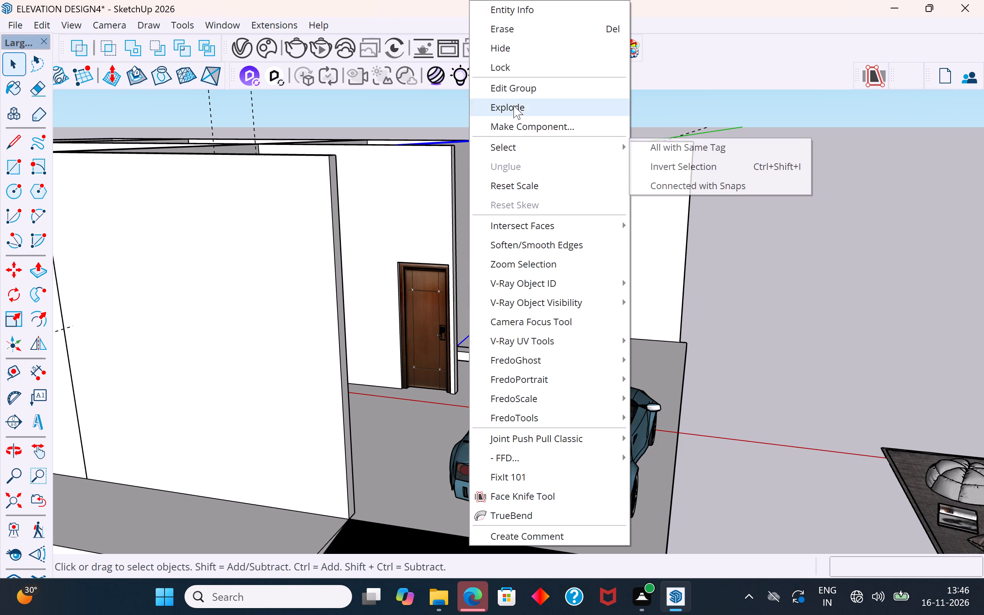
left_click(510, 48)
Open the step group for editing and delete the thin leftover face and its long edge at the base of the wall-side end.
scroll(480, 374, "up", 5)
middle_click_drag(496, 360, 334, 327)
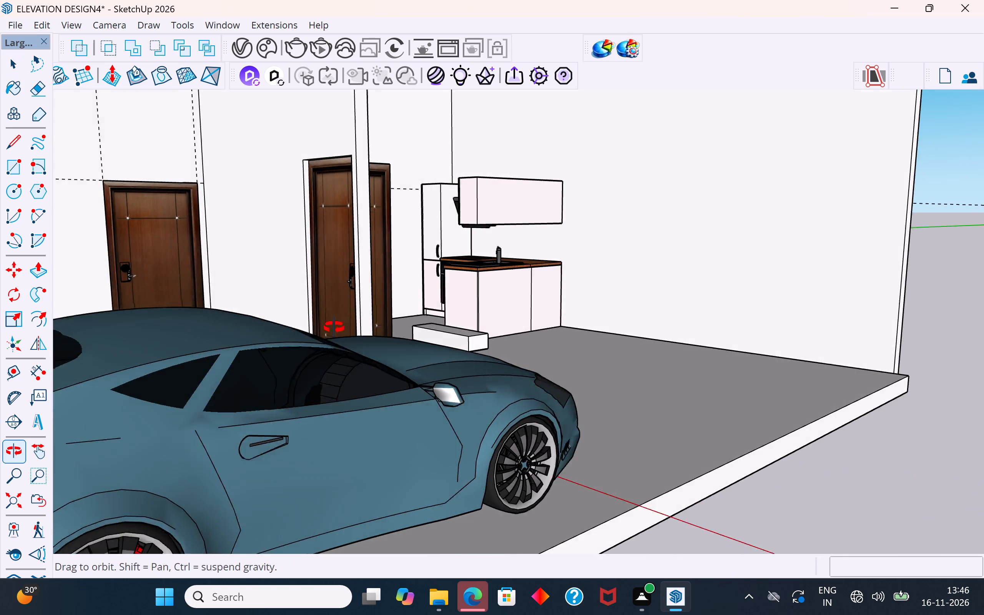
middle_click_drag(334, 327, 264, 365)
scroll(443, 349, "up", 10)
middle_click_drag(476, 344, 391, 231)
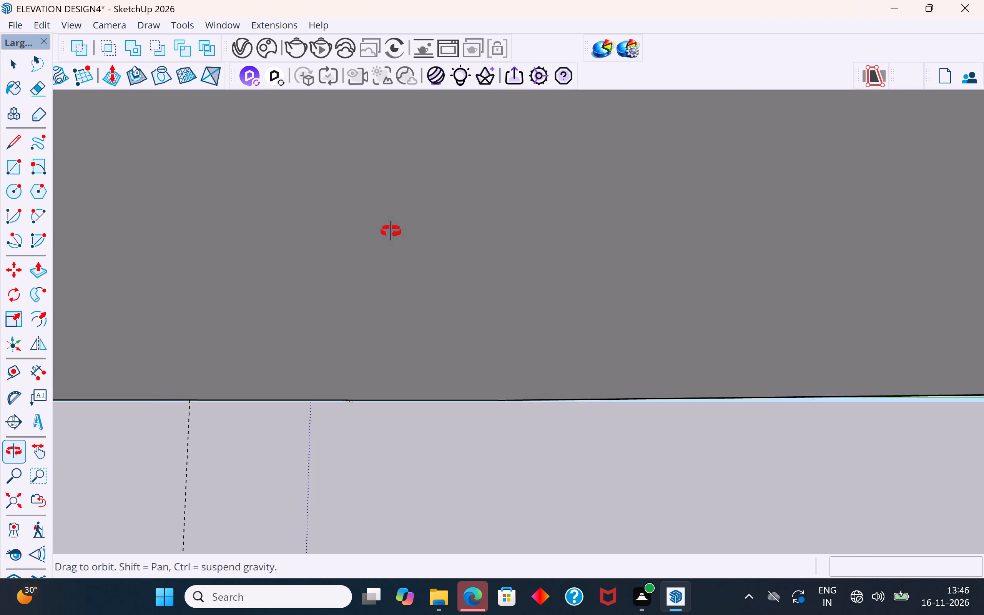
middle_click_drag(391, 231, 352, 307)
scroll(482, 259, "up", 3)
middle_click_drag(437, 337, 198, 483)
middle_click_drag(650, 263, 442, 359)
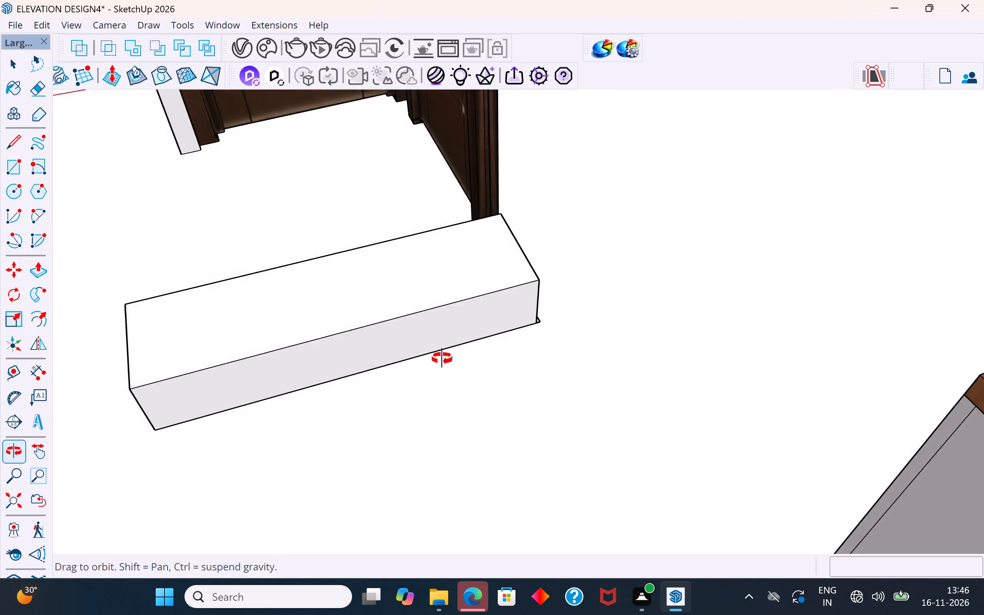
middle_click_drag(442, 359, 326, 402)
scroll(326, 402, "up", 1)
middle_click_drag(537, 345, 389, 349)
scroll(469, 367, "up", 10)
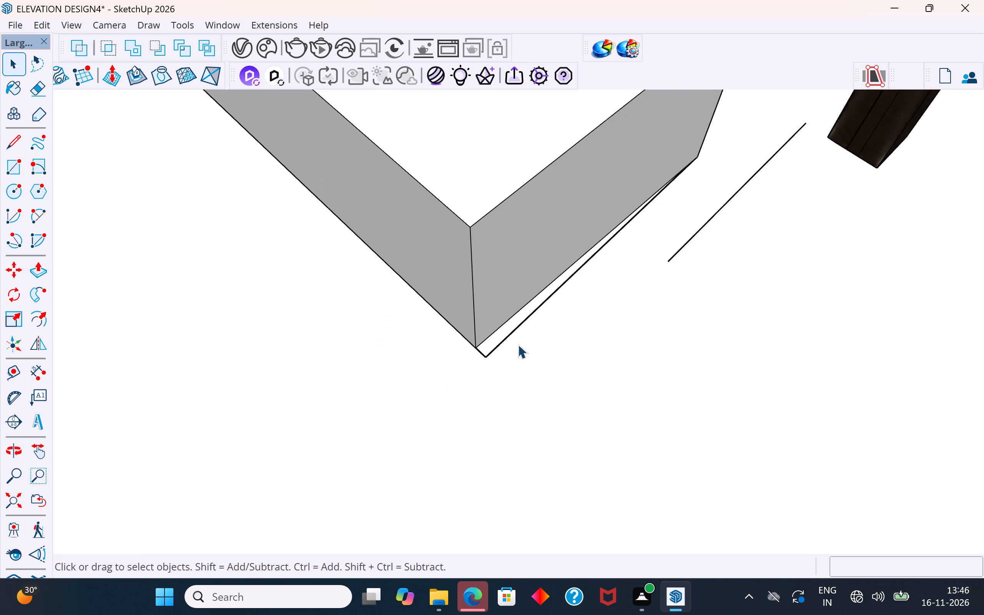
scroll(518, 344, "up", 1)
left_click(503, 329)
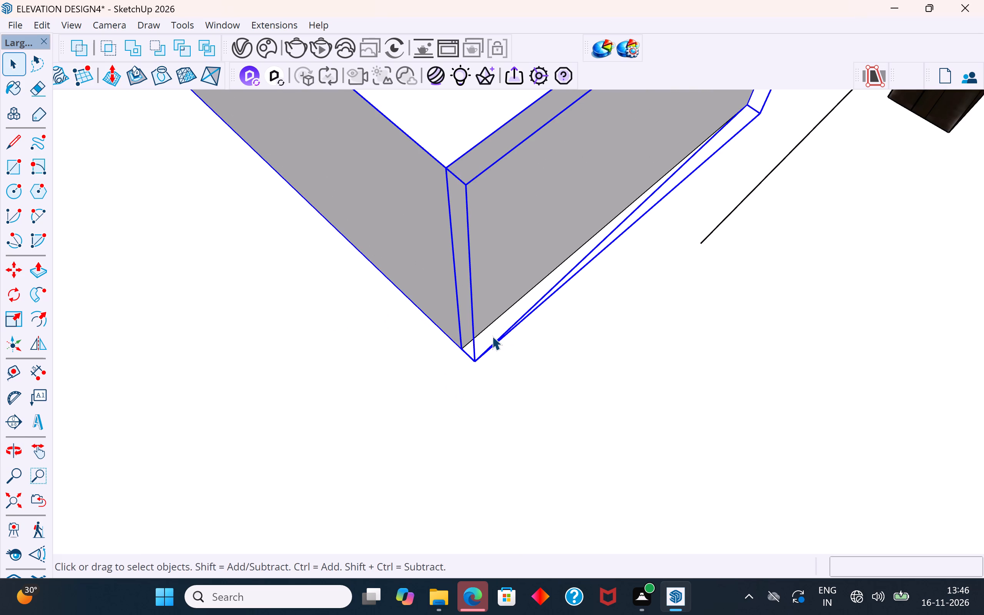
double_click(492, 336)
left_click(497, 330)
double_click(497, 328)
left_click(503, 326)
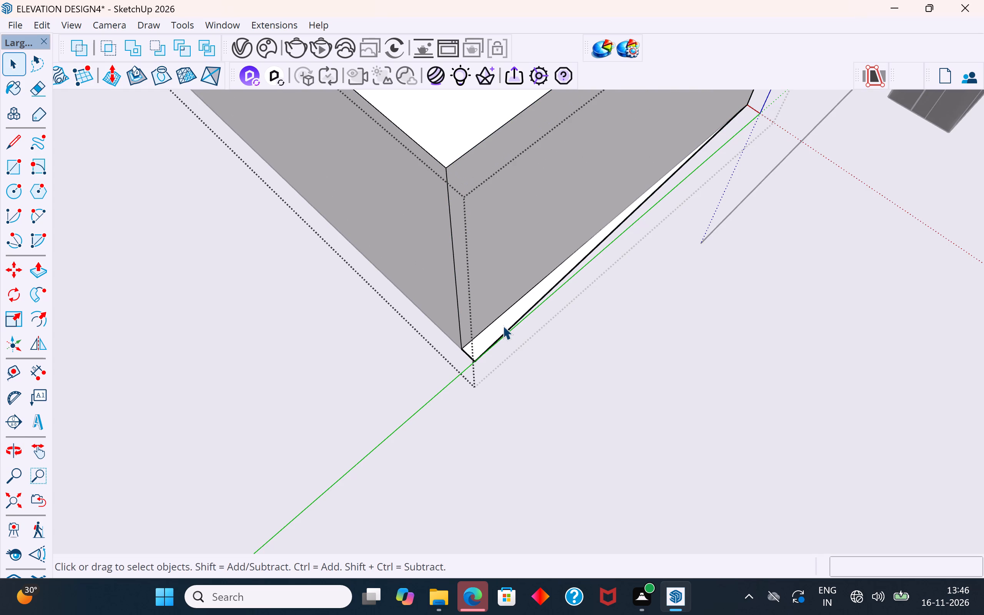
key("Delete")
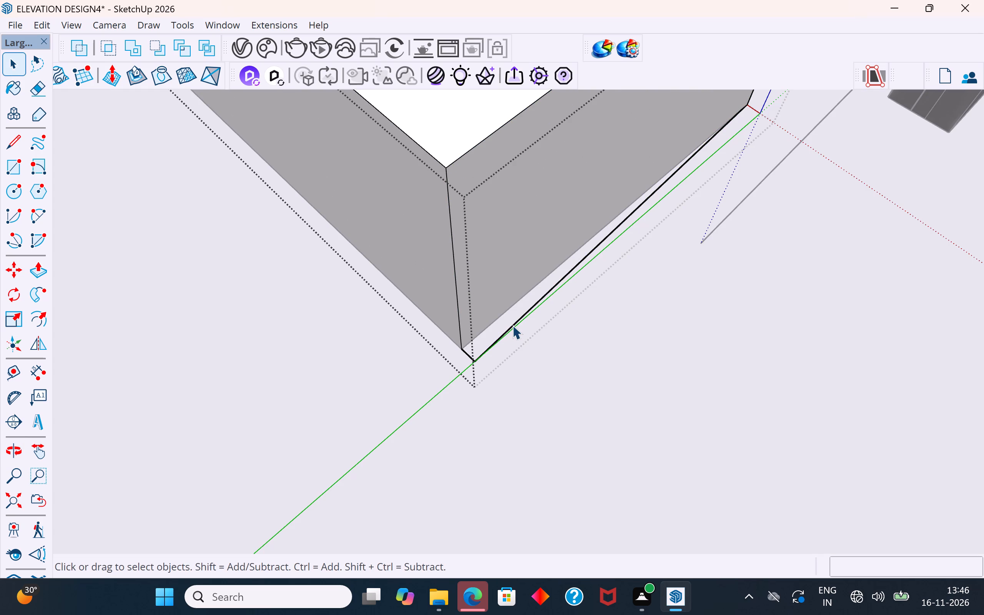
left_click(512, 325)
key("Delete")
Delete the short leftover edge sticking out from the bottom corner of the step's wall-side end.
middle_click_drag(677, 281, 721, 85)
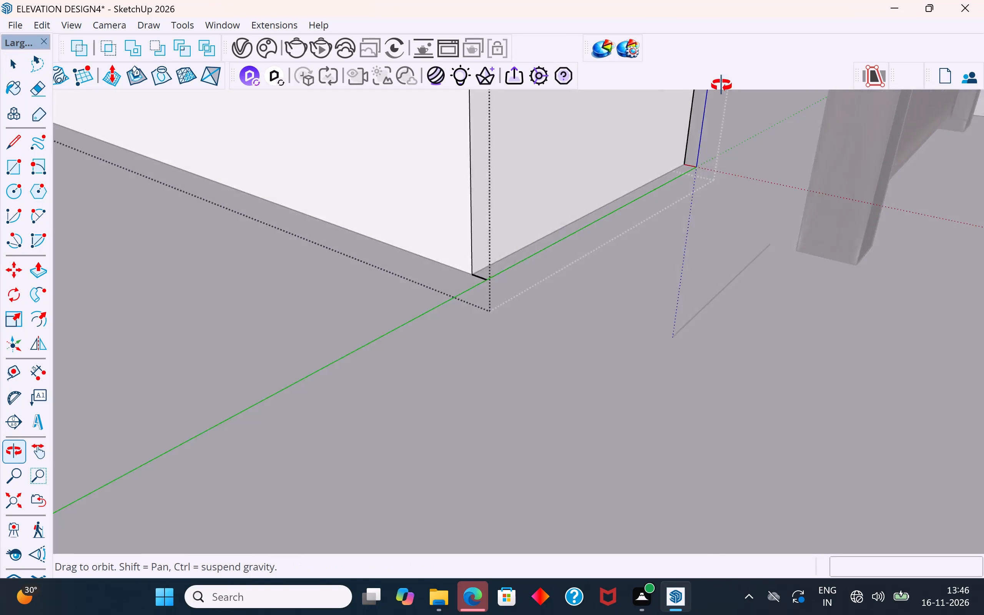
middle_click_drag(721, 85, 755, 36)
middle_click_drag(733, 78, 826, 207)
scroll(859, 557, "down", 4)
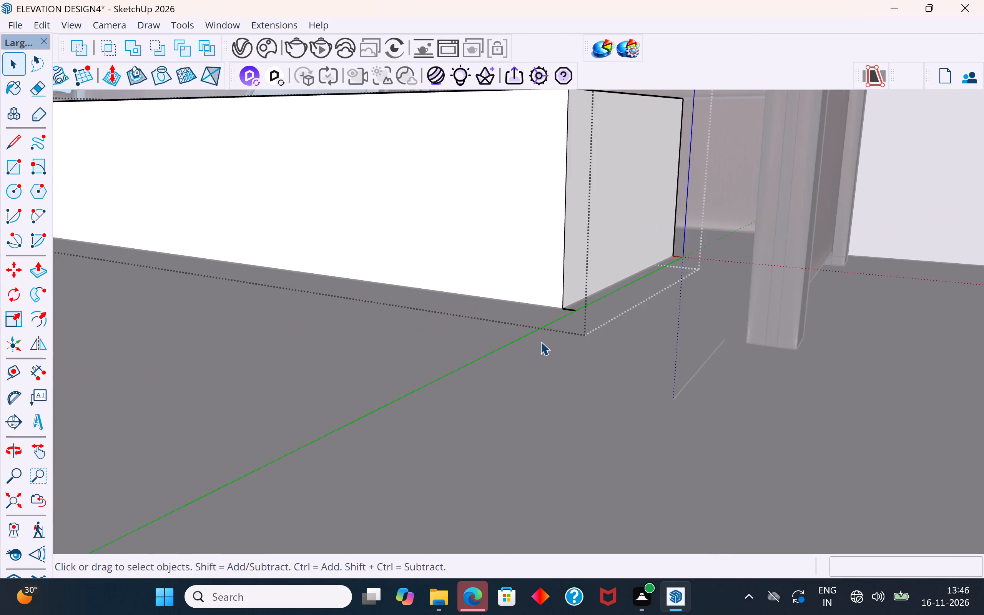
middle_click_drag(545, 347, 615, 447)
scroll(723, 560, "up", 6)
scroll(722, 482, "up", 4)
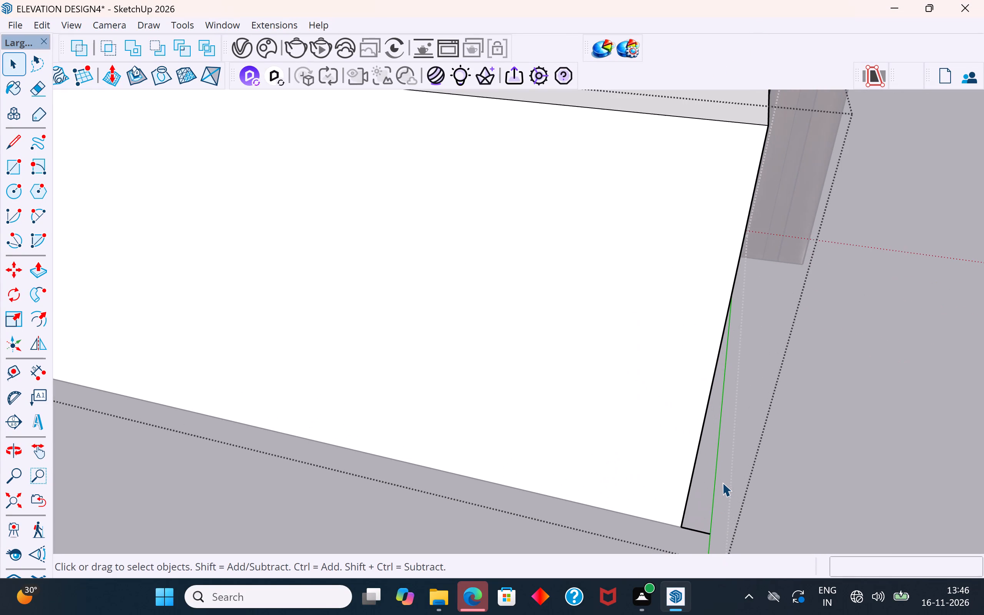
scroll(687, 434, "down", 2)
scroll(681, 503, "up", 4)
left_click(699, 514)
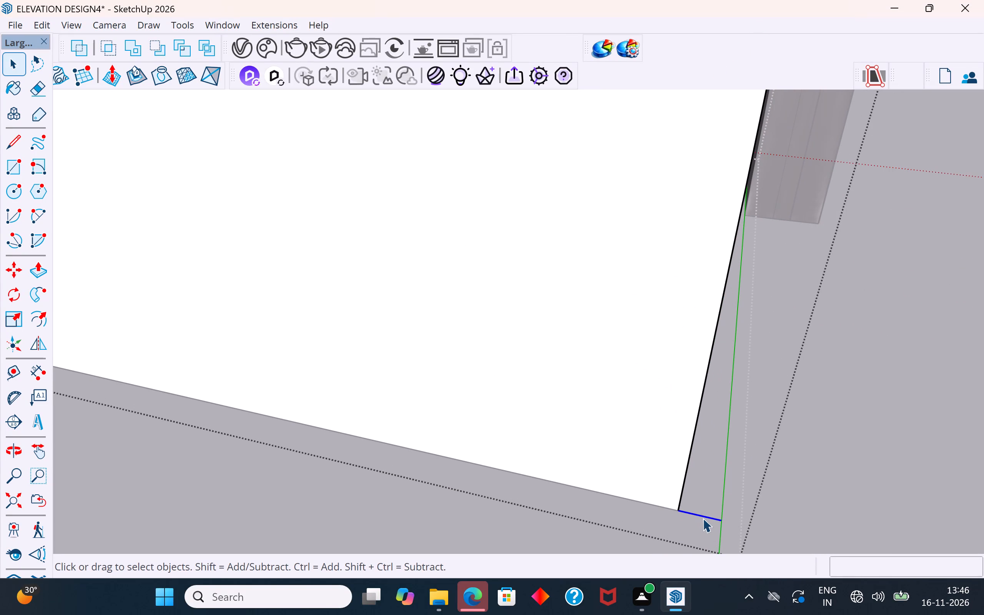
key("Delete")
Leave the step group's editing context and bring the whole house model into view from above.
scroll(603, 470, "down", 20)
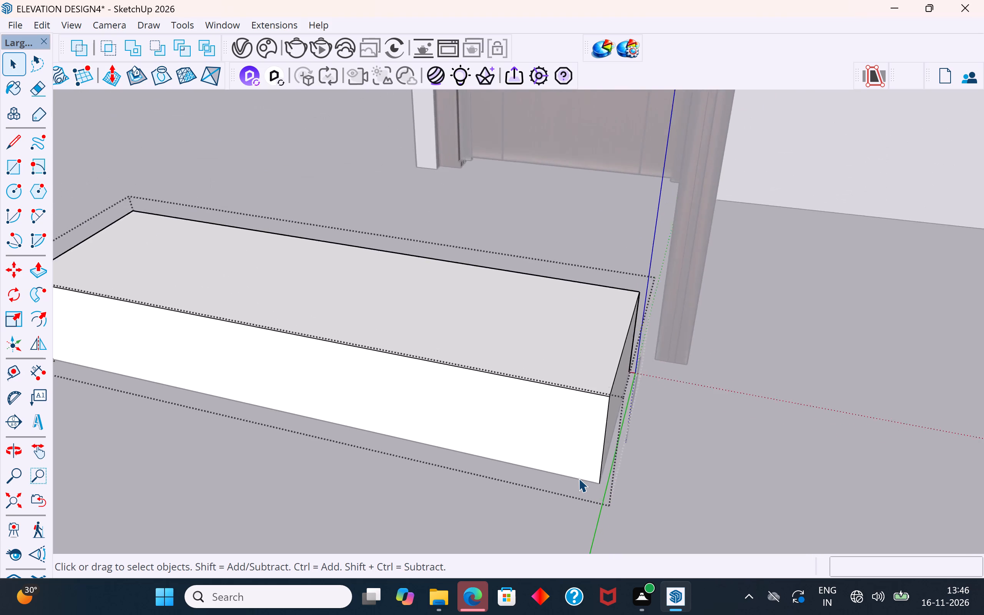
scroll(578, 478, "down", 3)
middle_click_drag(672, 440, 611, 451)
scroll(597, 455, "down", 20)
scroll(597, 455, "down", 2)
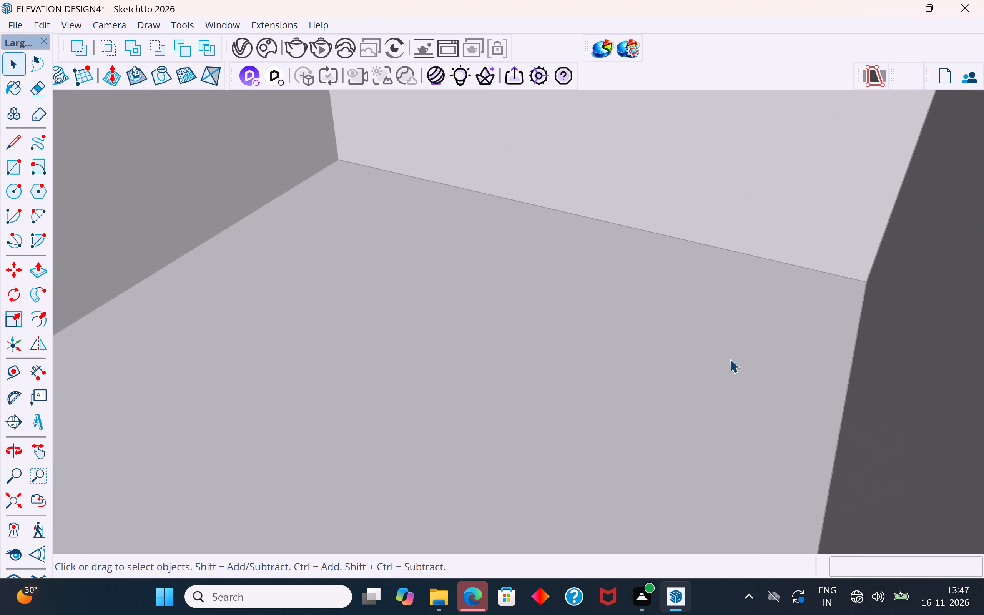
scroll(730, 359, "down", 20)
scroll(730, 359, "down", 2)
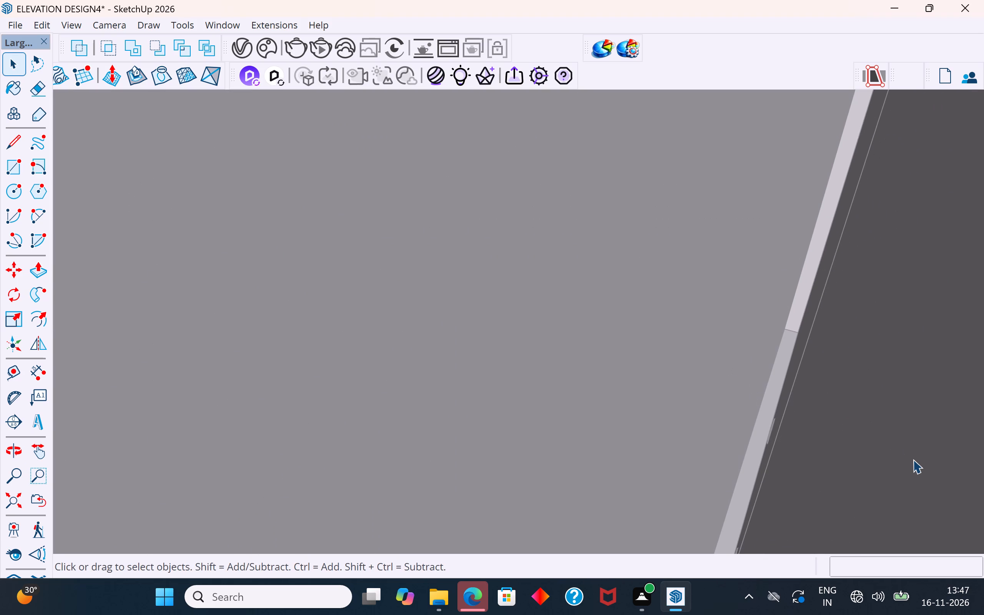
scroll(831, 427, "down", 20)
scroll(831, 427, "down", 6)
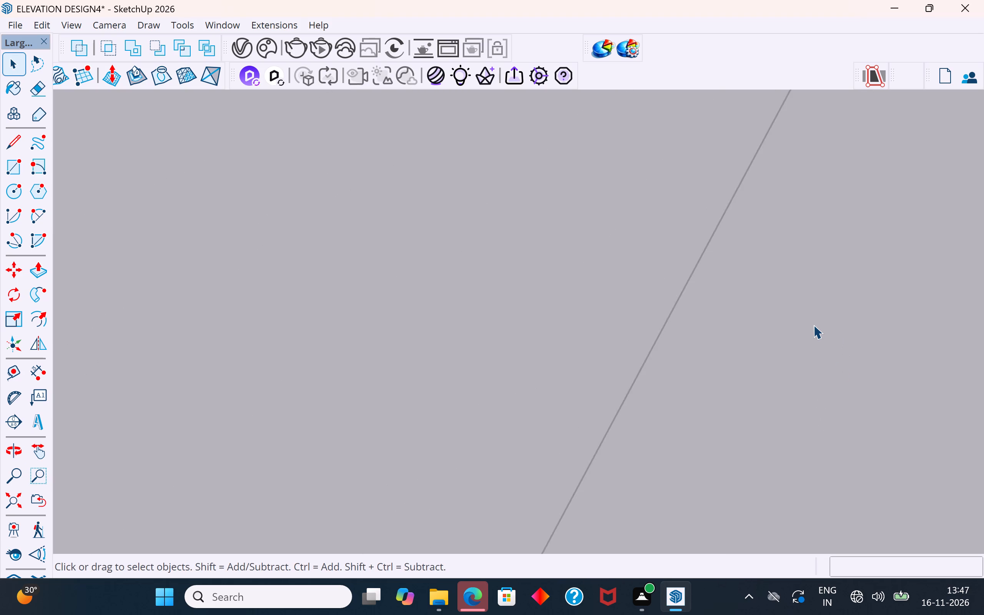
scroll(813, 325, "down", 10)
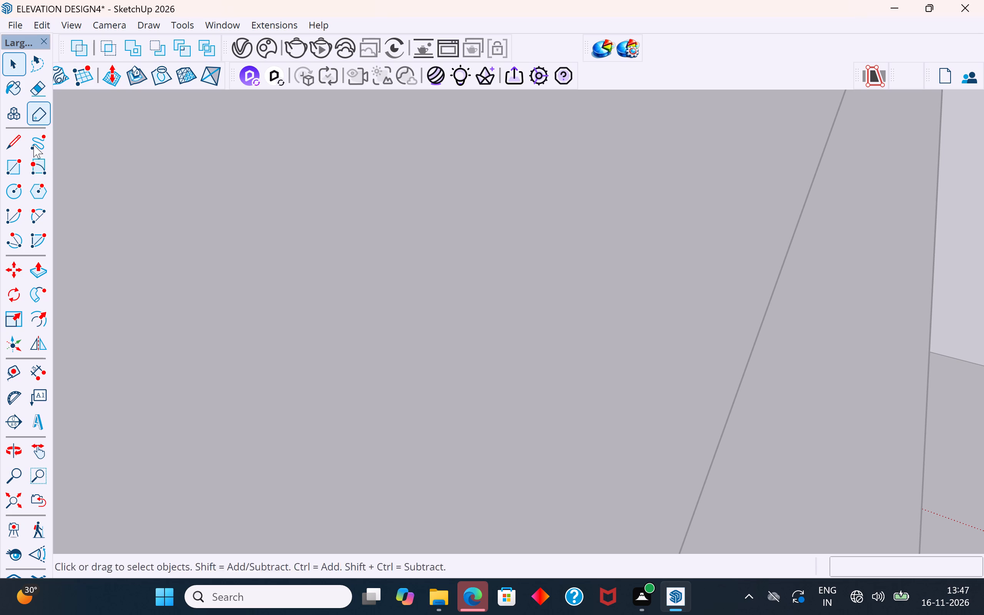
left_click(15, 494)
scroll(532, 352, "down", 2)
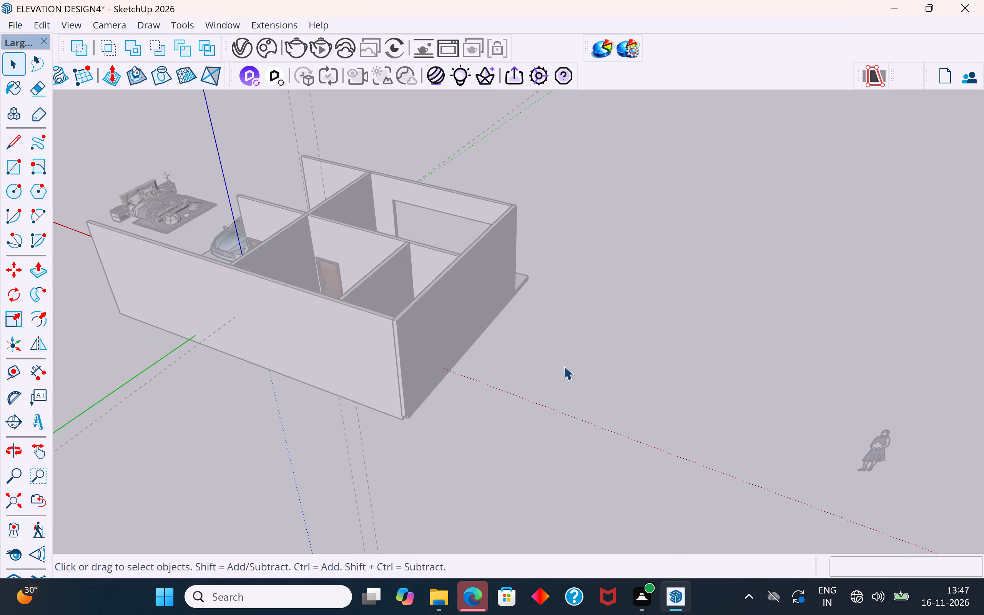
left_click(568, 367)
double_click(589, 357)
middle_click_drag(716, 342, 357, 520)
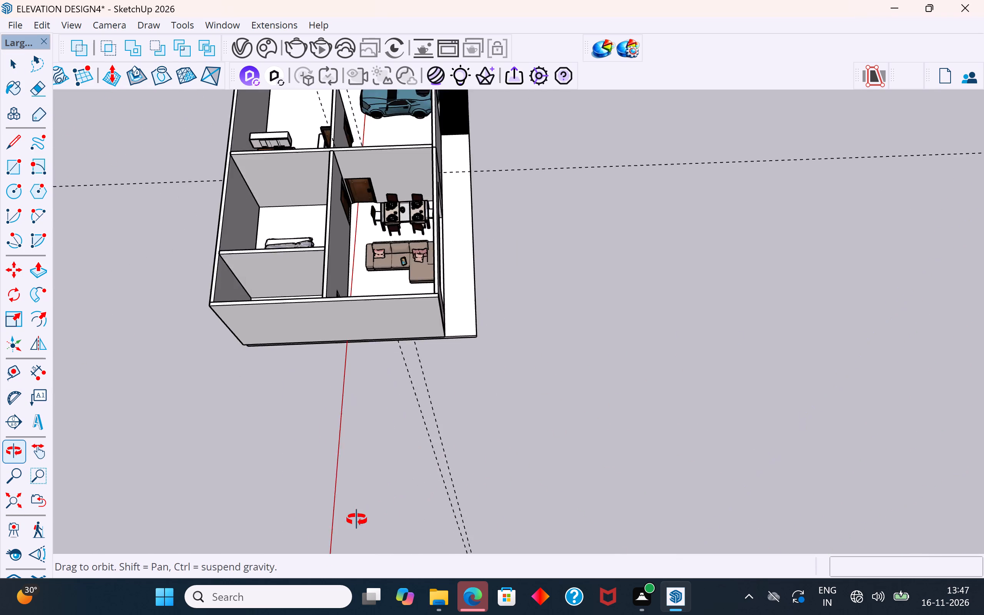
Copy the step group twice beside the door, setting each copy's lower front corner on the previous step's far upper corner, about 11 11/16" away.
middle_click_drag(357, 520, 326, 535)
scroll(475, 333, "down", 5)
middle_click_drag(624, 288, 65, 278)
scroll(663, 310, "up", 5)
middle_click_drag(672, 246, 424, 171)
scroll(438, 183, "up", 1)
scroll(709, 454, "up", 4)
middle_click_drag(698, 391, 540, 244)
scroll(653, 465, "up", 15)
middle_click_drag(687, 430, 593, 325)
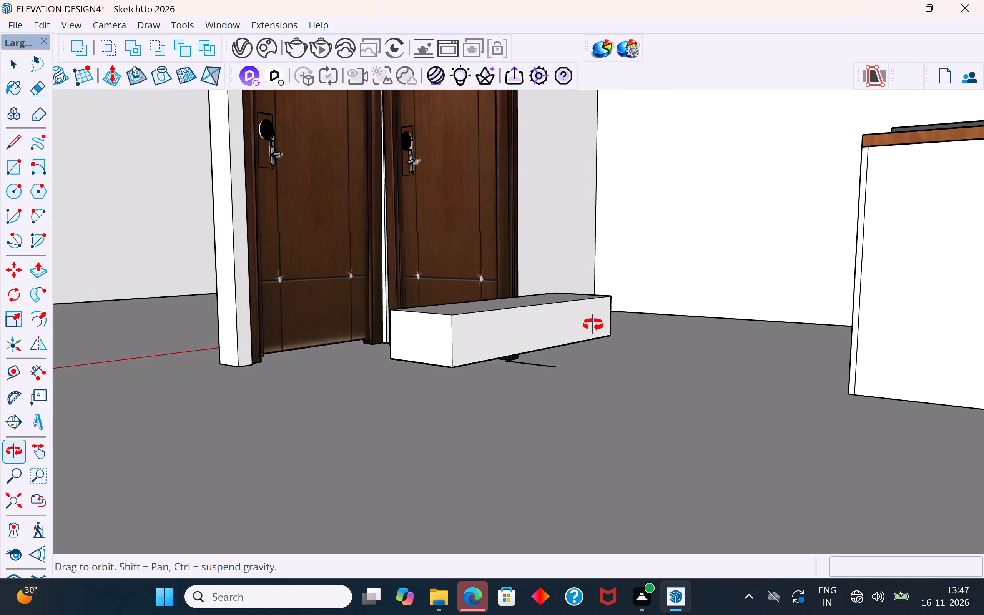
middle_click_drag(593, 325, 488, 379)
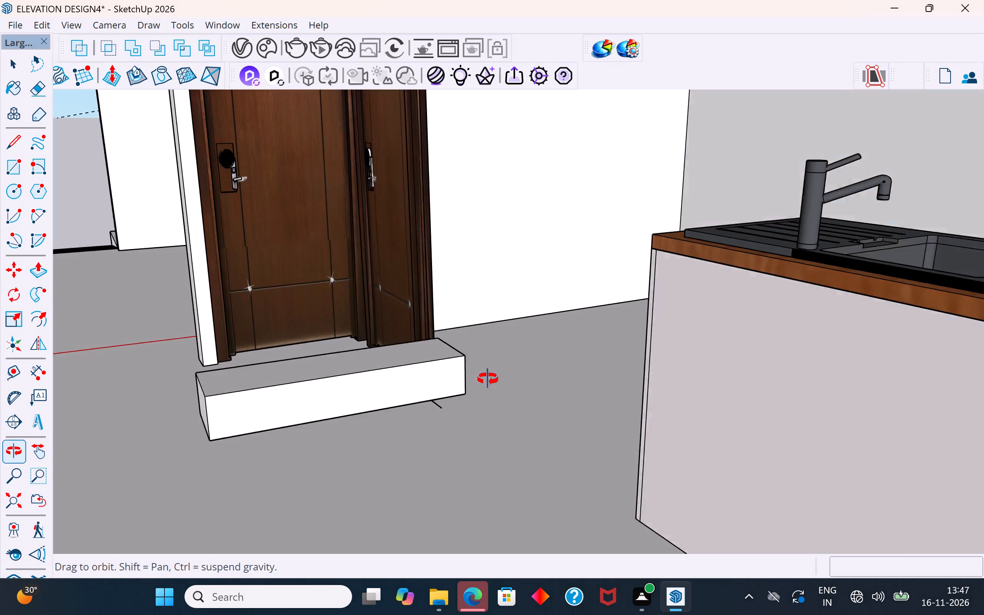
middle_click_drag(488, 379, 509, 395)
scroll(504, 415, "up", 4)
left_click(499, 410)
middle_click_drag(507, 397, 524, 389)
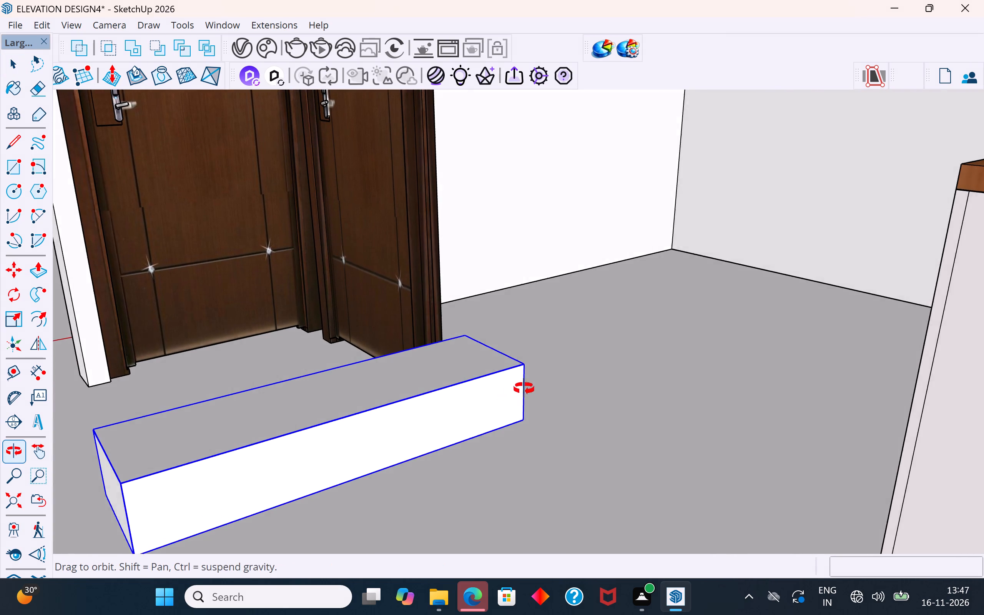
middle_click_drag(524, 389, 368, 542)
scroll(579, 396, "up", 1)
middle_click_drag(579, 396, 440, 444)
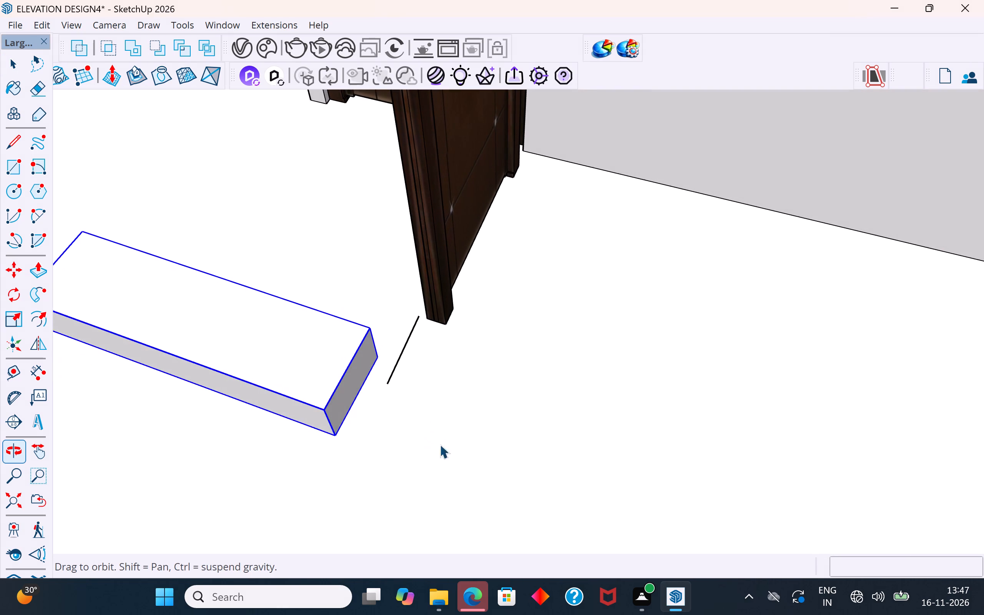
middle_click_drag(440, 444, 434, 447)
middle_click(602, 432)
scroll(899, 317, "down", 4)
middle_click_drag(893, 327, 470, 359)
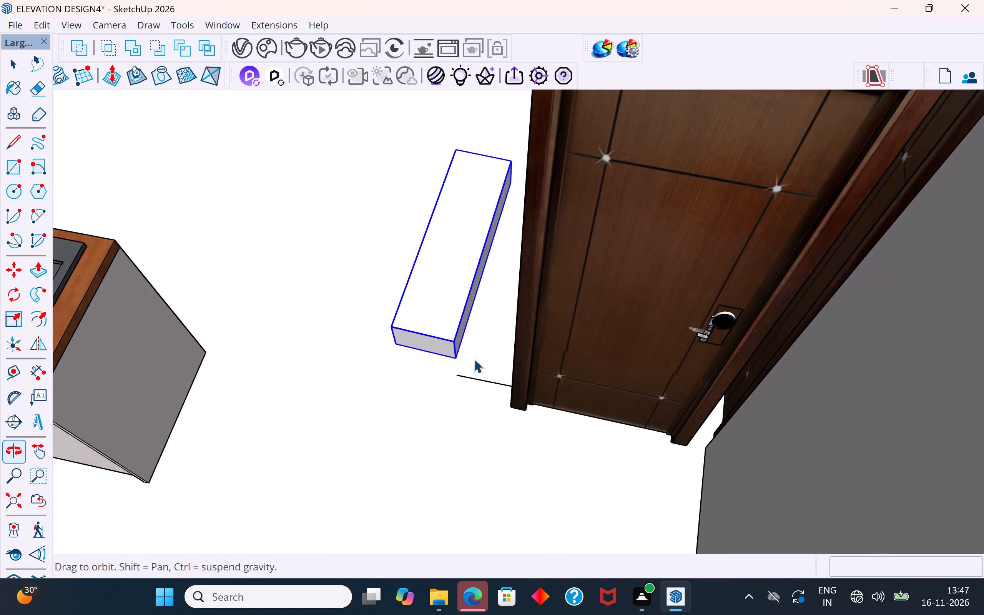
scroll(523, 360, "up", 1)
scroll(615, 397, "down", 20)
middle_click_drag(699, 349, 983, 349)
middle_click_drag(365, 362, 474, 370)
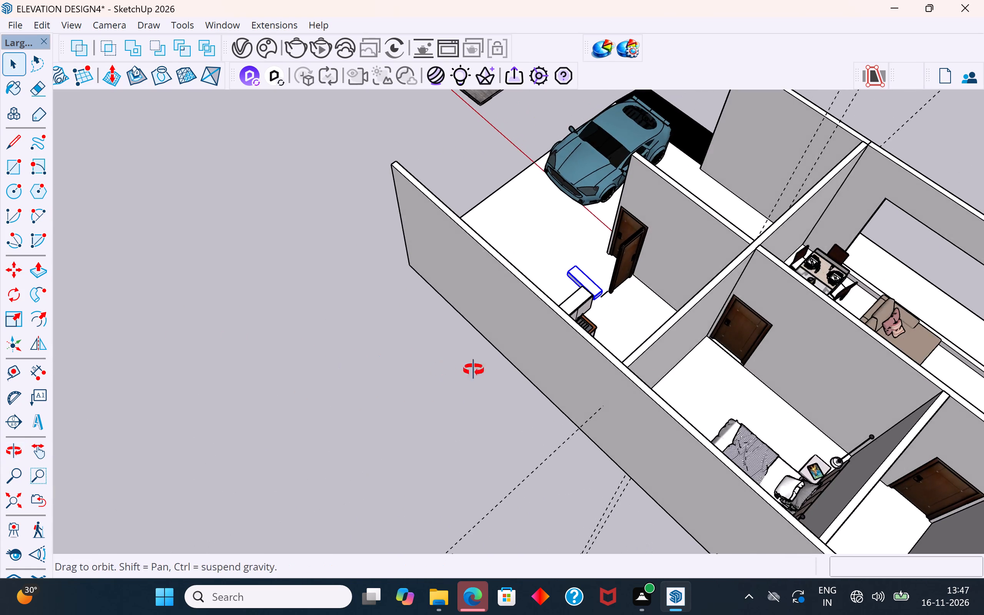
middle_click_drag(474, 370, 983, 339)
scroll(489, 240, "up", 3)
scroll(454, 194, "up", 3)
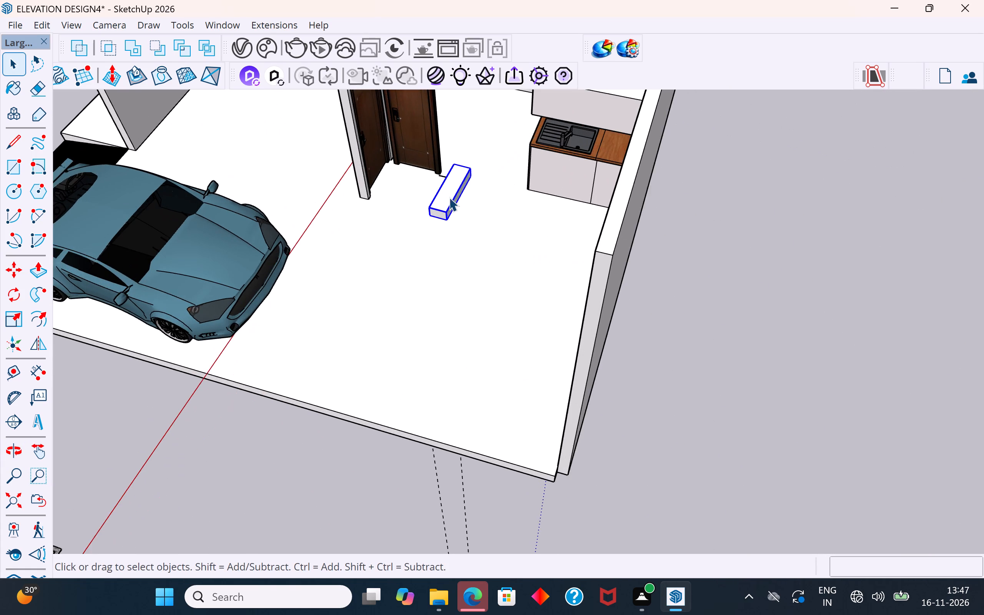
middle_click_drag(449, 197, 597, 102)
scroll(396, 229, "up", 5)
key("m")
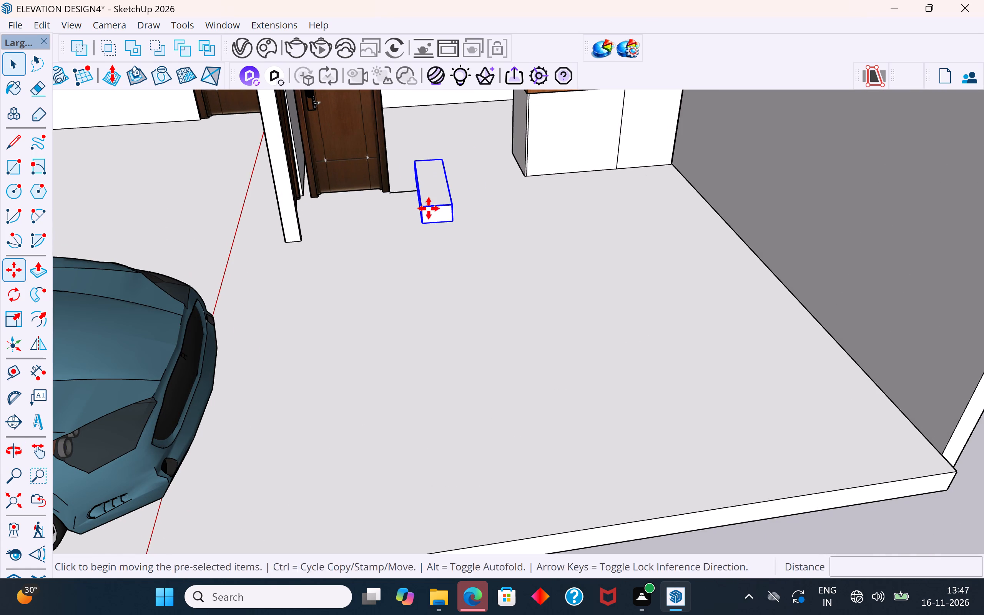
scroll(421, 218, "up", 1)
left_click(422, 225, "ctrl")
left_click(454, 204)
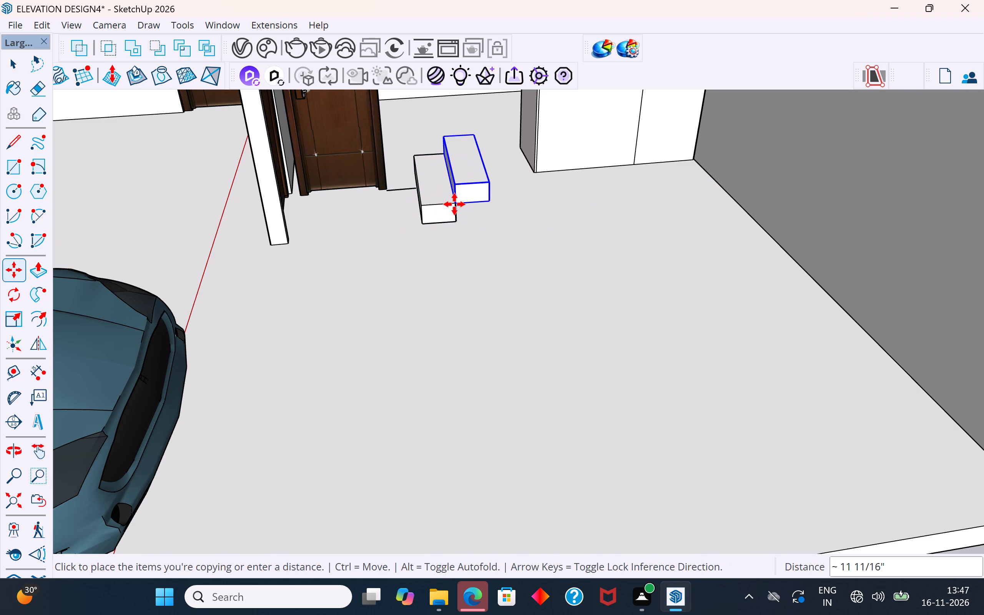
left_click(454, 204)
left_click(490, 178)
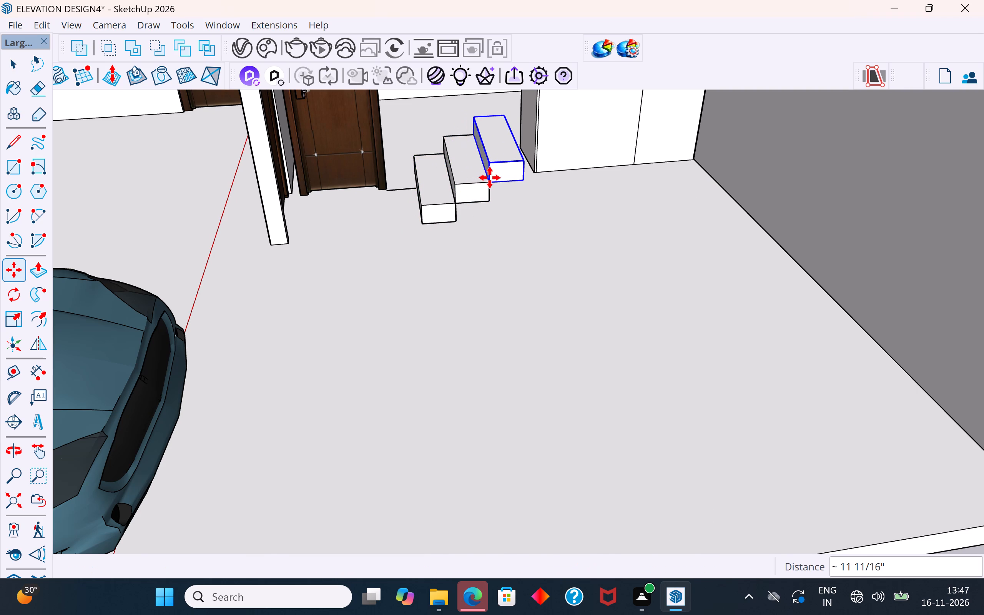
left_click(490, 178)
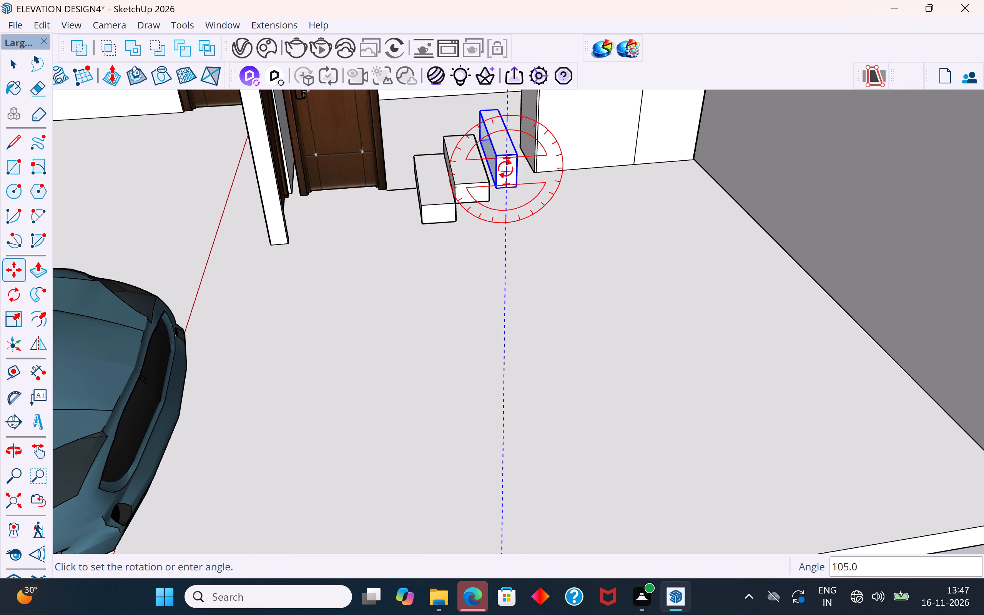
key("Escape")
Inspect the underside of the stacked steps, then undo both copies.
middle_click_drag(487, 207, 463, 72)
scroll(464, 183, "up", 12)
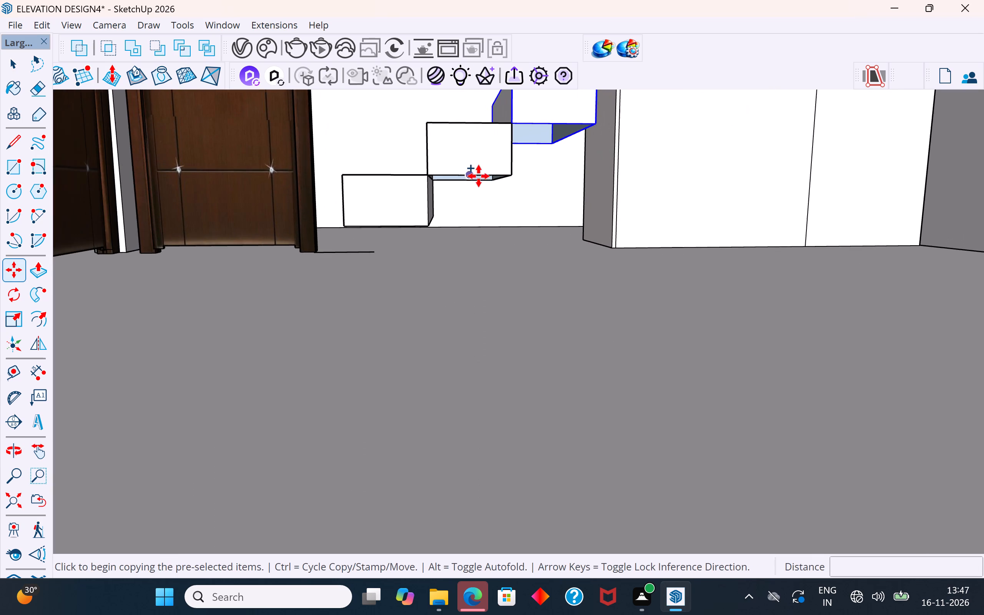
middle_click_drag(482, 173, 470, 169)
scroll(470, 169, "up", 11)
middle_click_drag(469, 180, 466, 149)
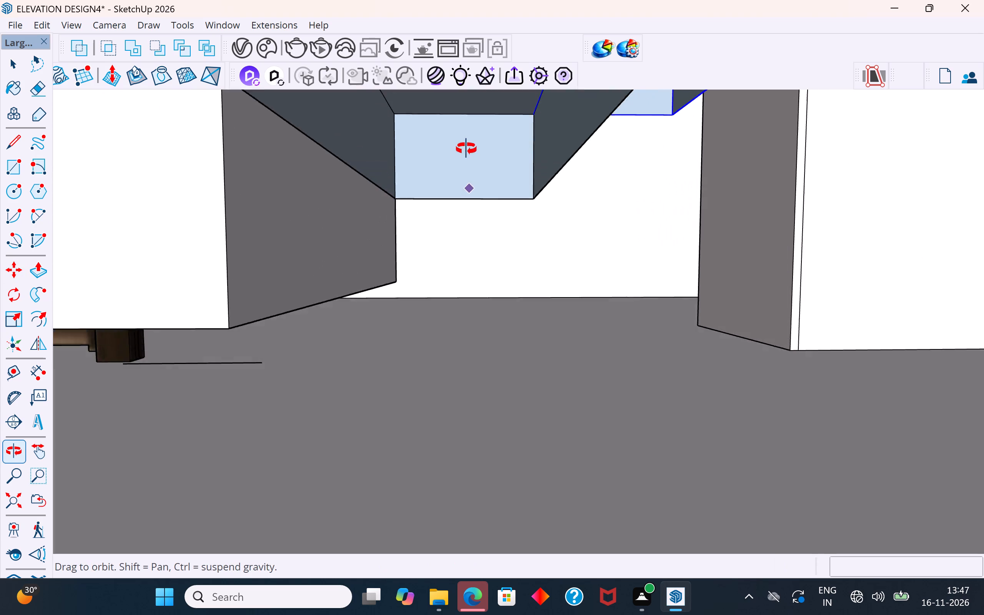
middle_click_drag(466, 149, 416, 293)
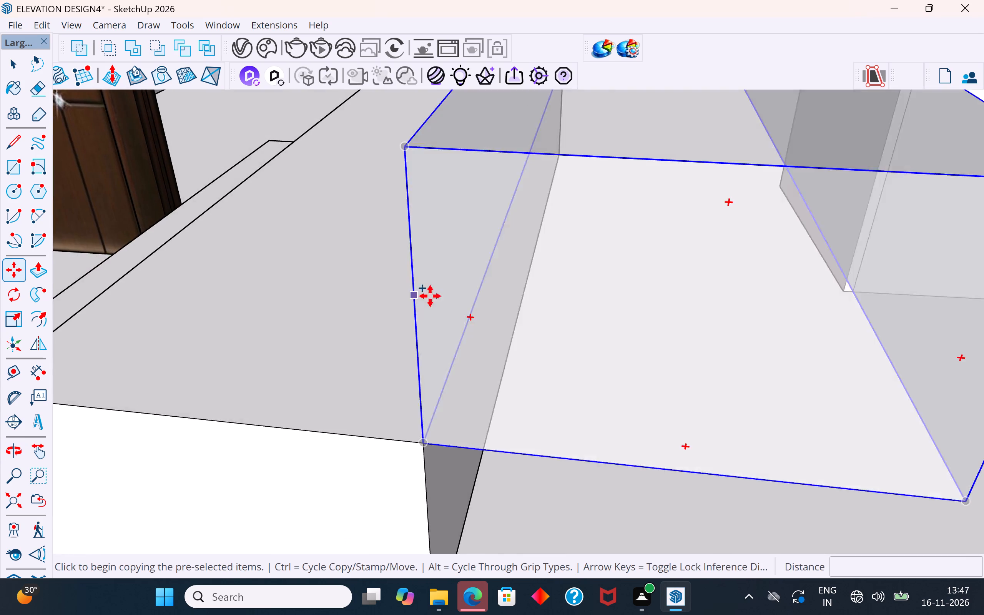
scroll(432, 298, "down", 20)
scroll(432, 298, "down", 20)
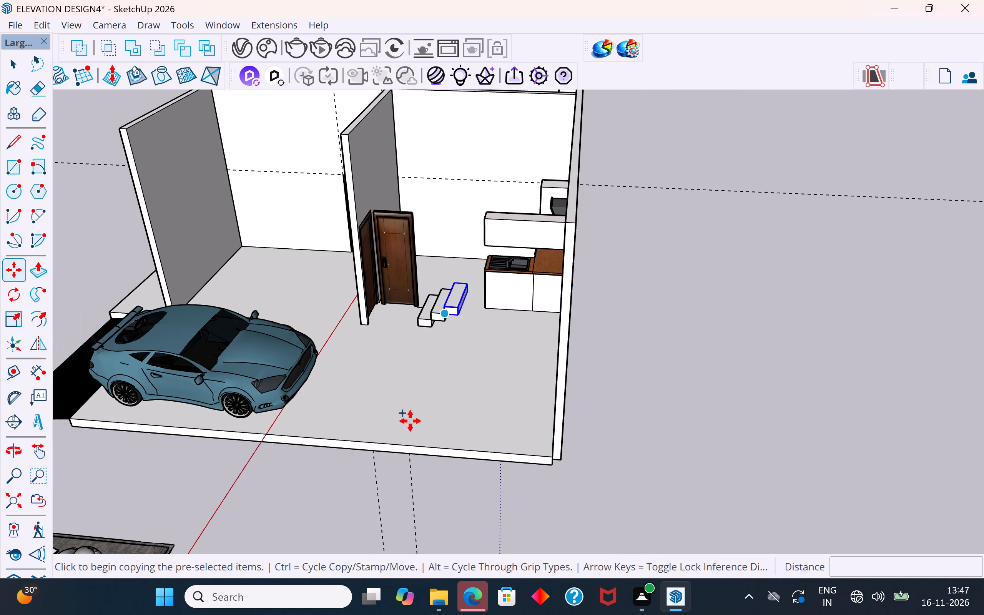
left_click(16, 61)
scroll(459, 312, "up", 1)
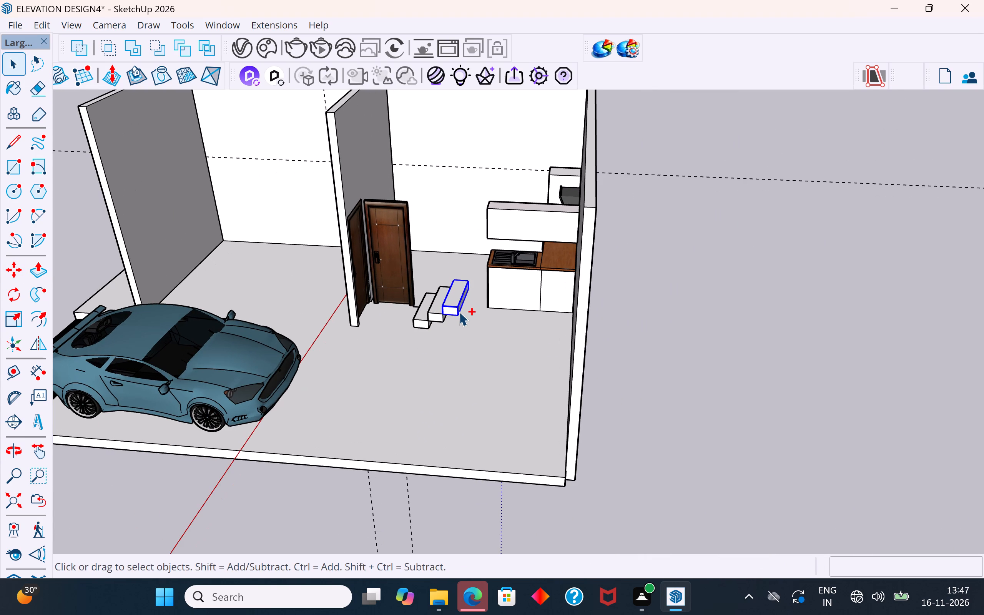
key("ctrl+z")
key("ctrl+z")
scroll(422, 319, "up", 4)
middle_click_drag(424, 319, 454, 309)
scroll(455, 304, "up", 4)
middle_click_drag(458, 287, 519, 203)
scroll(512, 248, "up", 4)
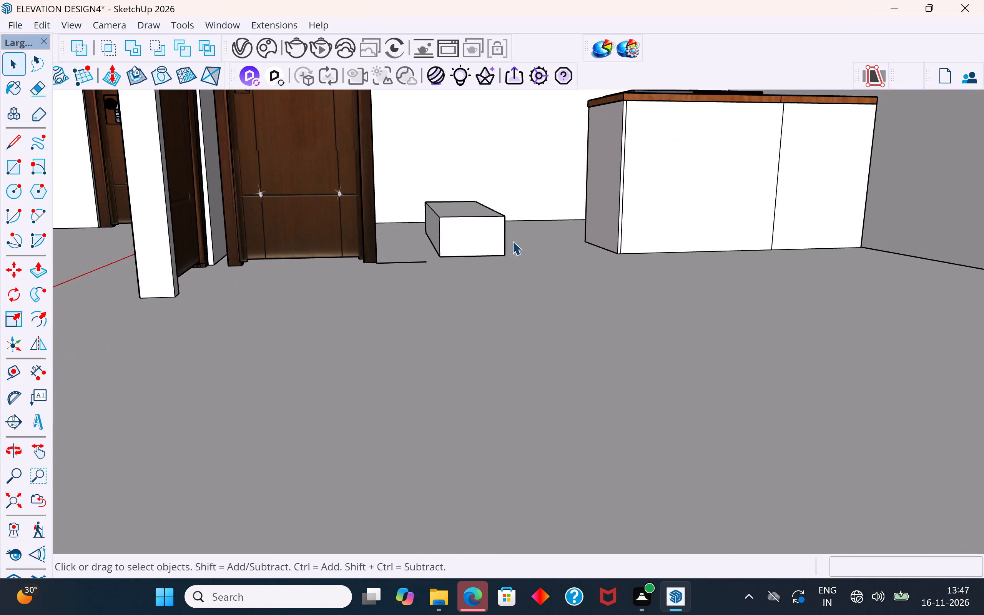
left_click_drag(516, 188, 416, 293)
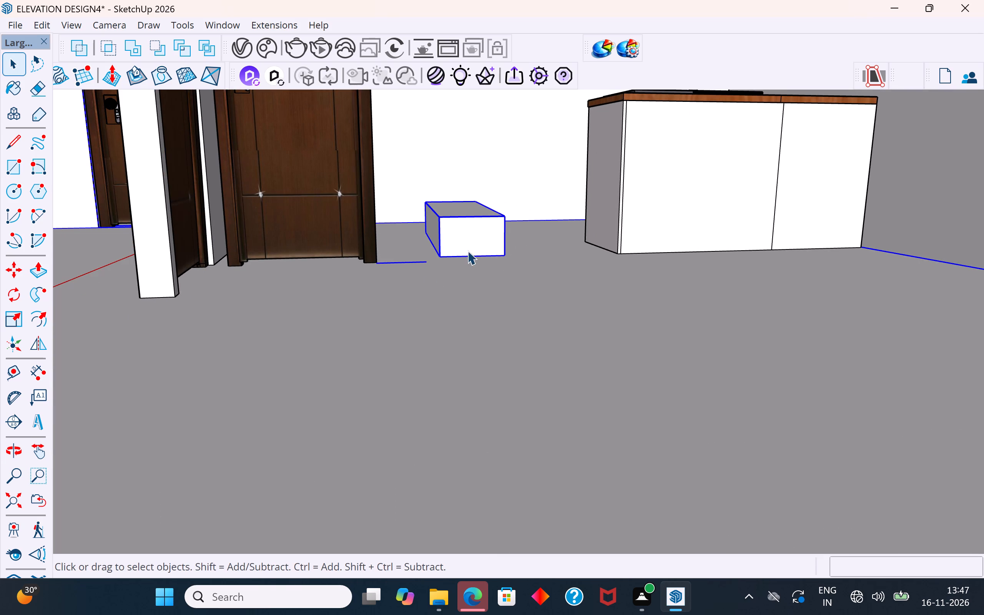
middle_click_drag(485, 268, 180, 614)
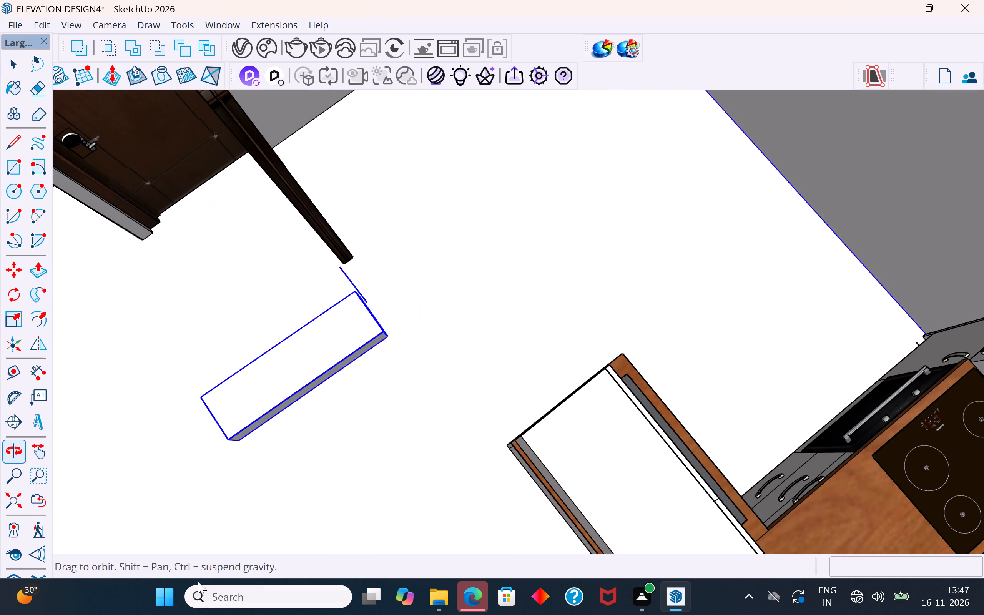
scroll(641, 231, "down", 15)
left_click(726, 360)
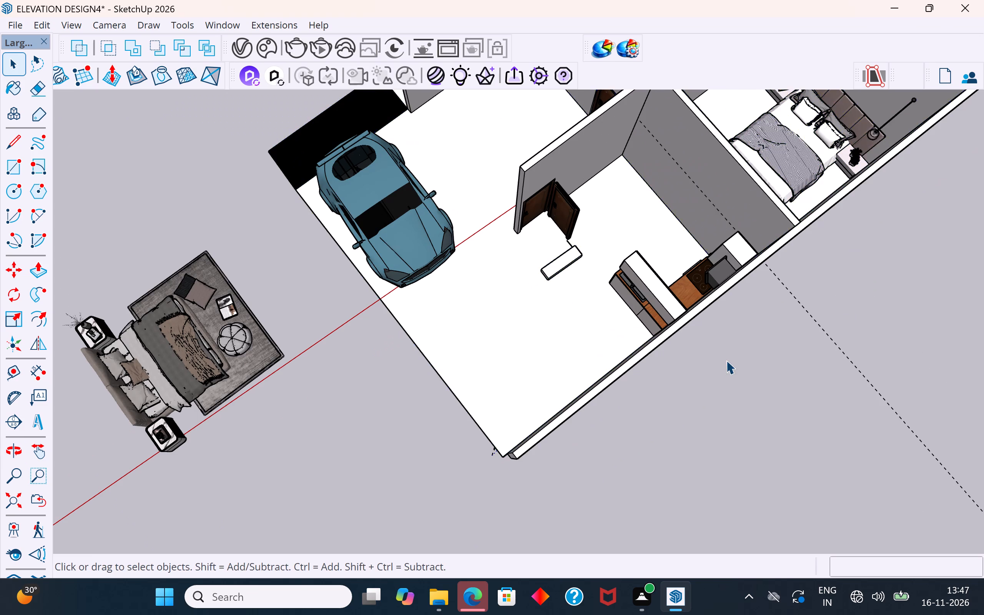
Select the step's loose bottom face with its edges, add the rest of the step, and combine everything into one group.
middle_click_drag(588, 262, 380, 269)
scroll(607, 320, "up", 4)
left_click(580, 328)
scroll(580, 328, "up", 6)
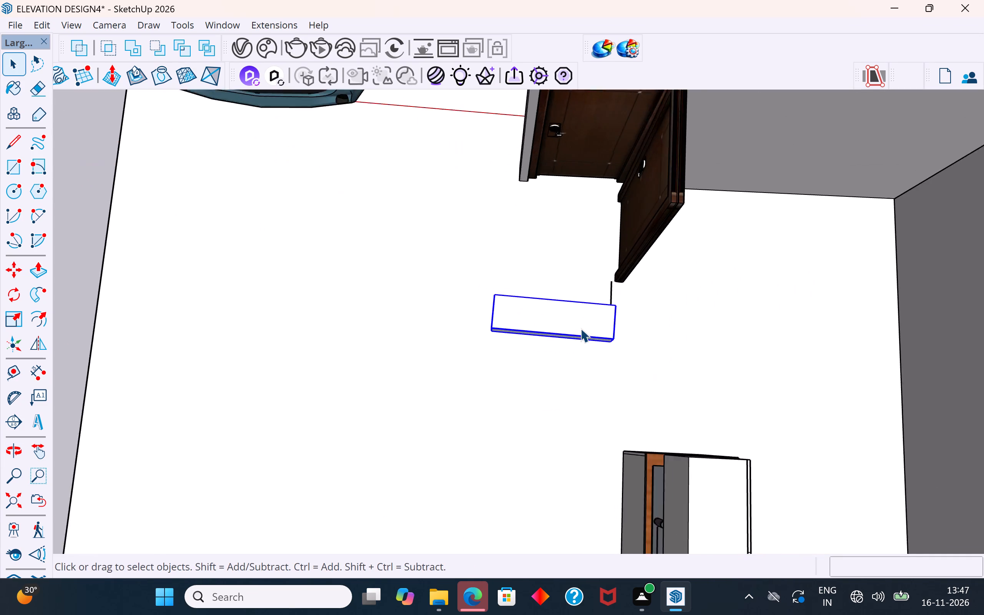
scroll(580, 328, "up", 15)
middle_click_drag(579, 287, 446, 145)
middle_click_drag(539, 246, 494, 166)
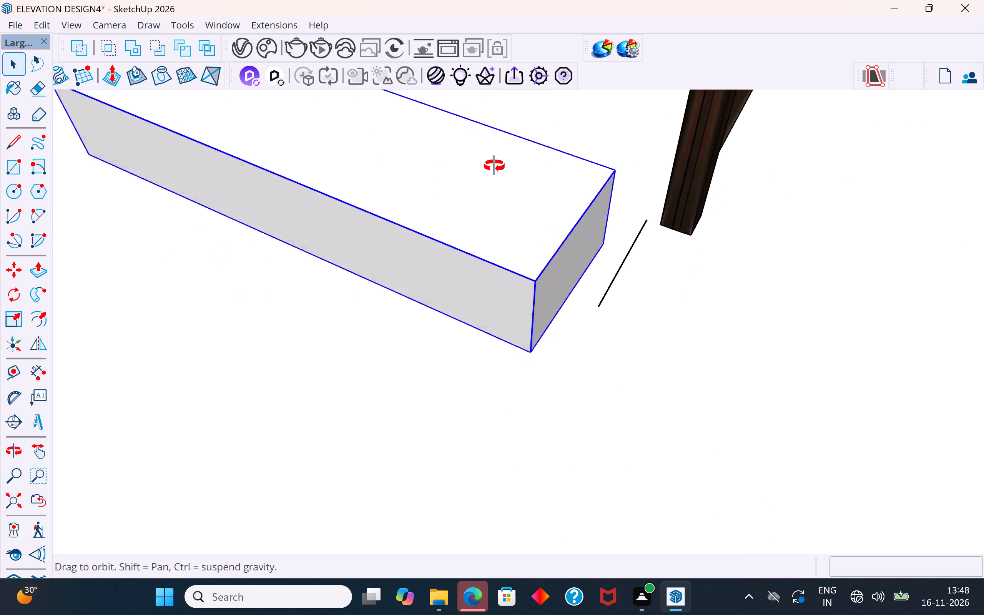
middle_click_drag(494, 166, 486, 76)
middle_click_drag(476, 307, 411, 325)
scroll(440, 322, "up", 1)
middle_click_drag(445, 312, 420, 231)
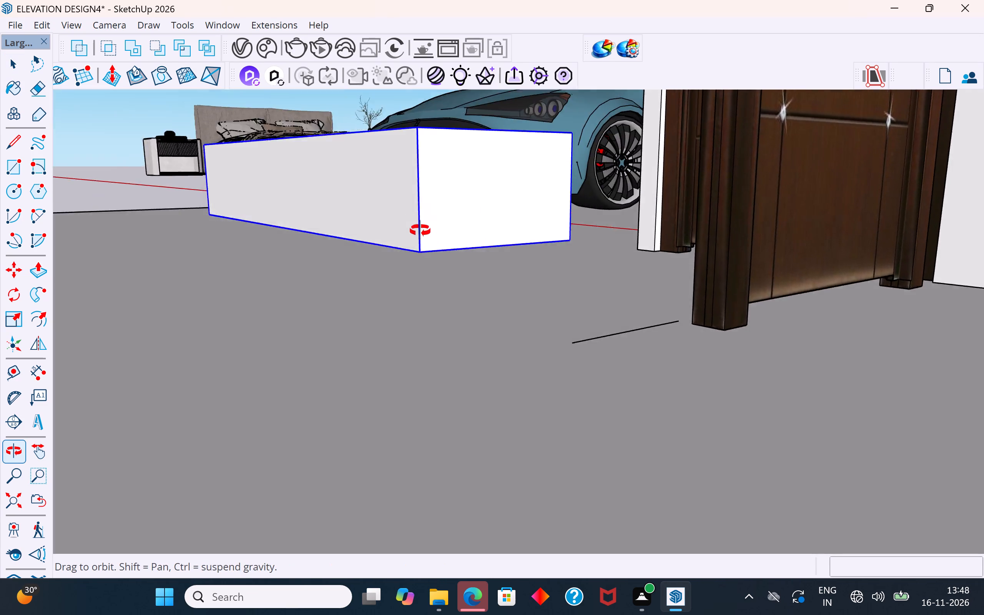
middle_click_drag(420, 231, 385, 240)
scroll(397, 233, "up", 8)
middle_click_drag(434, 262, 427, 213)
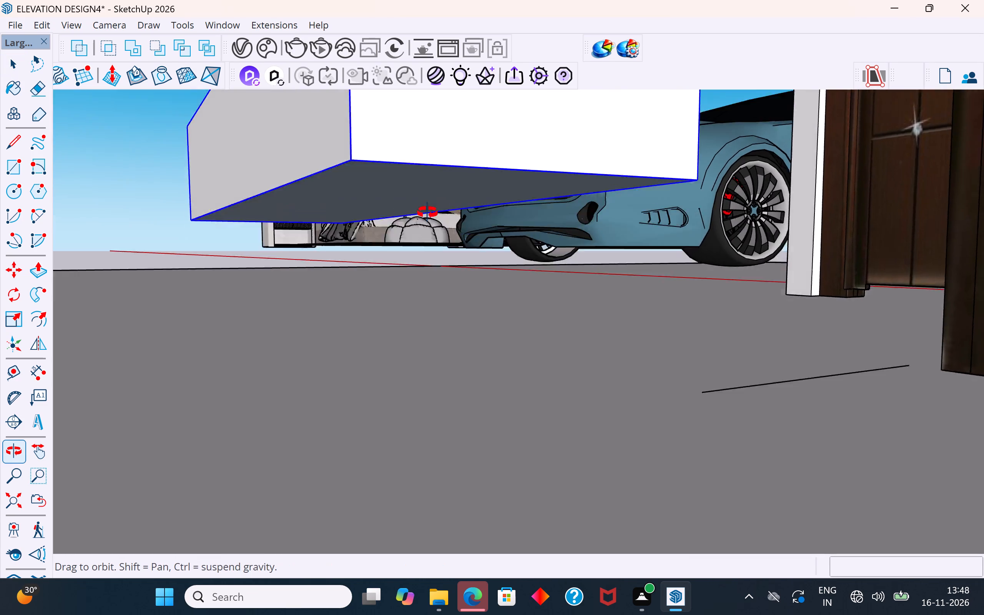
middle_click_drag(427, 213, 419, 241)
scroll(420, 211, "up", 1)
left_click(416, 192)
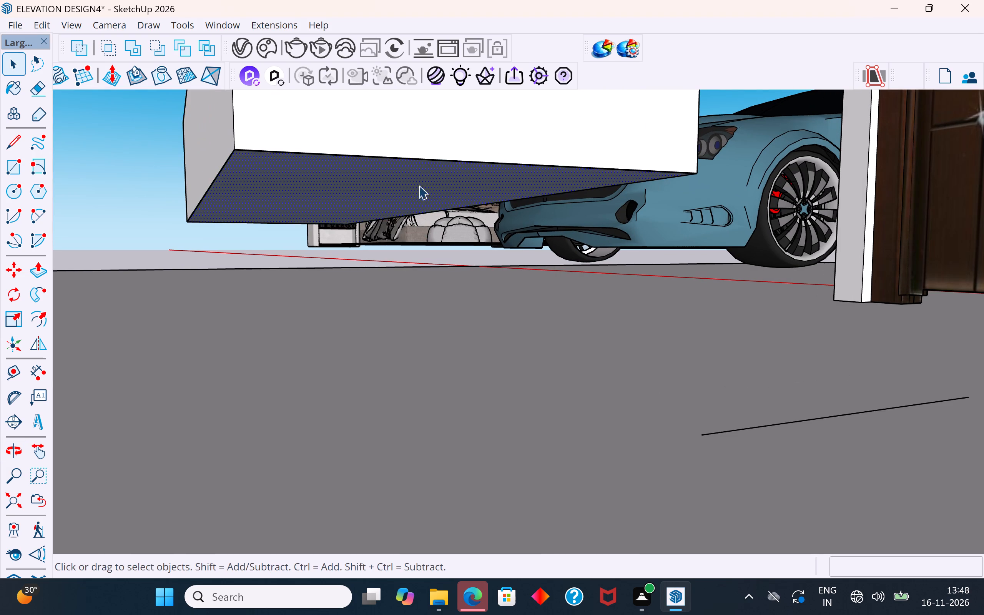
triple_click(422, 175)
left_click(422, 175)
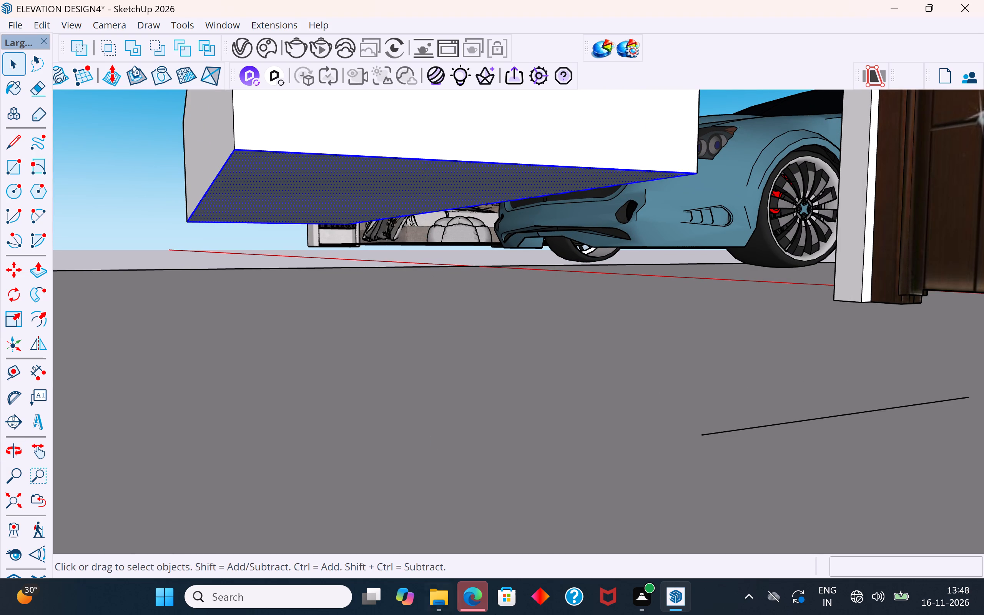
scroll(382, 425, "down", 4)
middle_click_drag(380, 418, 332, 433)
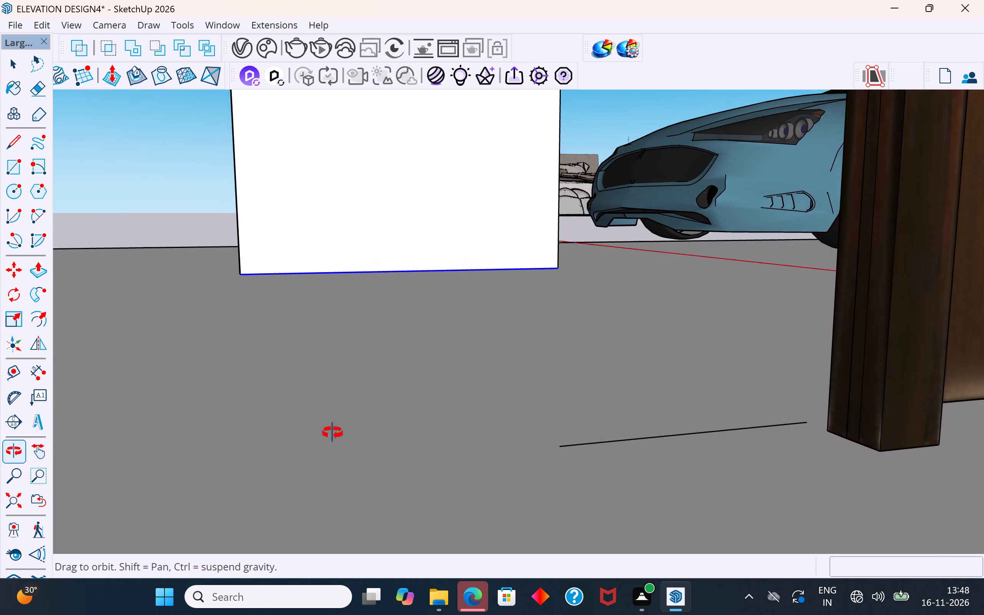
middle_click_drag(332, 433, 332, 433)
scroll(332, 433, "up", 1)
scroll(332, 433, "down", 4)
middle_click_drag(470, 248, 413, 246)
left_click_drag(530, 145, 325, 238, "shift")
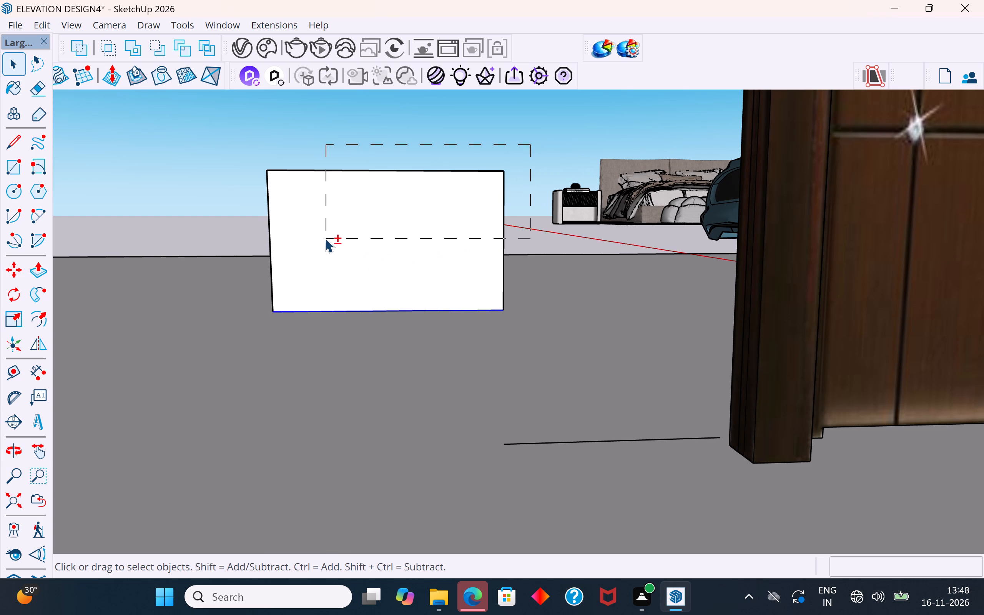
left_click_drag(325, 238, 324, 238, "shift")
scroll(559, 288, "down", 4)
middle_click_drag(510, 289, 516, 357)
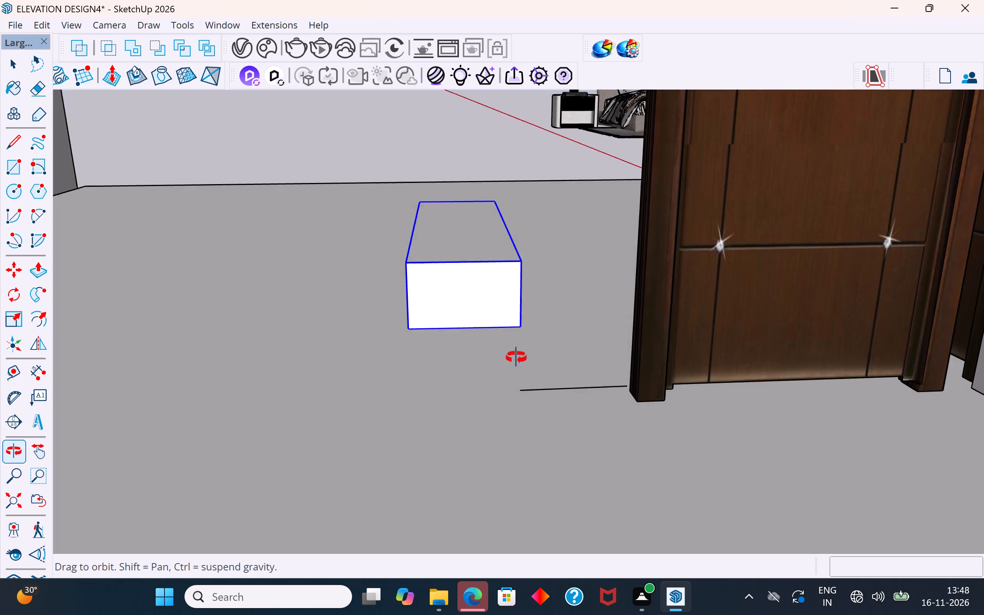
middle_click_drag(516, 357, 626, 305)
scroll(523, 306, "up", 4)
middle_click_drag(524, 277, 463, 236)
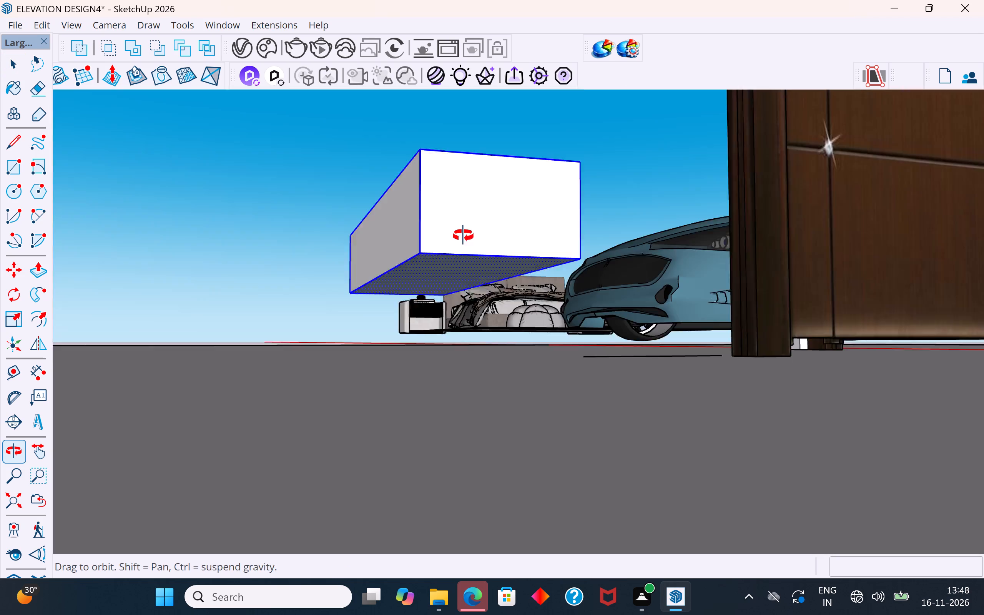
middle_click_drag(463, 236, 456, 251)
scroll(495, 249, "up", 3)
middle_click_drag(612, 286, 582, 280)
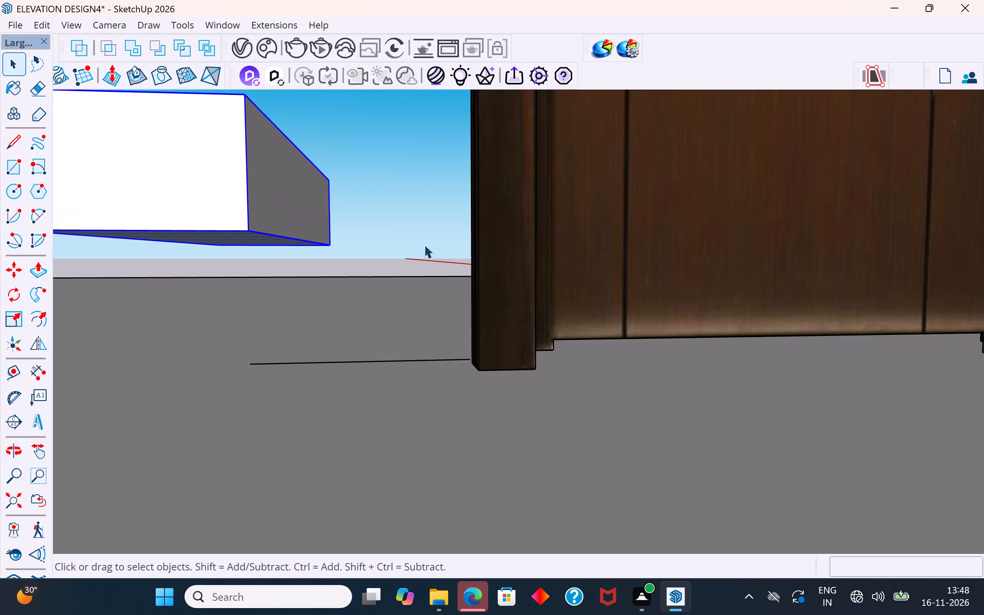
right_click(261, 203)
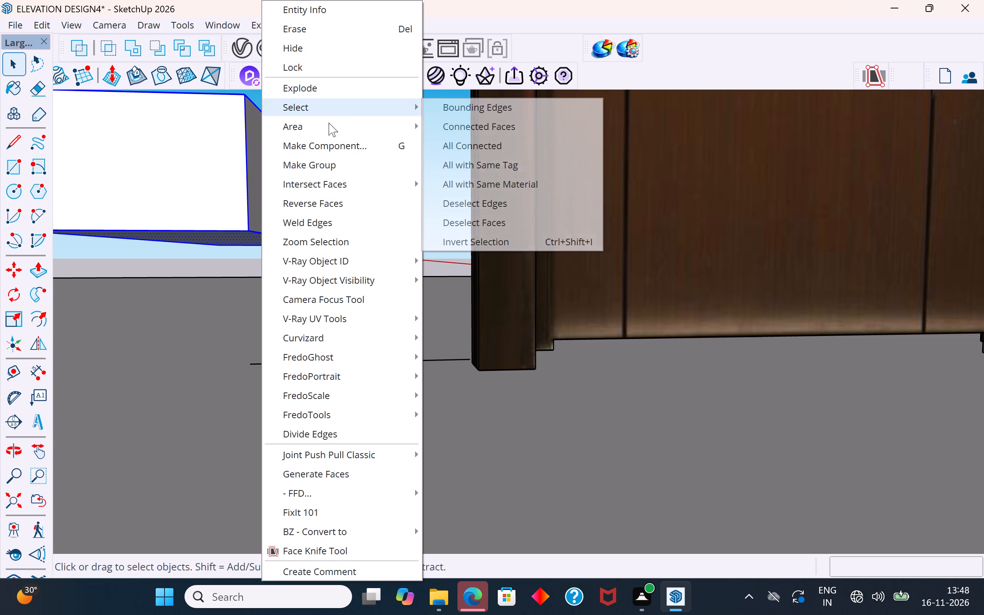
left_click(330, 168)
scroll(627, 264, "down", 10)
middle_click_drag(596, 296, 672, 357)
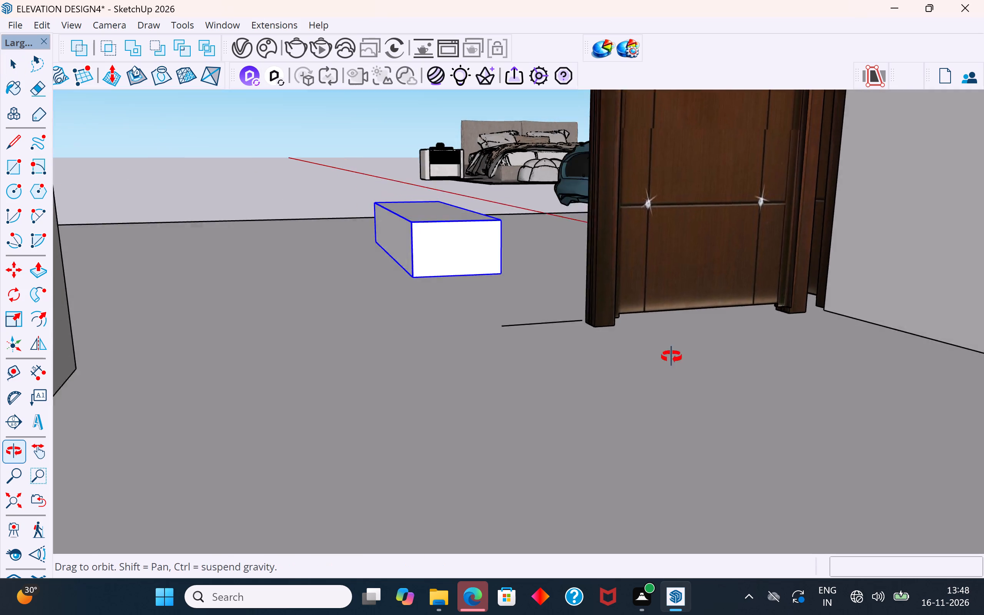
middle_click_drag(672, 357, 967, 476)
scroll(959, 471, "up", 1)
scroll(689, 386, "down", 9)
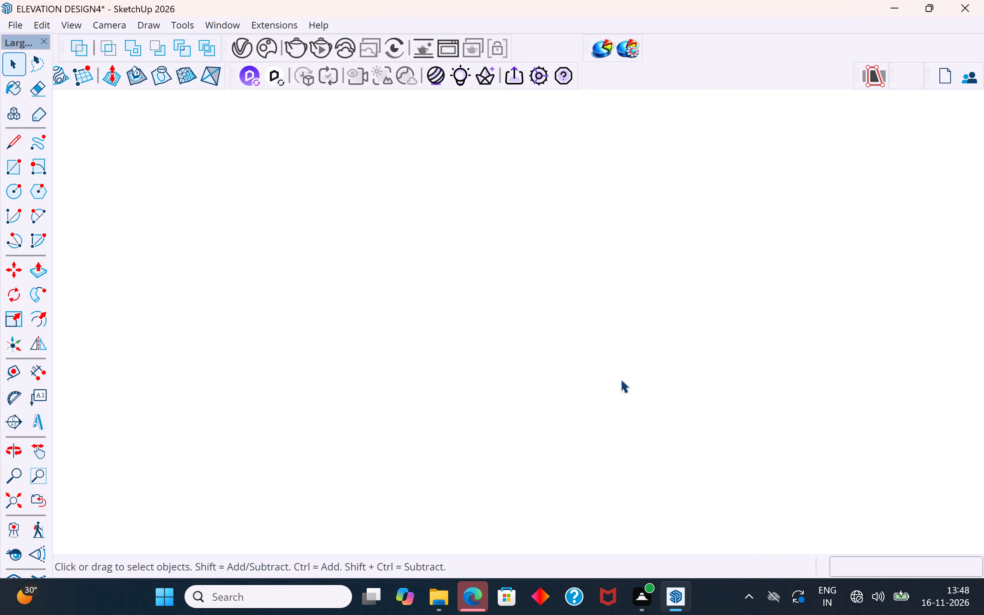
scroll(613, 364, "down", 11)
Copy the step group beside the door, setting the copy's lower front corner on the first step's far upper corner.
scroll(612, 362, "down", 2)
scroll(687, 435, "down", 5)
left_click(12, 508)
scroll(633, 330, "down", 3)
left_click(625, 386)
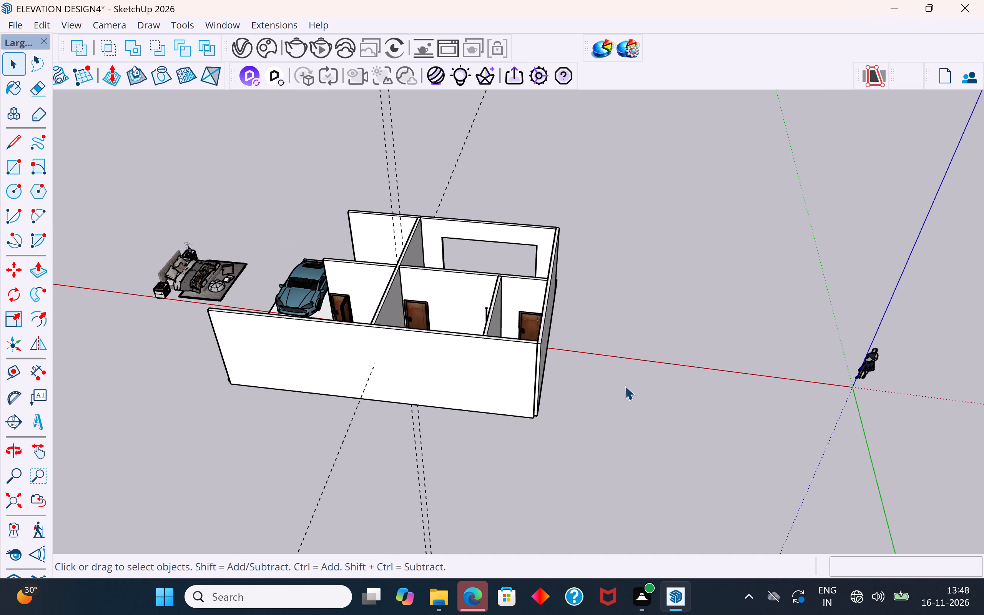
middle_click_drag(405, 394, 923, 419)
middle_click_drag(664, 371, 619, 317)
scroll(598, 411, "up", 11)
left_click(652, 401)
scroll(672, 406, "up", 4)
middle_click_drag(666, 396, 662, 358)
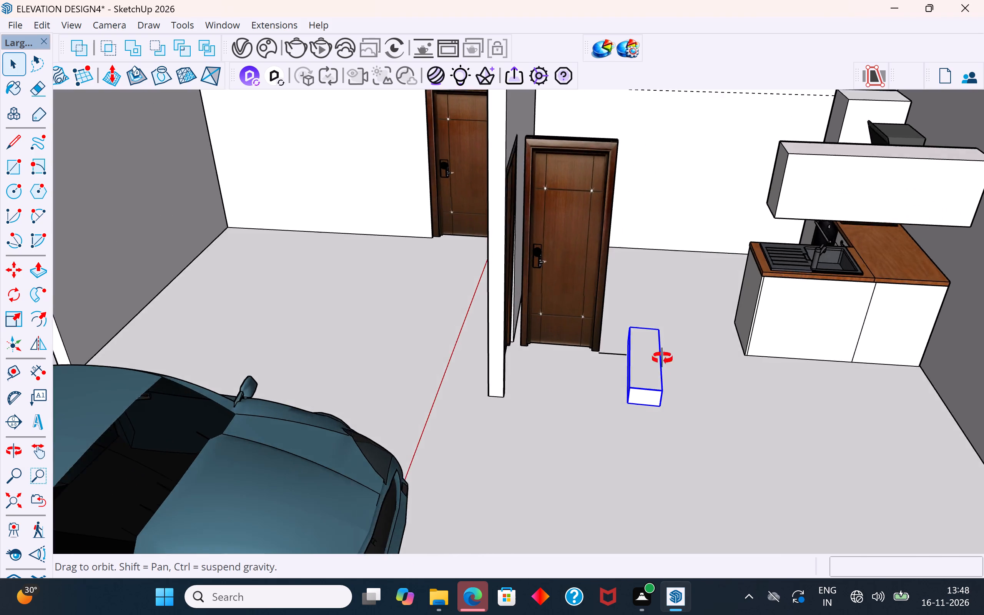
middle_click_drag(662, 358, 657, 244)
scroll(669, 328, "up", 9)
middle_click_drag(605, 354, 618, 331)
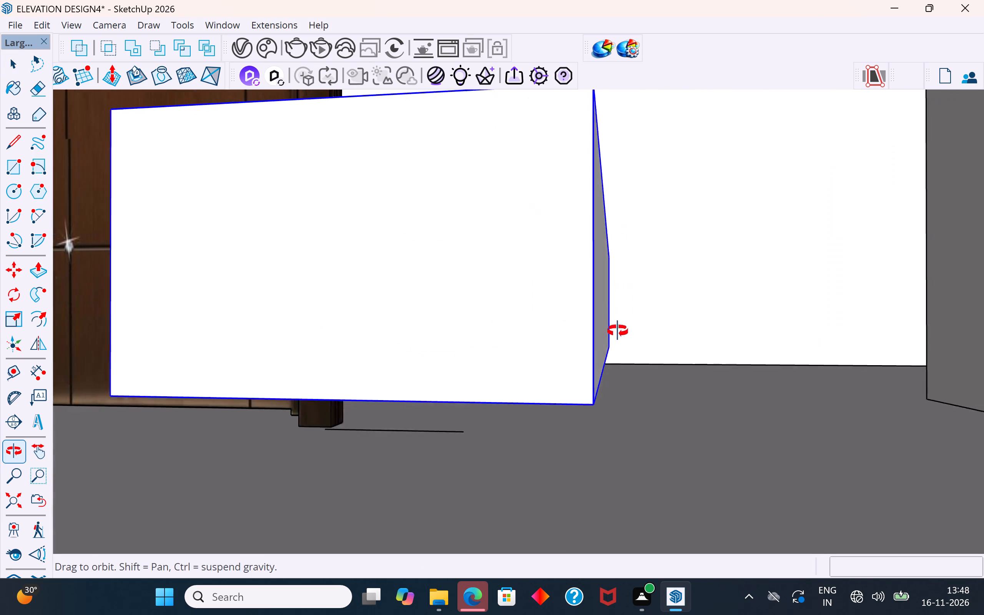
middle_click_drag(618, 331, 668, 372)
scroll(630, 374, "down", 6)
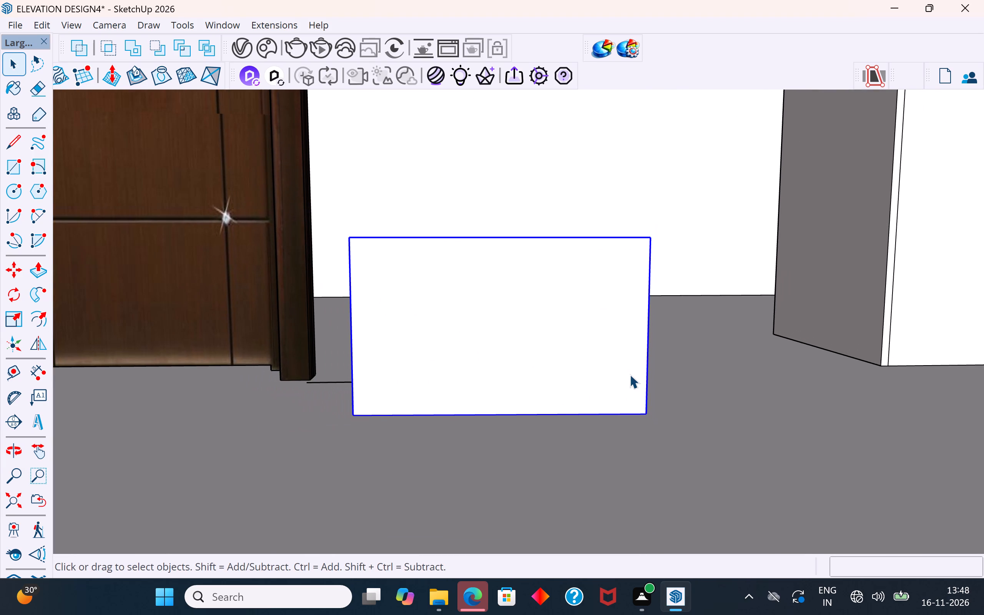
key("m")
left_click(356, 416, "ctrl")
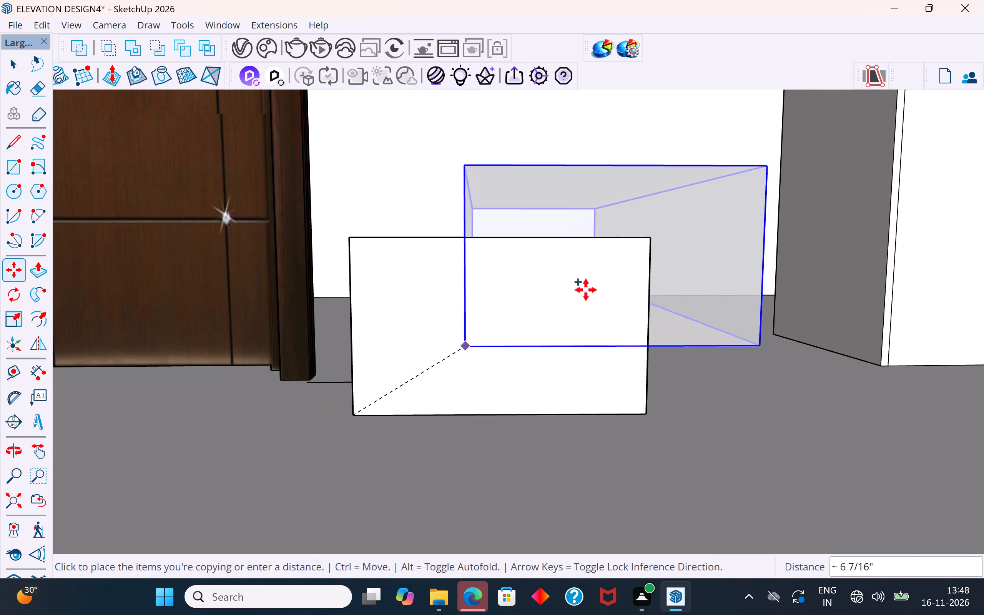
left_click(650, 240)
Add four more step copies up the flight, each placed from its lower front corner to the previous step's far upper corner.
middle_click_drag(696, 292, 679, 273)
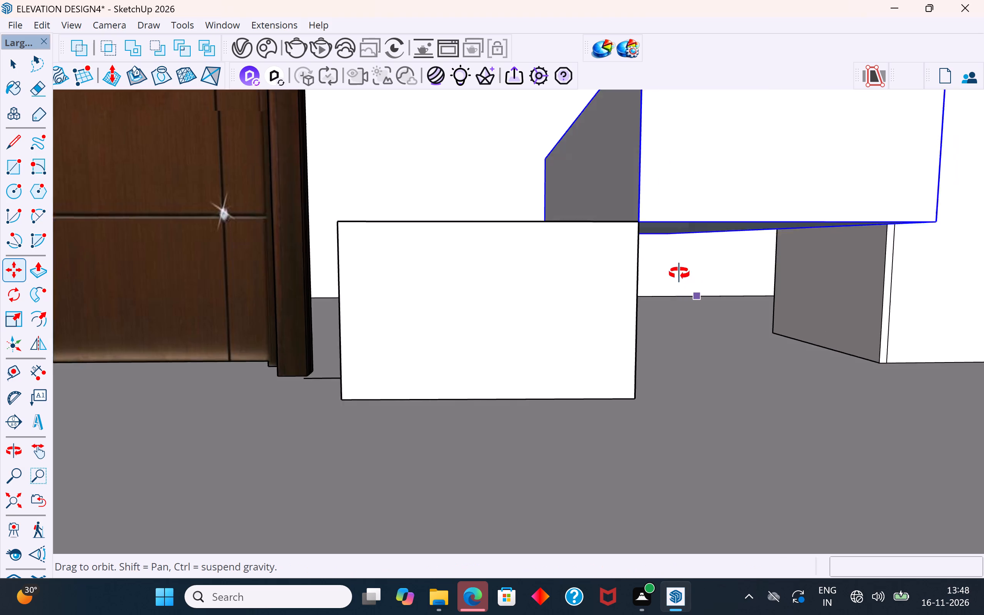
middle_click_drag(679, 273, 667, 289)
scroll(657, 388, "down", 9)
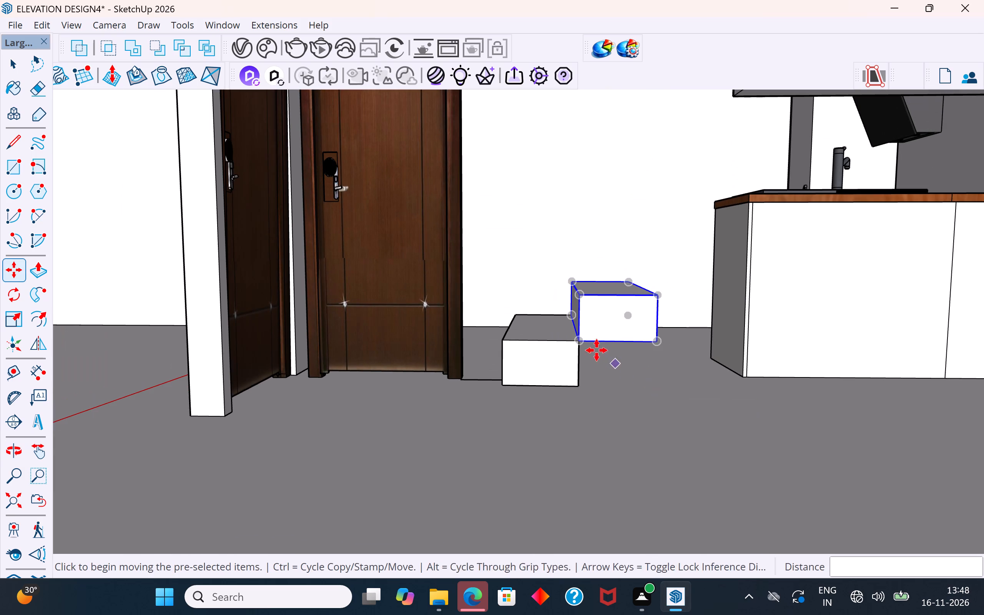
left_click(580, 345)
left_click(580, 345)
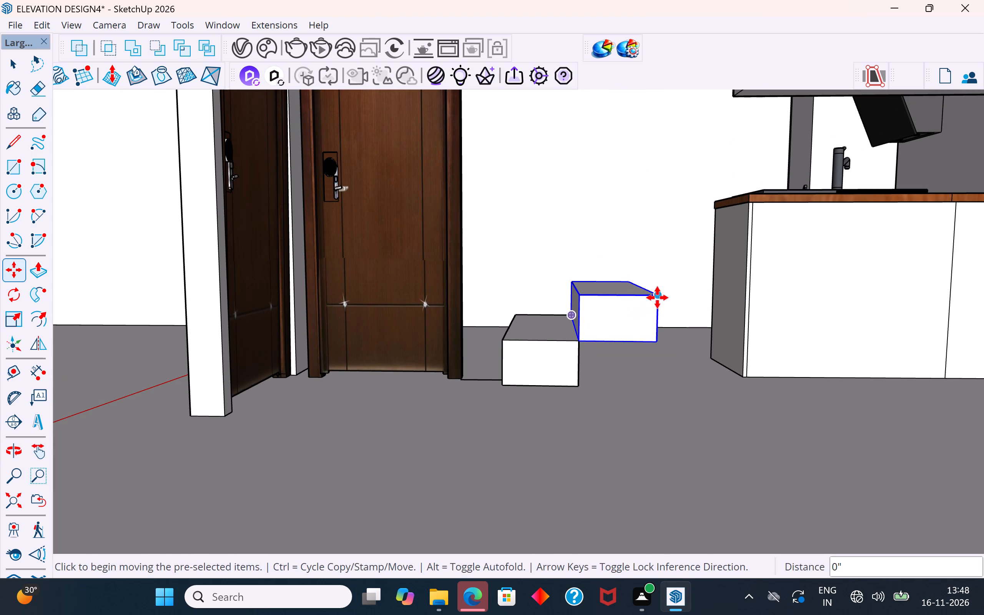
left_click(579, 341)
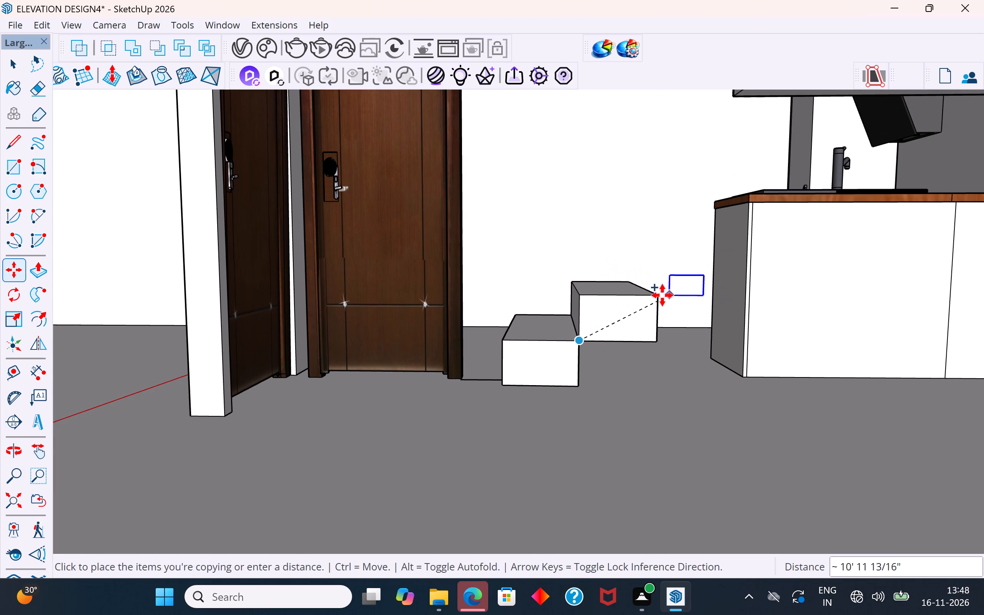
left_click(661, 295)
left_click(661, 295)
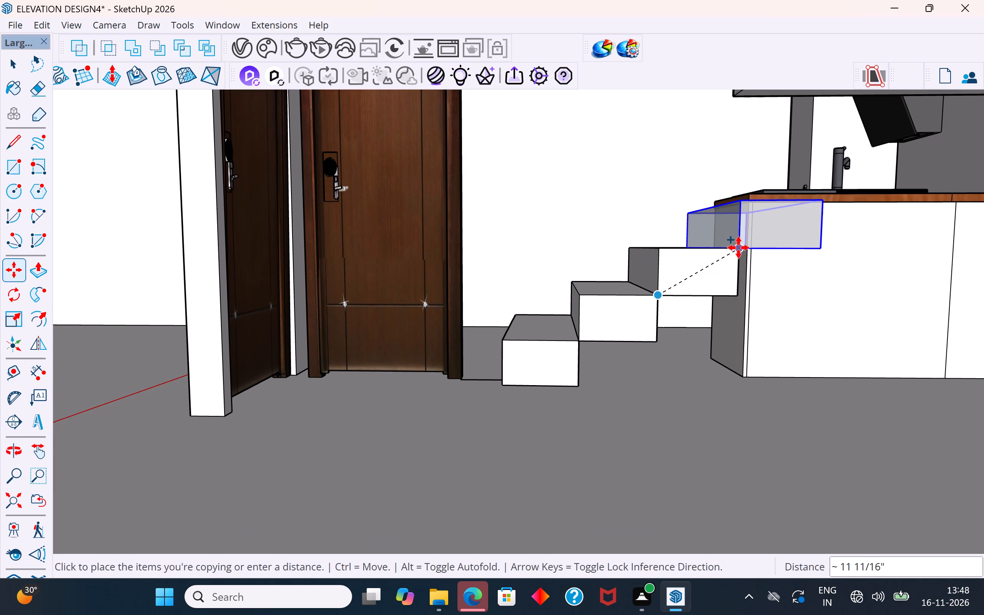
left_click(739, 247)
left_click(739, 247)
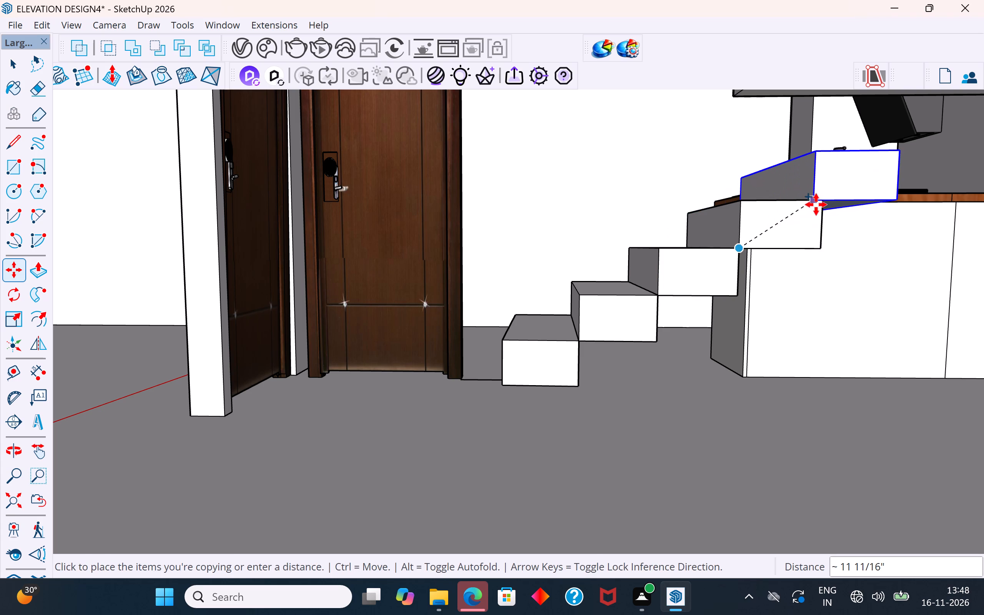
left_click(822, 204)
left_click(822, 204)
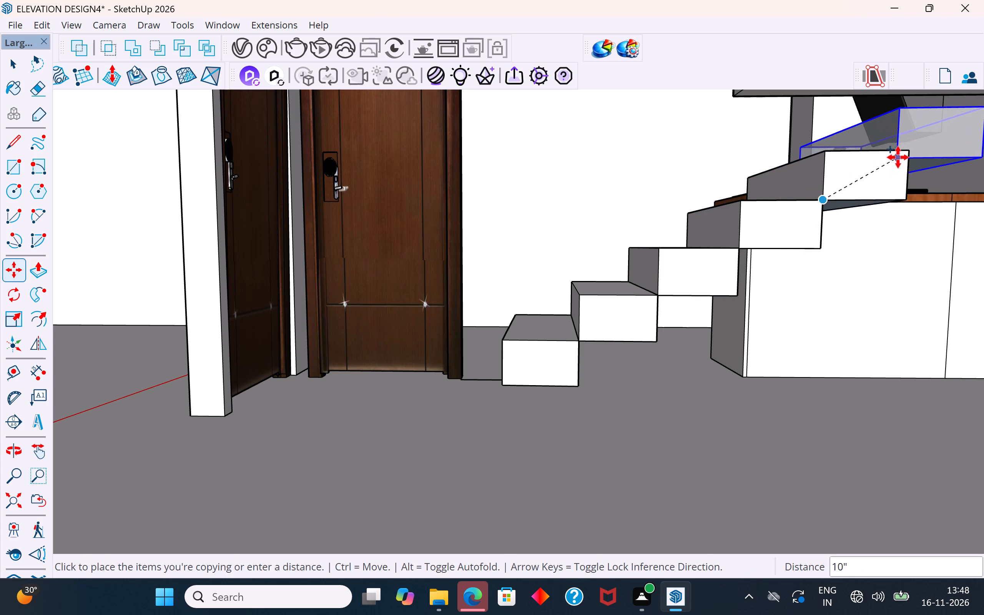
left_click(907, 151)
Copy the top step once more onto its far upper corner, about 11 11/16" away, making a seven-step flight.
scroll(614, 397, "down", 11)
middle_click_drag(612, 389, 637, 414)
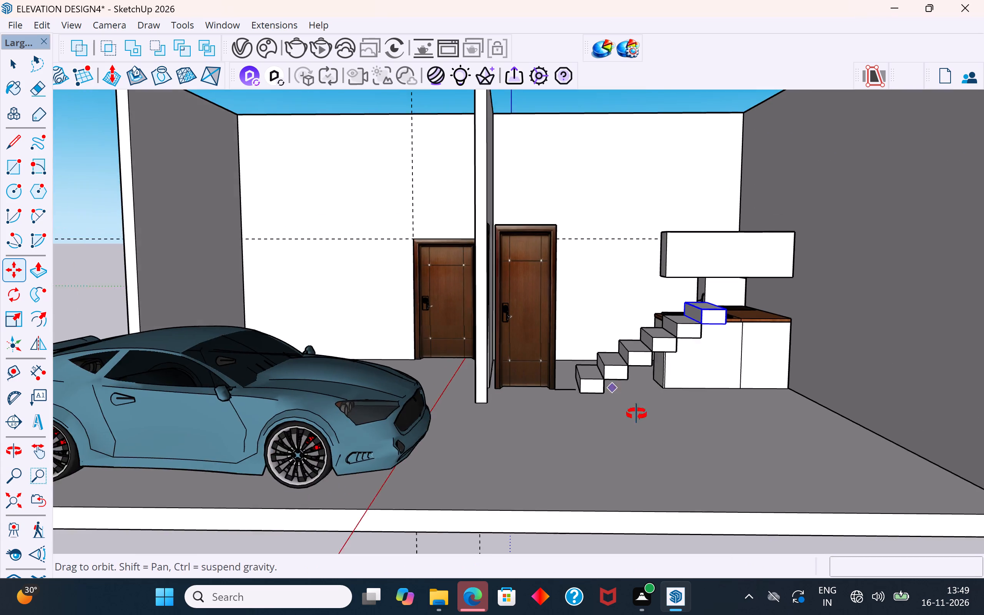
middle_click_drag(637, 414, 698, 605)
scroll(780, 335, "up", 3)
middle_click_drag(776, 323, 767, 309)
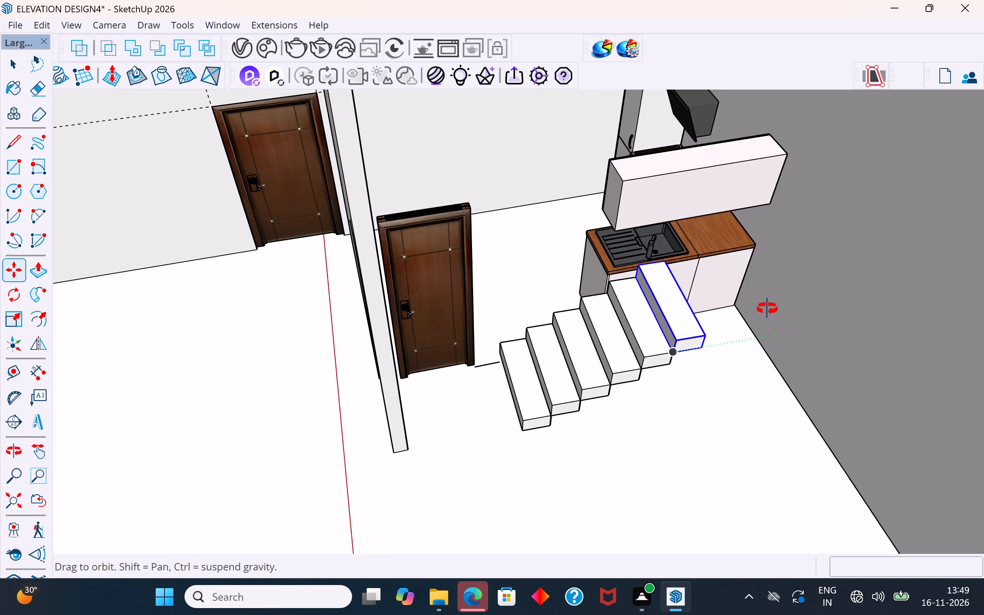
middle_click_drag(767, 309, 711, 146)
scroll(661, 240, "up", 8)
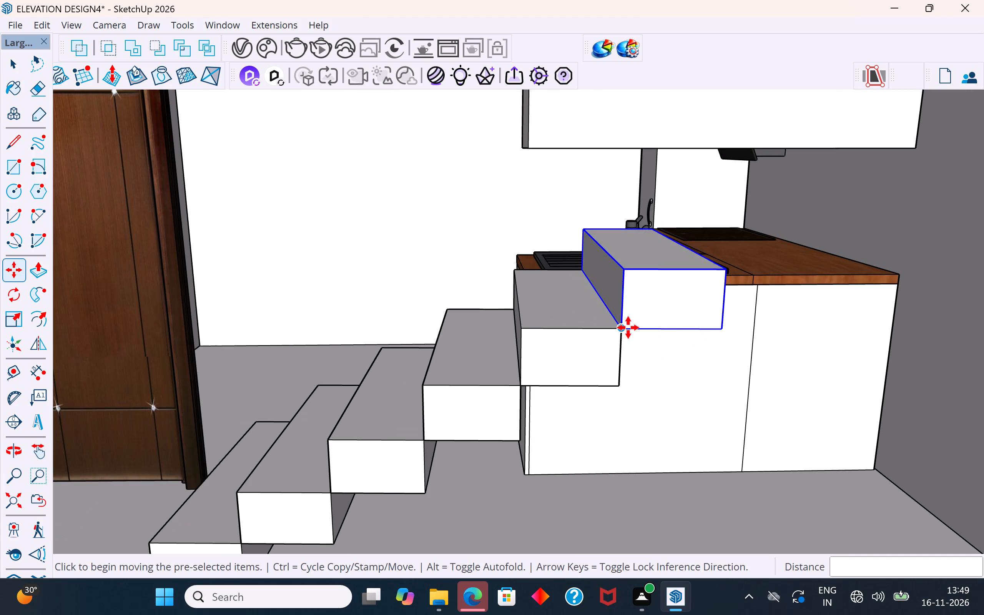
left_click(618, 332)
left_click(729, 266)
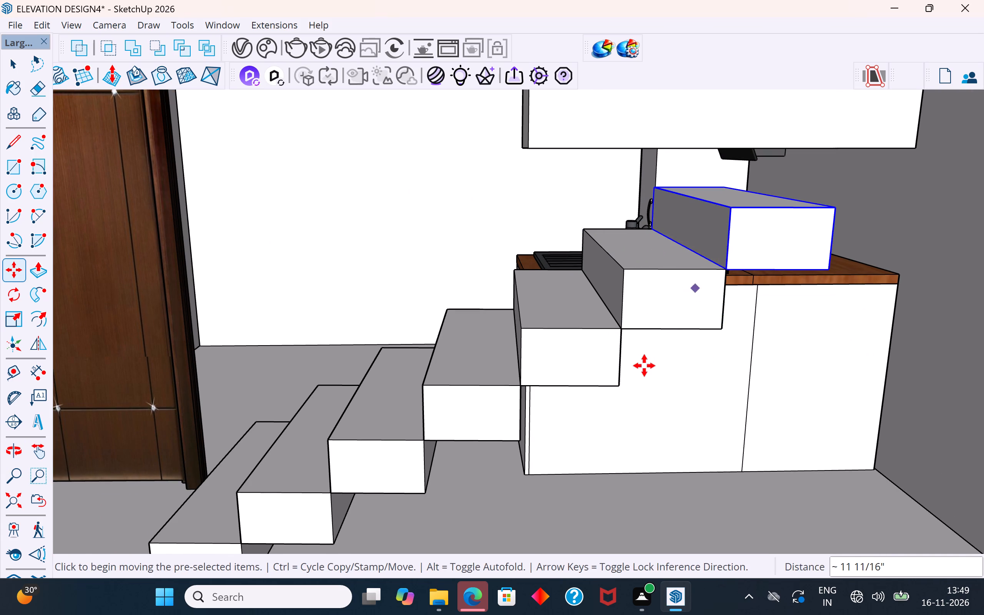
Clear the selection and examine the stair flight within the whole house from above.
scroll(642, 369, "down", 10)
middle_click_drag(641, 372, 793, 490)
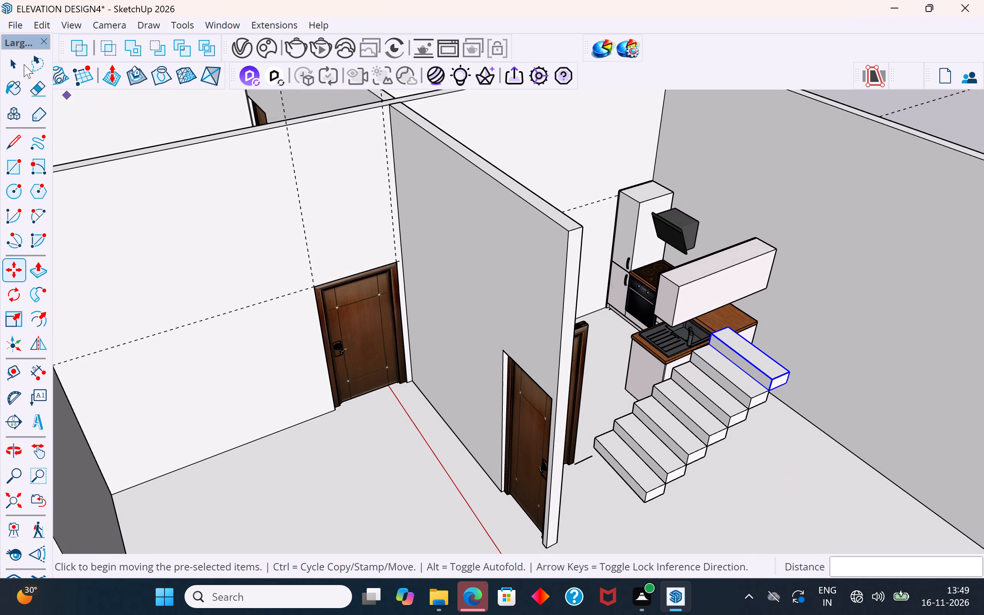
left_click(13, 60)
scroll(261, 280, "down", 9)
left_click(738, 233)
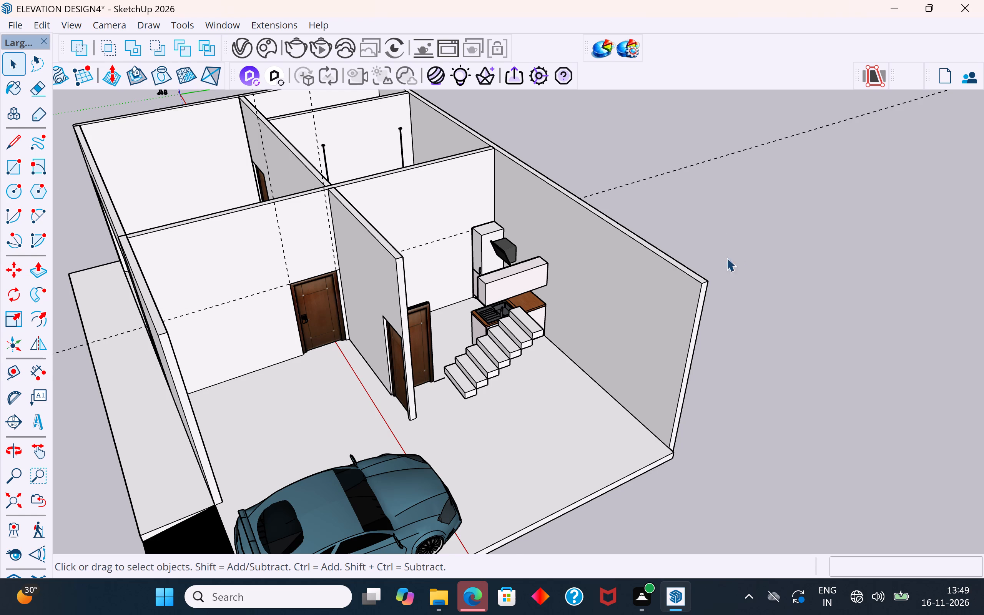
scroll(721, 261, "down", 2)
left_click(786, 333)
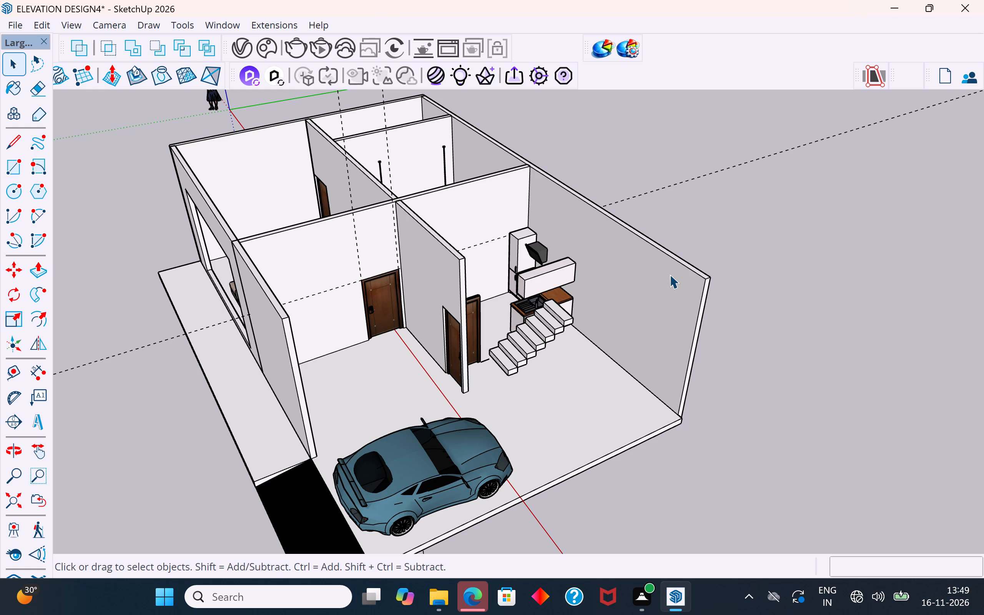
left_click(883, 298)
Select all seven steps and move them down about 6", setting the bottom step's lower rear corner on the floor line's end beside the door.
scroll(544, 286, "up", 3)
scroll(567, 322, "up", 2)
middle_click_drag(563, 321, 507, 200)
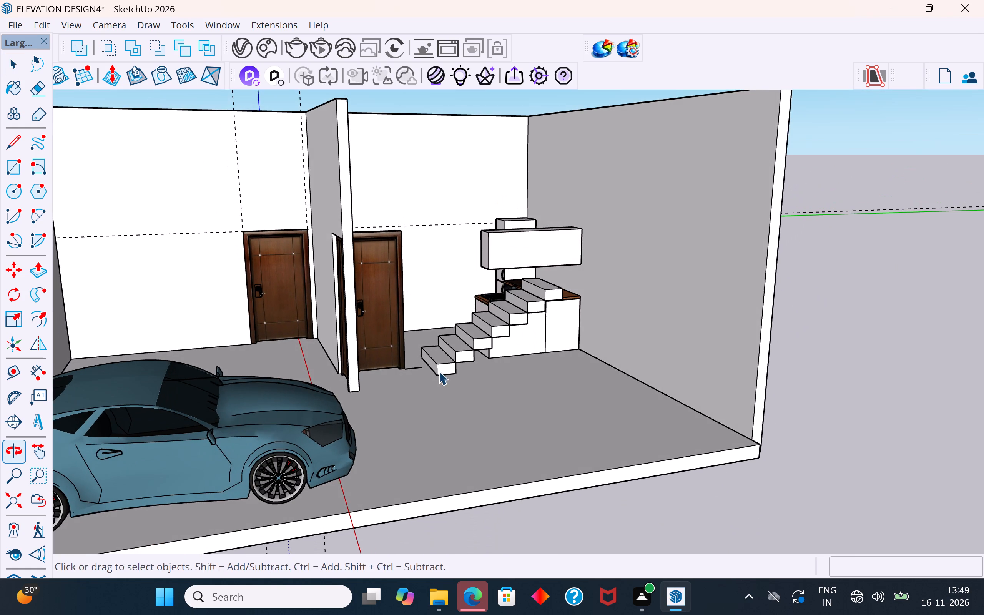
middle_click_drag(439, 371, 410, 304)
scroll(431, 350, "up", 3)
left_click(438, 322)
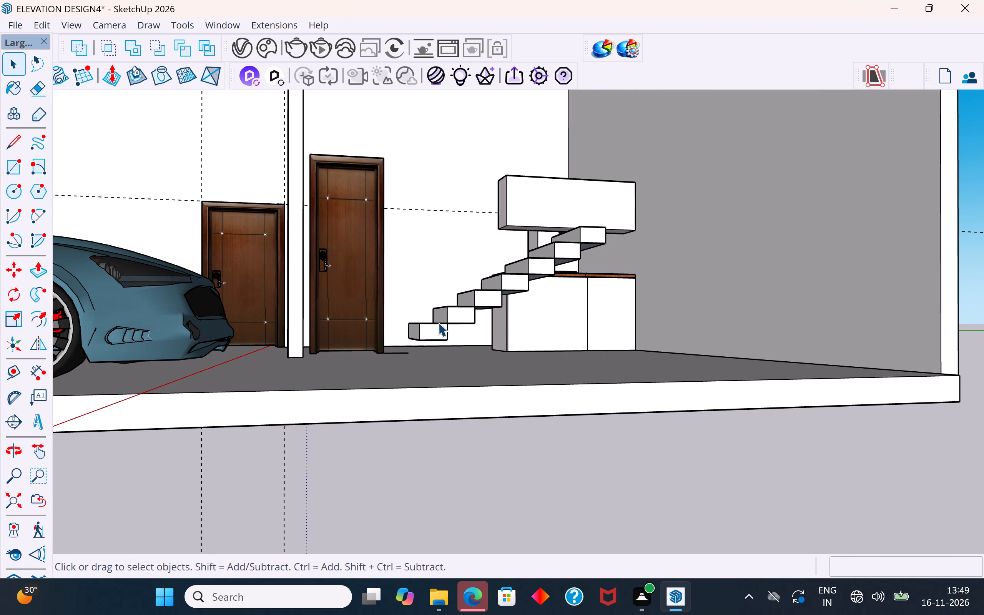
left_click(459, 315)
left_click(438, 330, "ctrl")
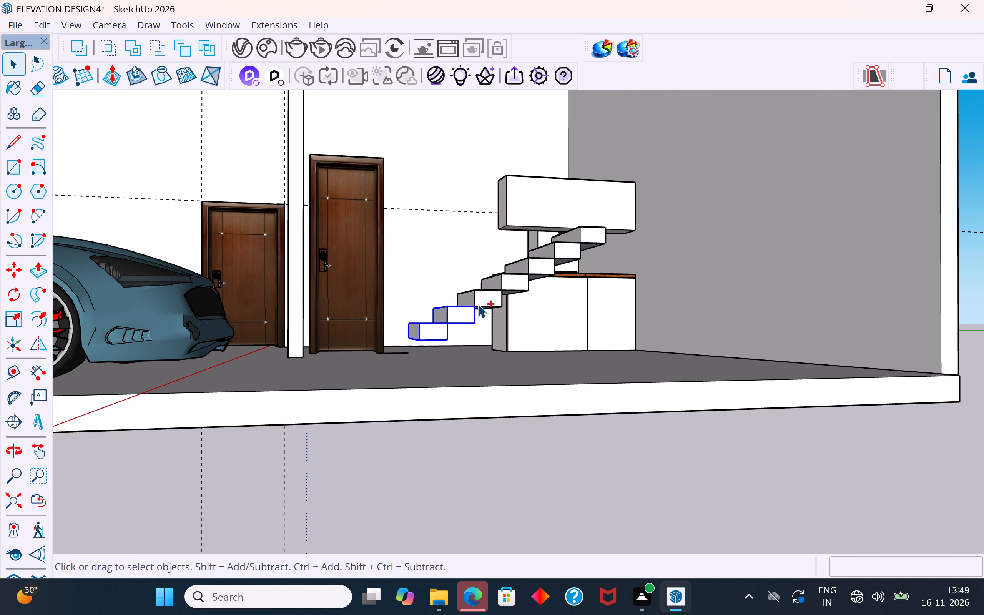
left_click(488, 299, "ctrl")
left_click(507, 286, "ctrl")
left_click(541, 266, "ctrl")
left_click(563, 251, "ctrl")
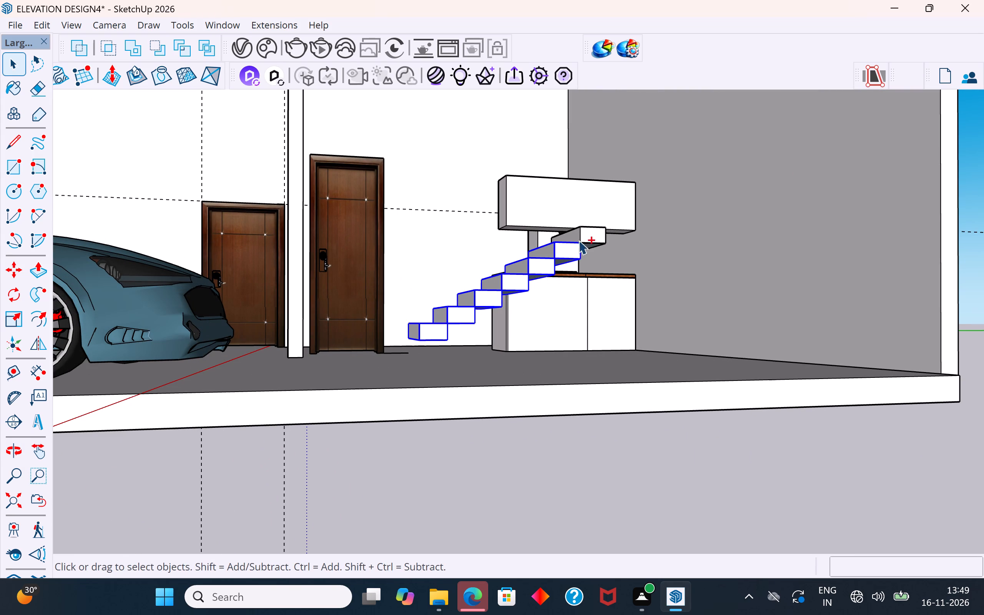
left_click(581, 239, "ctrl")
middle_click_drag(490, 319, 519, 388)
scroll(443, 438, "up", 3)
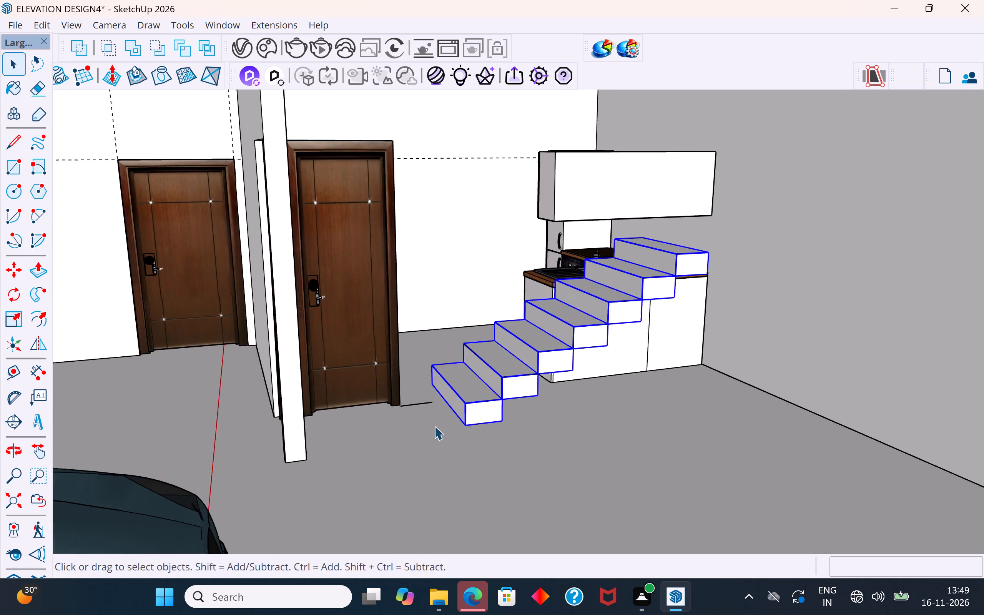
scroll(434, 426, "up", 1)
middle_click_drag(432, 408, 450, 409)
scroll(428, 388, "up", 6)
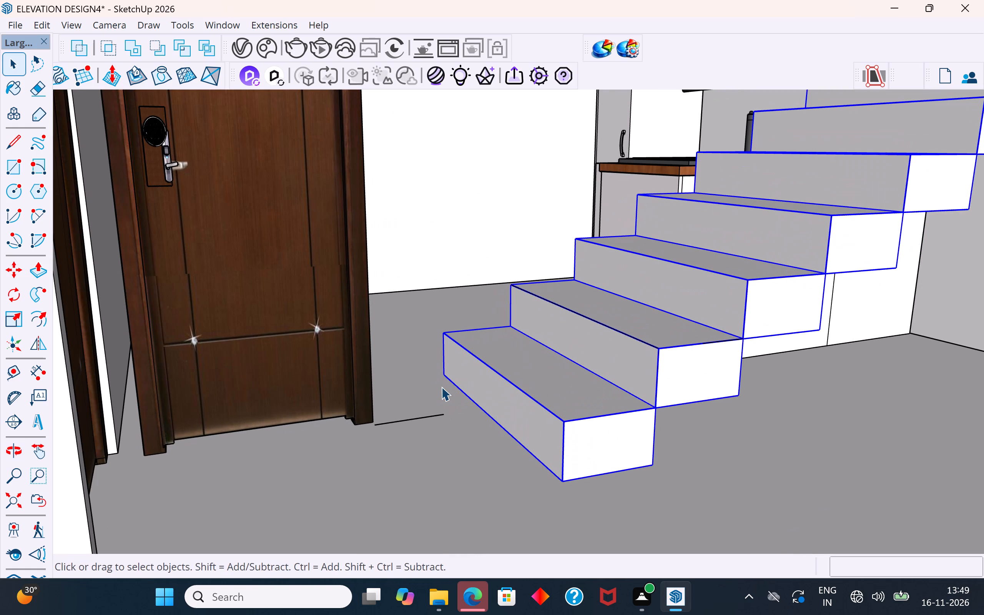
key("m")
left_click(445, 380)
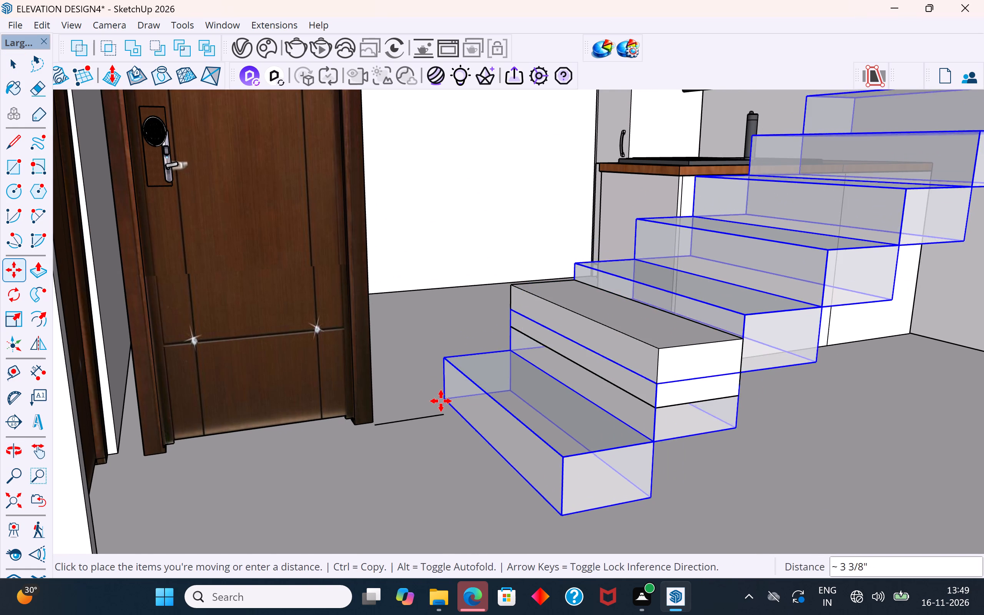
scroll(440, 414, "up", 4)
middle_click_drag(440, 414, 538, 425)
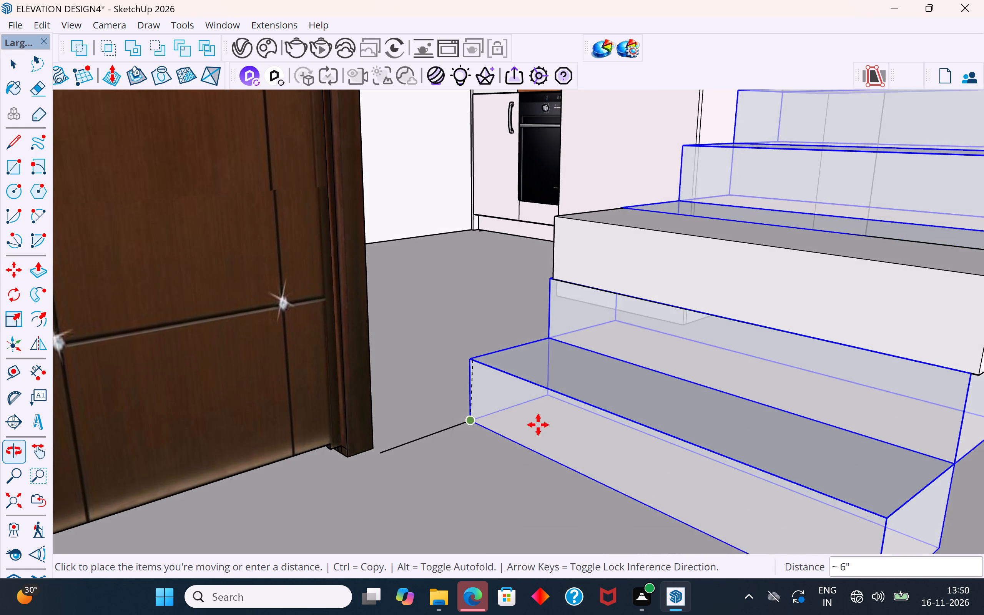
left_click(469, 419)
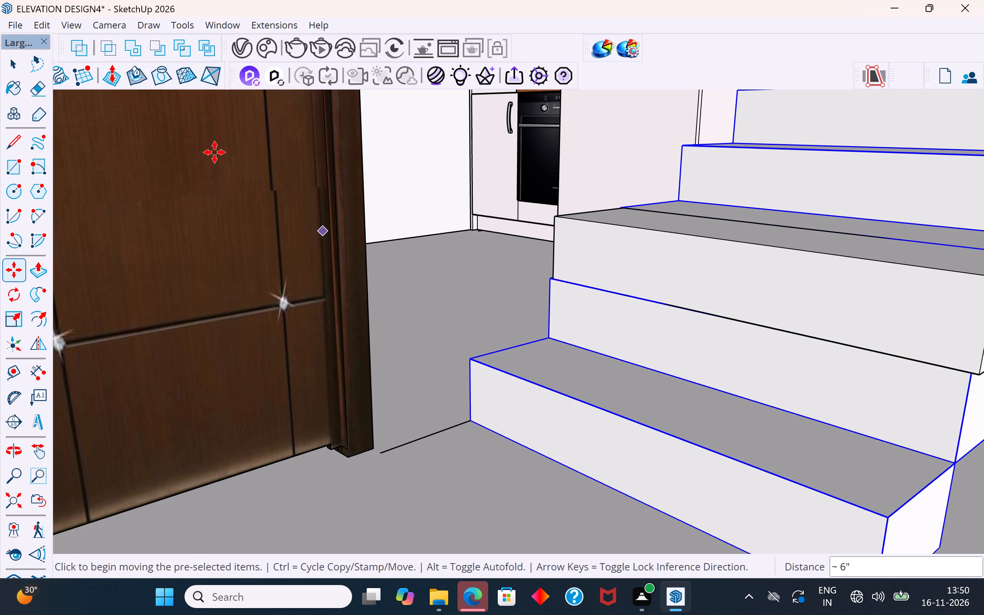
Delete the loose line on the floor between the door frame and the bottom step.
left_click(15, 57)
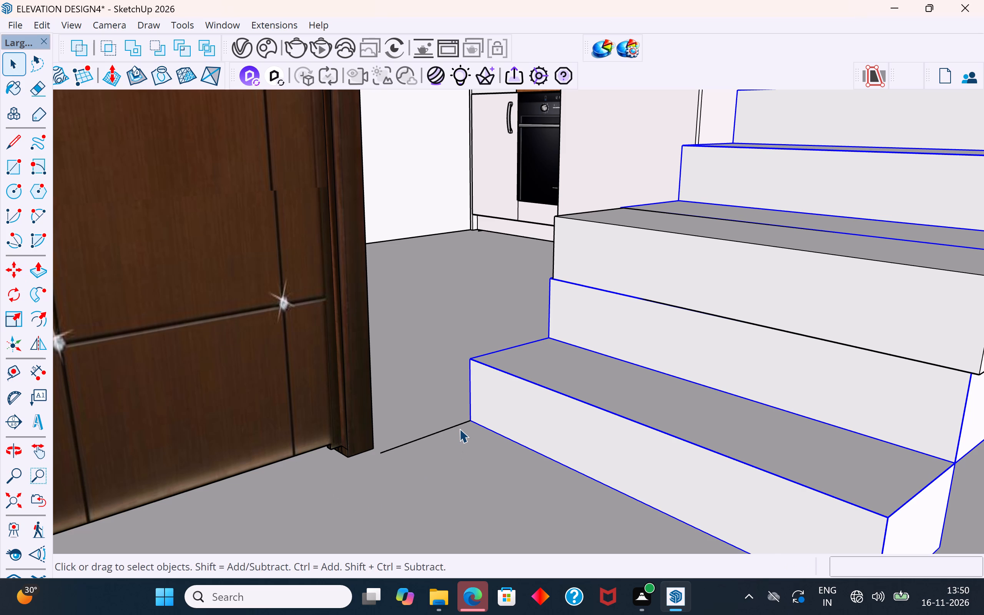
left_click(460, 424)
key("Delete")
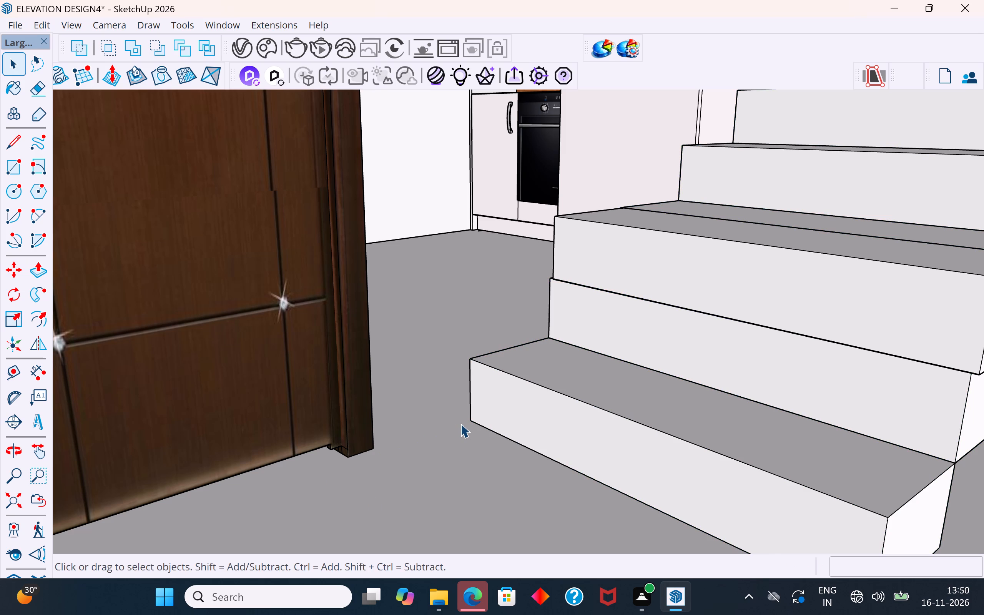
Delete the extra step block stacked directly on top of the second stair step.
scroll(357, 432, "down", 9)
middle_click_drag(573, 484, 529, 411)
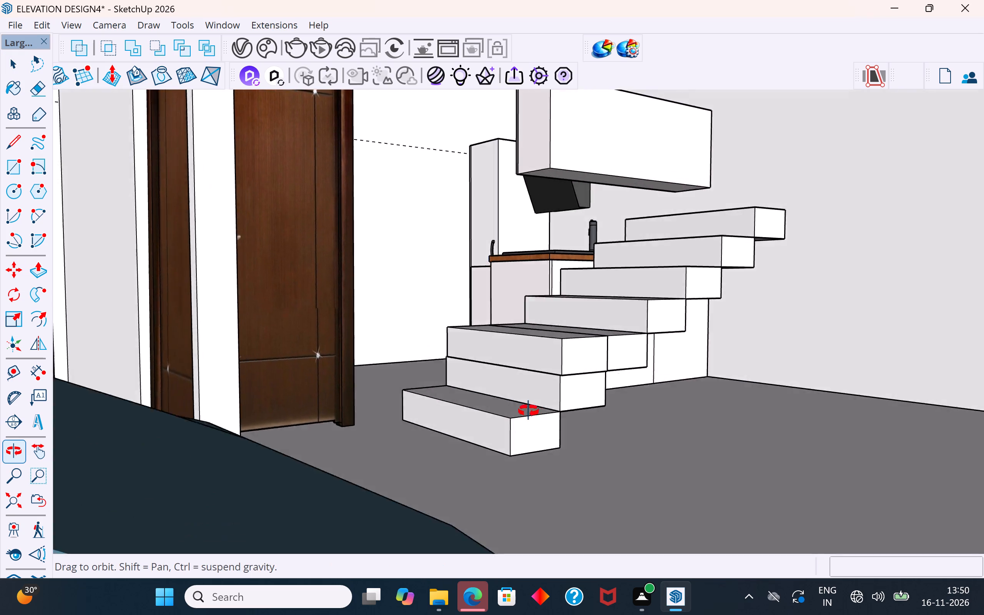
middle_click_drag(529, 411, 420, 397)
left_click(504, 344)
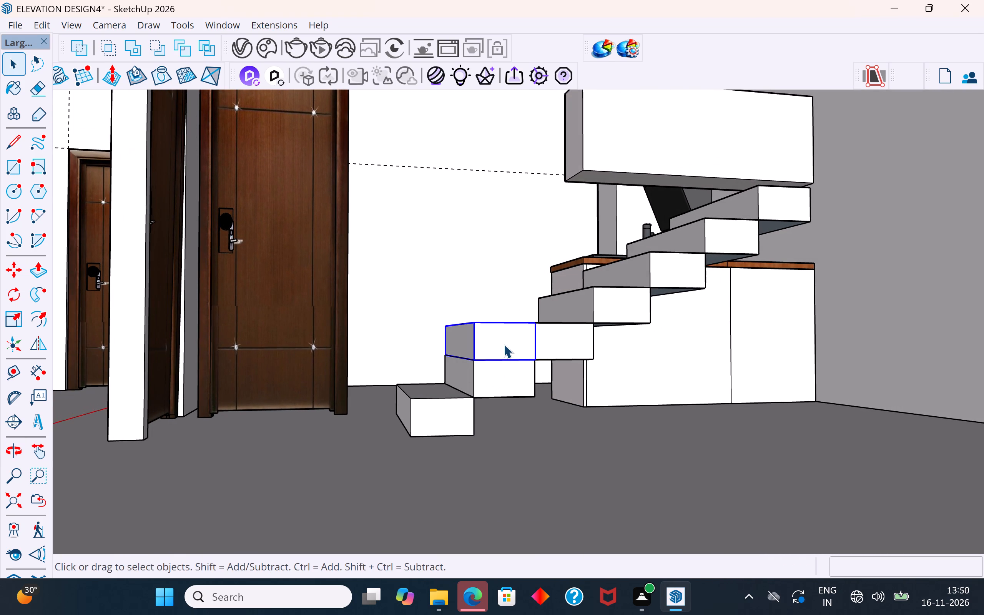
key("Delete")
Copy the top step onto its far upper corner, about 11 11/16" away, as an eighth step, and clear the selection.
scroll(478, 379, "down", 4)
middle_click_drag(478, 379, 540, 570)
scroll(478, 379, "up", 1)
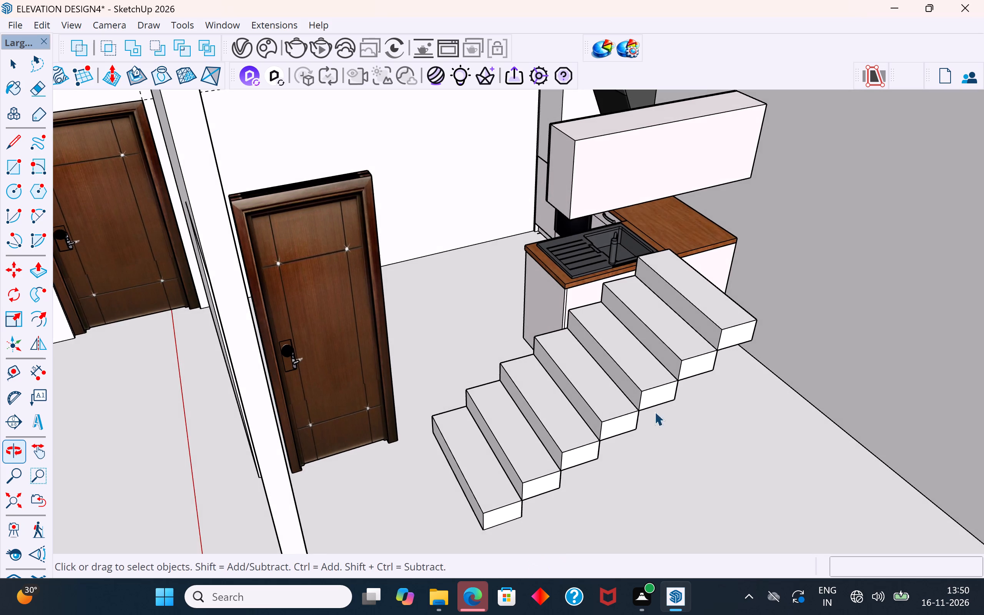
scroll(537, 361, "down", 3)
middle_click_drag(568, 388, 475, 182)
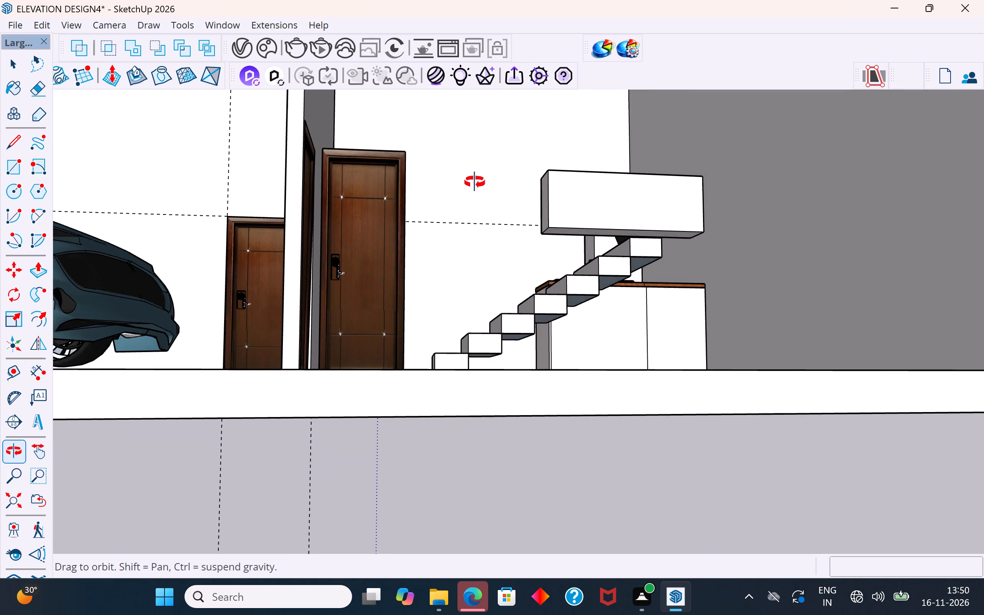
middle_click_drag(475, 182, 475, 209)
scroll(439, 379, "up", 3)
middle_click_drag(475, 423, 473, 404)
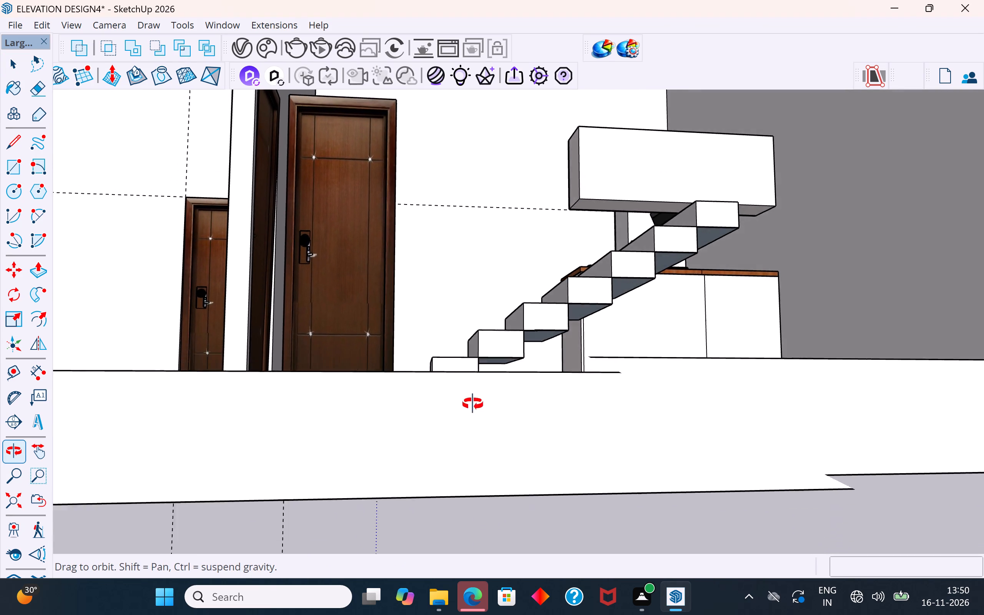
middle_click_drag(473, 404, 449, 466)
scroll(447, 468, "up", 1)
scroll(396, 501, "down", 5)
left_click(637, 282)
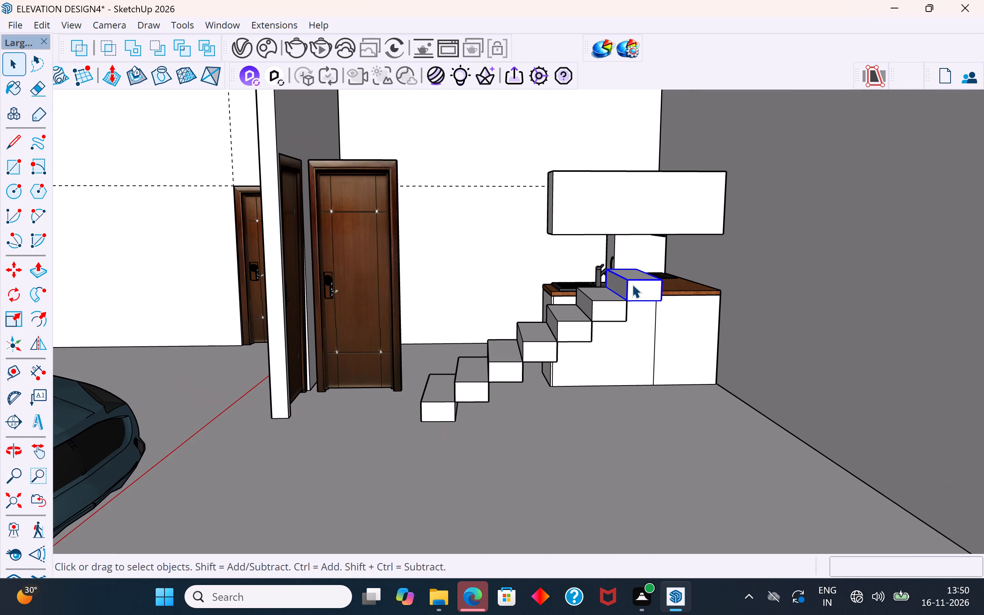
key("m")
left_click(626, 304, "ctrl")
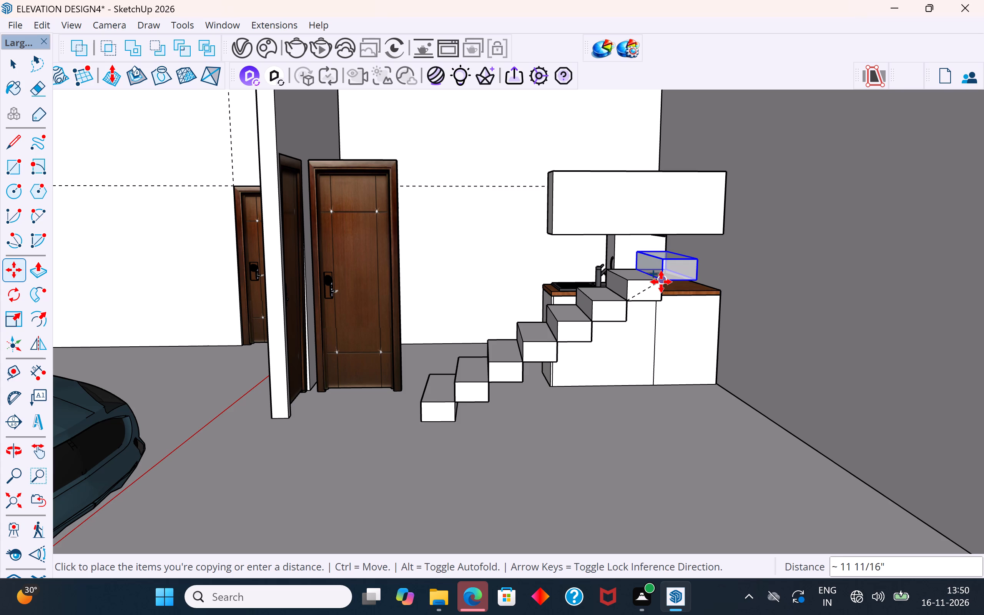
left_click(661, 282)
scroll(594, 304, "down", 4)
middle_click_drag(590, 311, 588, 359)
scroll(702, 313, "up", 2)
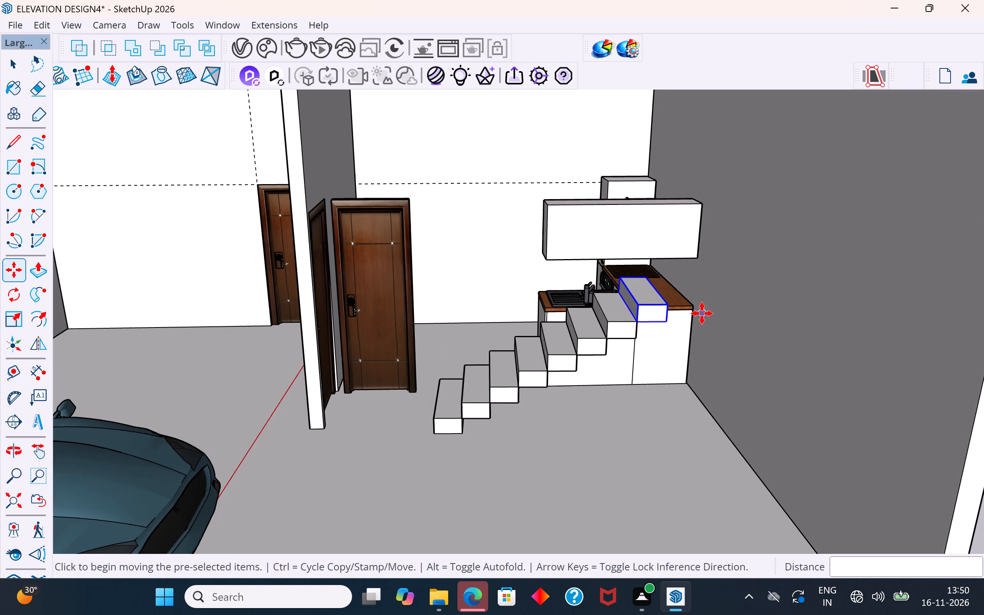
left_click(17, 61)
scroll(278, 170, "down", 5)
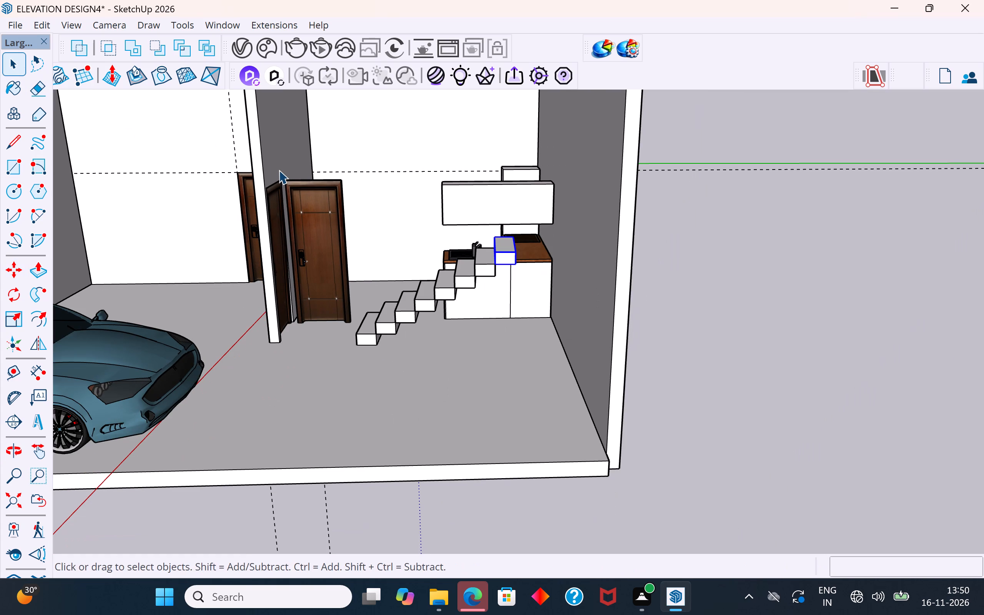
left_click(735, 191)
Inside the eighth step's group, extend its far side face about 2' 1 1/4" with Push/Pull to form a landing.
middle_click_drag(557, 301, 520, 314)
scroll(490, 285, "up", 9)
scroll(484, 237, "up", 5)
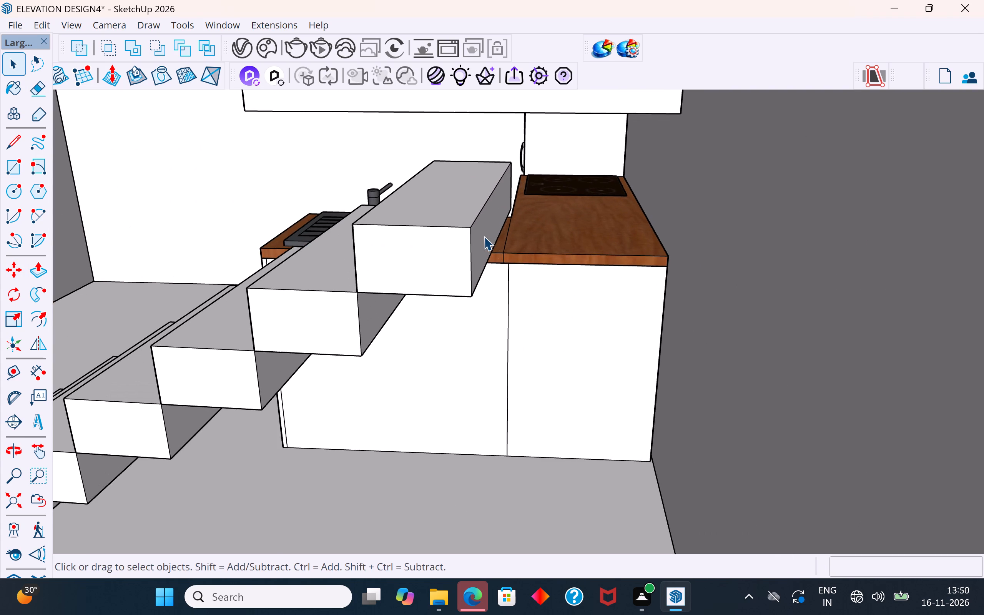
triple_click(483, 234)
left_click(496, 229)
triple_click(495, 220)
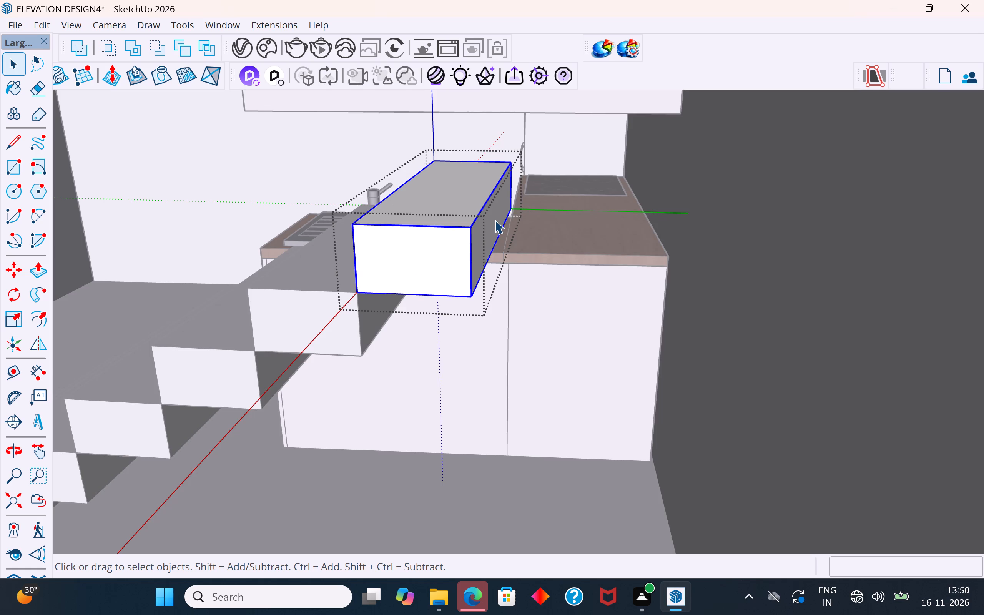
triple_click(492, 221)
left_click(492, 221)
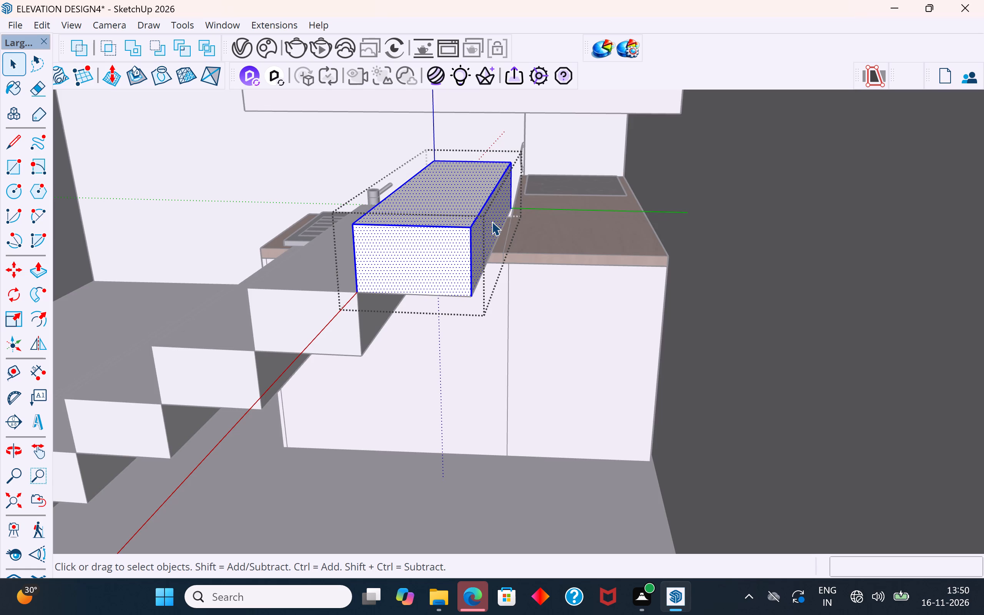
left_click(502, 215)
left_click(36, 279)
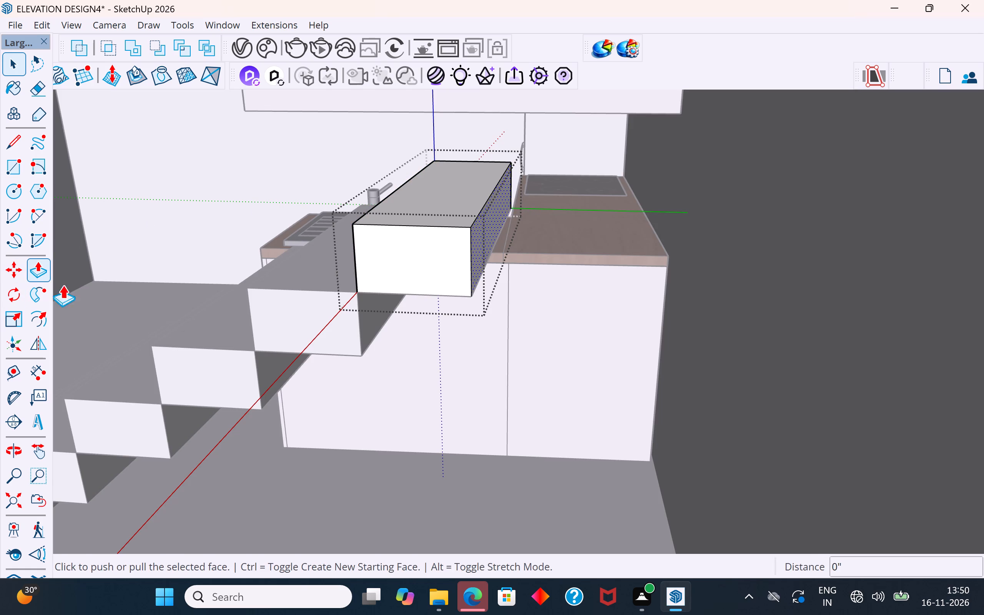
left_click(477, 292)
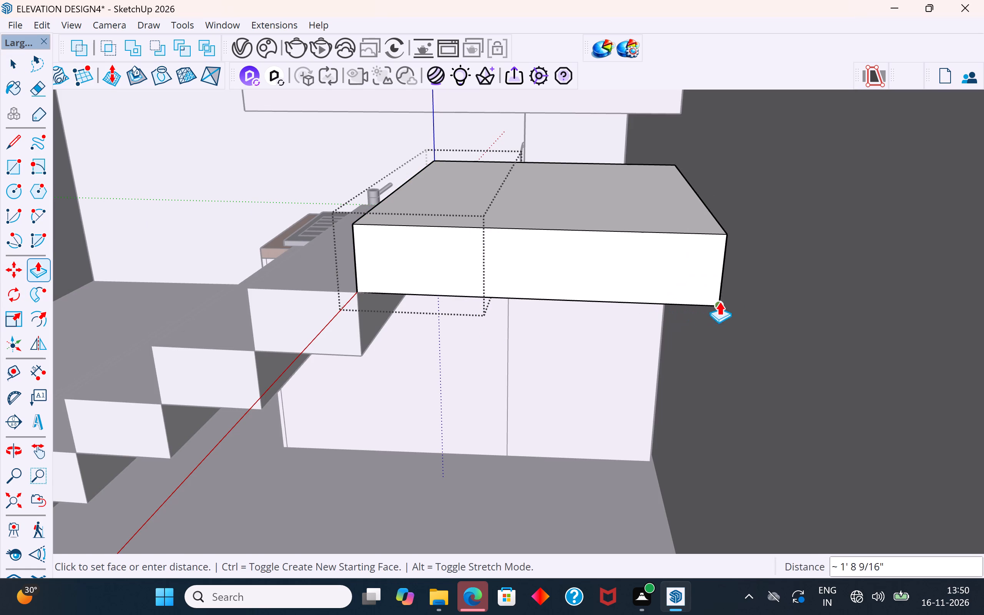
left_click(778, 306)
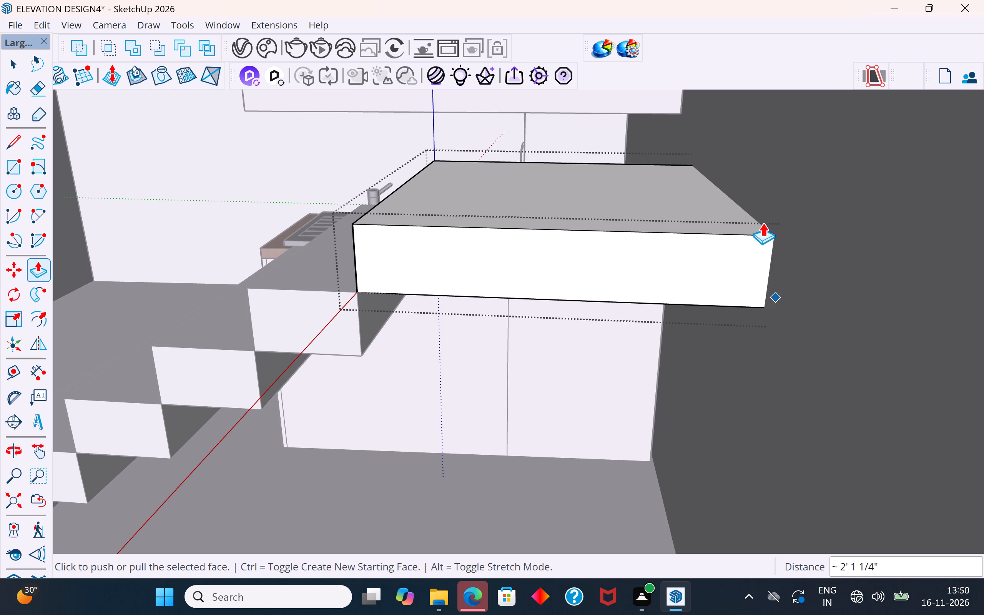
scroll(763, 221, "down", 9)
middle_click_drag(747, 228, 827, 330)
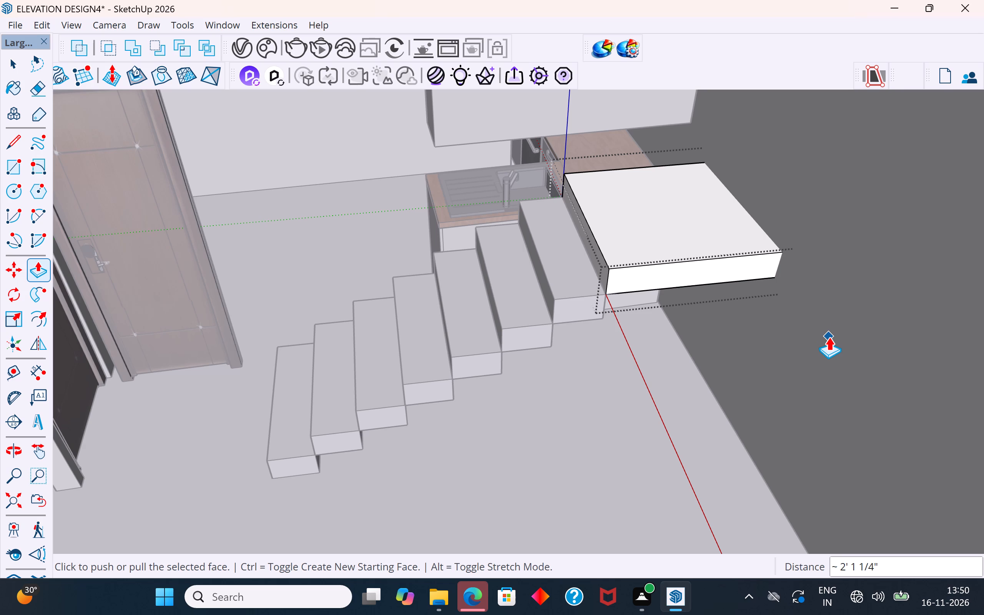
scroll(856, 351, "down", 2)
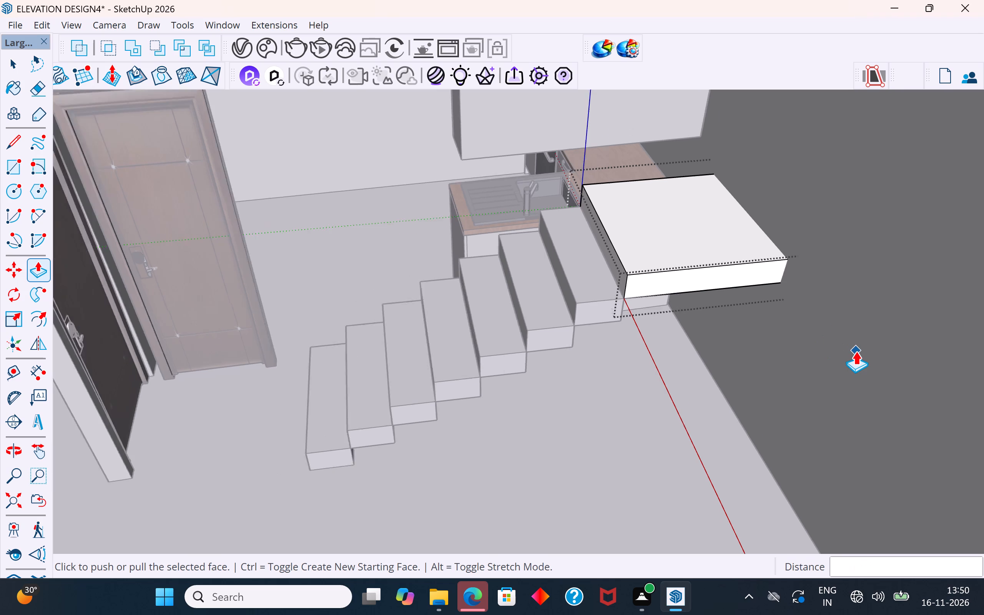
scroll(856, 351, "down", 10)
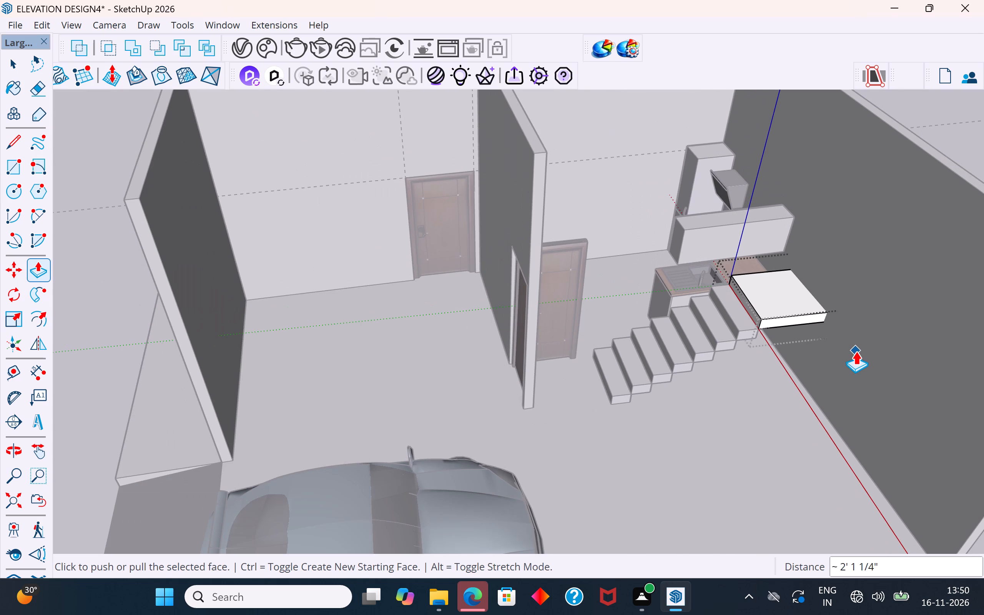
scroll(251, 382, "down", 4)
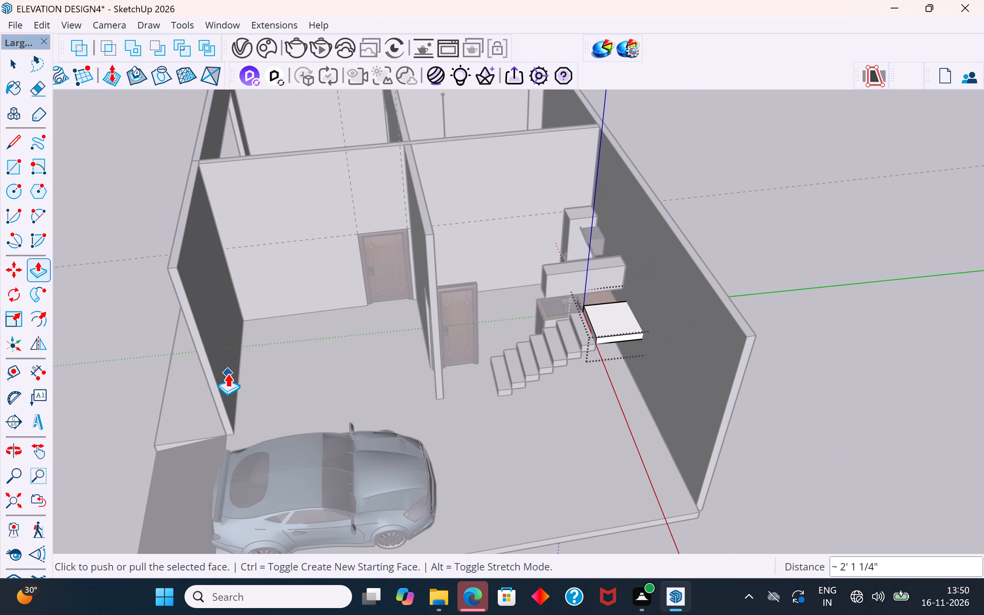
left_click(15, 69)
left_click(117, 184)
scroll(382, 374, "down", 3)
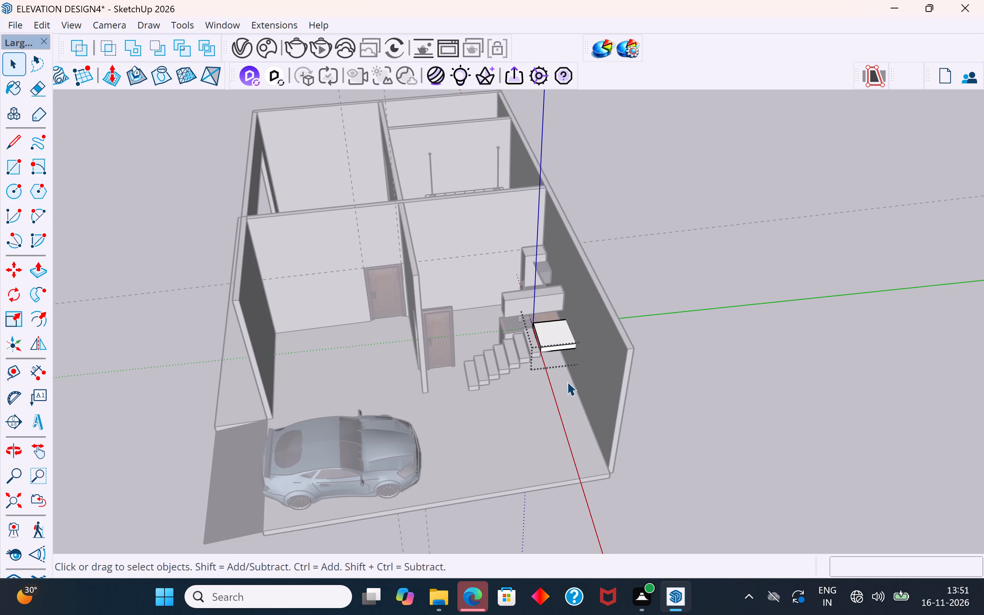
left_click(709, 352)
double_click(760, 375)
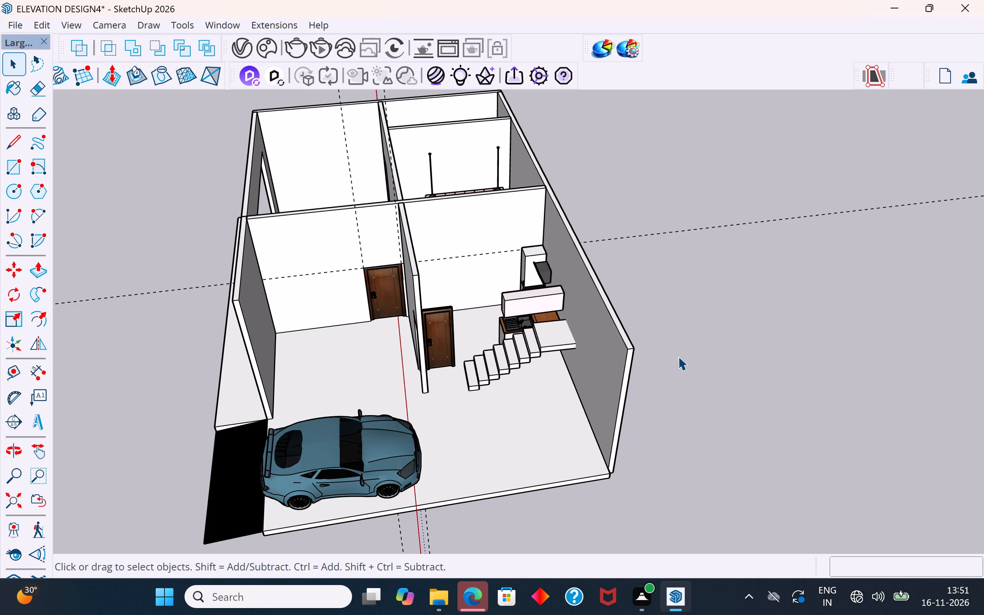
Copy the seventh step about 3' 1/2" forward and down, setting it just below that step's front face.
scroll(678, 356, "up", 2)
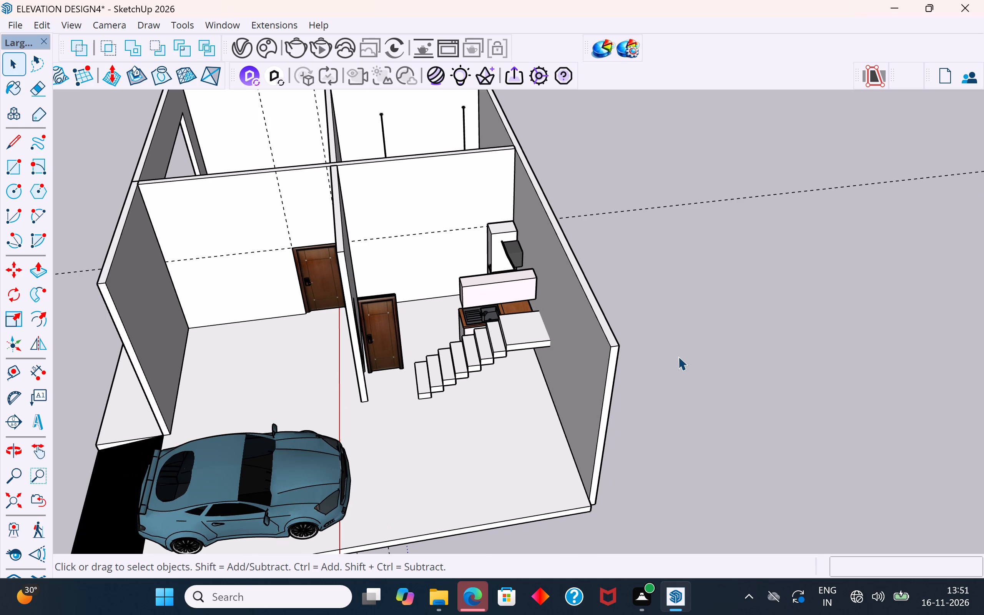
scroll(558, 326, "up", 4)
left_click(466, 359)
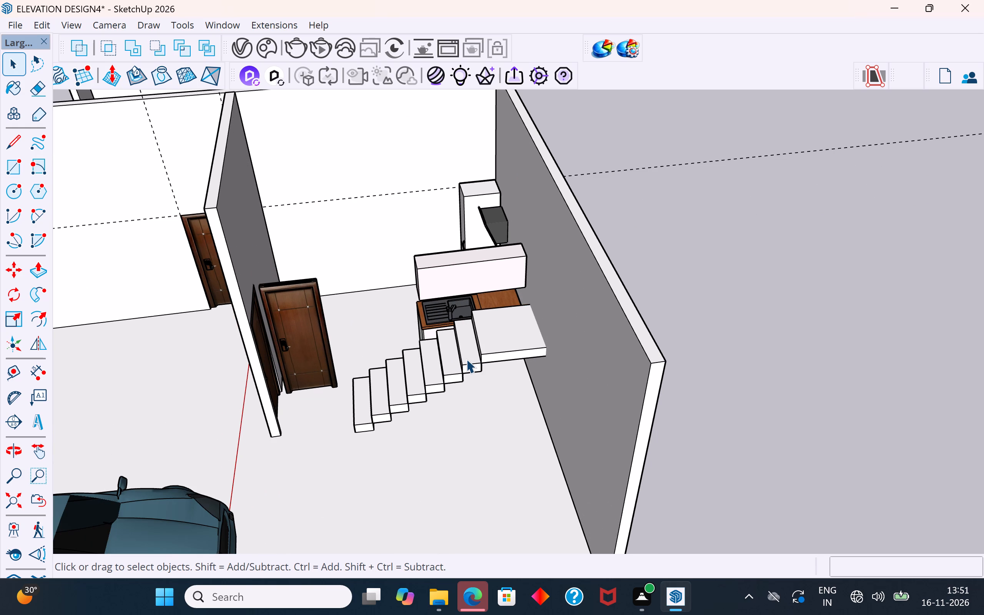
key("m")
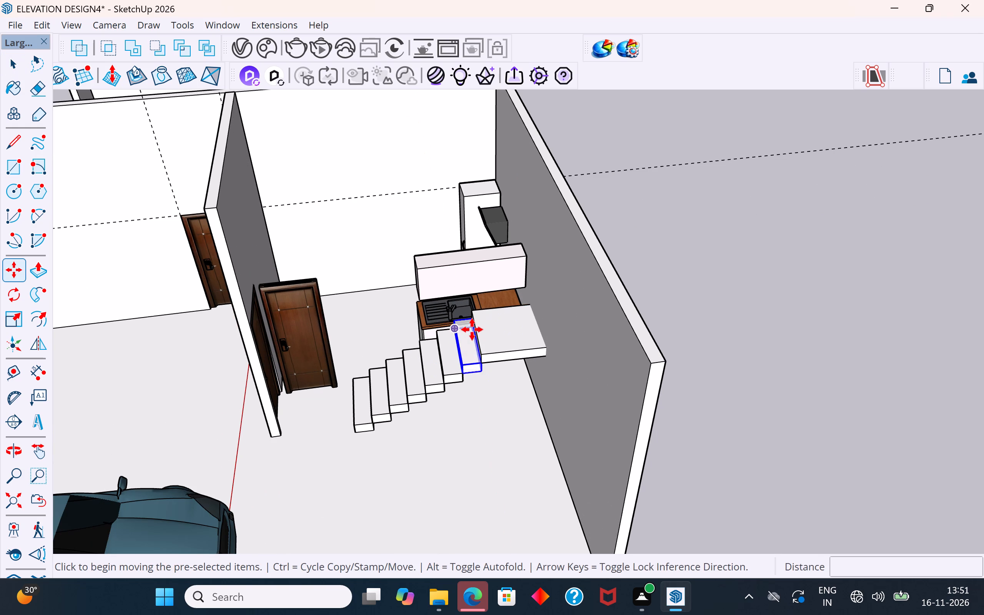
left_click(473, 319, "ctrl")
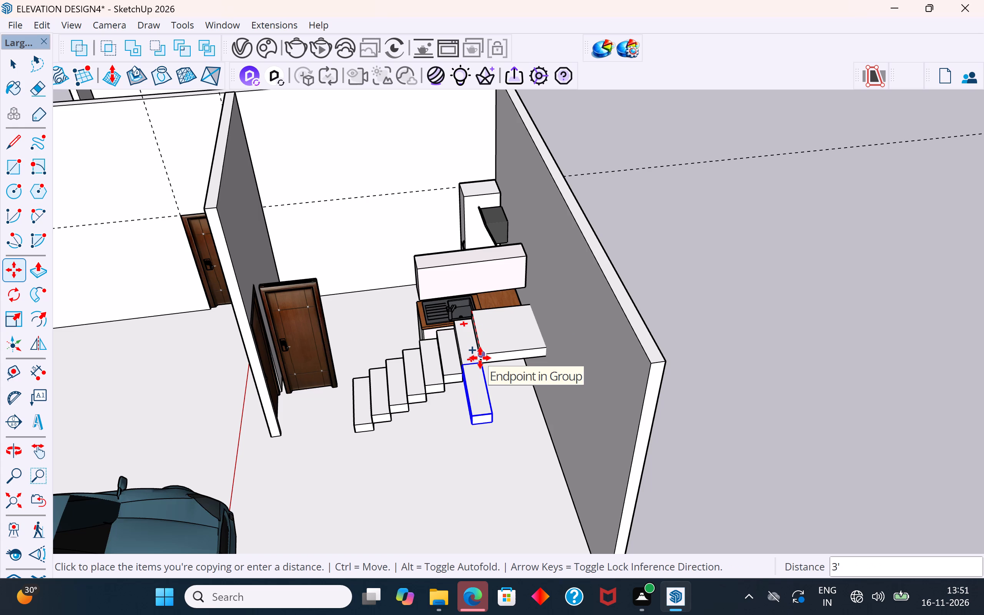
scroll(480, 358, "up", 10)
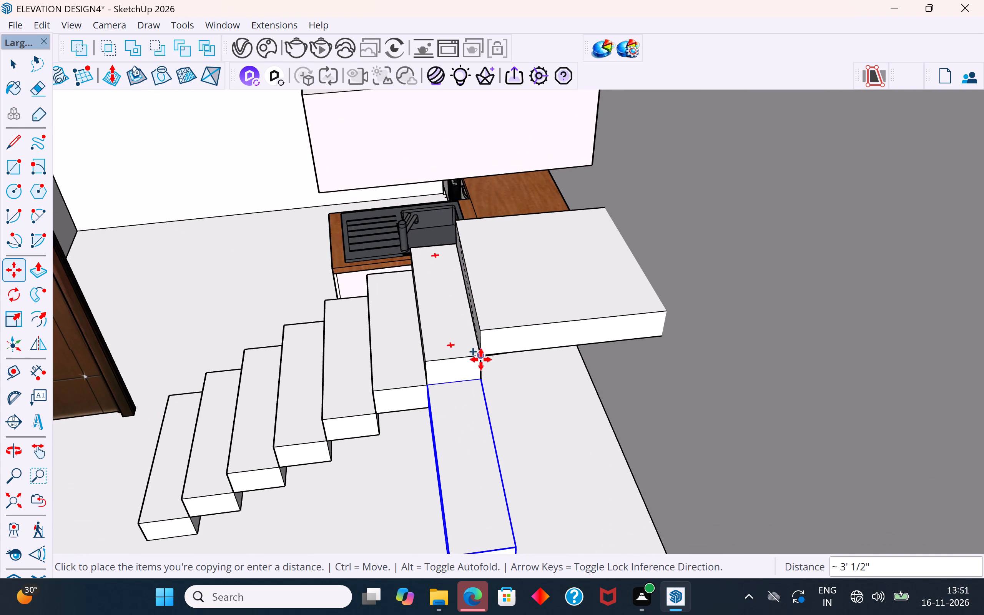
left_click(481, 362)
Move the copied step up 1' 6", setting its lower rear corner on the landing's upper front corner.
middle_click_drag(502, 406, 454, 323)
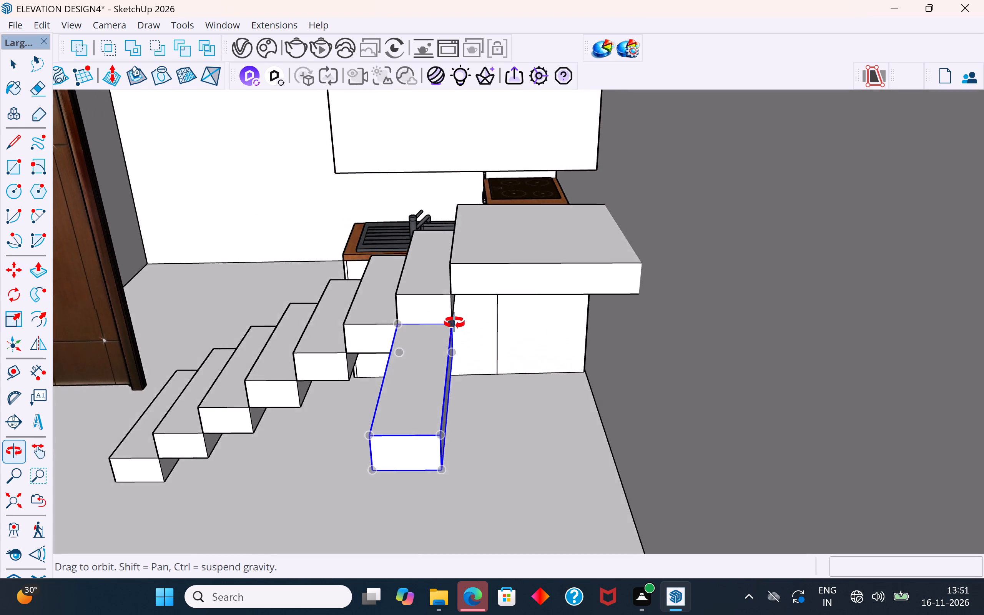
middle_click_drag(454, 323, 438, 306)
scroll(449, 344, "up", 3)
left_click(438, 333)
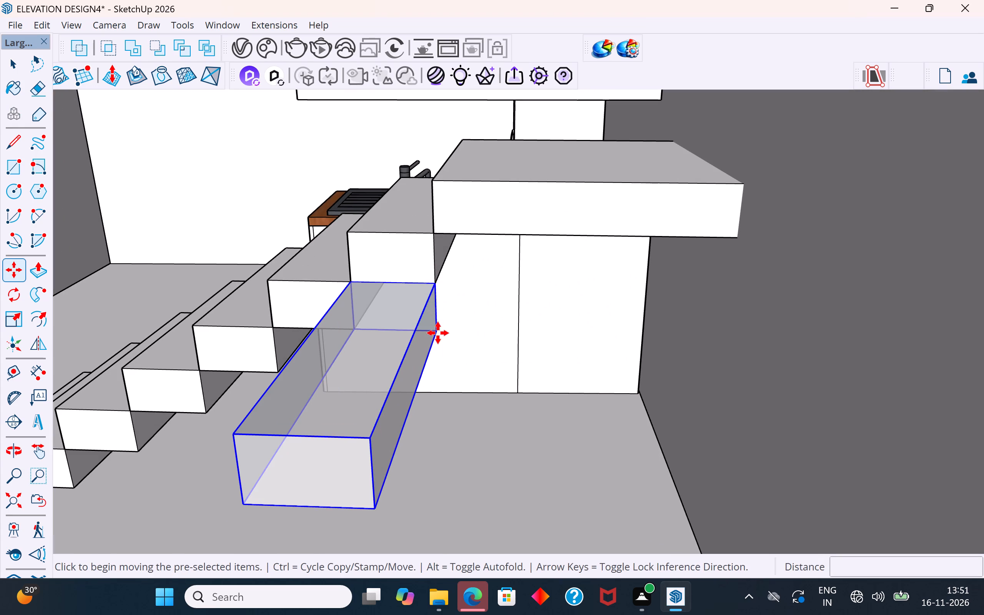
left_click(434, 183)
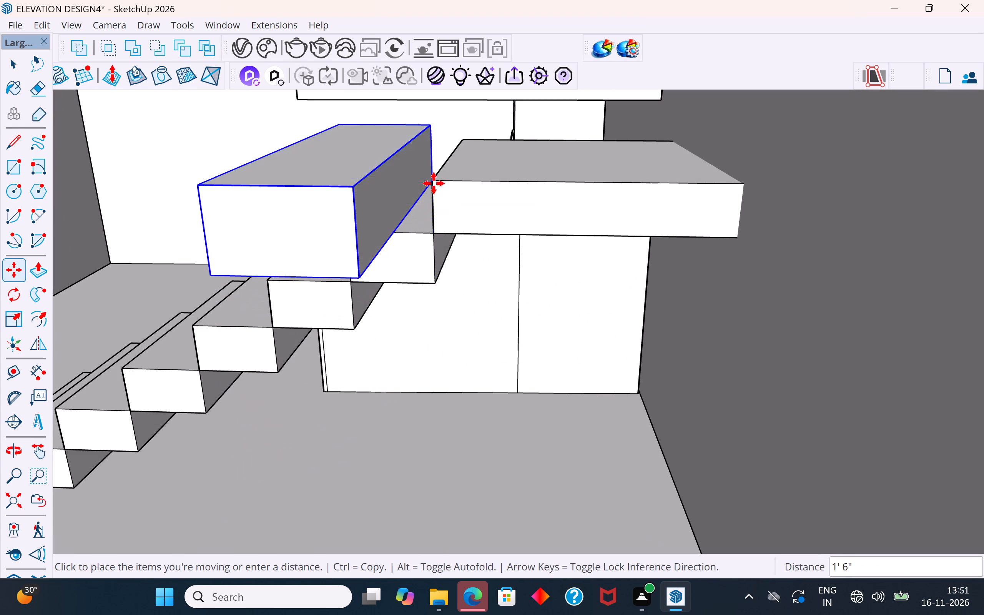
Rotate the copied step about its lower corner on the landing until it lies along the landing's front edge, and clear the selection.
middle_click_drag(454, 223, 515, 131)
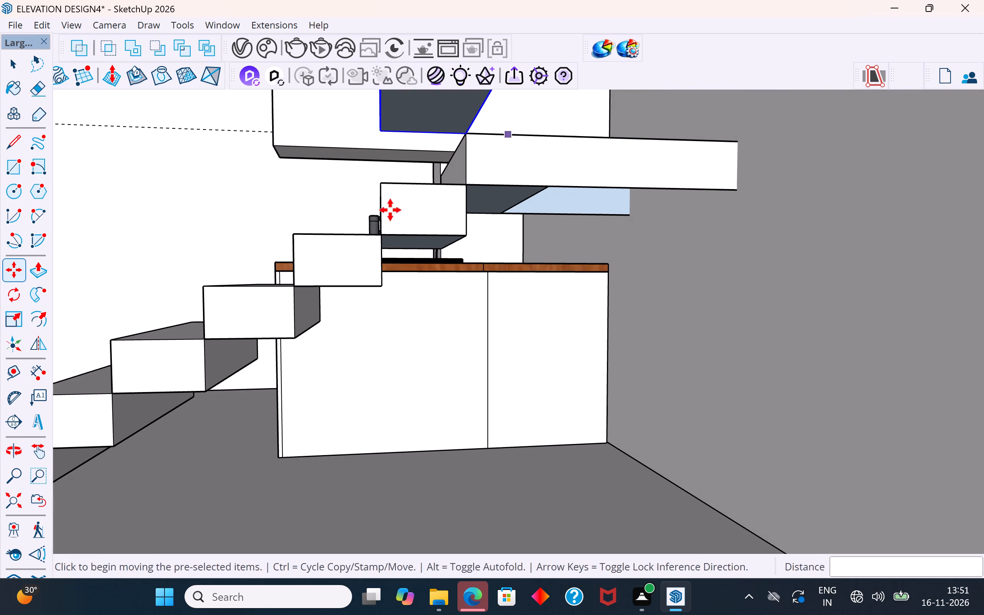
left_click(18, 293)
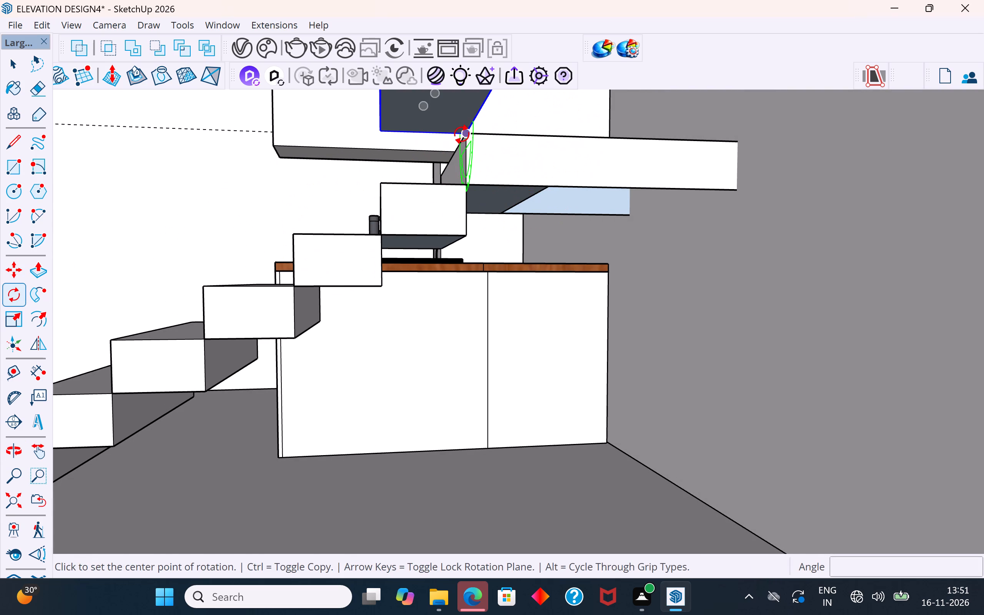
scroll(449, 213, "down", 4)
middle_click_drag(465, 225, 474, 185)
scroll(436, 355, "down", 14)
scroll(371, 489, "down", 7)
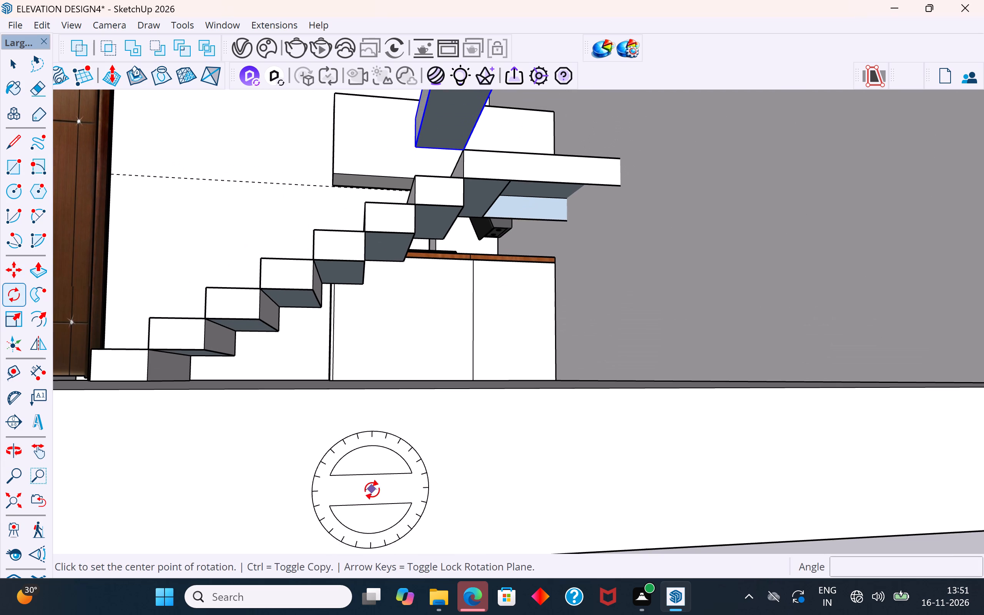
left_click(464, 149)
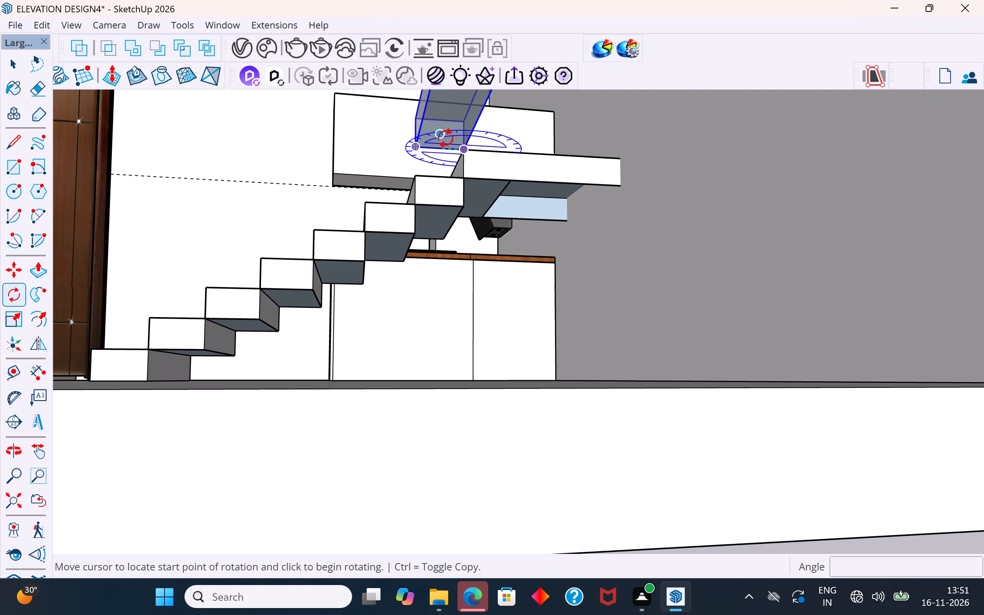
scroll(444, 211, "down", 3)
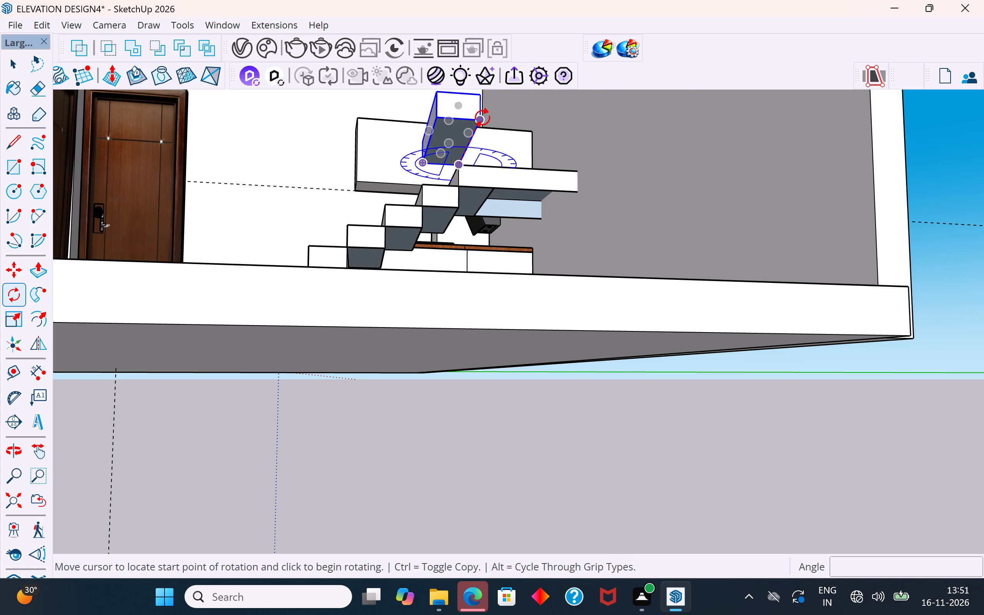
left_click(482, 117)
left_click(575, 171)
scroll(521, 229, "down", 3)
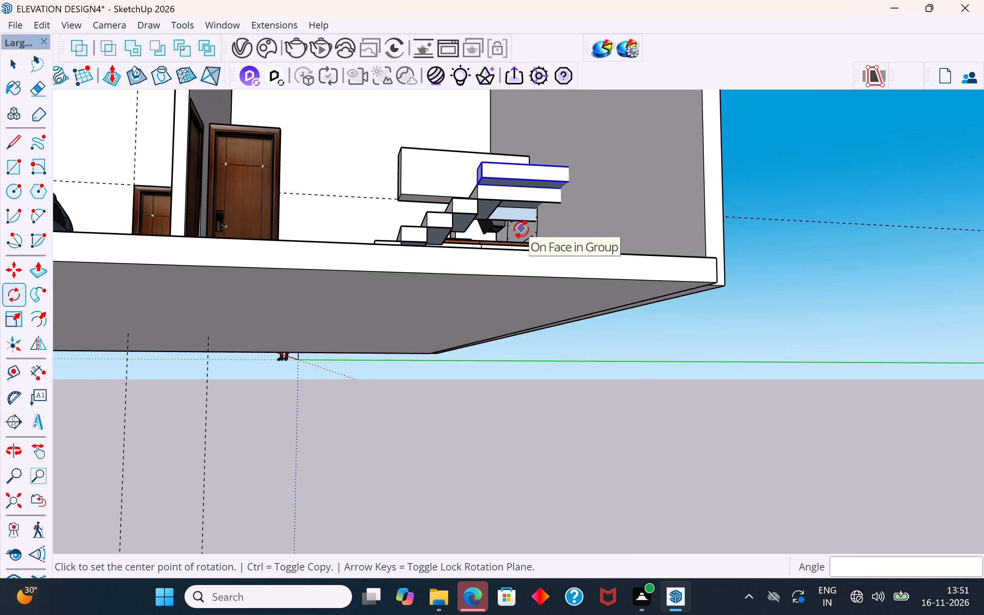
middle_click_drag(521, 229, 567, 427)
scroll(519, 361, "down", 2)
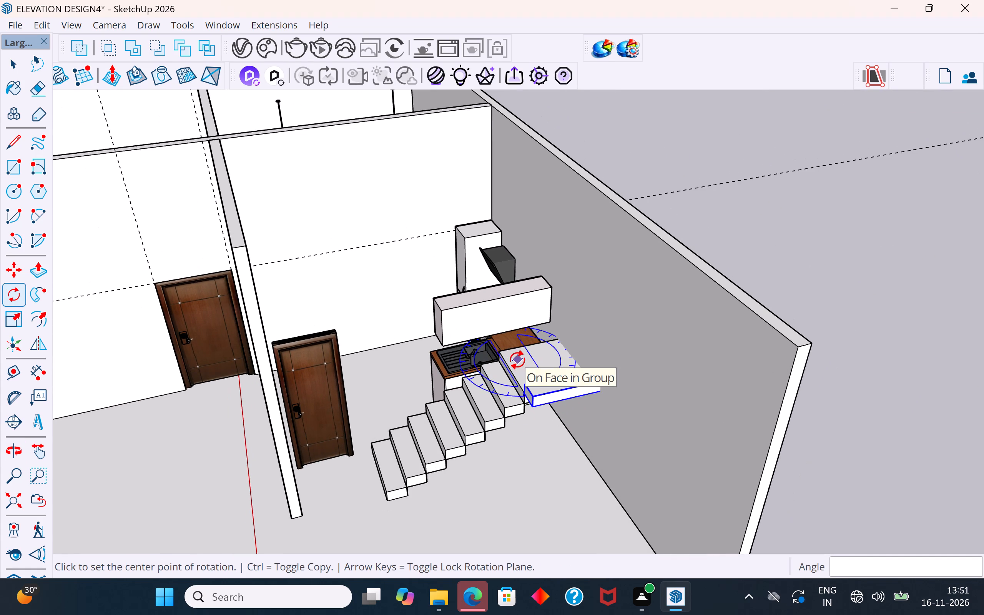
left_click(17, 60)
left_click(681, 143)
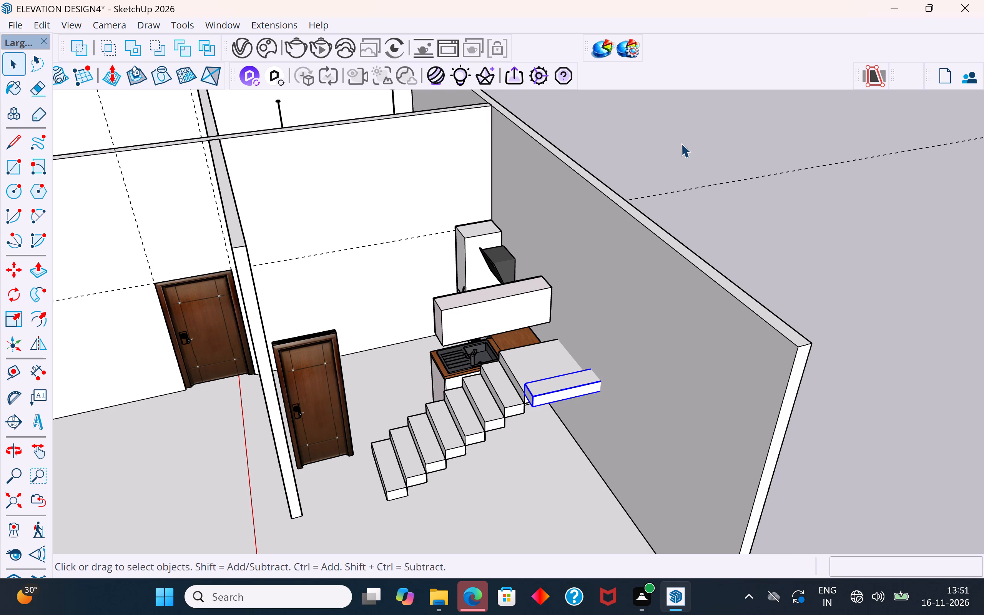
Copy the turned step onto its upper front corner, about 11 11/16" away, as the second step of the upper flight.
scroll(632, 253, "down", 2)
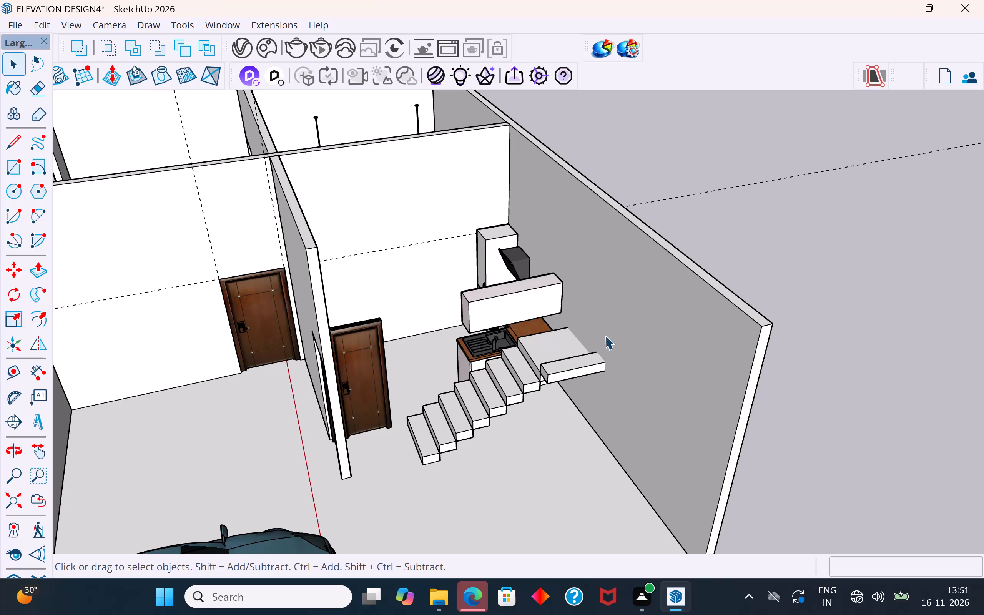
scroll(605, 336, "down", 4)
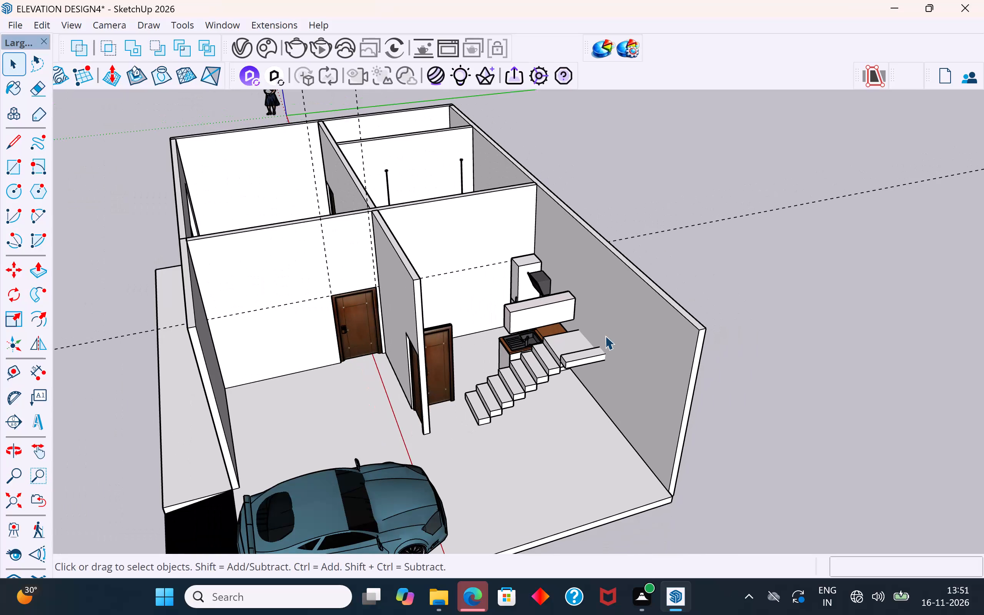
left_click(818, 332)
scroll(595, 387, "up", 3)
left_click(597, 343)
scroll(597, 343, "up", 4)
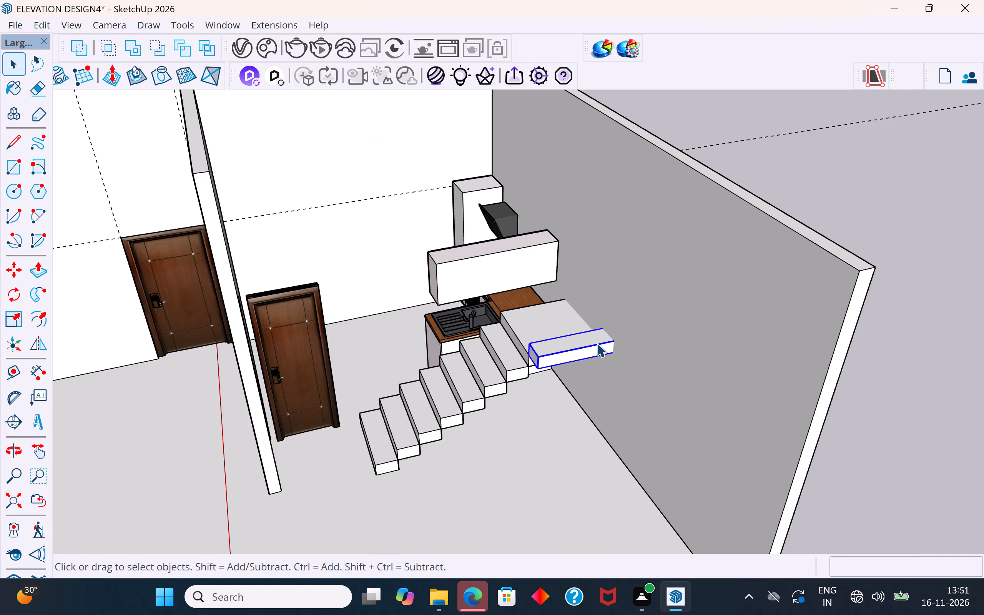
scroll(542, 357, "up", 3)
middle_click_drag(540, 352, 457, 336)
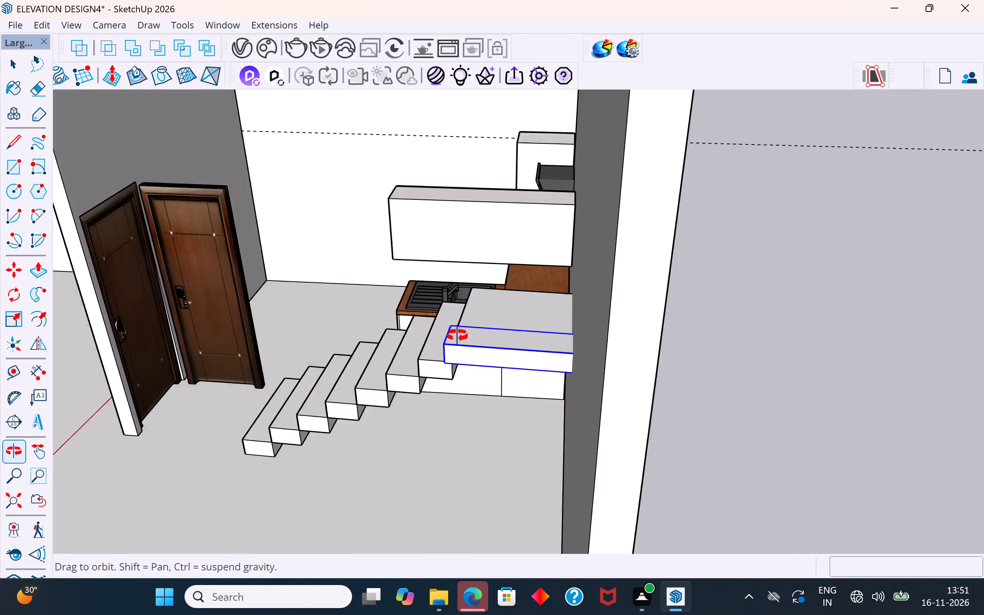
middle_click_drag(457, 336, 585, 373)
left_click(586, 309)
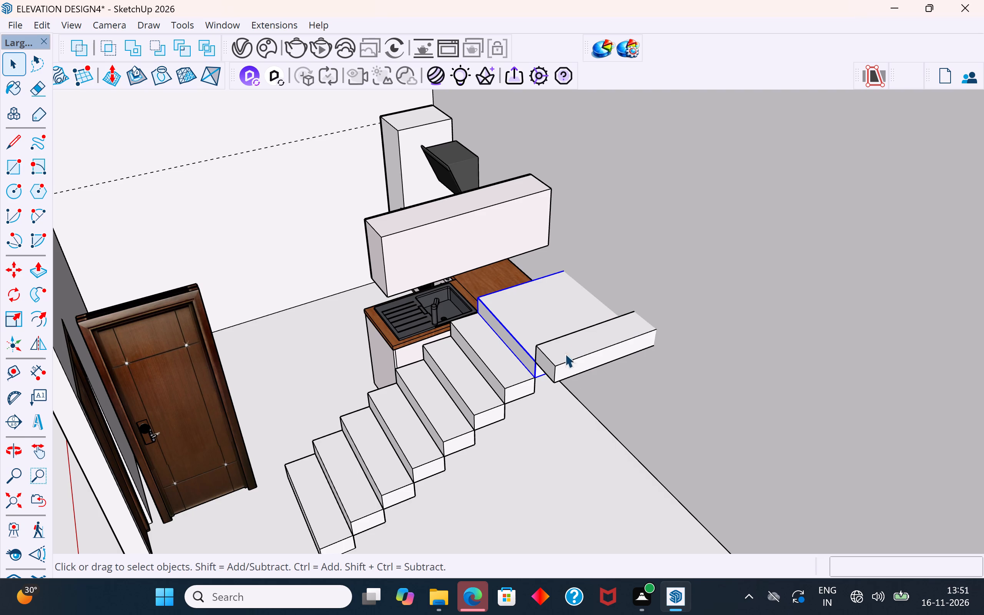
middle_click_drag(539, 374, 626, 391)
left_click(580, 358)
scroll(580, 358, "up", 1)
middle_click_drag(592, 347, 665, 282)
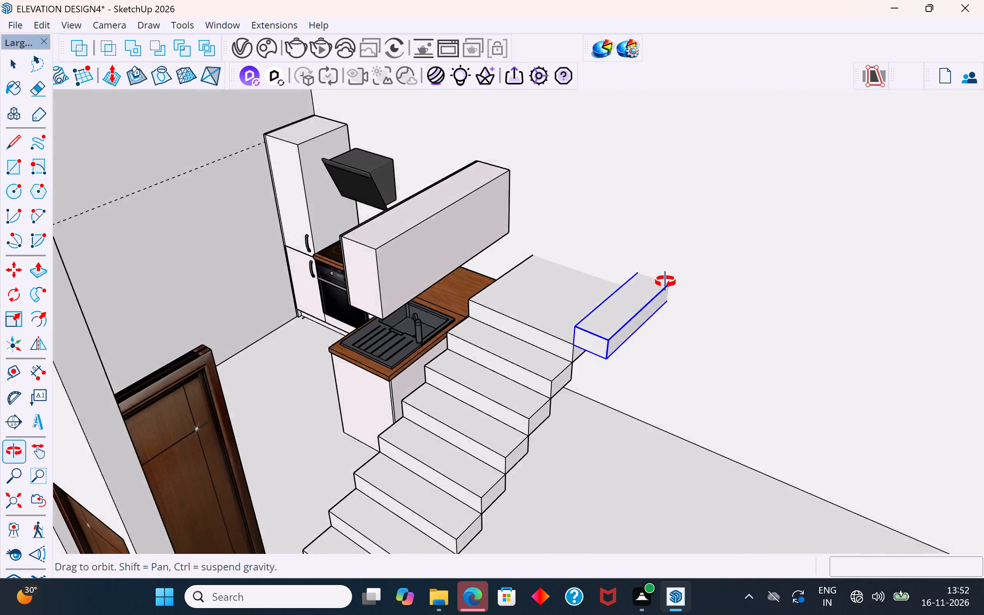
middle_click_drag(665, 282, 660, 216)
key("m")
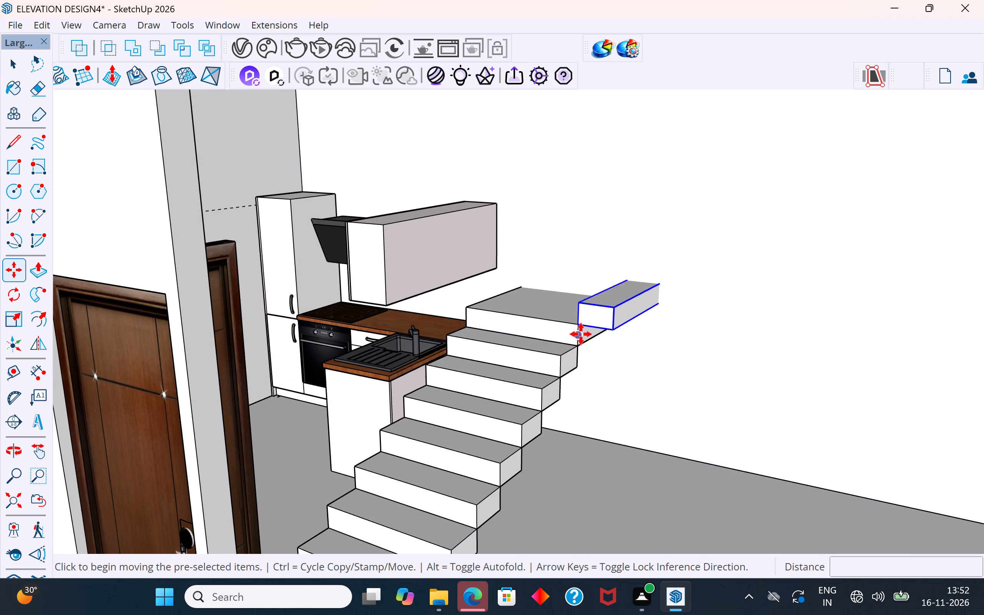
left_click(581, 333, "ctrl")
left_click(617, 312)
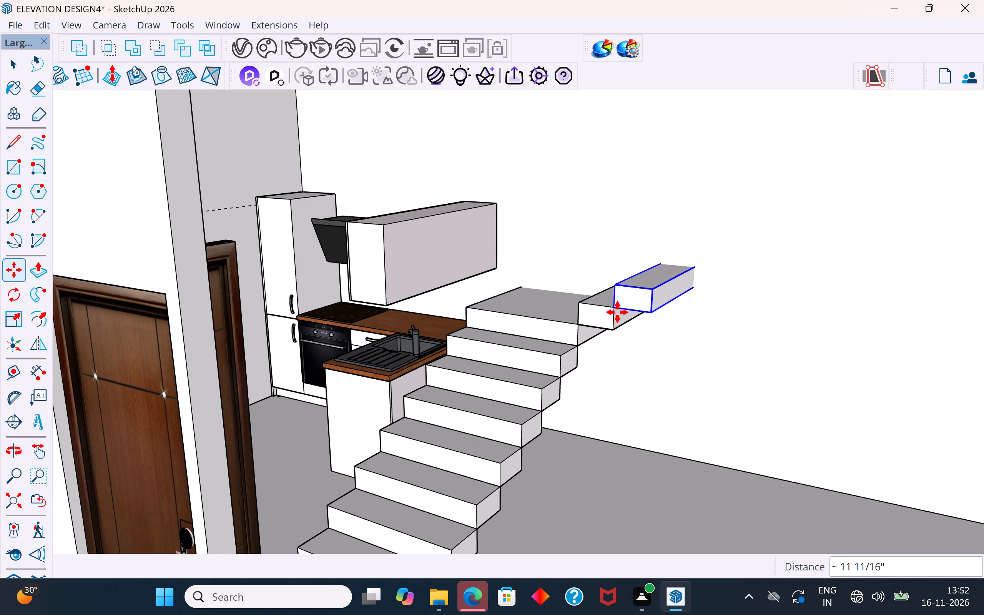
Add four more copies up the side wall, each about 11 11/16" from the previous one, giving a six-step upper flight; clear the selection.
left_click(617, 312, "ctrl")
left_click(658, 291)
left_click(658, 291)
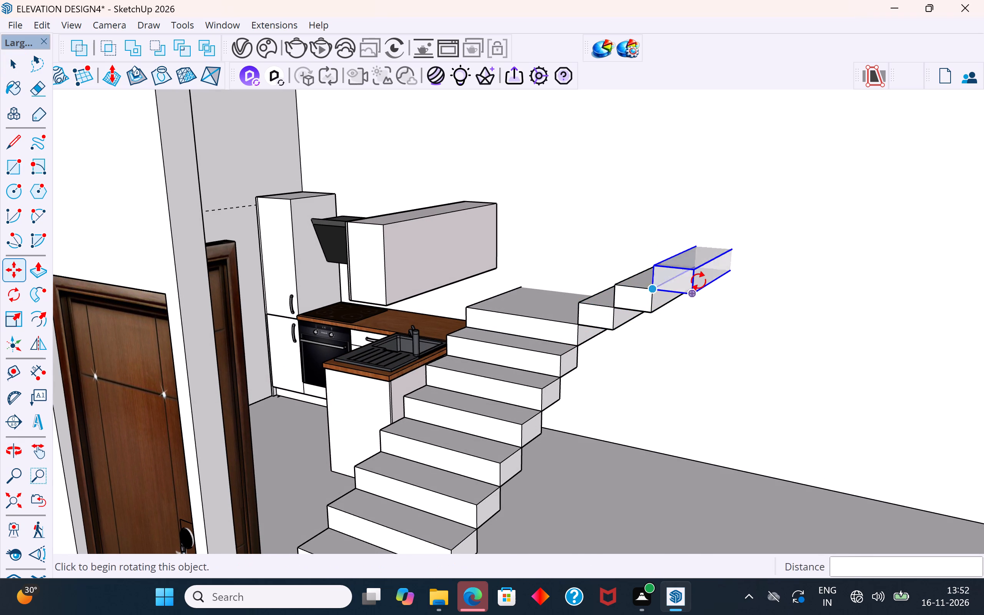
left_click(654, 293, "ctrl")
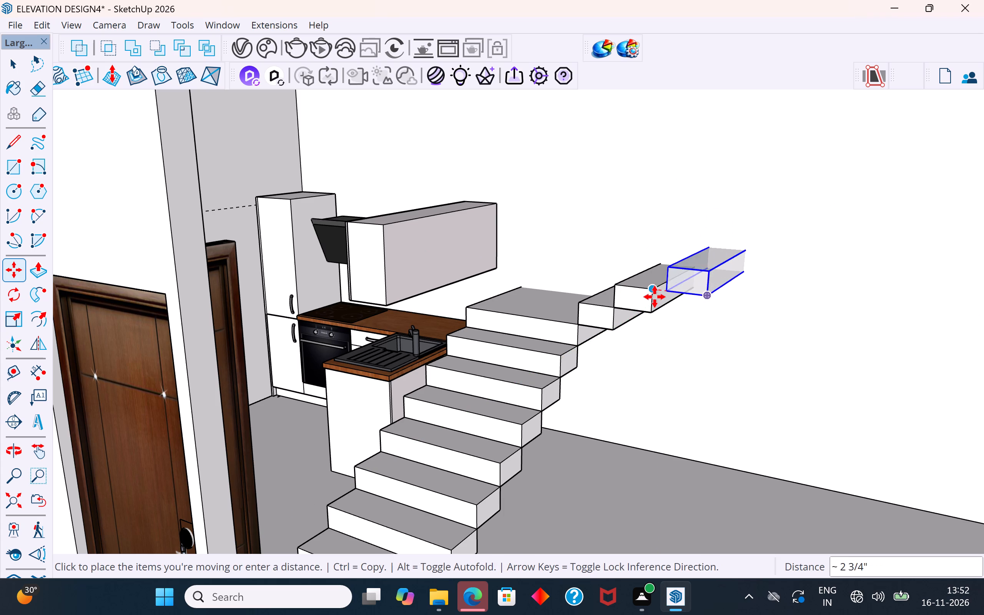
left_click(651, 296)
left_click(651, 294)
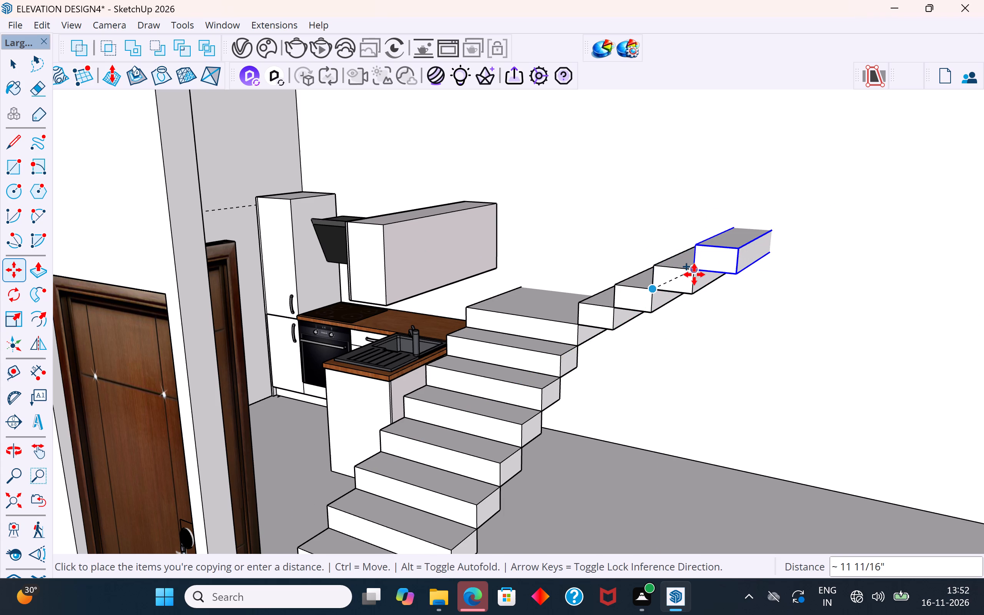
left_click(694, 274)
left_click(694, 274)
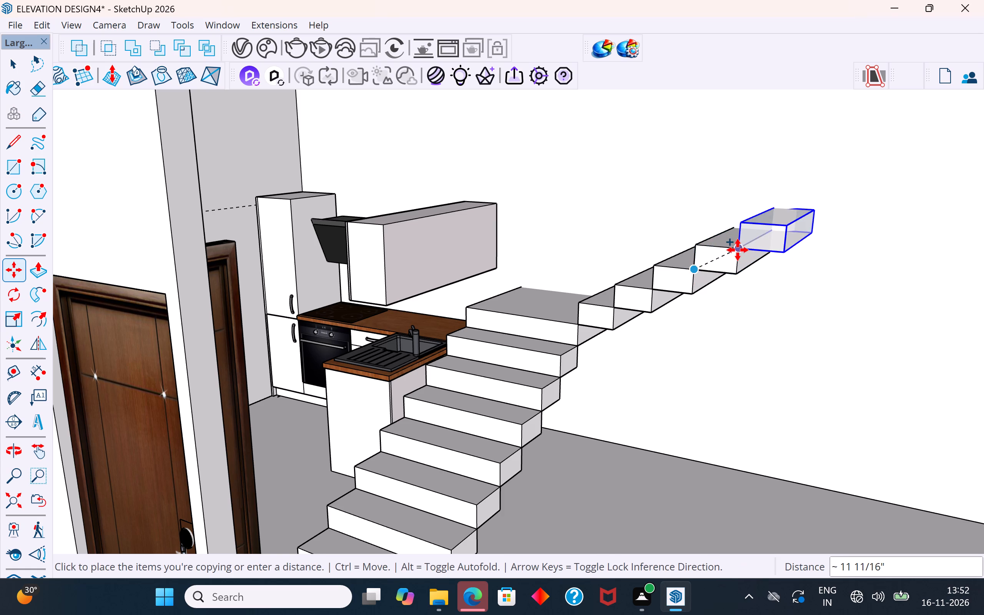
left_click(738, 250)
left_click(738, 250, "ctrl")
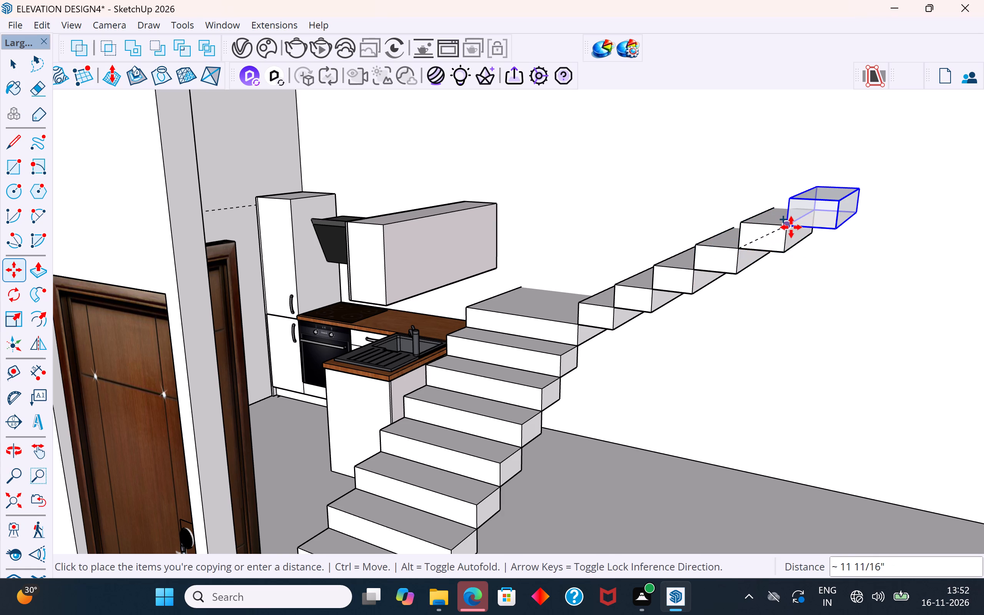
left_click(791, 227)
scroll(634, 417, "down", 5)
middle_click_drag(669, 390, 620, 438)
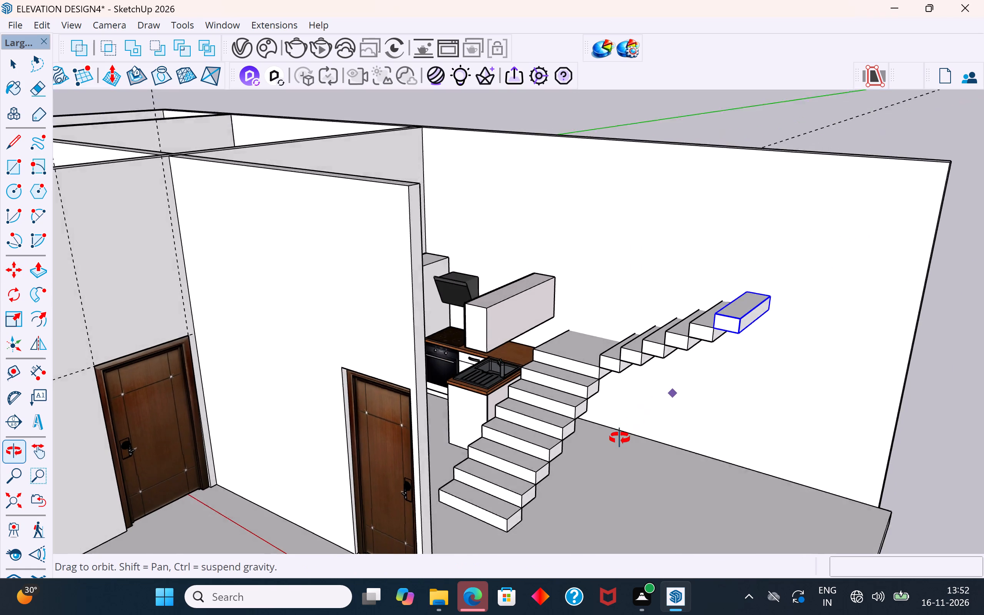
middle_click_drag(620, 438, 614, 446)
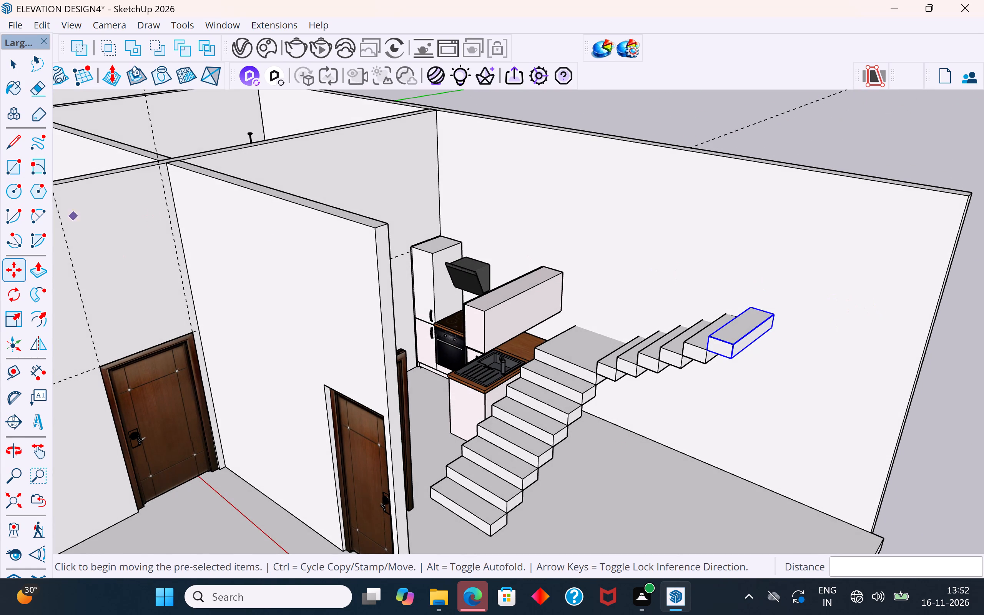
left_click(19, 67)
left_click(820, 115)
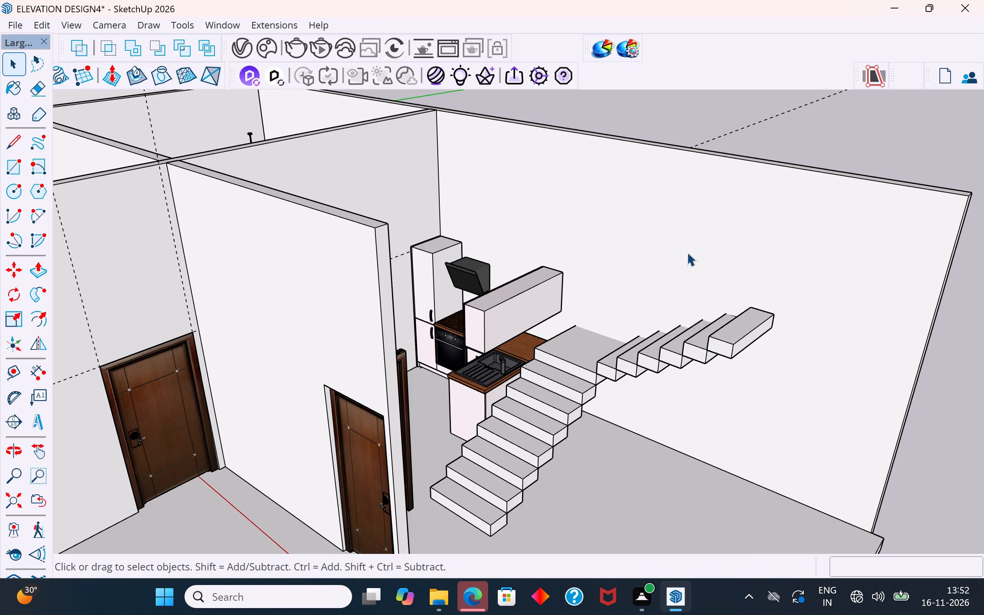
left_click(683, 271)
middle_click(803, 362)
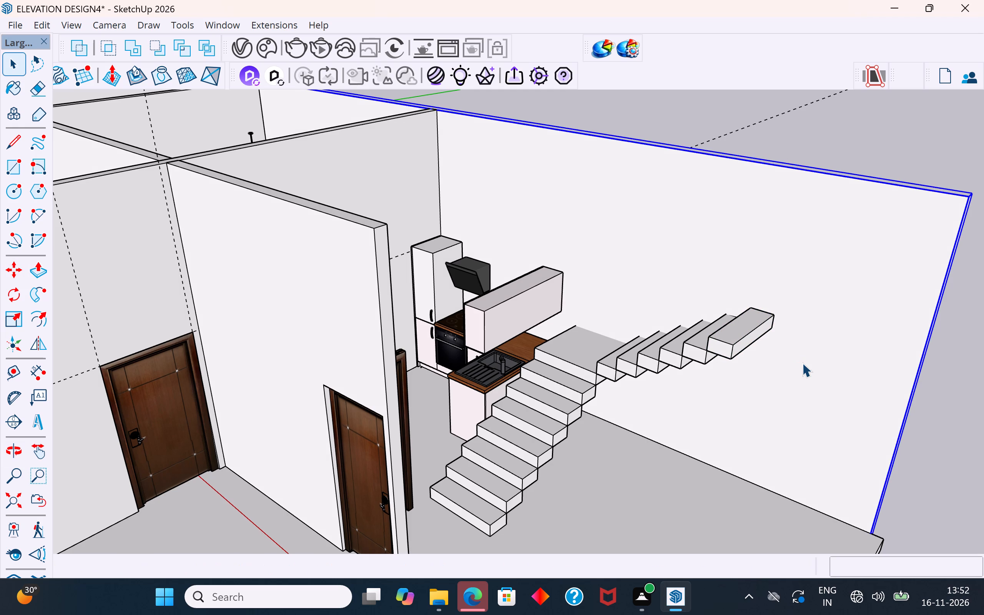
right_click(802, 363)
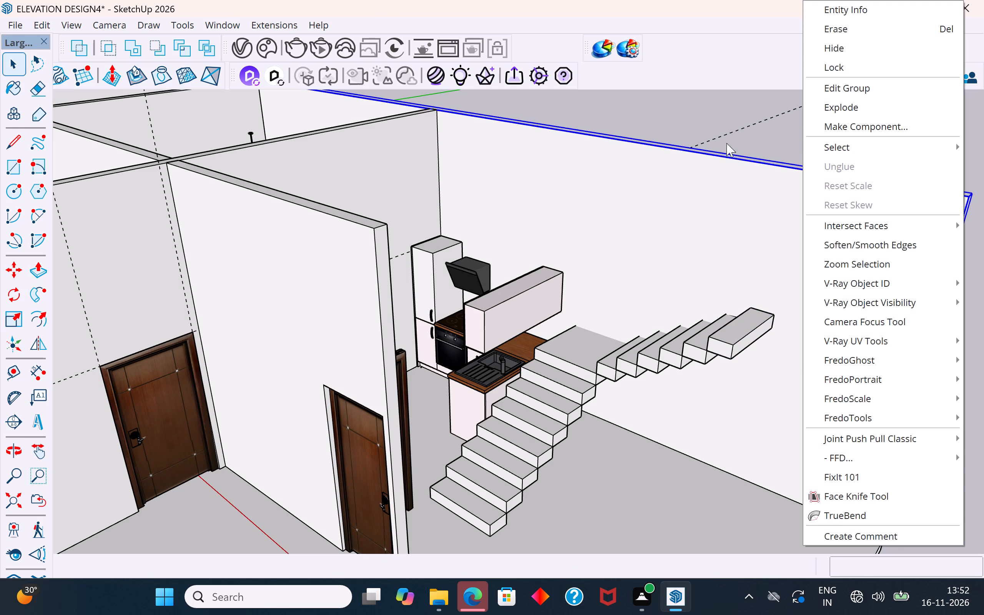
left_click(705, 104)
Examine the staircase's upper flight against the side wall, temporarily showing hidden back edges, and review it from several sides of the house.
key("k")
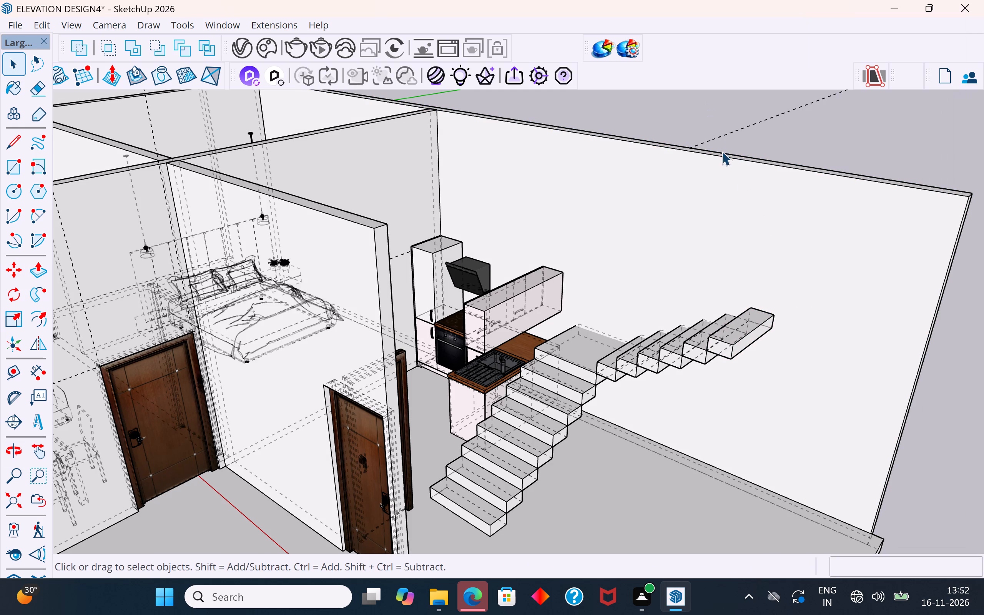
scroll(808, 373, "up", 2)
middle_click_drag(787, 351, 599, 303)
scroll(731, 356, "up", 7)
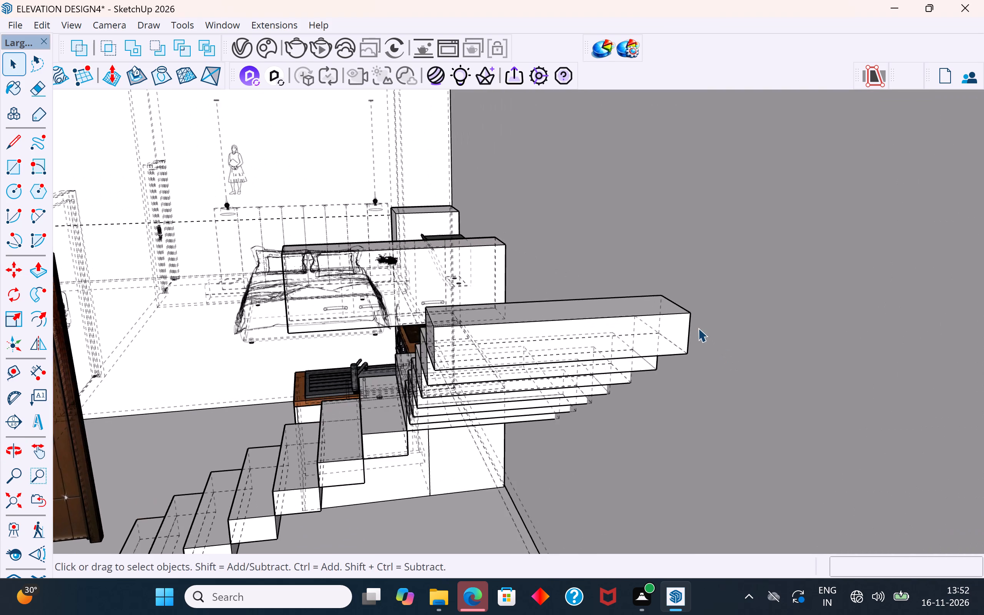
scroll(698, 328, "up", 3)
middle_click_drag(697, 327, 753, 389)
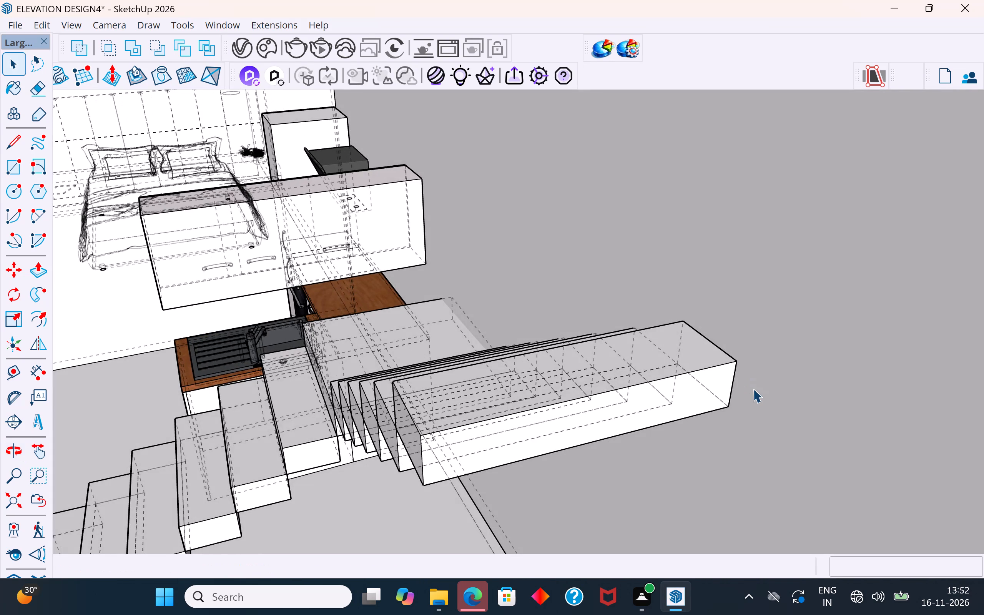
key("k")
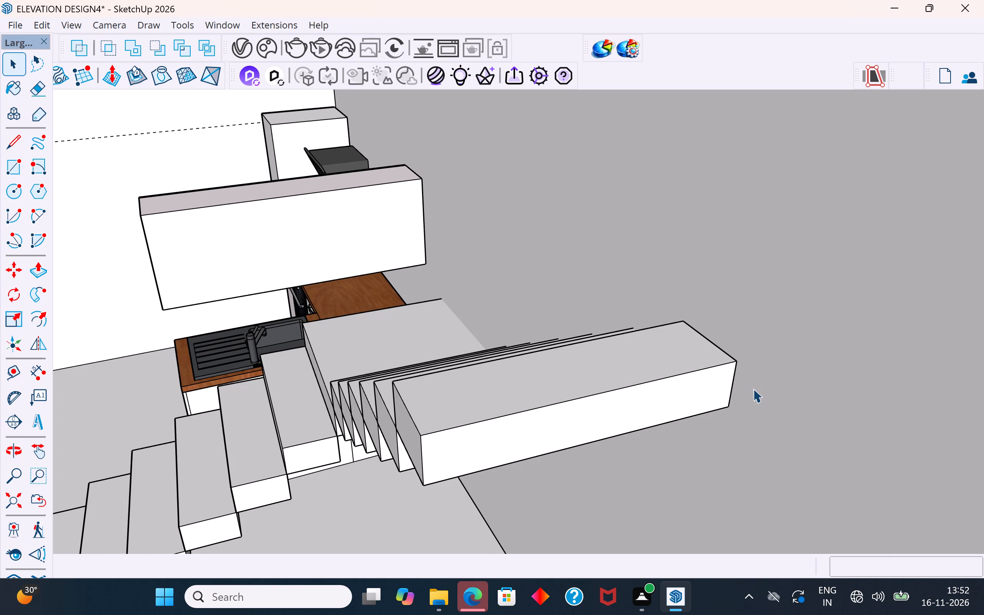
scroll(753, 389, "down", 16)
middle_click_drag(599, 348, 889, 446)
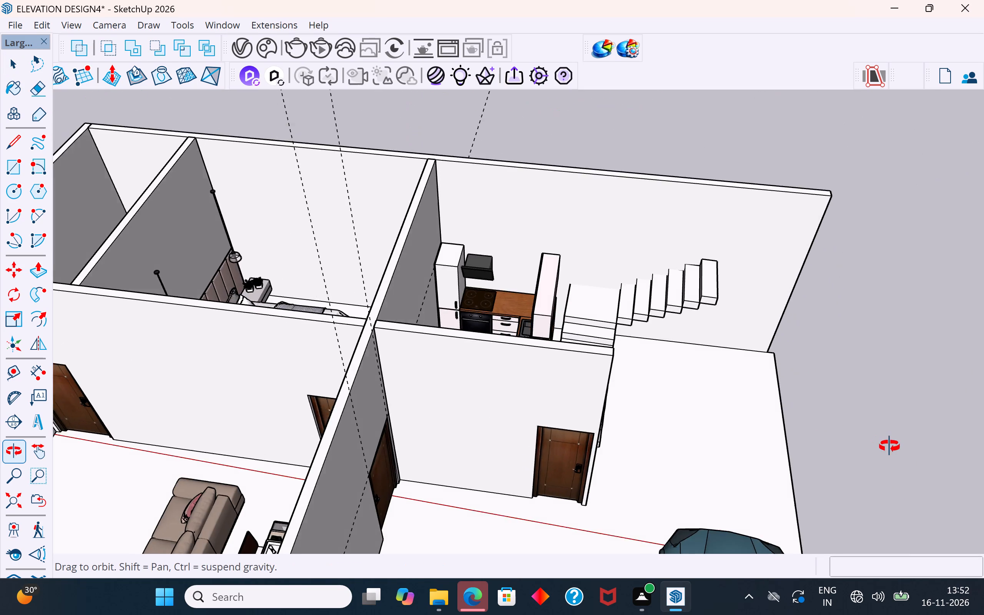
middle_click_drag(889, 446, 824, 307)
scroll(861, 331, "down", 1)
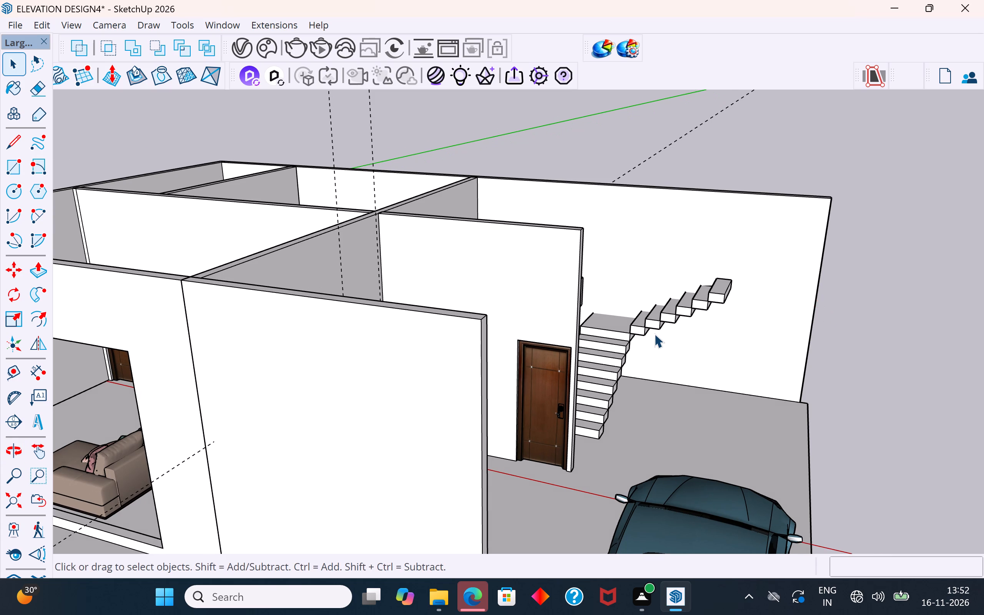
scroll(654, 334, "up", 2)
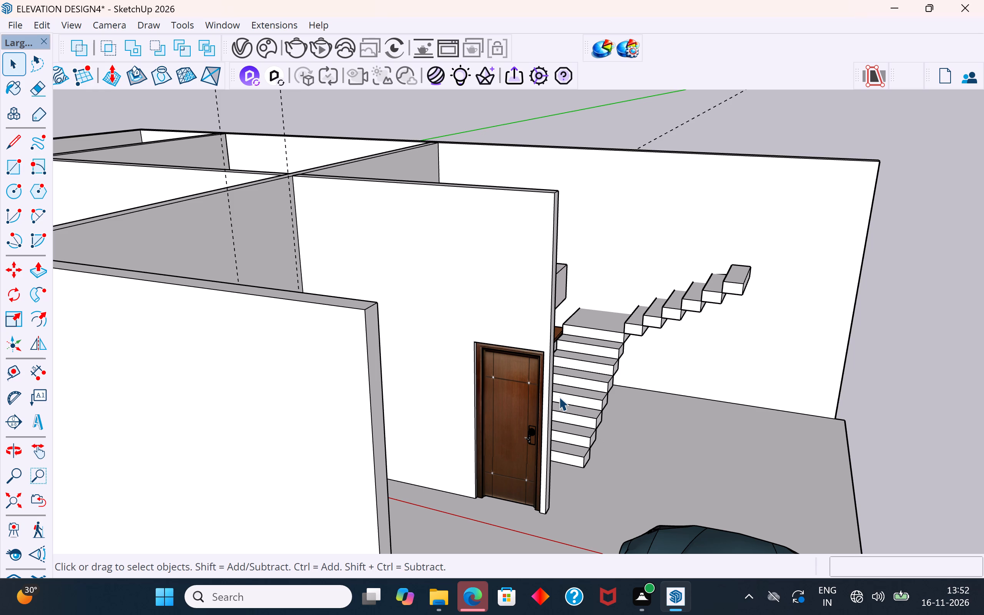
scroll(514, 386, "down", 2)
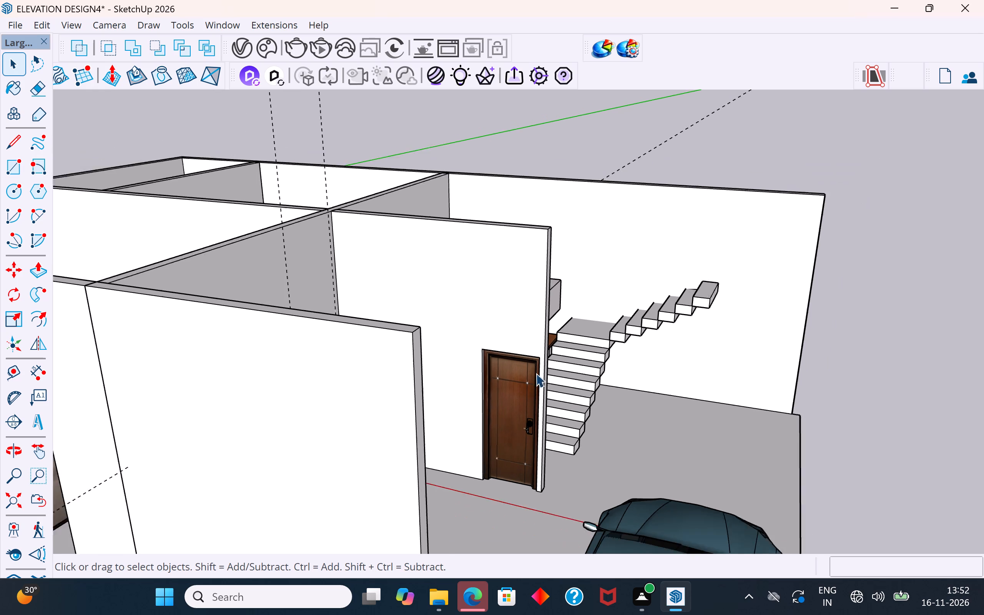
scroll(536, 373, "down", 2)
middle_click_drag(645, 362, 502, 461)
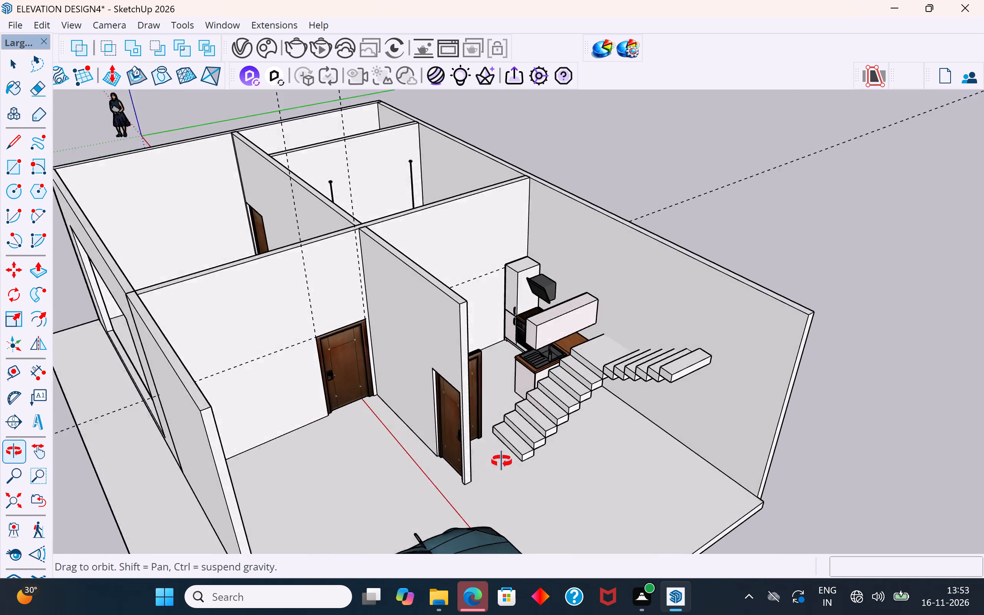
Examine the two-flight staircase beside the kitchen from several sides, checking how the upper flight ends along the side wall.
middle_click_drag(502, 461, 778, 520)
scroll(524, 302, "up", 4)
scroll(633, 329, "up", 1)
middle_click_drag(633, 329, 504, 316)
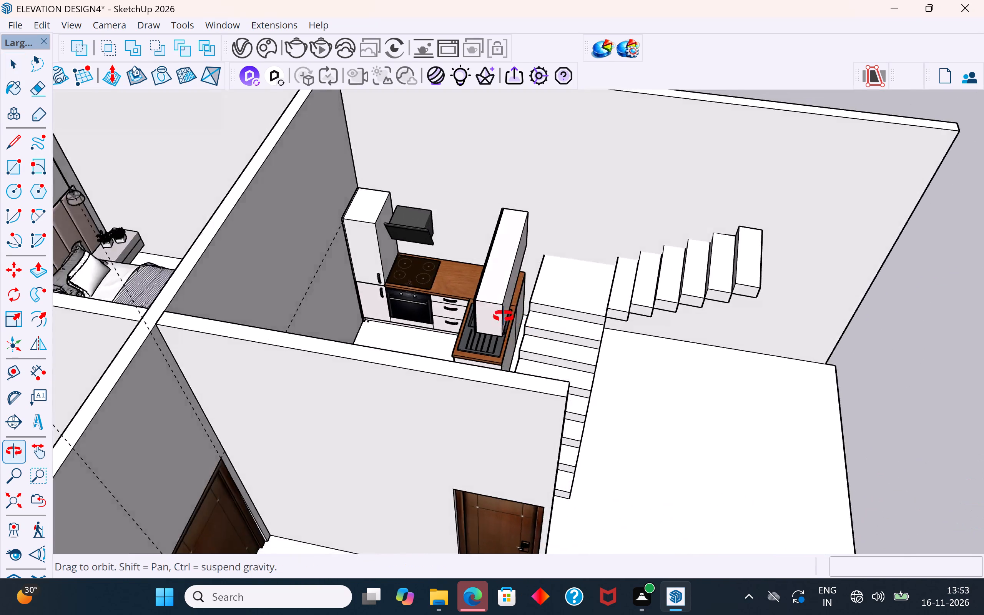
middle_click_drag(504, 316, 365, 313)
scroll(480, 374, "down", 3)
middle_click_drag(443, 414, 384, 345)
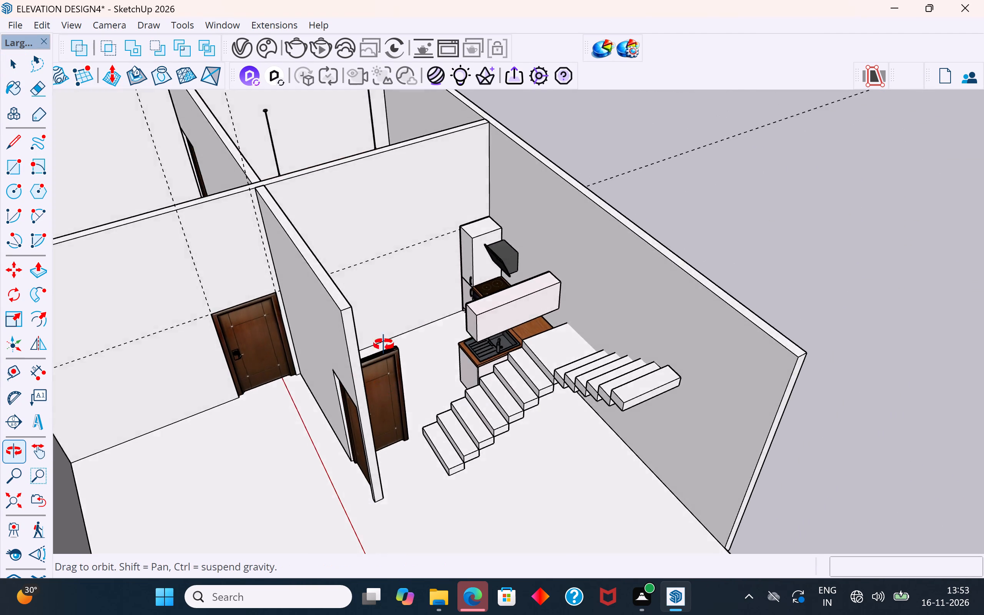
middle_click_drag(384, 345, 466, 374)
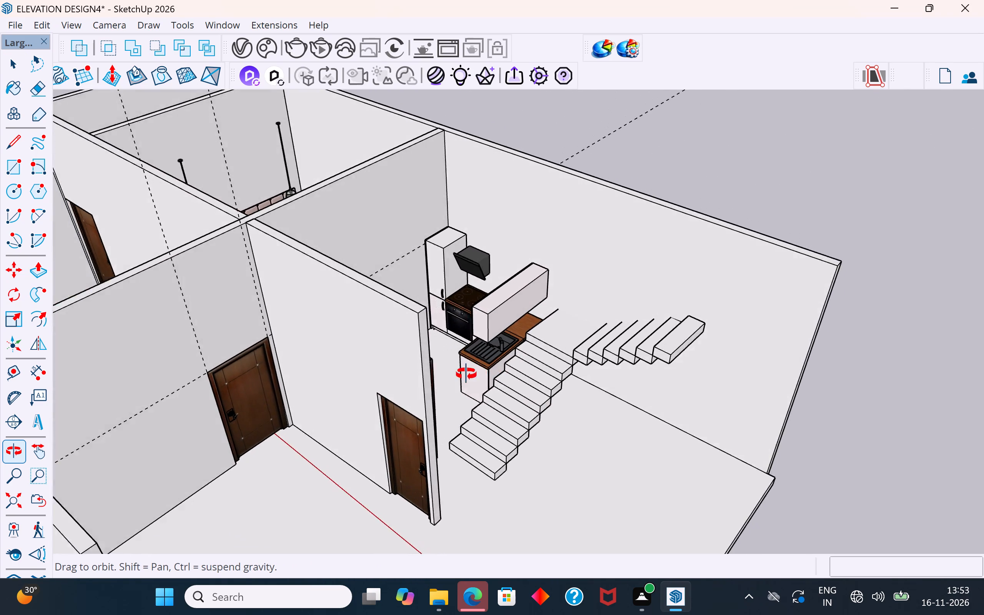
middle_click_drag(466, 374, 439, 388)
scroll(469, 452, "up", 1)
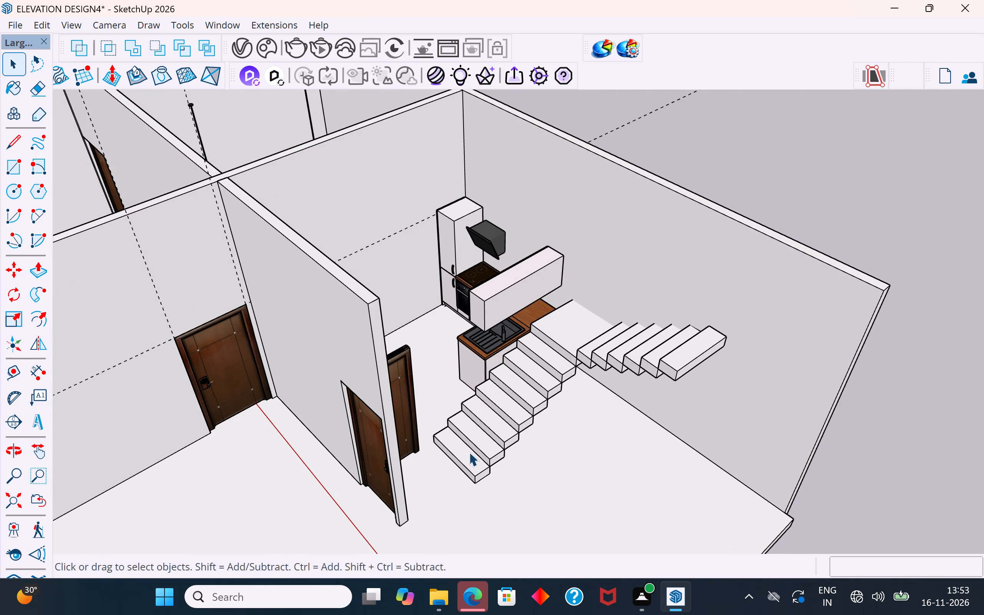
middle_click_drag(716, 359, 725, 234)
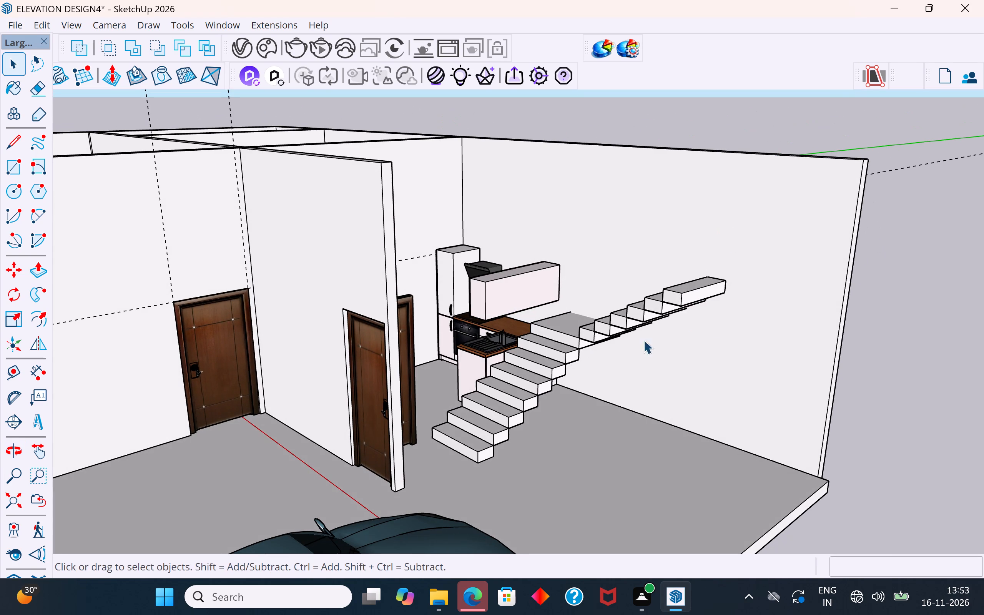
middle_click_drag(721, 319, 653, 383)
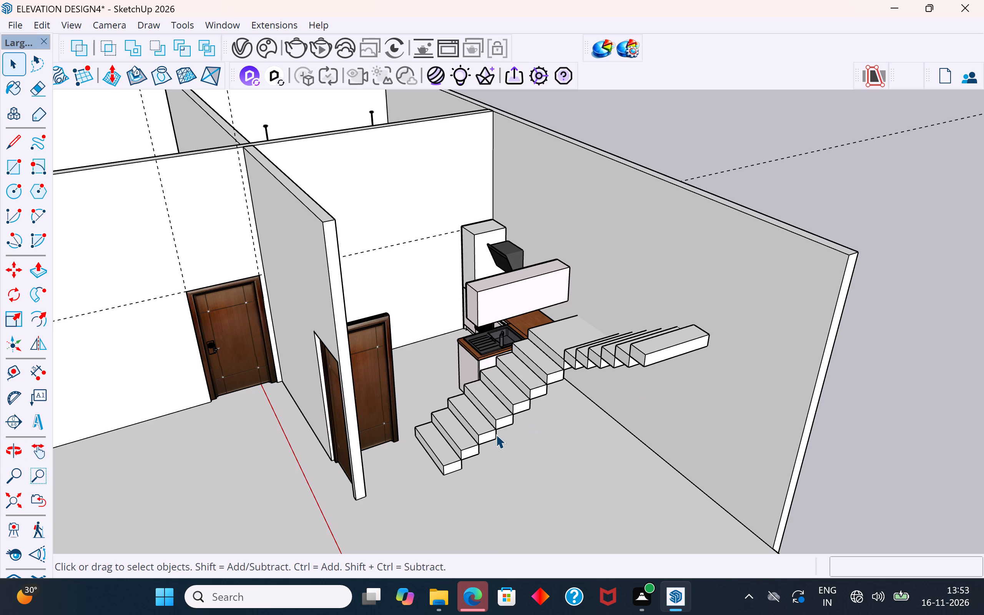
scroll(610, 372, "down", 2)
middle_click_drag(578, 432, 642, 499)
scroll(493, 491, "up", 2)
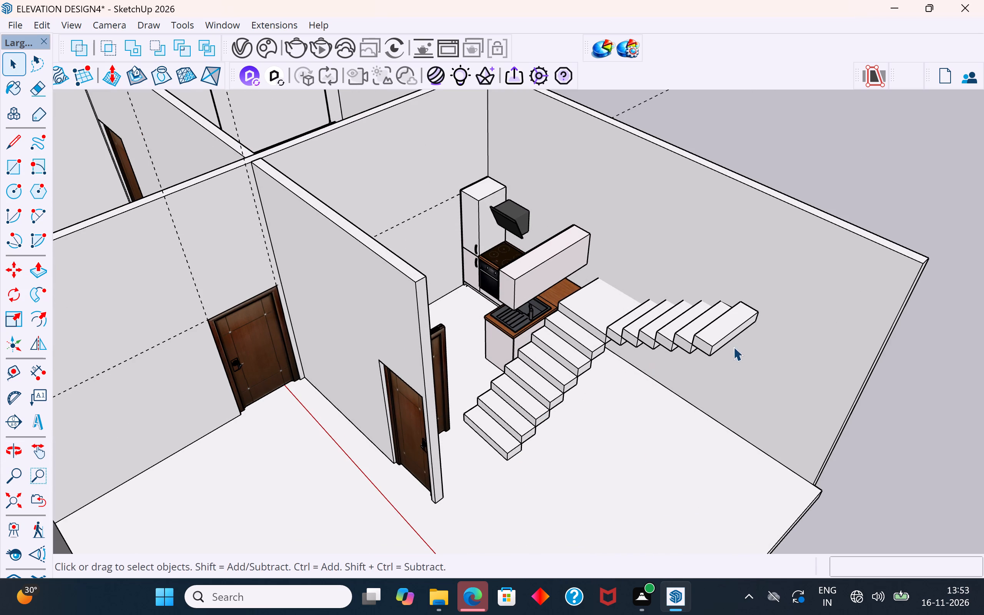
middle_click_drag(735, 347, 710, 314)
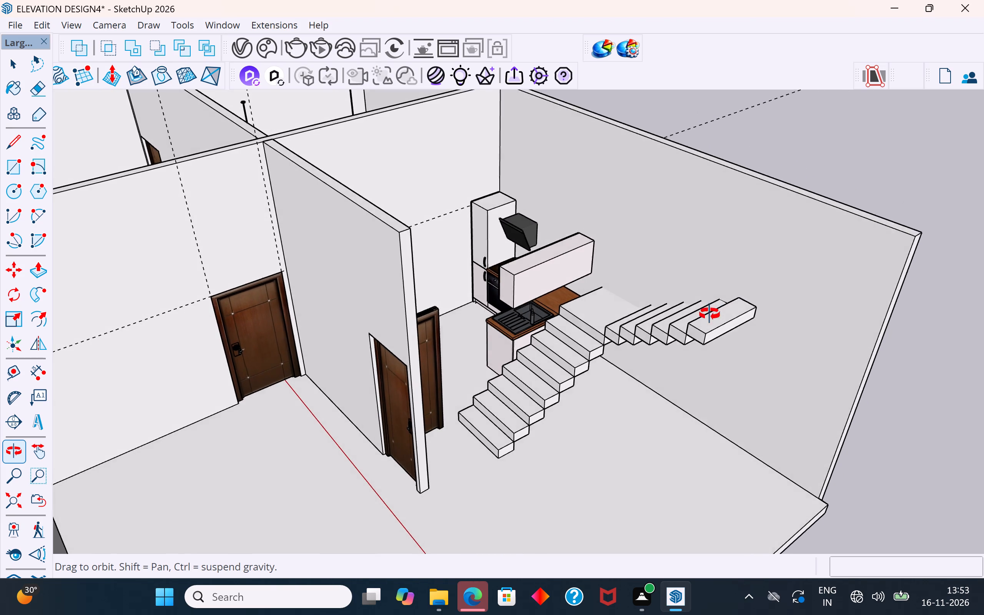
middle_click_drag(710, 314, 809, 359)
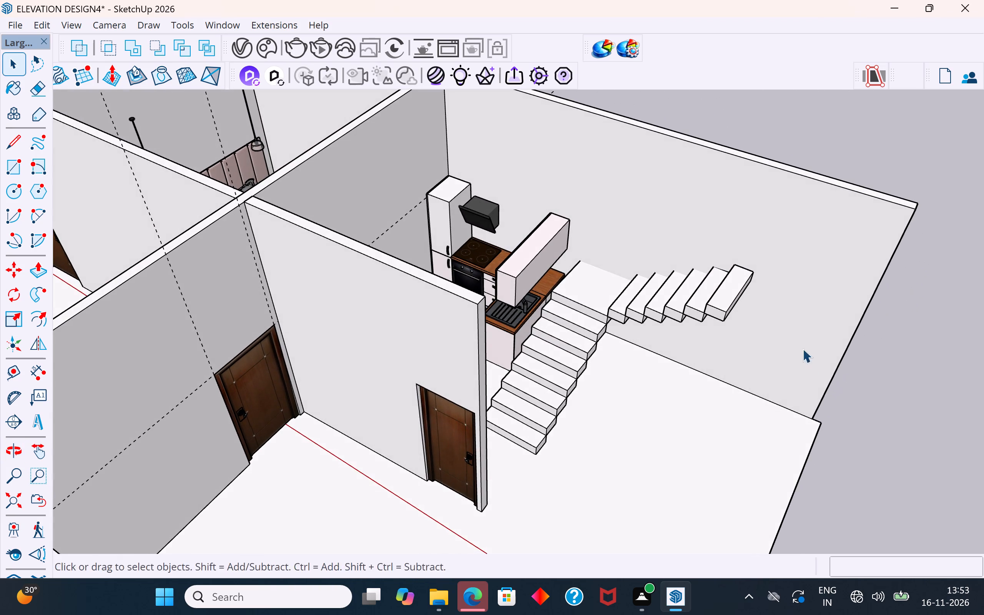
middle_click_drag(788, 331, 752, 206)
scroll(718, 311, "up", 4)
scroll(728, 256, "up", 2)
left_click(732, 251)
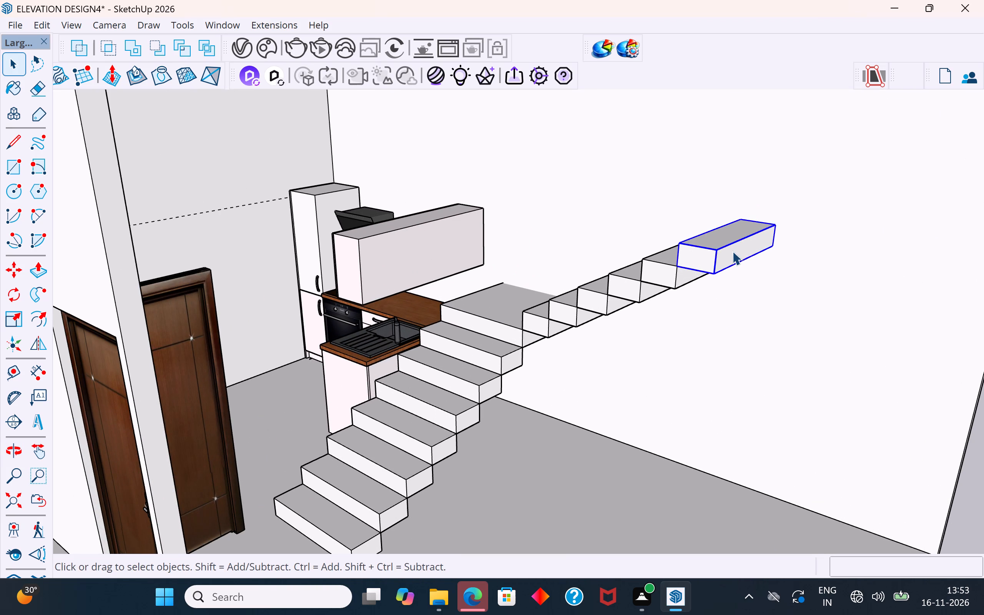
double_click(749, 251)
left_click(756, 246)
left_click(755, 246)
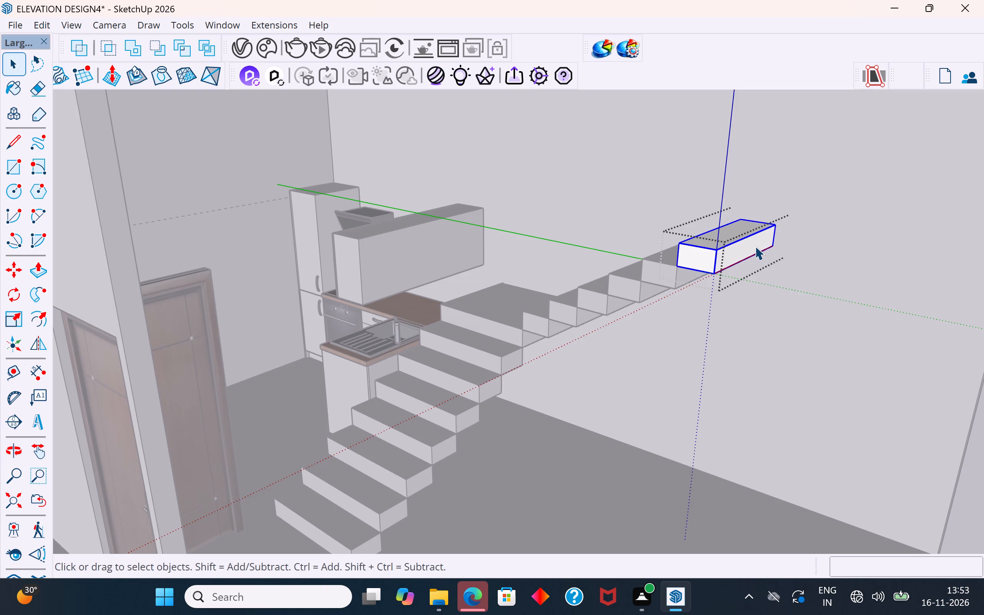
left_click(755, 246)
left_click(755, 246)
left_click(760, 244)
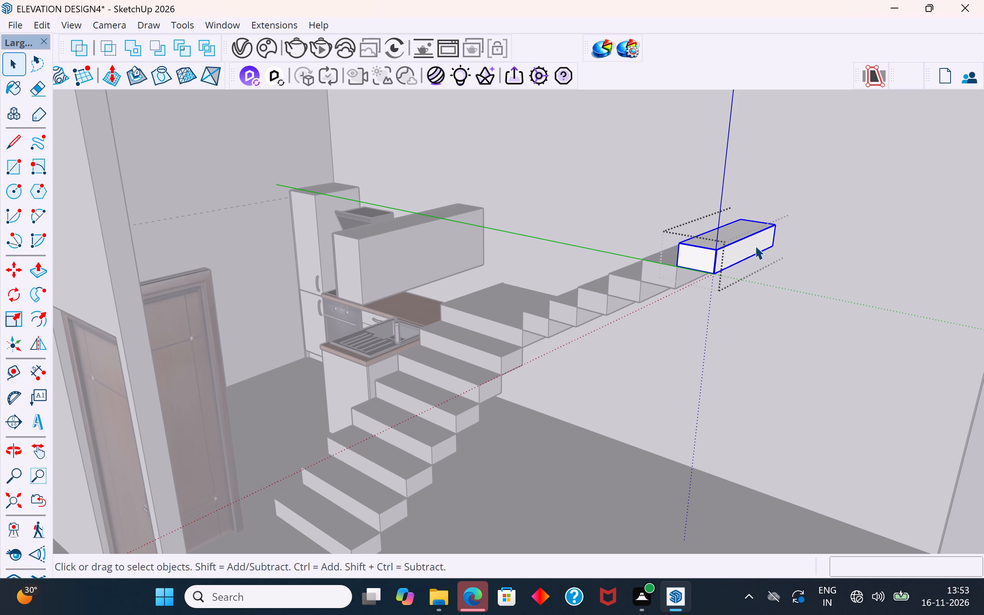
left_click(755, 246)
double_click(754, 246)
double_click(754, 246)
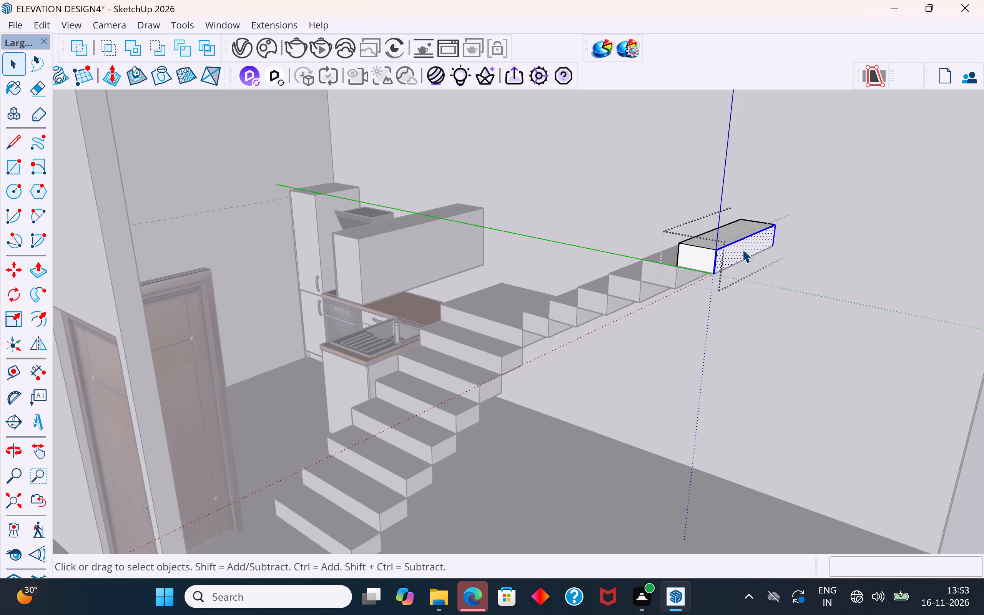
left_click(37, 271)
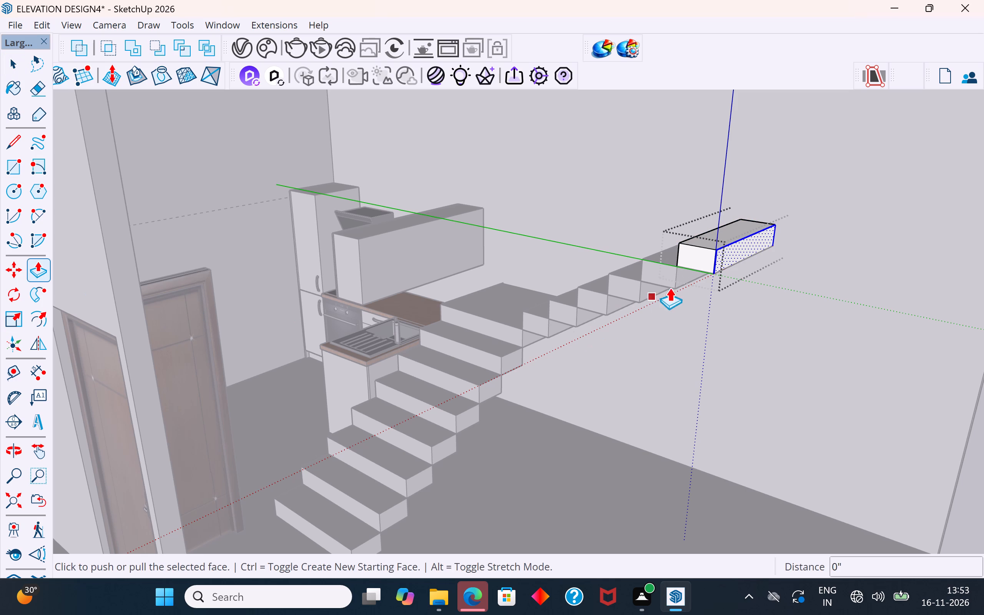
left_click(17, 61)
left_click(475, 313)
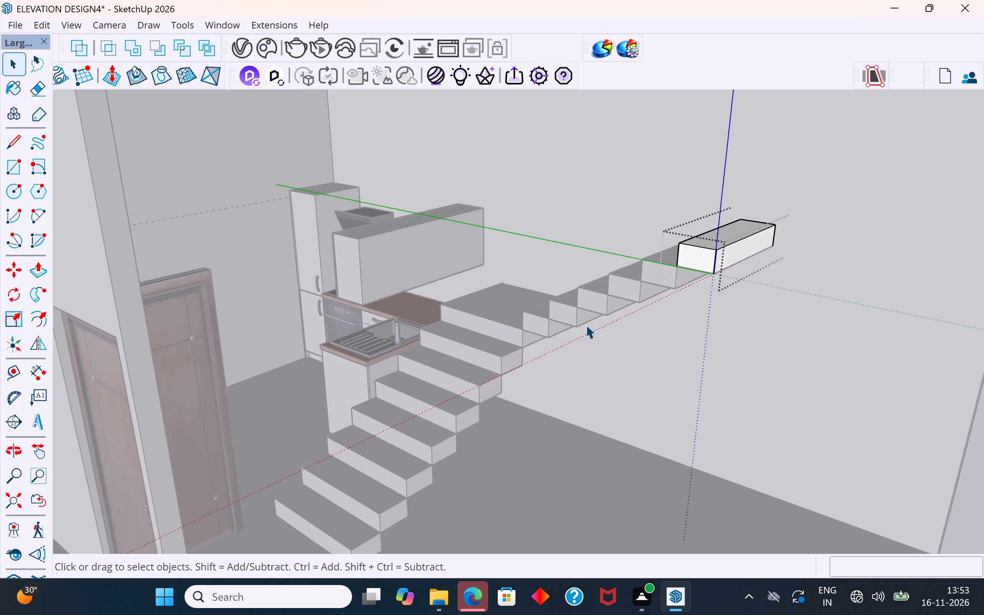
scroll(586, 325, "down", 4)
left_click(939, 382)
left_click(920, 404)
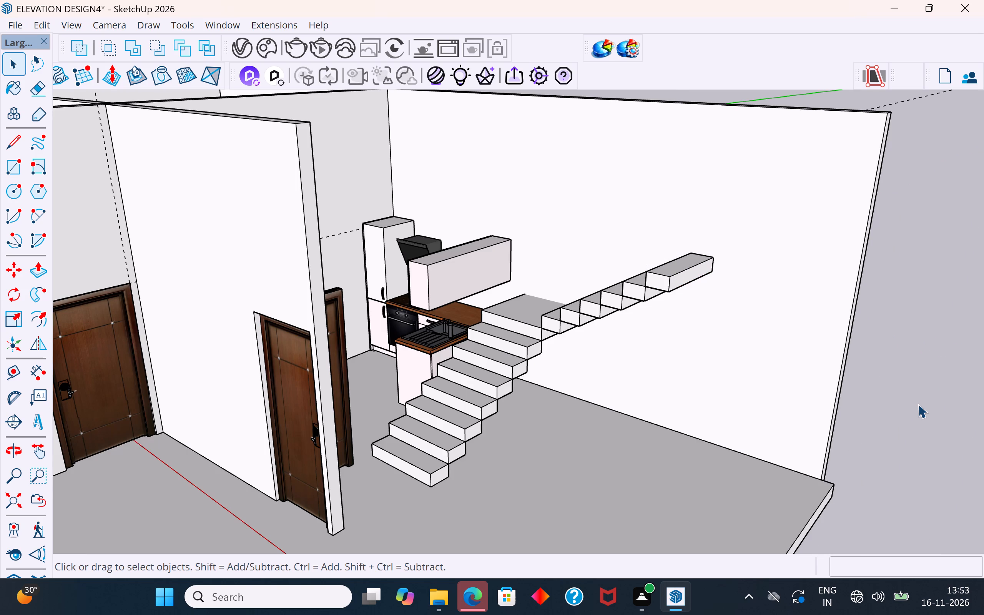
Copy the landing from its lower corner onto the upper front corner of the upper flight's top step, and clear the selection.
left_click(510, 324)
key("m")
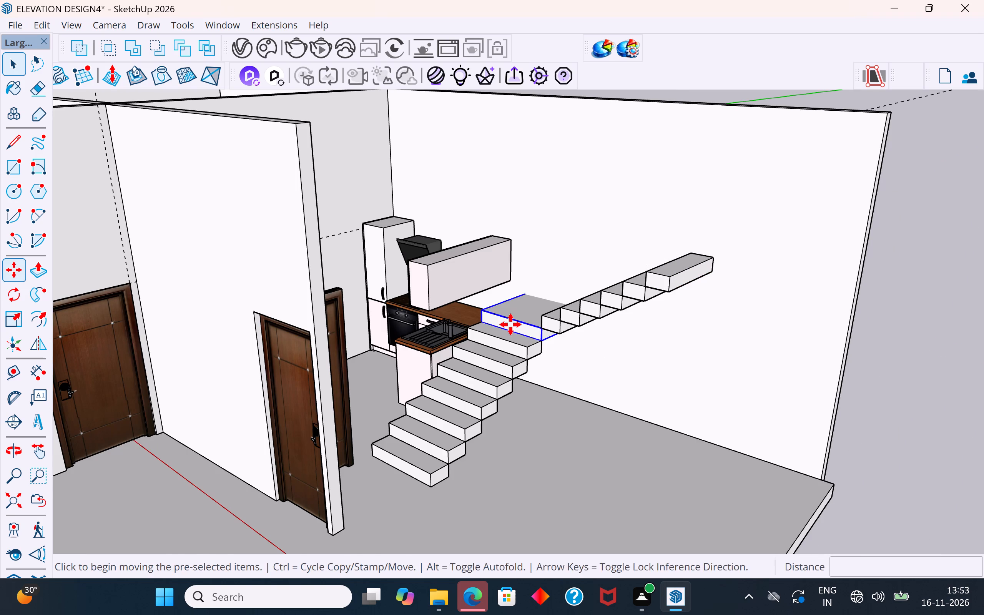
left_click(480, 328, "ctrl")
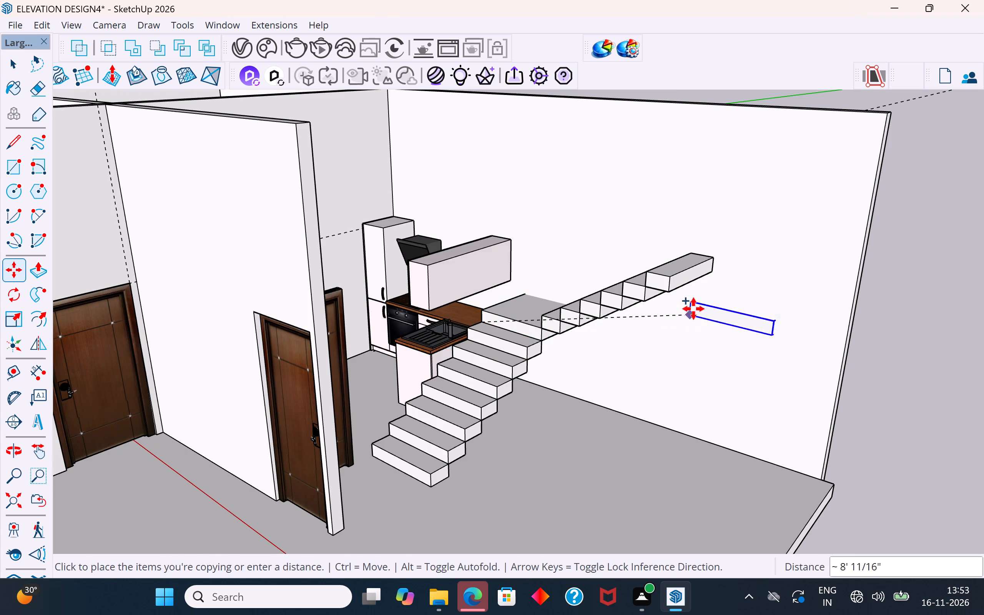
left_click(670, 279)
middle_click_drag(773, 321, 739, 467)
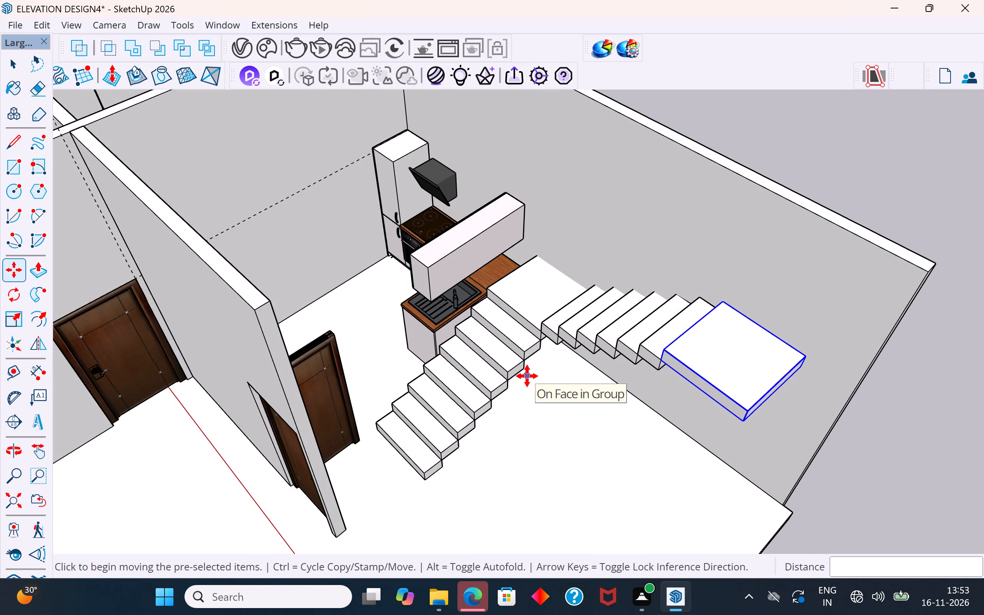
left_click(13, 72)
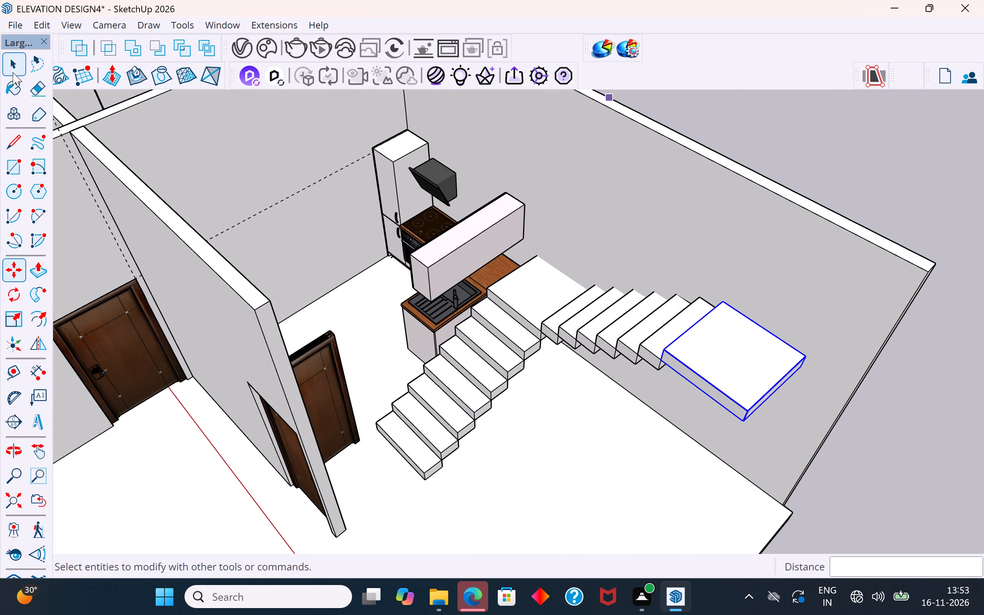
left_click(693, 130)
Copy the lower flight's top step from its lower front corner onto the new landing's upper corner, starting a third flight.
scroll(613, 185, "down", 4)
middle_click_drag(766, 348, 704, 193)
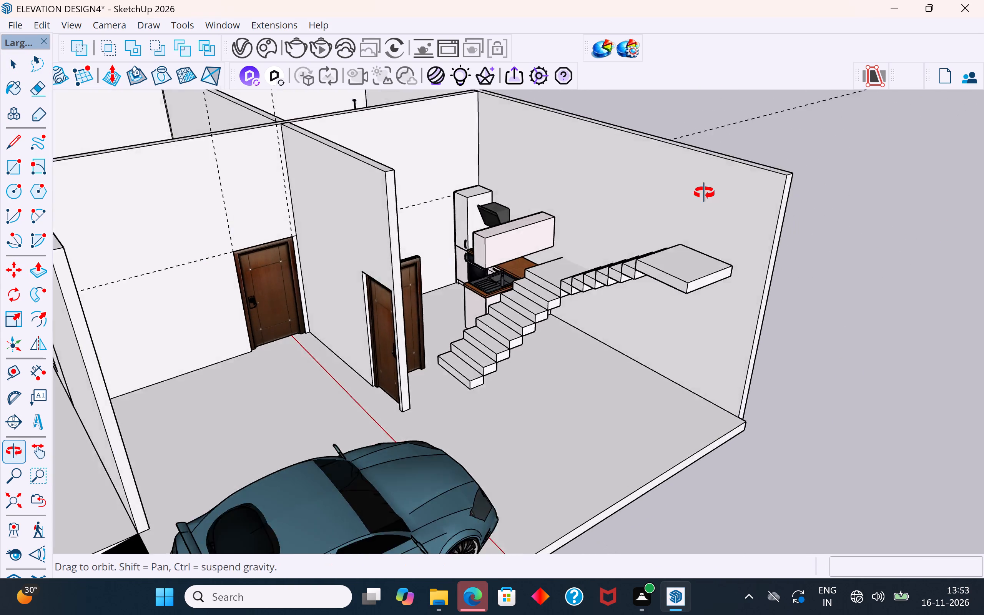
middle_click_drag(704, 193, 635, 165)
scroll(580, 338, "up", 4)
left_click(538, 286)
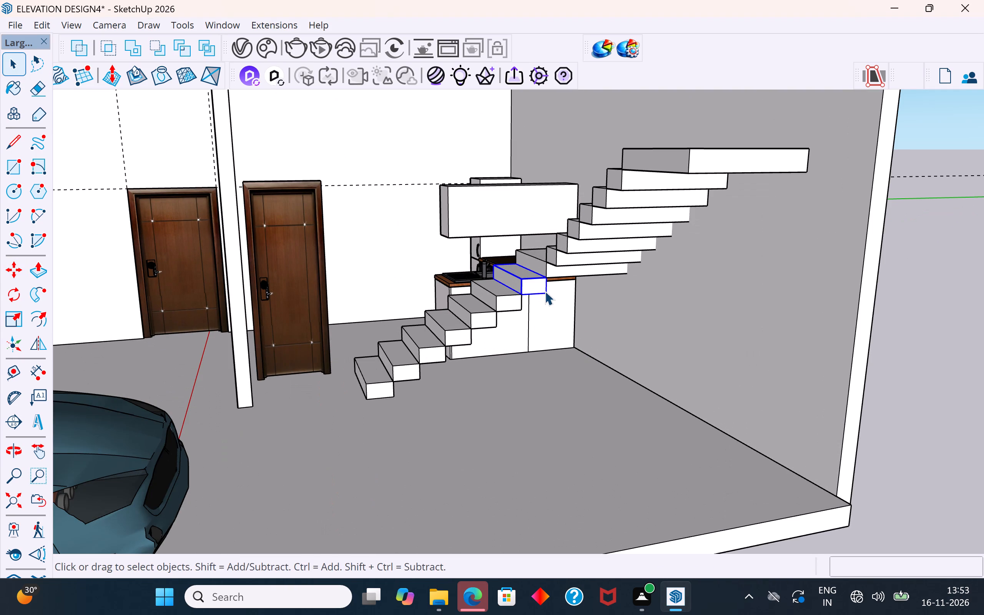
key("m")
left_click(547, 294, "ctrl")
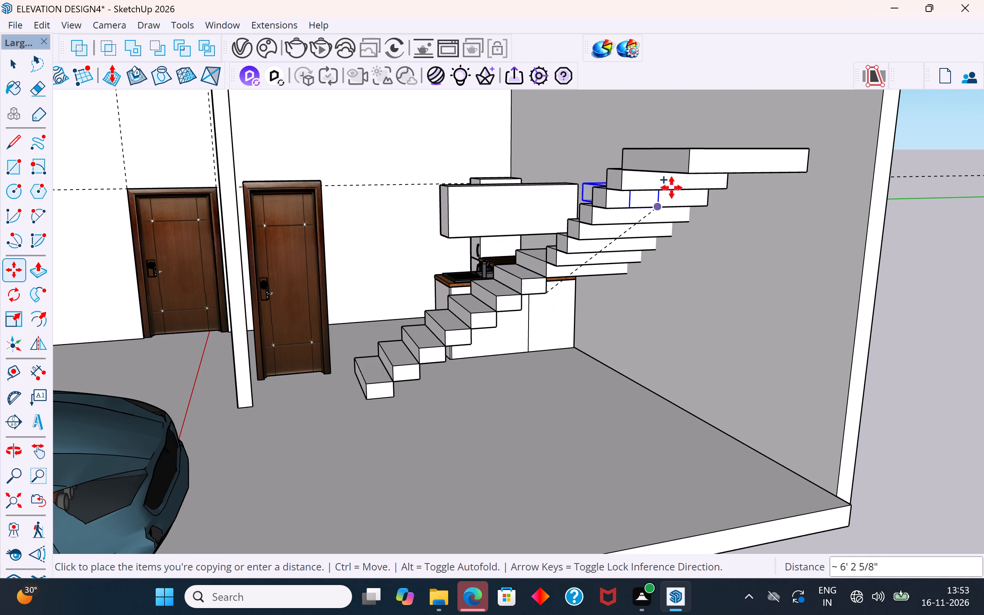
left_click(690, 149)
Add five more copies of the third flight's first step, rising away from the side wall, each about 11 11/16" from the previous one.
scroll(685, 225, "down", 2)
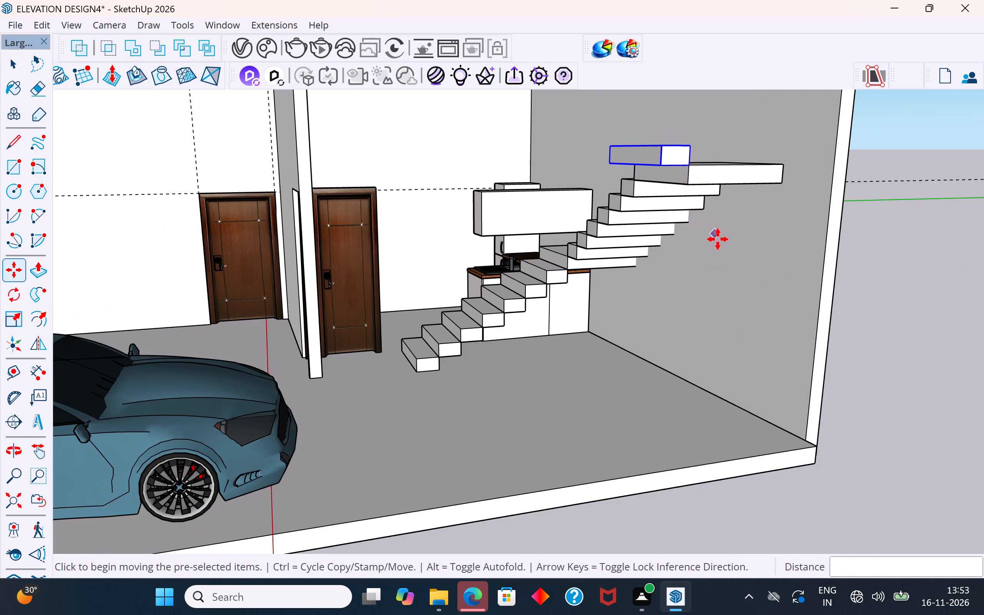
middle_click_drag(718, 251, 648, 330)
scroll(615, 193, "down", 3)
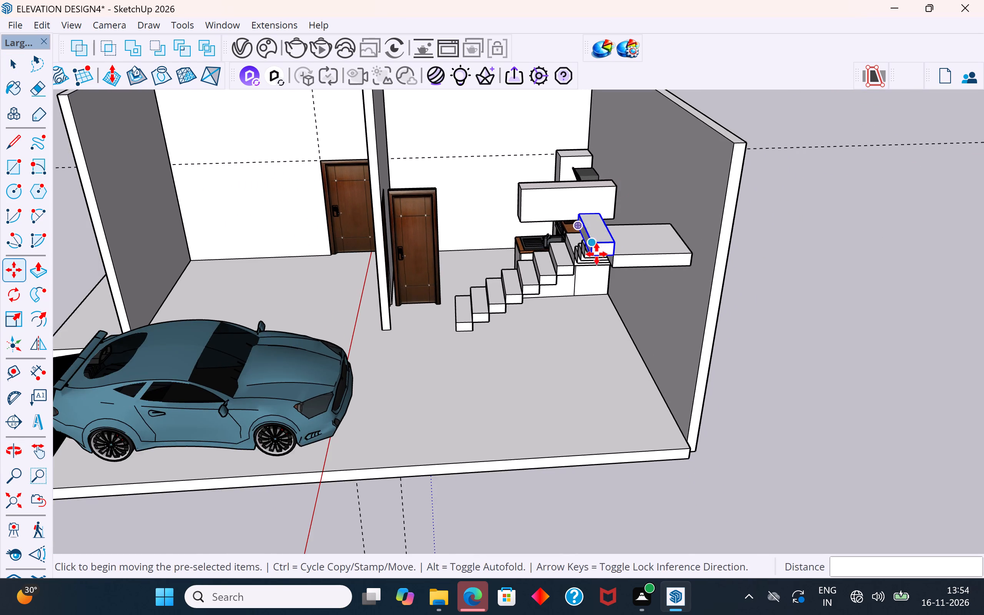
middle_click_drag(597, 254, 594, 283)
scroll(605, 283, "up", 3)
left_click(613, 278)
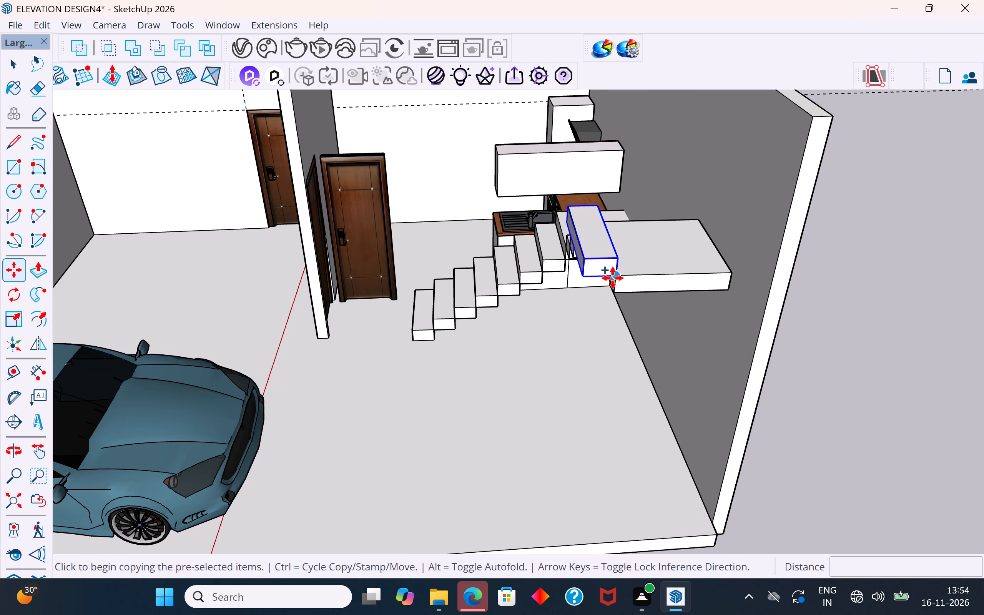
left_click(584, 259)
left_click(584, 259)
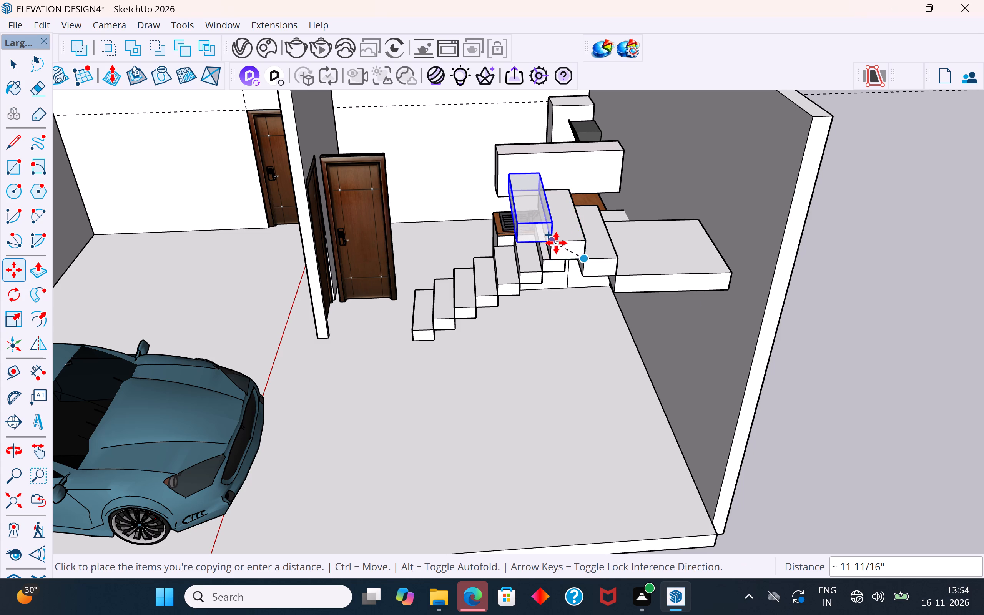
left_click(556, 243)
left_click(556, 243)
left_click(519, 222)
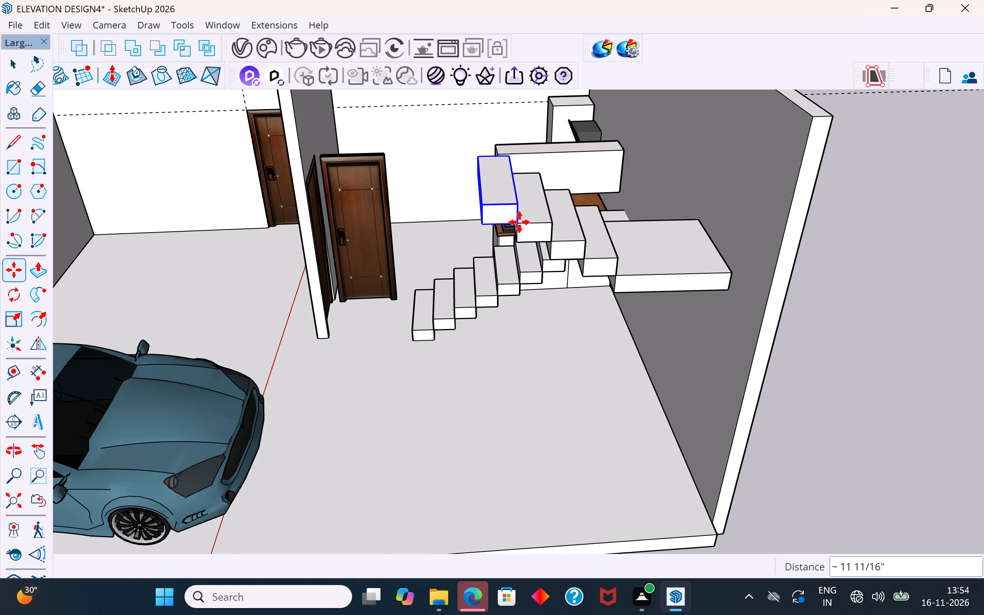
left_click(519, 222)
left_click(487, 208)
left_click(487, 208)
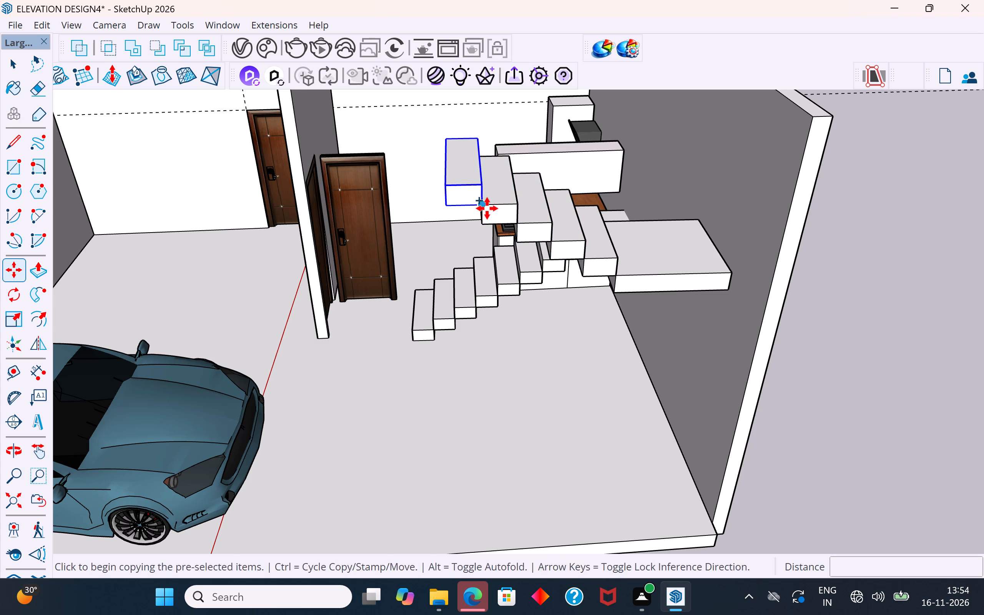
left_click(442, 186)
Extend the third flight with three more step copies, each about 11 11/16" from the previous one, for a nine-step flight.
scroll(573, 347, "down", 4)
middle_click_drag(573, 347, 709, 394)
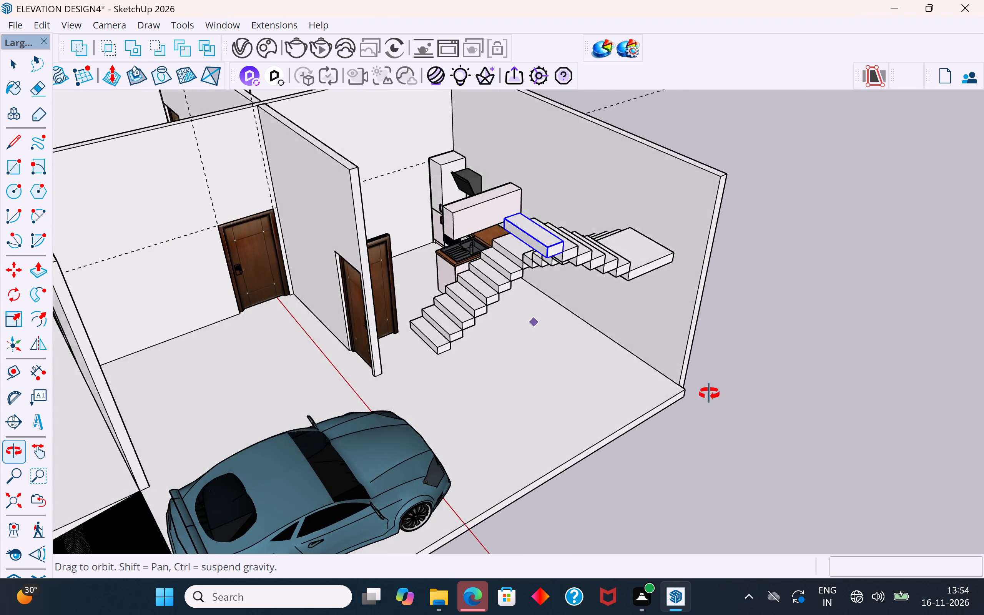
middle_click_drag(709, 394, 593, 199)
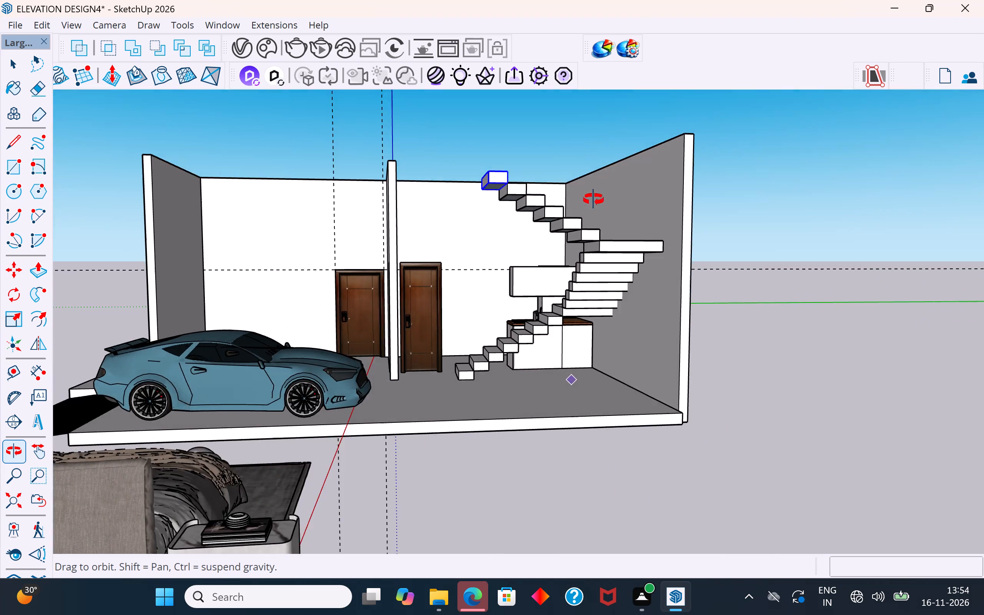
middle_click_drag(593, 199, 533, 217)
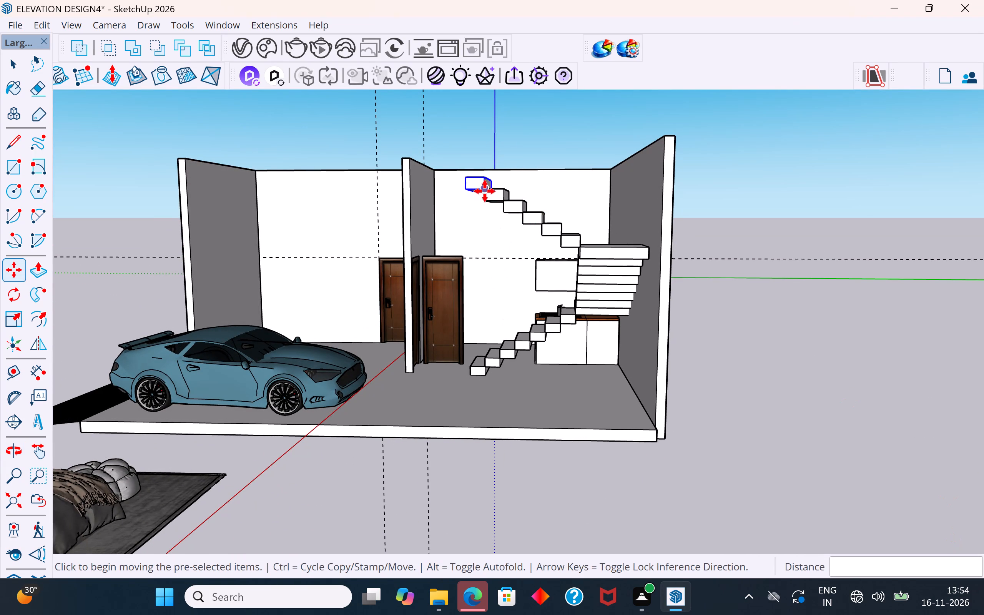
left_click(485, 190, "ctrl")
left_click(468, 178)
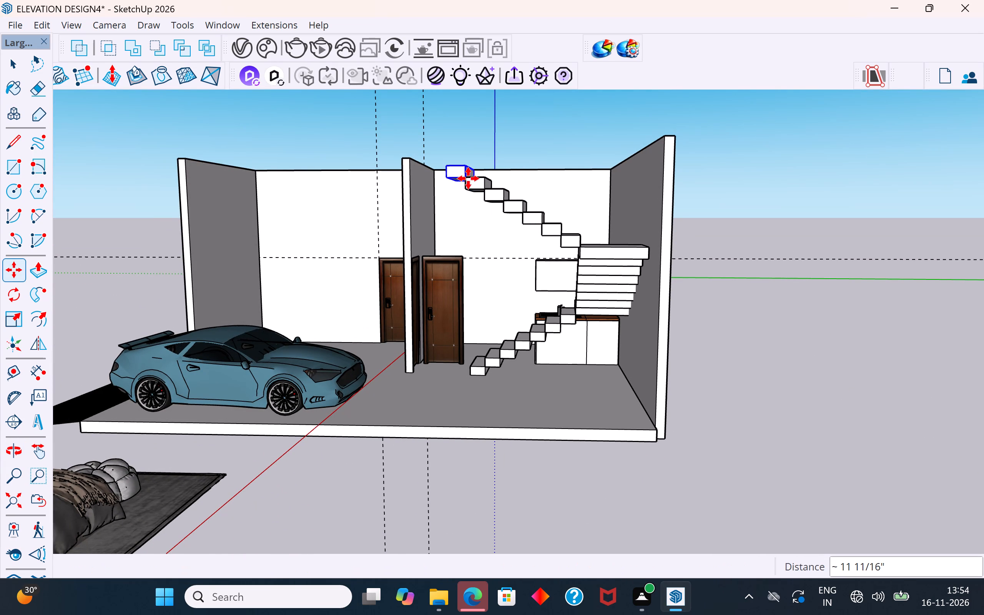
left_click(468, 178)
left_click(446, 165)
left_click(446, 165)
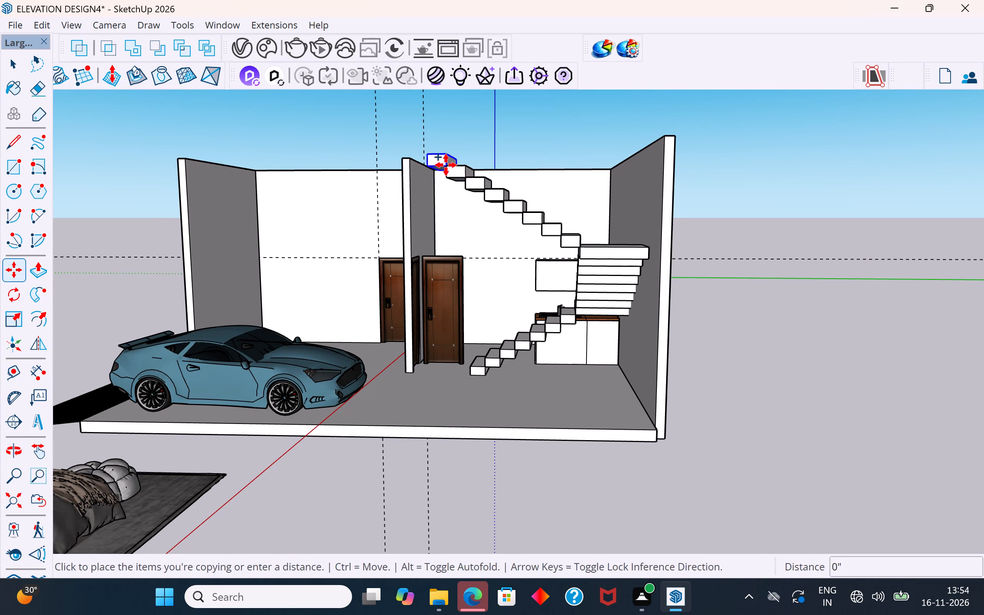
left_click(429, 153)
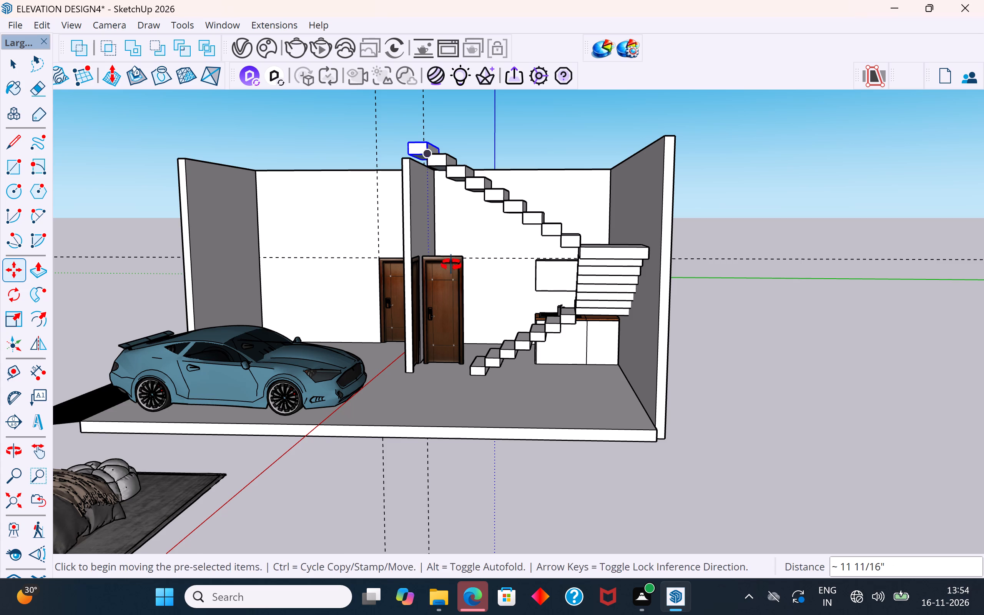
Extend the third flight with two more step copies, each about 11 11/16" from the previous one, and clear the selection.
middle_click_drag(450, 264, 471, 333)
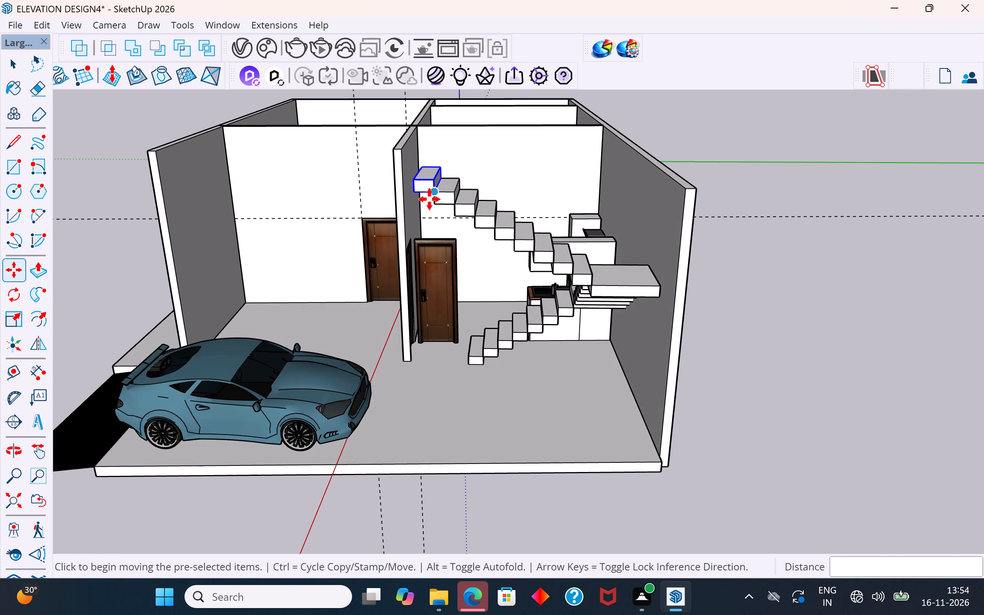
left_click(435, 194, "ctrl")
left_click(412, 176)
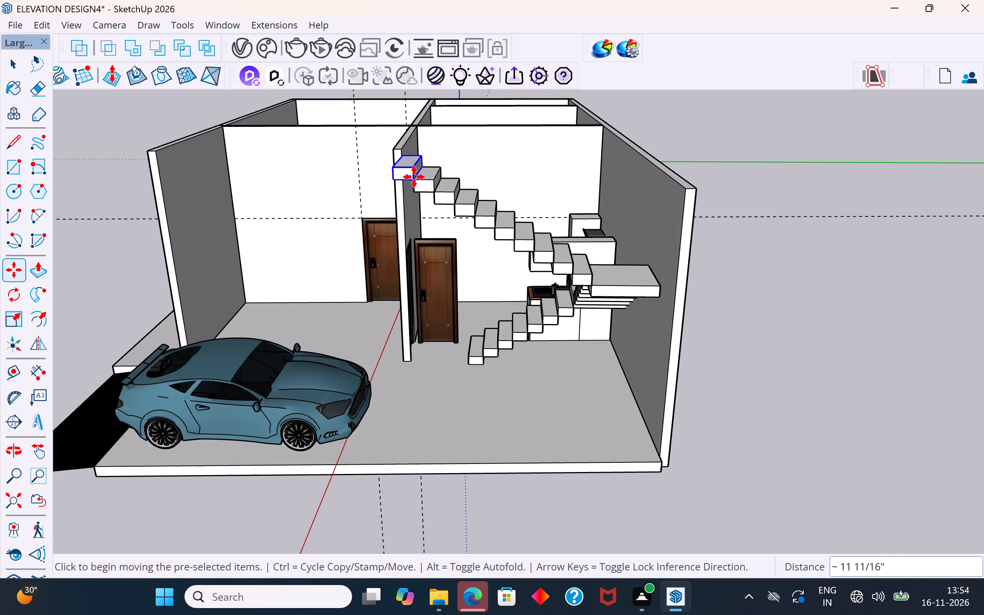
left_click(416, 179, "ctrl")
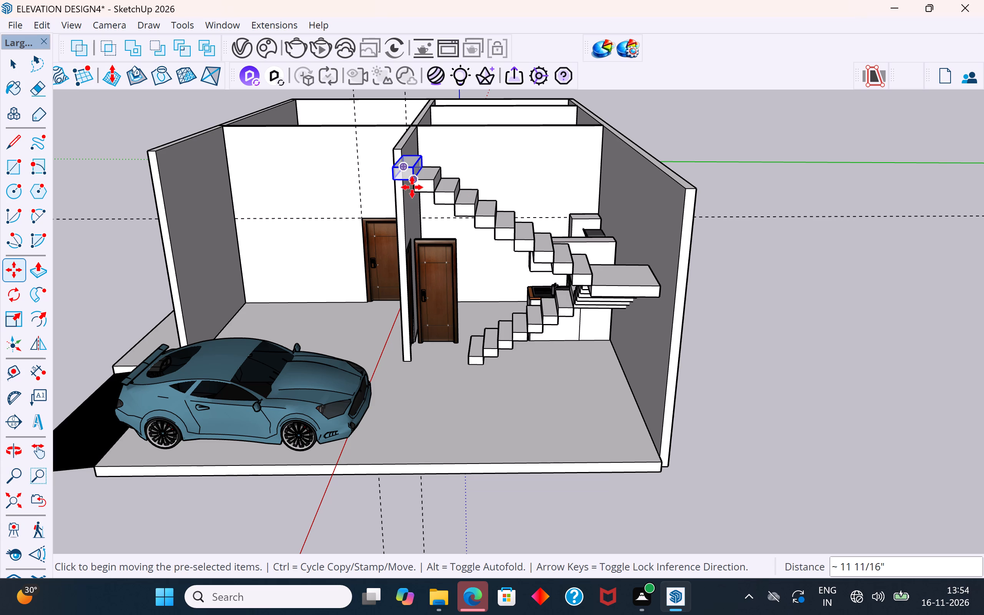
left_click(411, 180)
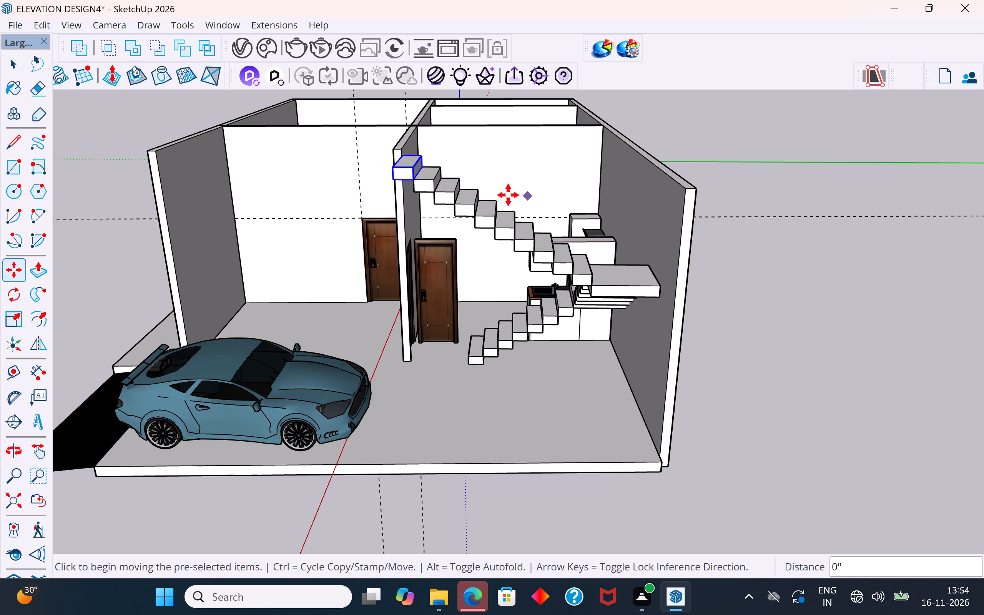
left_click(409, 182)
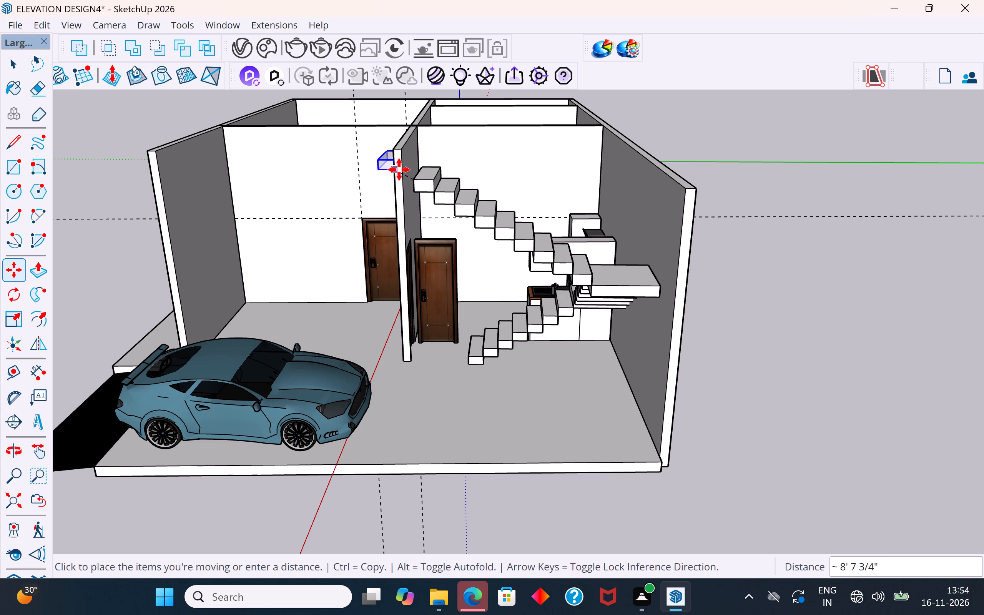
left_click(397, 168)
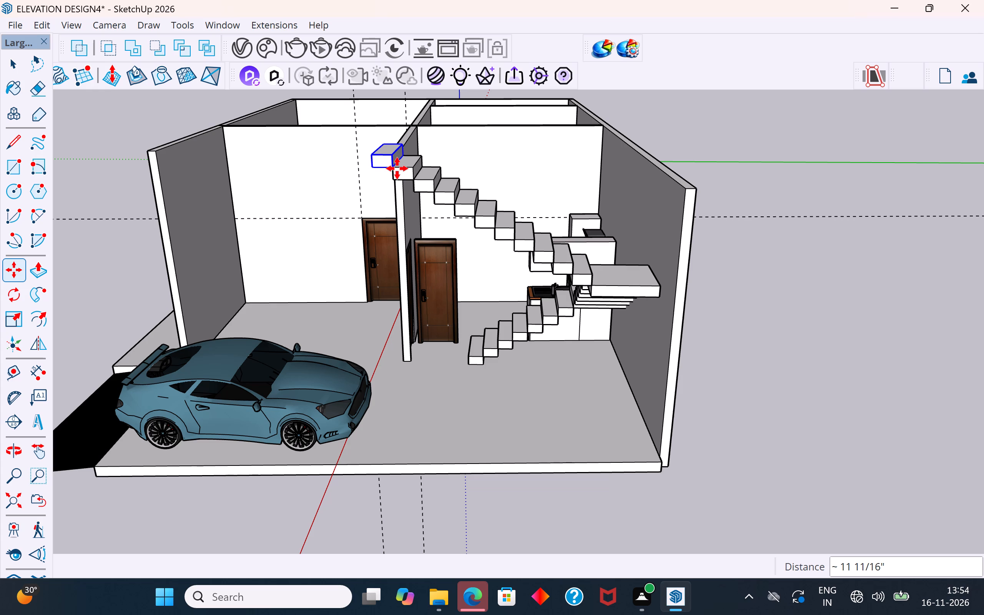
left_click(17, 61)
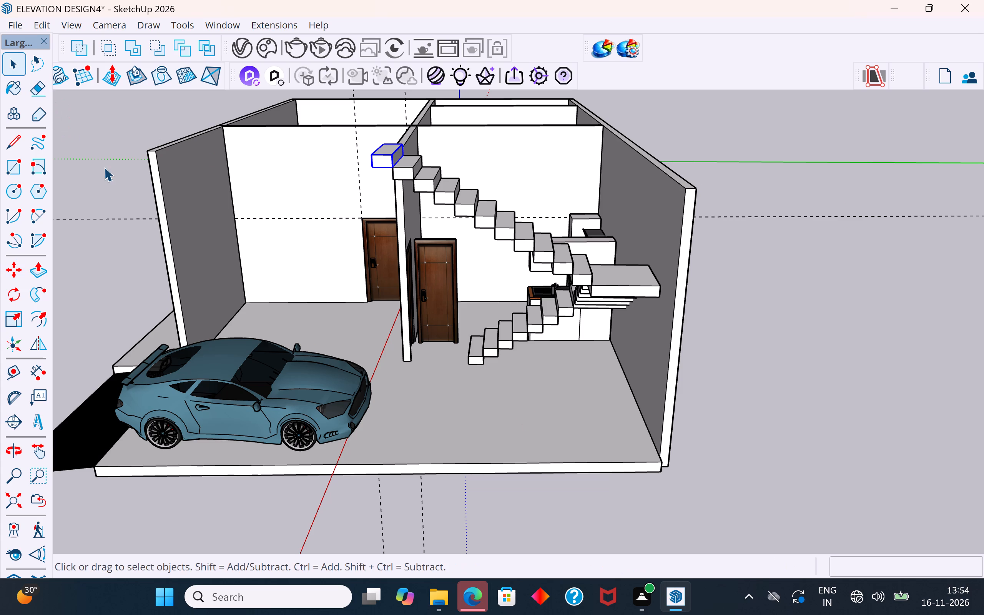
left_click(104, 167)
Examine the three-flight staircase and its fit within the house from several sides and from above.
scroll(404, 298, "down", 4)
middle_click_drag(451, 326, 485, 500)
middle_click_drag(506, 416, 556, 384)
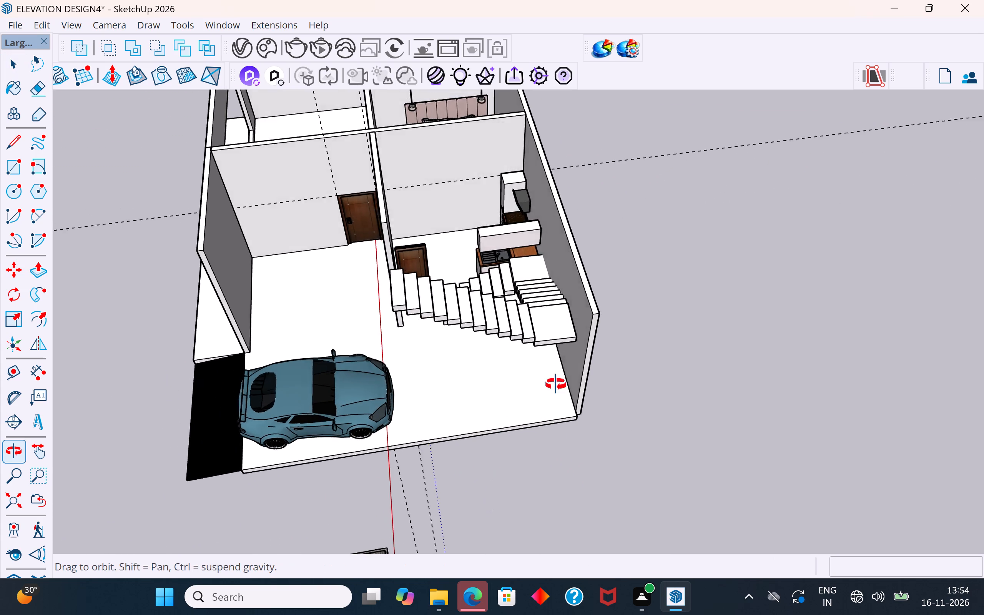
middle_click_drag(556, 384, 487, 302)
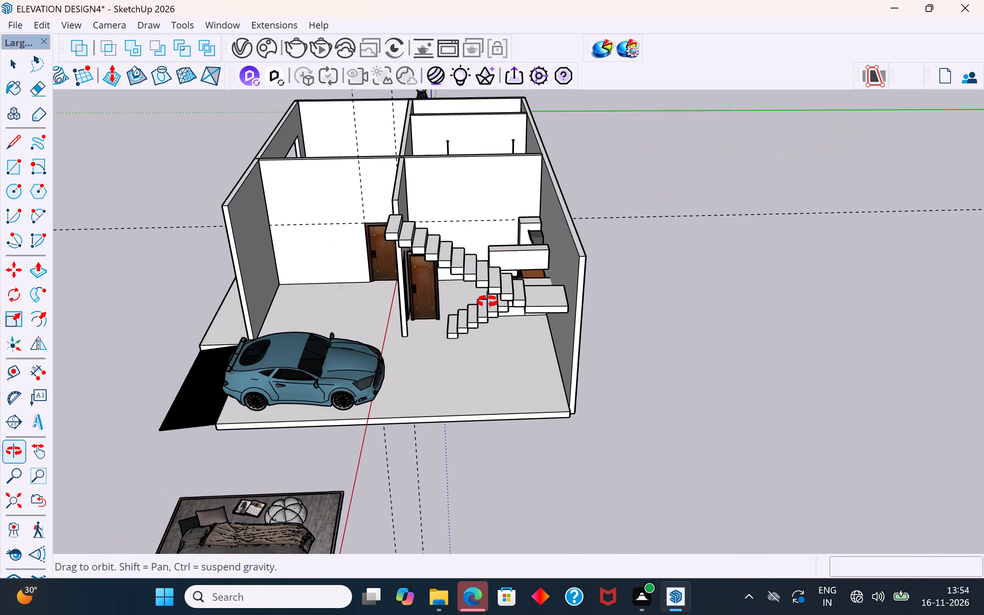
middle_click_drag(487, 302, 487, 303)
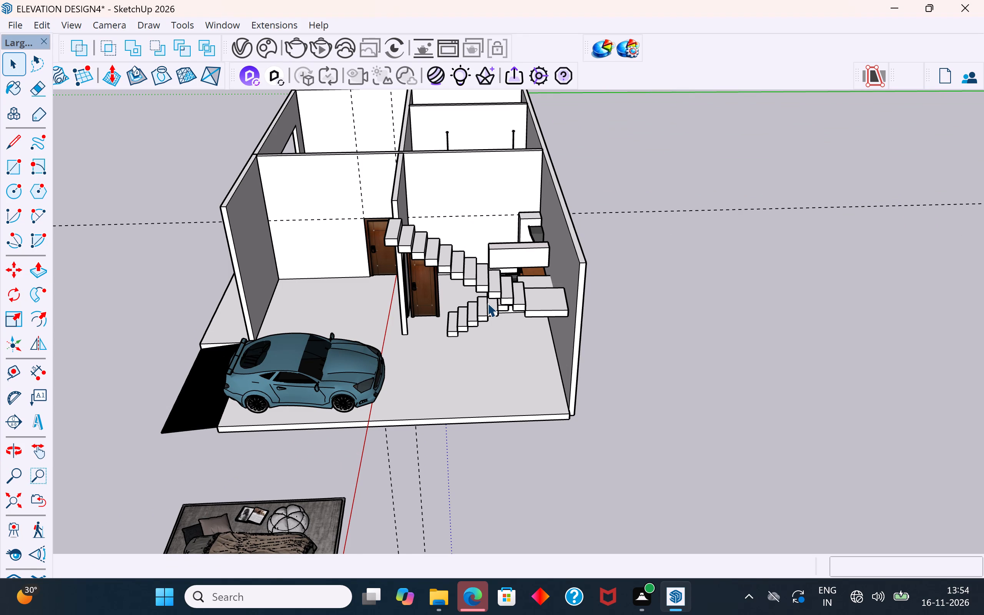
scroll(487, 303, "down", 3)
middle_click_drag(497, 342, 343, 384)
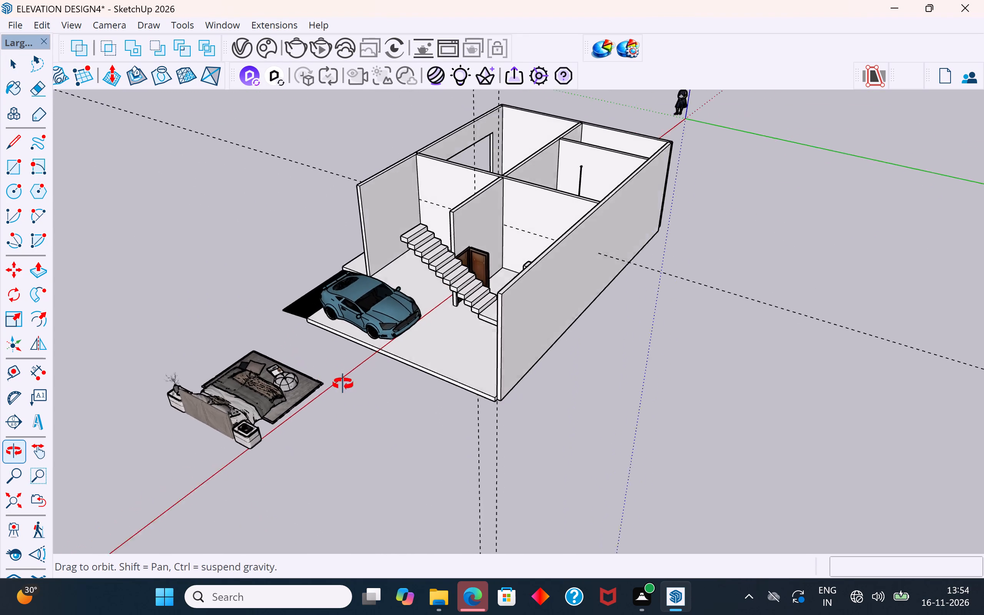
middle_click_drag(343, 384, 616, 285)
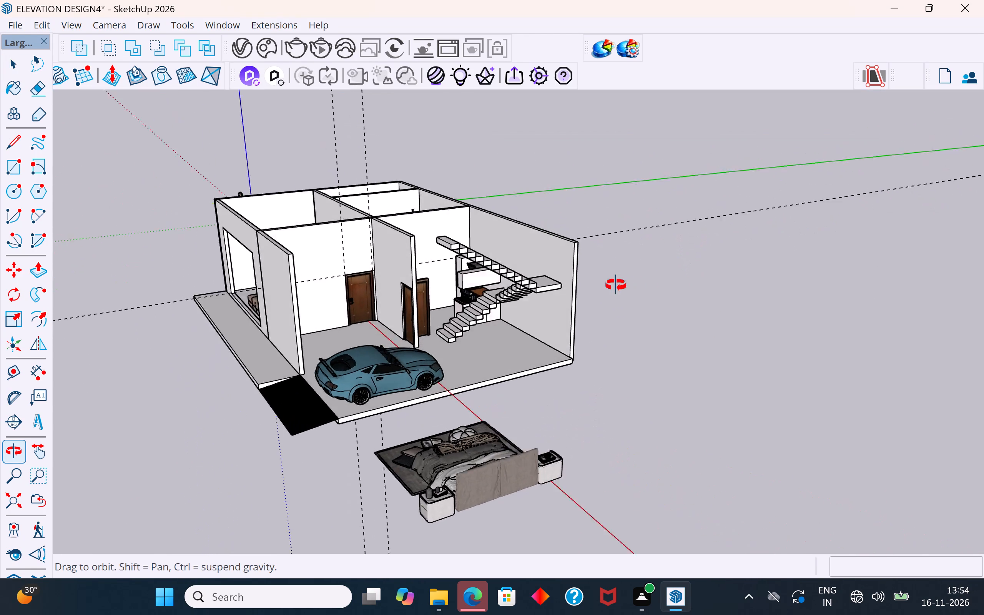
middle_click_drag(616, 285, 503, 218)
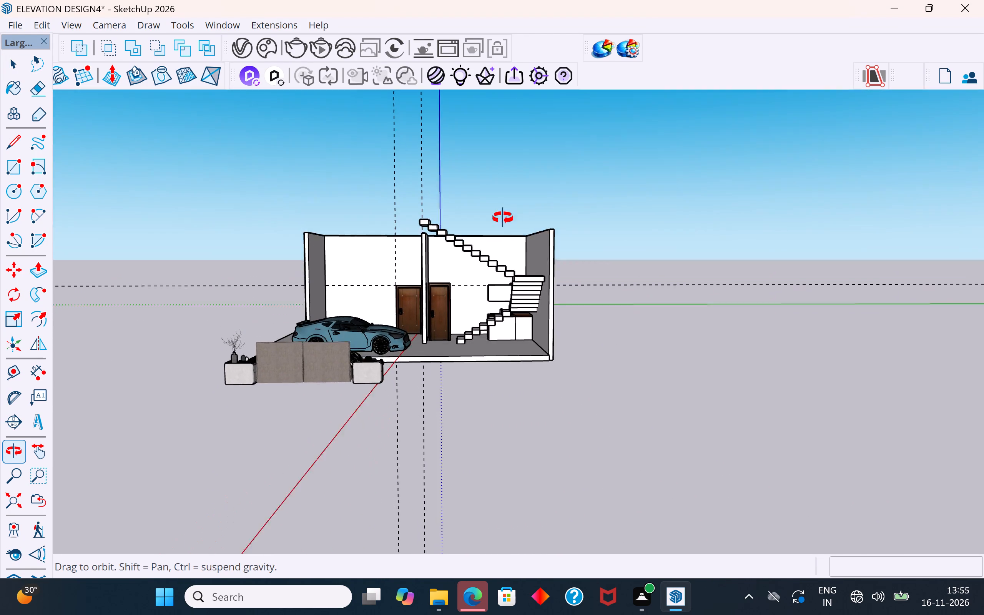
middle_click_drag(503, 218, 826, 372)
scroll(430, 340, "up", 4)
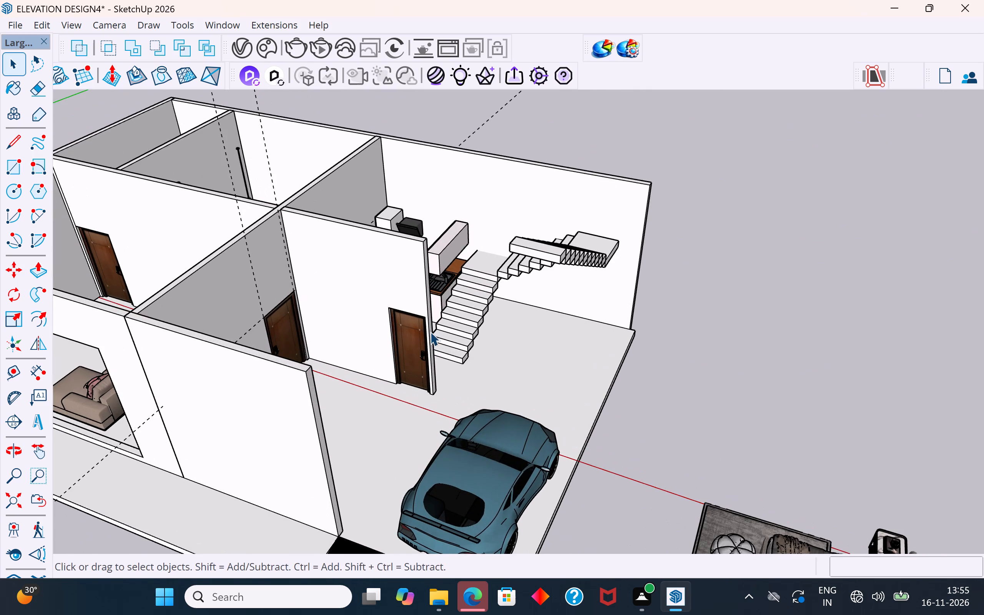
middle_click_drag(523, 334, 525, 353)
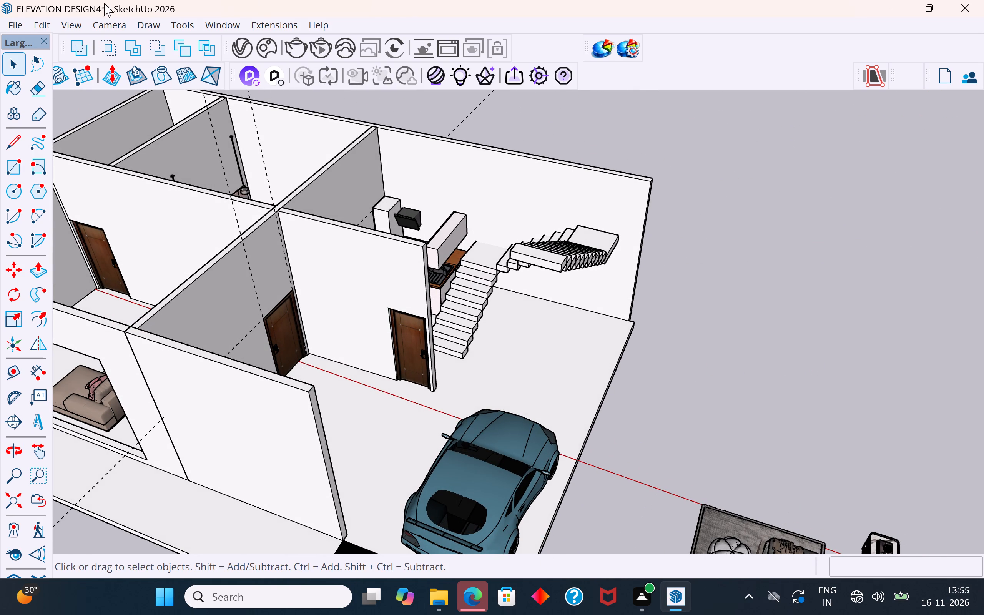
Delete all guide lines from the model.
left_click(33, 27)
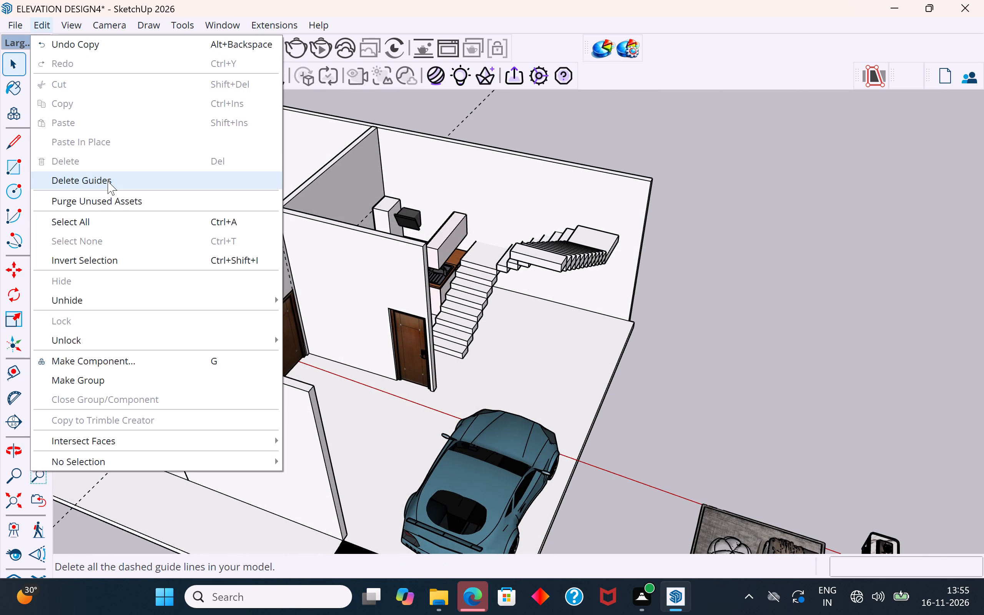
left_click(108, 181)
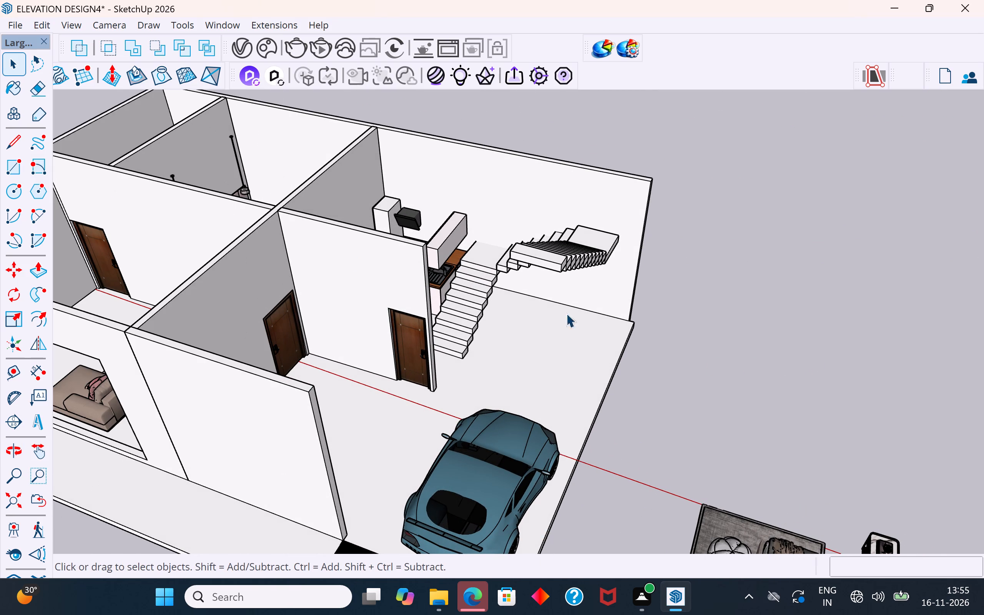
Unhide all hidden objects in the house model.
scroll(583, 311, "down", 5)
middle_click_drag(630, 299, 711, 270)
middle_click_drag(652, 343, 649, 315)
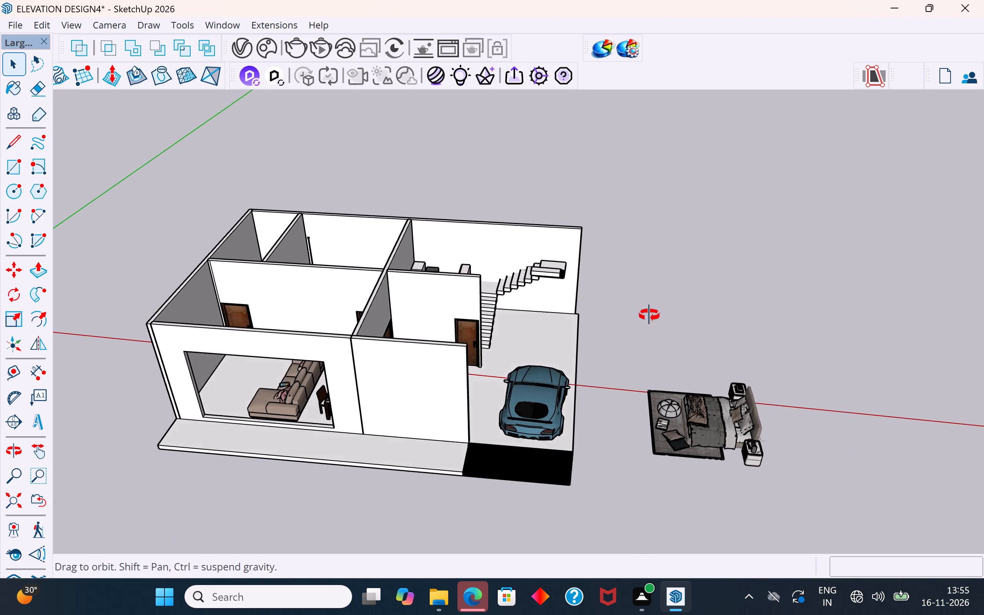
middle_click_drag(649, 315, 635, 254)
left_click(42, 25)
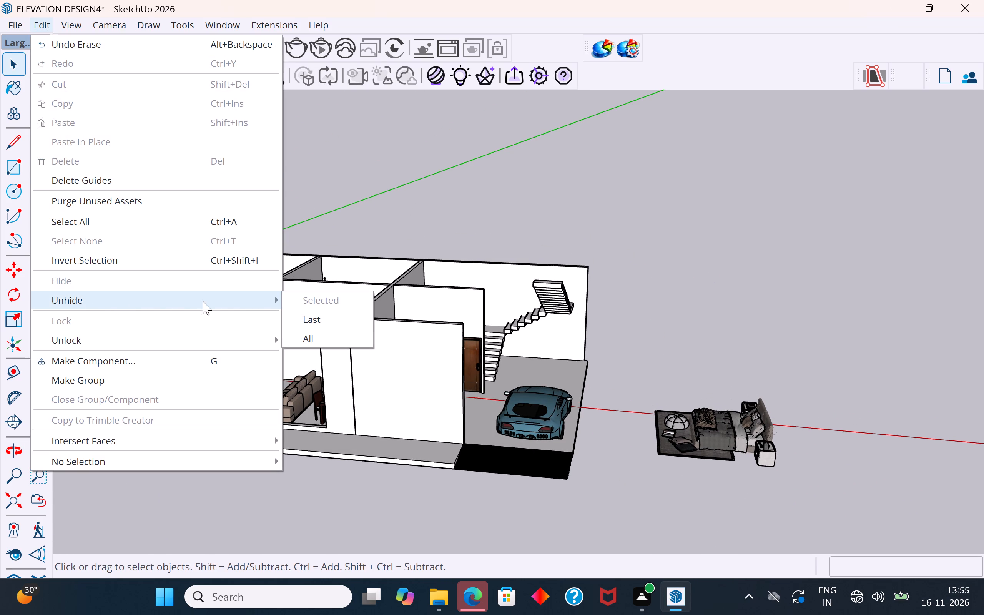
left_click(330, 339)
Examine the house's walls, rooms, staircase and car parking area from the front and from above.
middle_click_drag(692, 381, 693, 457)
scroll(517, 417, "up", 5)
middle_click_drag(525, 415, 563, 349)
scroll(558, 414, "up", 2)
middle_click_drag(558, 414, 470, 445)
scroll(573, 396, "down", 4)
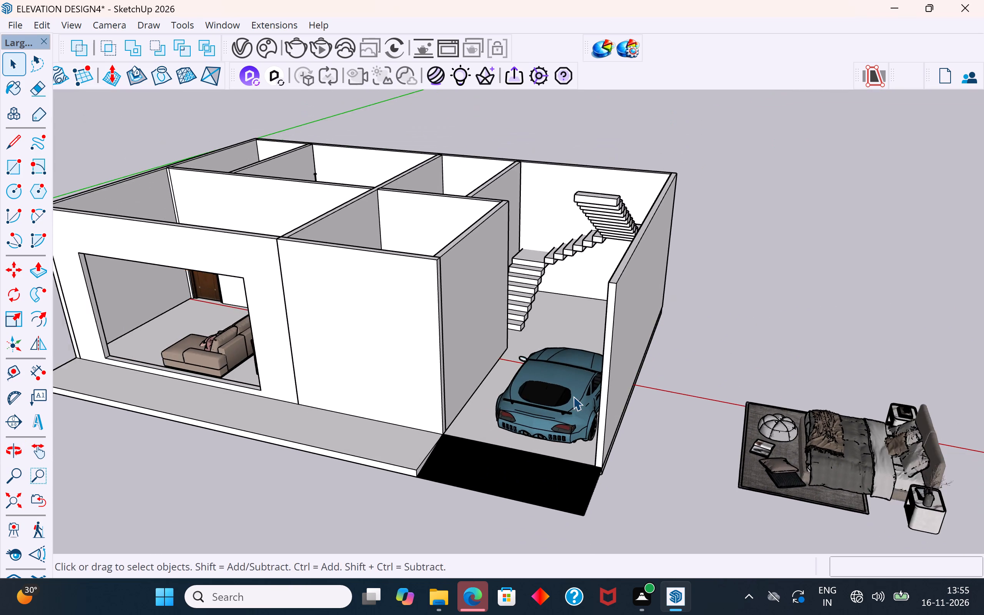
middle_click_drag(323, 345, 417, 346)
left_click(426, 369)
middle_click_drag(413, 307, 475, 477)
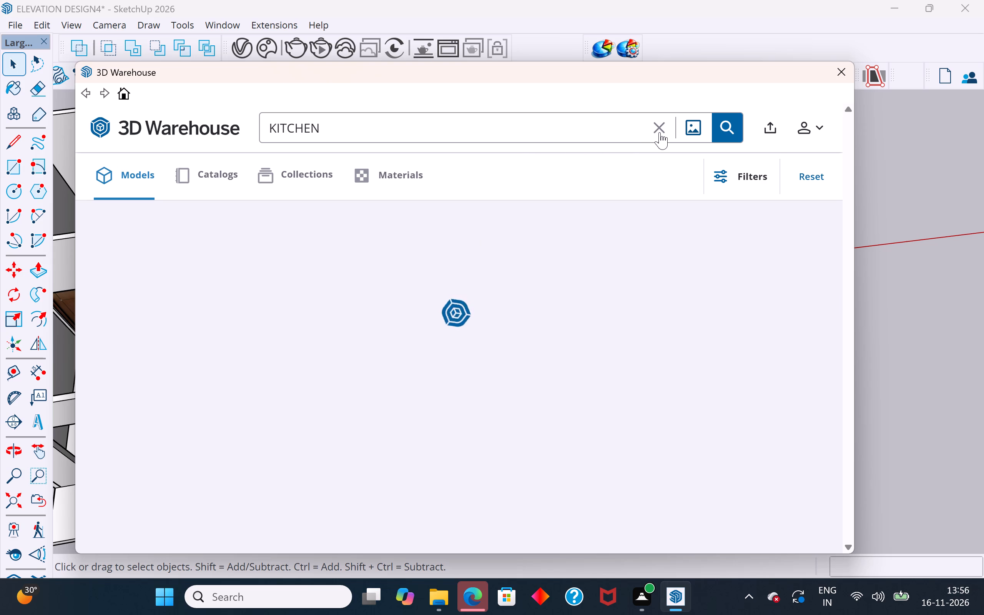
Search 3D Warehouse for SOFA.
type("SOFA")
left_click(732, 131)
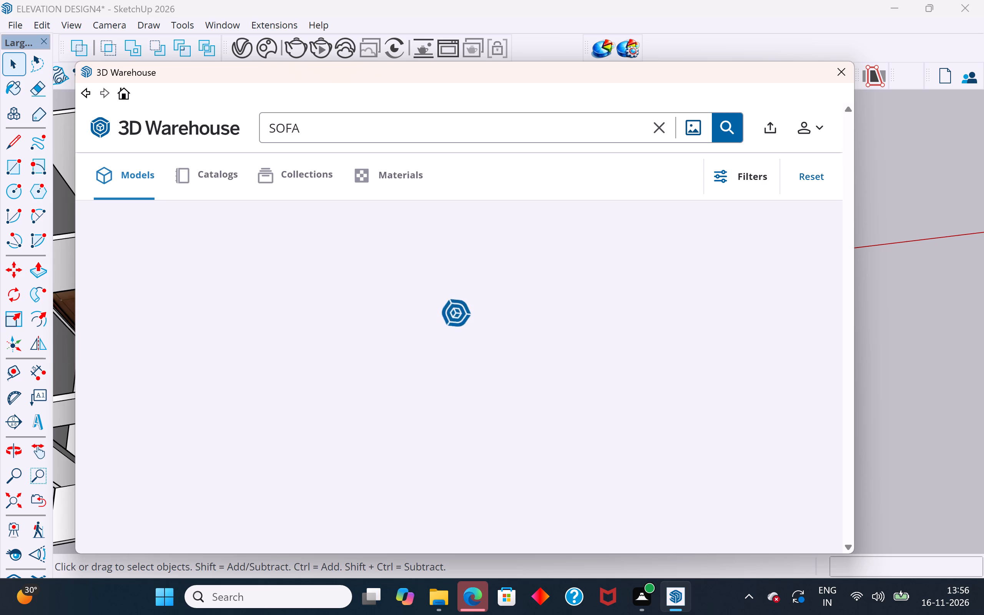
Move the 3D Warehouse window aside so the house model can be worked on while it loads.
left_click_drag(465, 74, 513, 181)
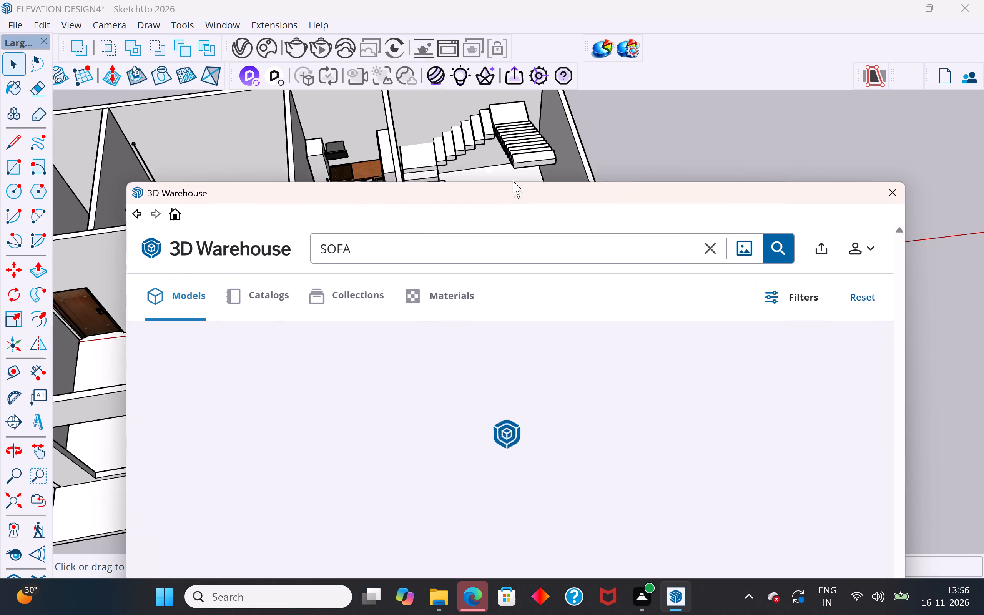
left_click_drag(513, 181, 508, 115)
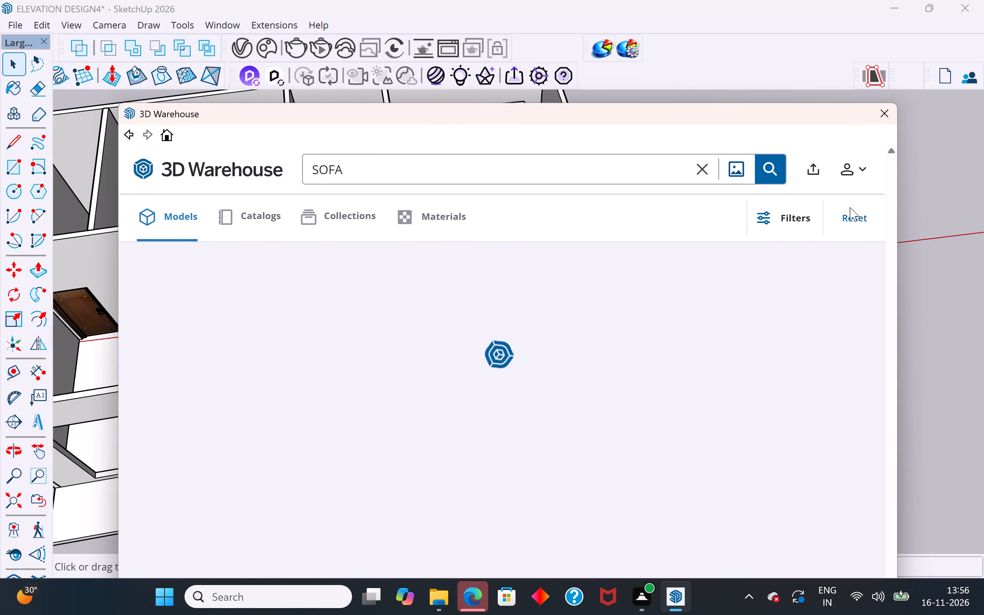
left_click(946, 190)
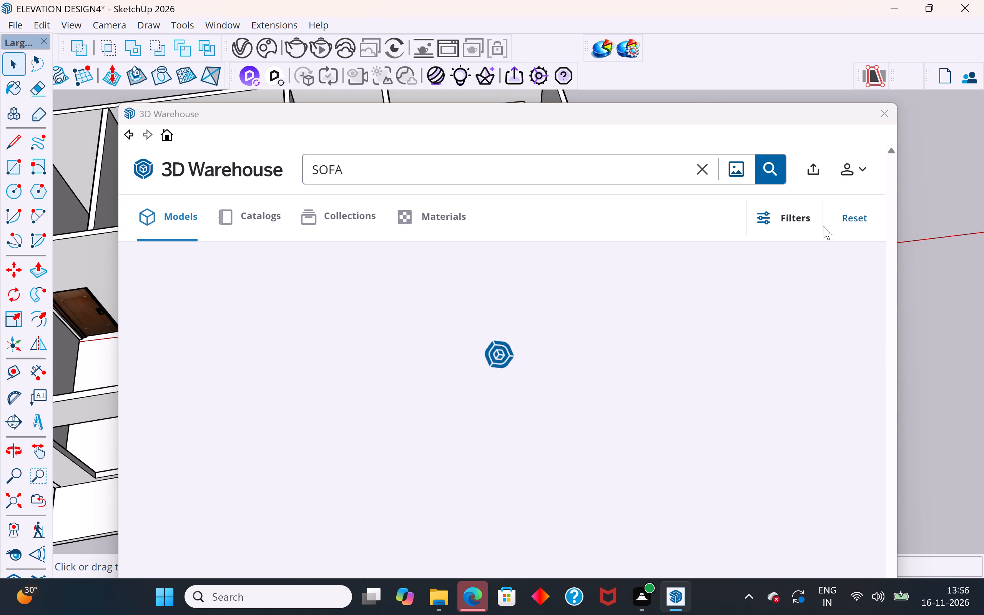
left_click_drag(756, 113, 703, 574)
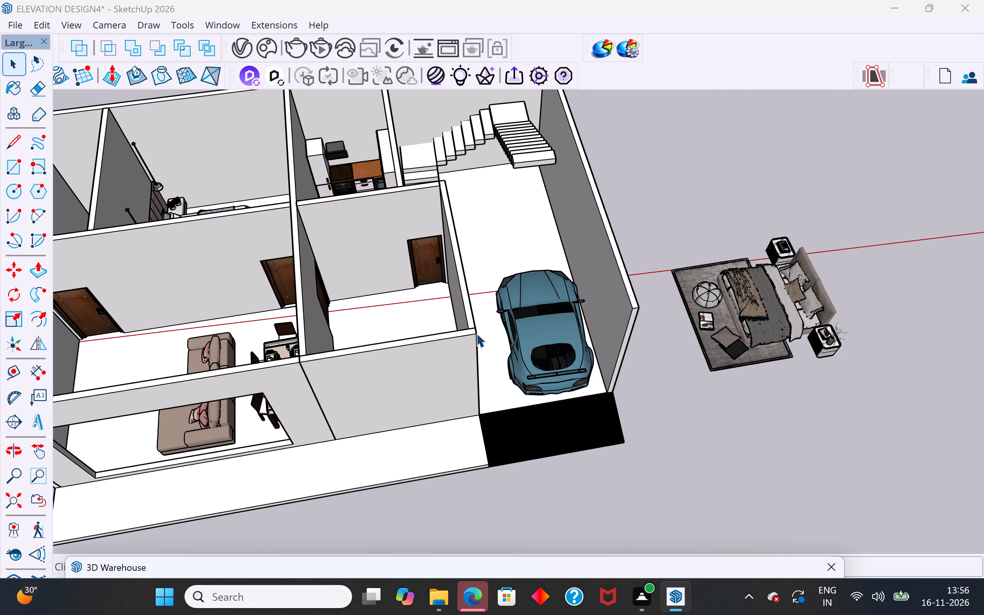
left_click_drag(428, 563, 762, 405)
Move the front wall of the small room beside the car inward, toward the room's door, and check its new position.
scroll(482, 206, "down", 3)
middle_click_drag(434, 331, 608, 356)
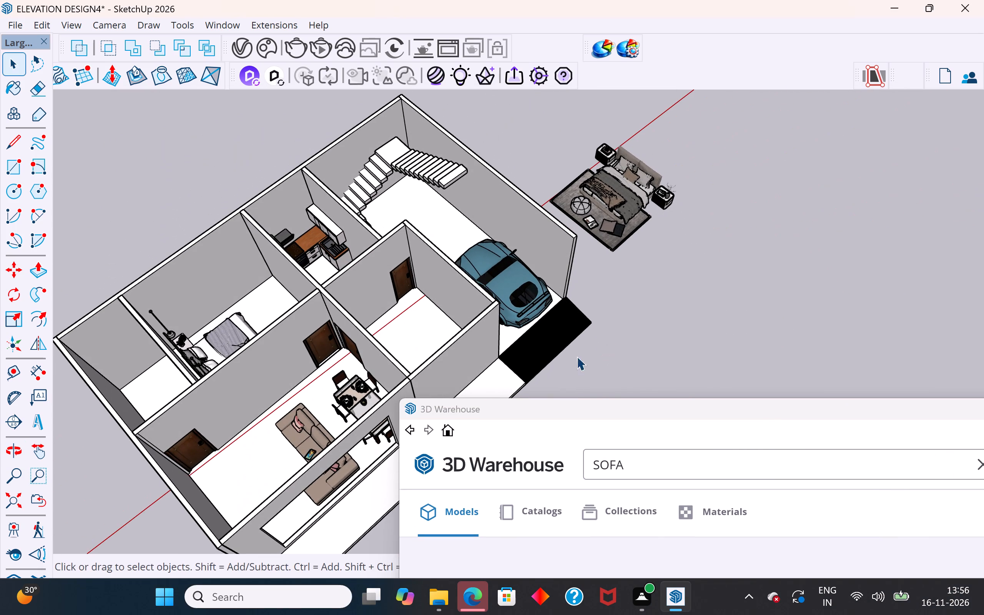
scroll(415, 253, "down", 3)
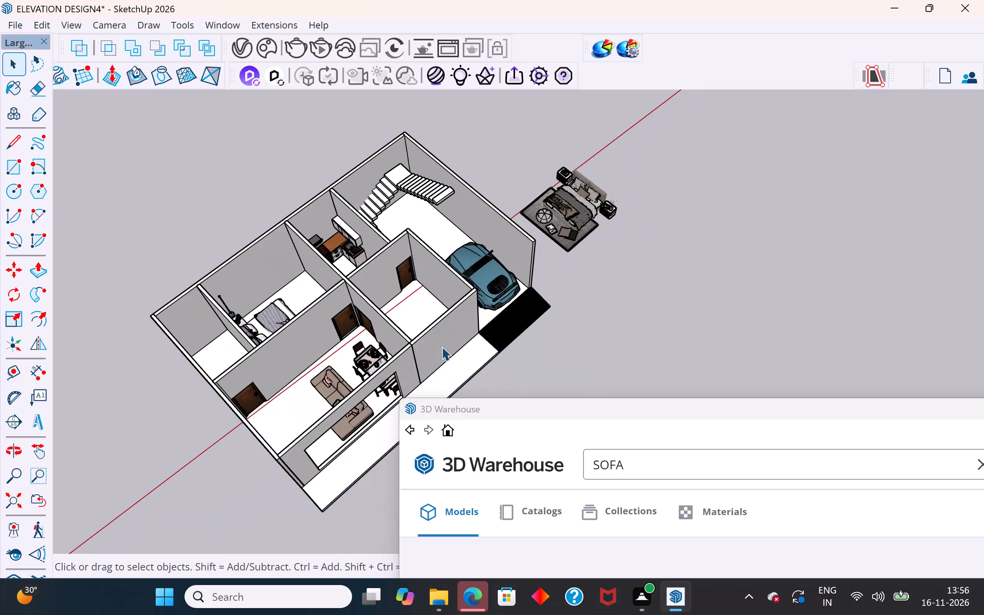
middle_click_drag(439, 357, 366, 317)
scroll(452, 337, "up", 3)
left_click(461, 300)
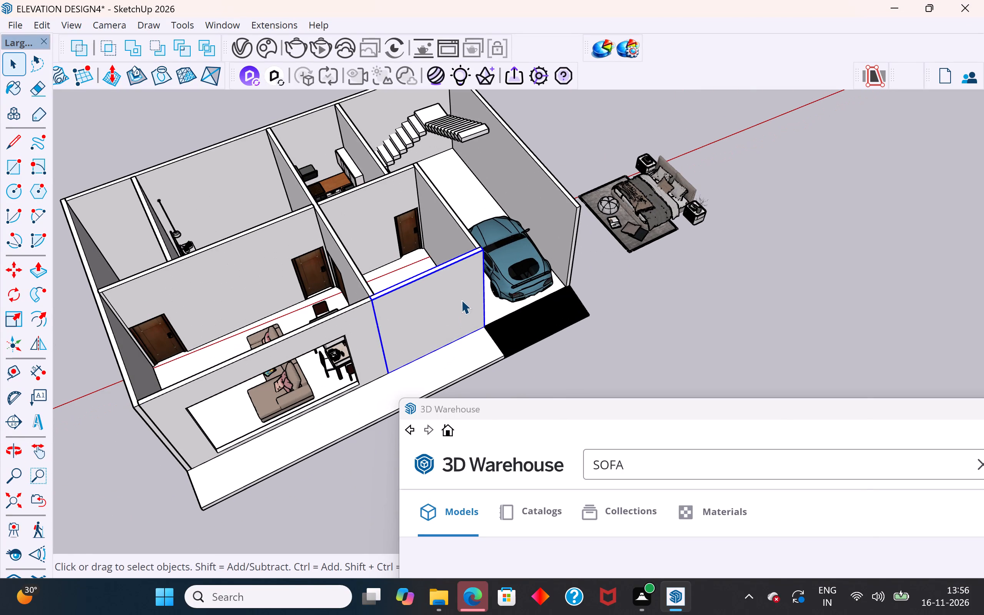
scroll(461, 300, "up", 1)
key("m")
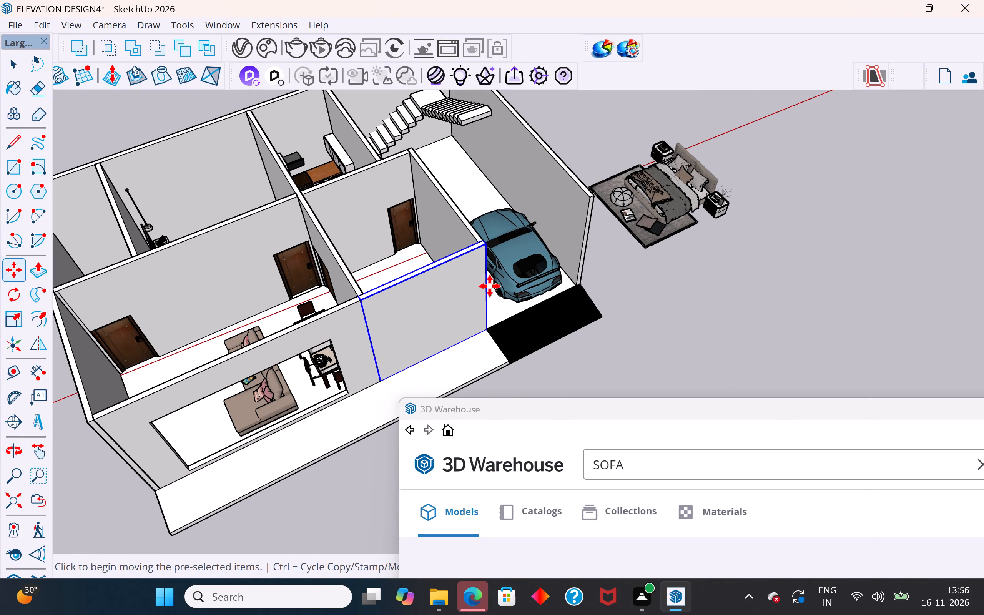
left_click(488, 244)
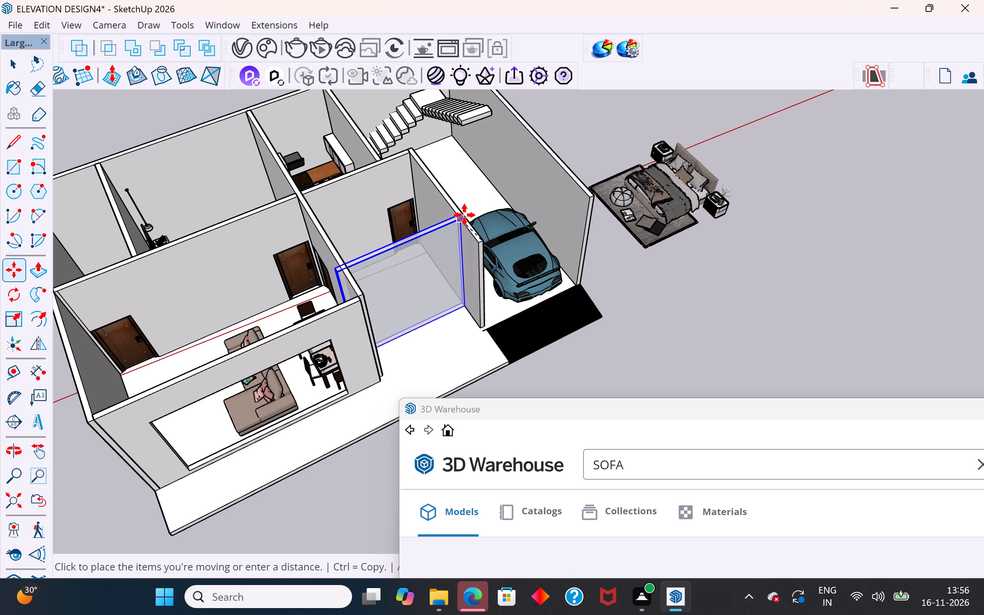
left_click(466, 224)
middle_click_drag(457, 263, 480, 284)
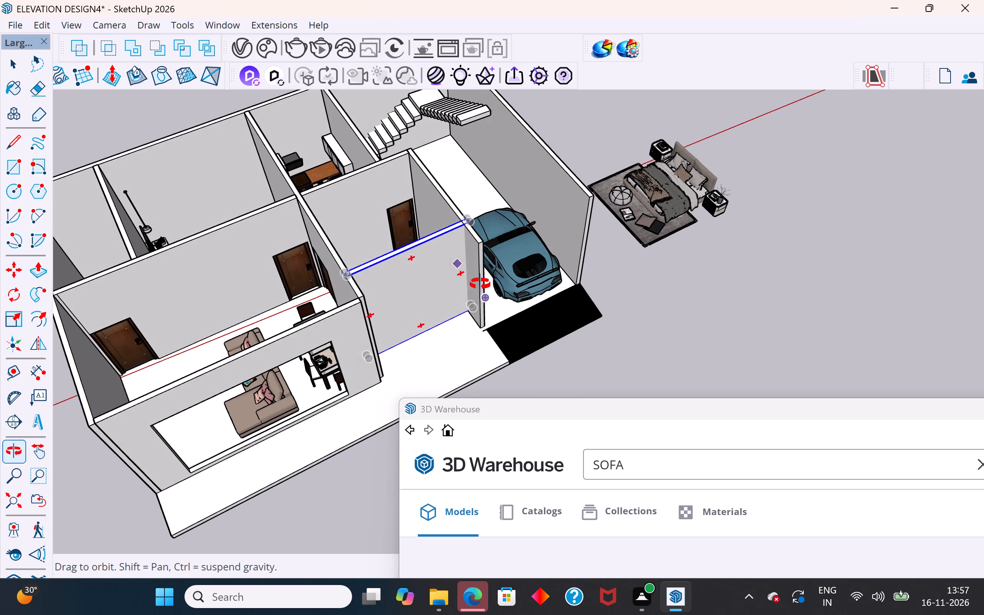
middle_click_drag(480, 284, 673, 313)
scroll(435, 299, "up", 3)
middle_click_drag(421, 309, 600, 256)
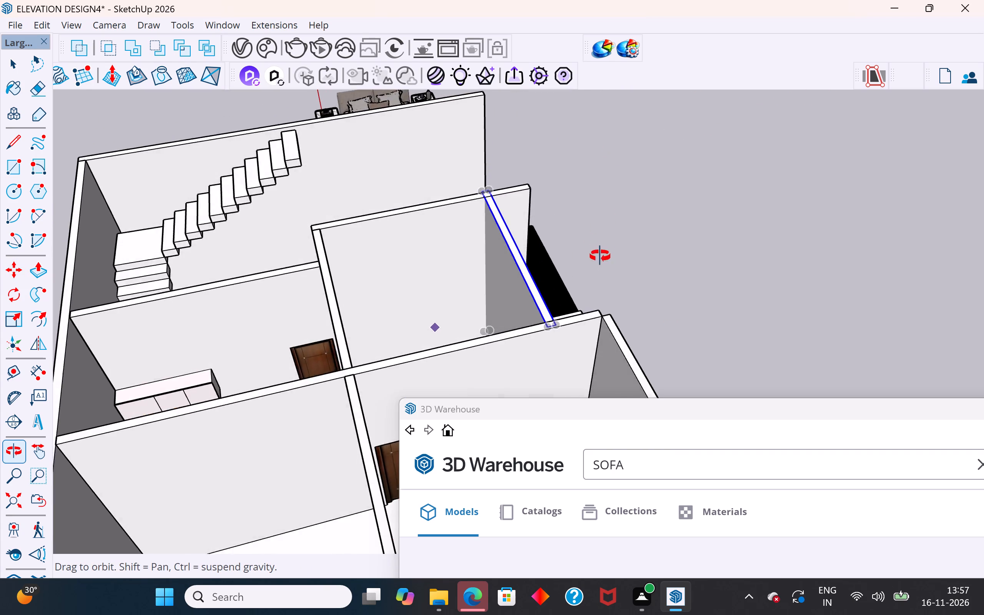
middle_click_drag(600, 256, 286, 296)
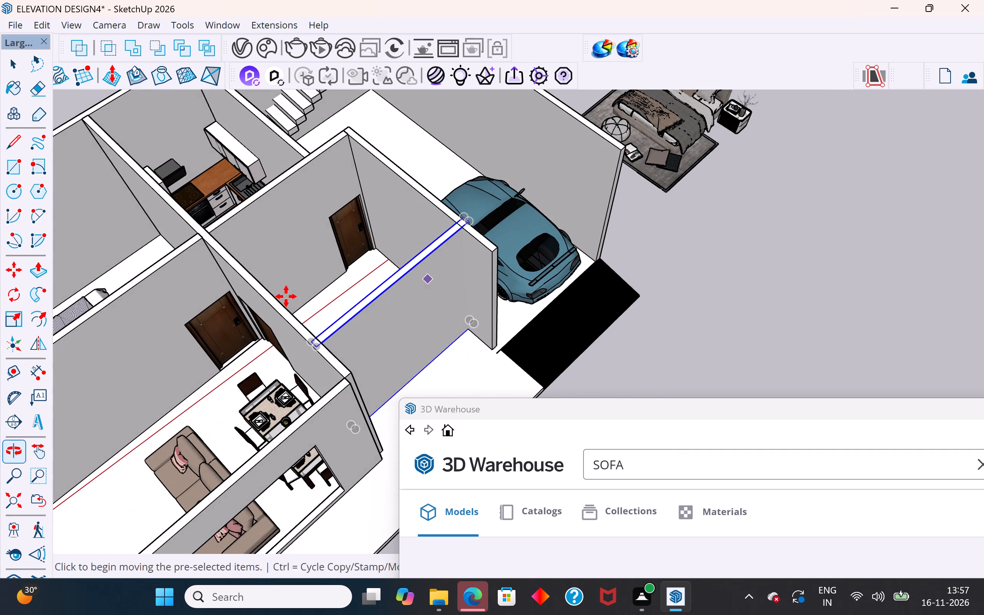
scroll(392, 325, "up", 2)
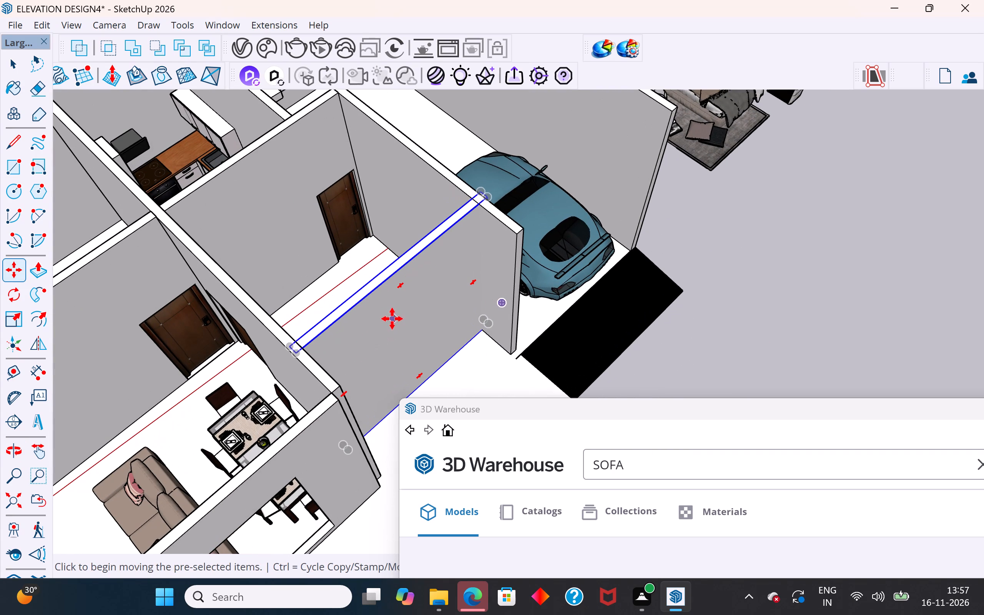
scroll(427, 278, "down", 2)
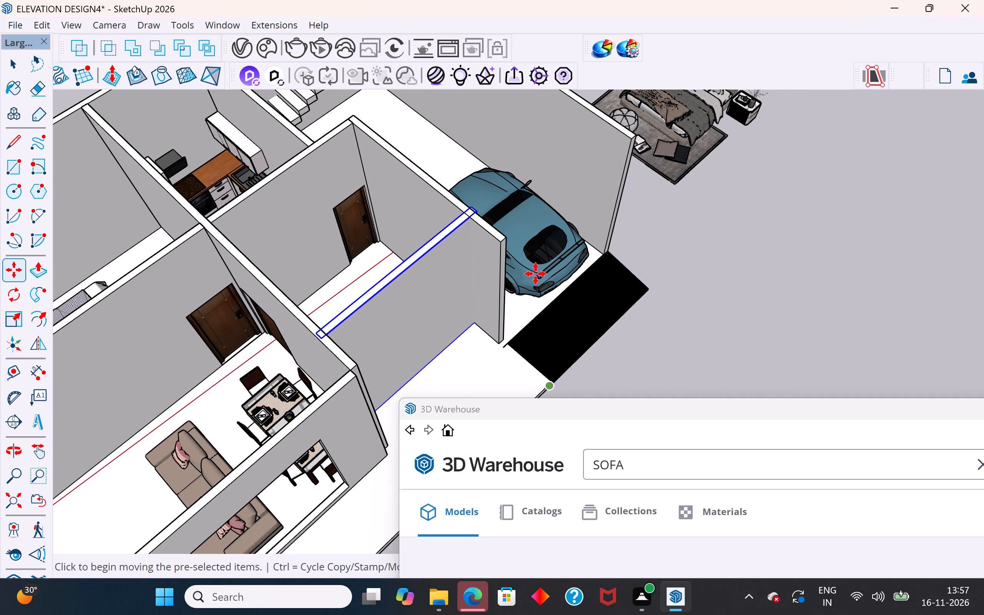
Stop moving the wall, clear the SOFA search in 3D Warehouse, and reposition its window over the lower part of the model.
left_click(15, 71)
left_click_drag(640, 408, 631, 287)
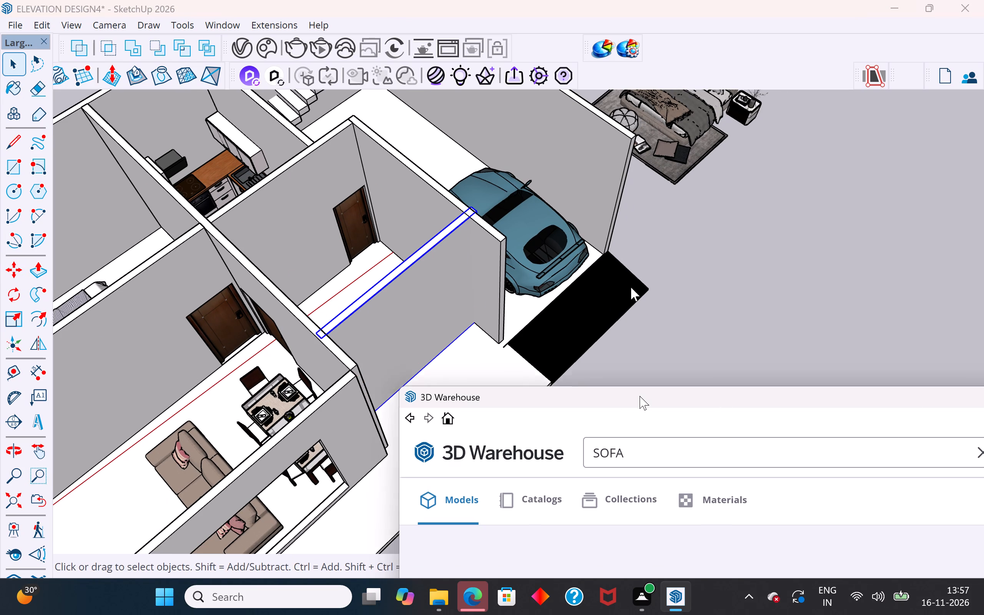
left_click_drag(631, 287, 550, 125)
left_click(889, 188)
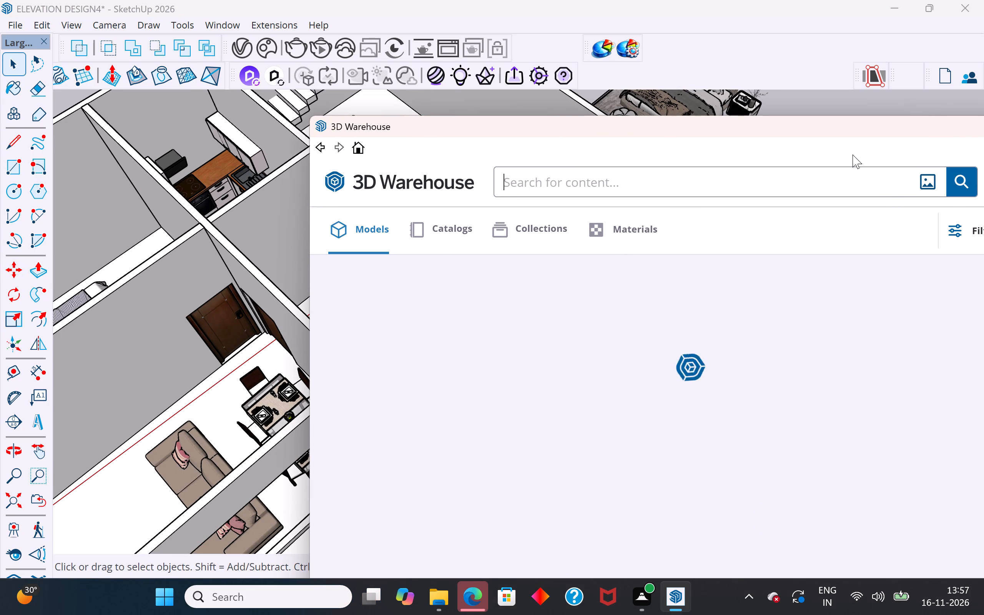
left_click_drag(520, 121, 272, 56)
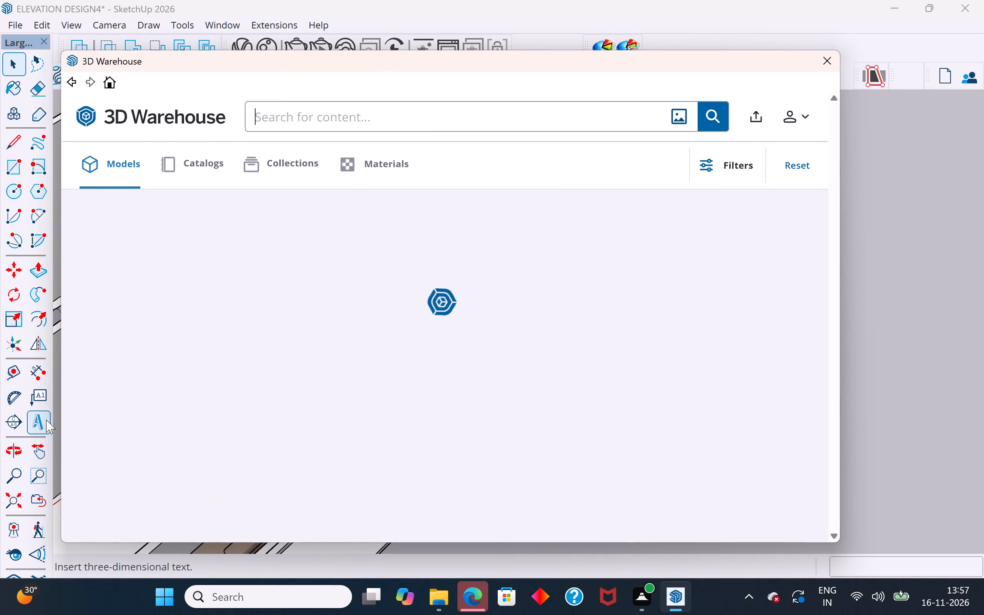
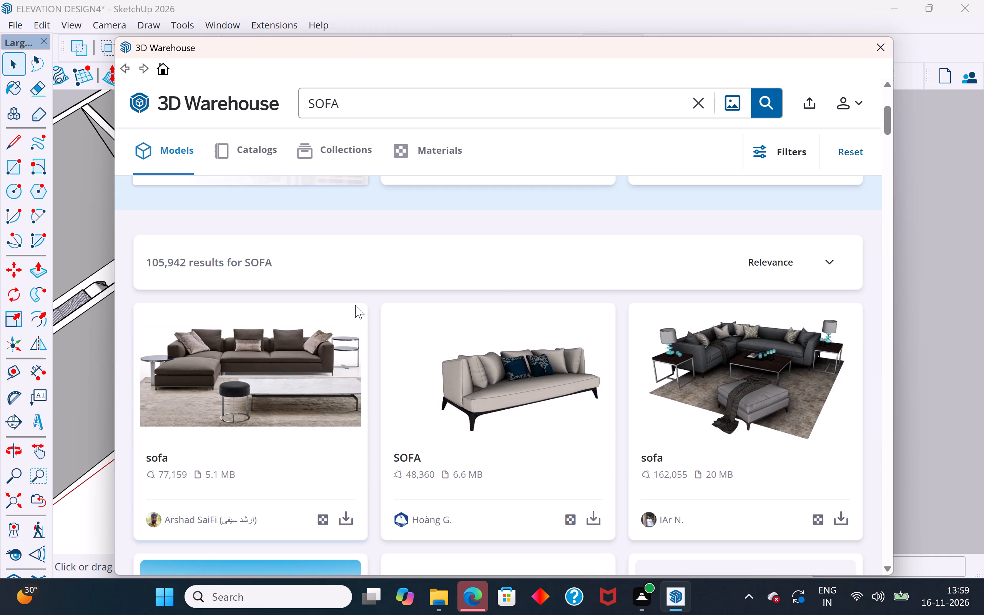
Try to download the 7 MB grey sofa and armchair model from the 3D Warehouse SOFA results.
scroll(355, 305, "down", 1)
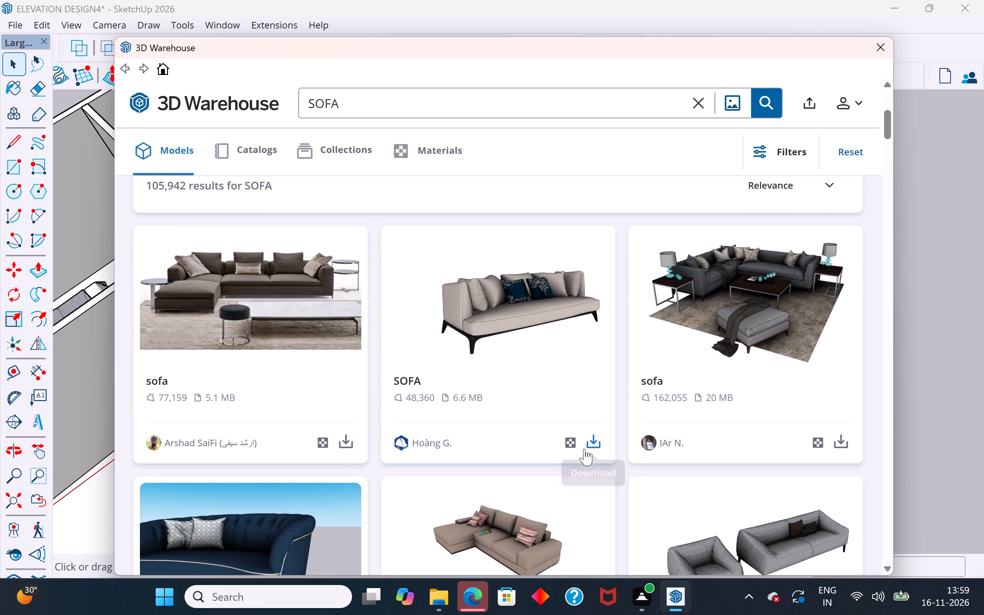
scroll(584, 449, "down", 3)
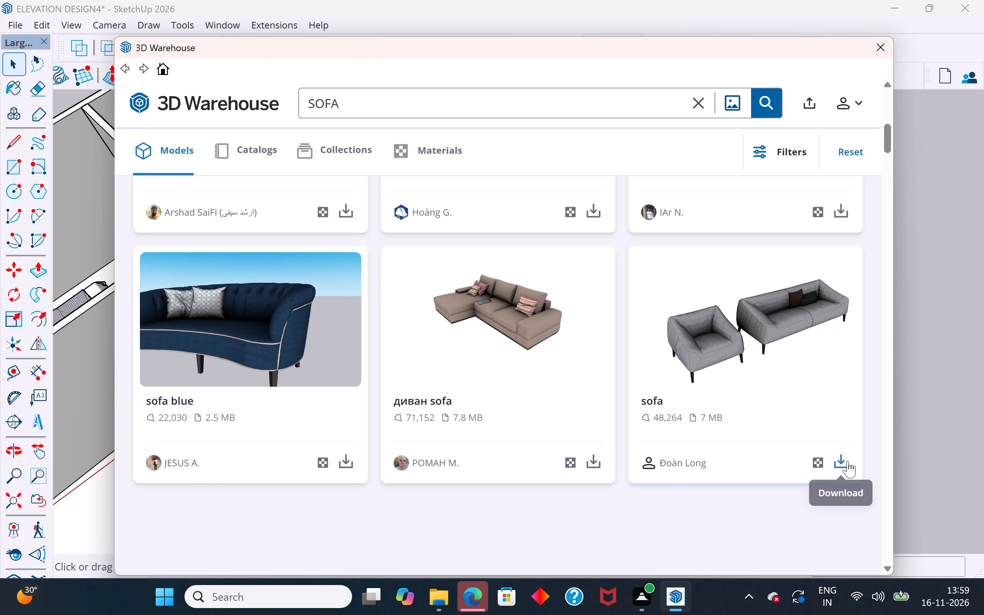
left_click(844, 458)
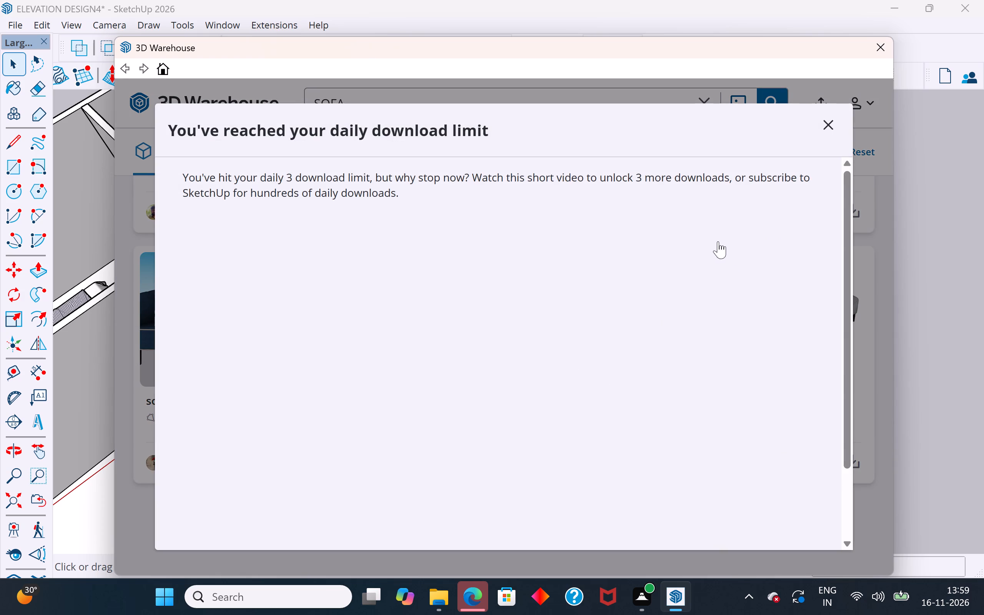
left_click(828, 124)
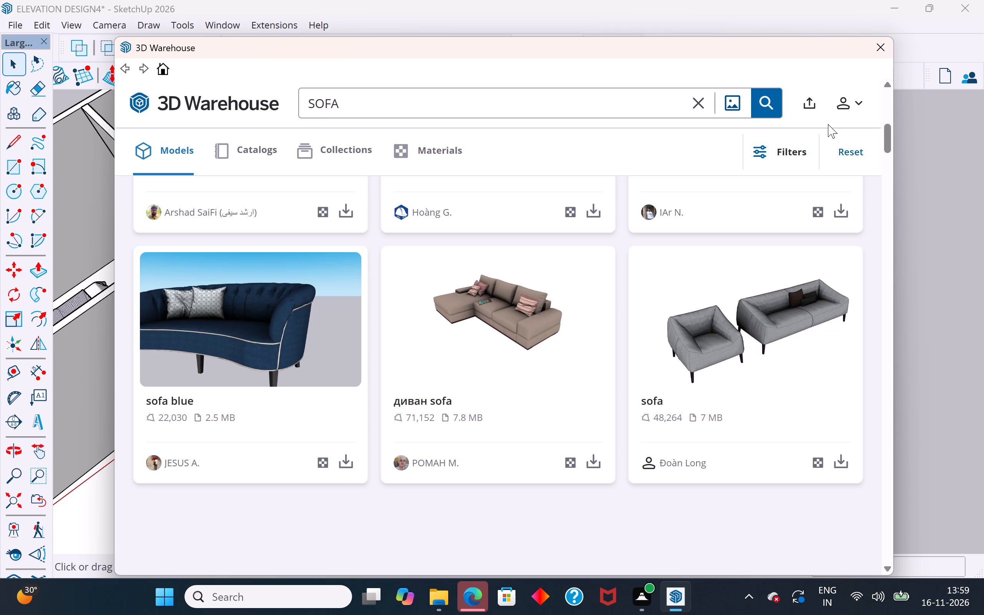
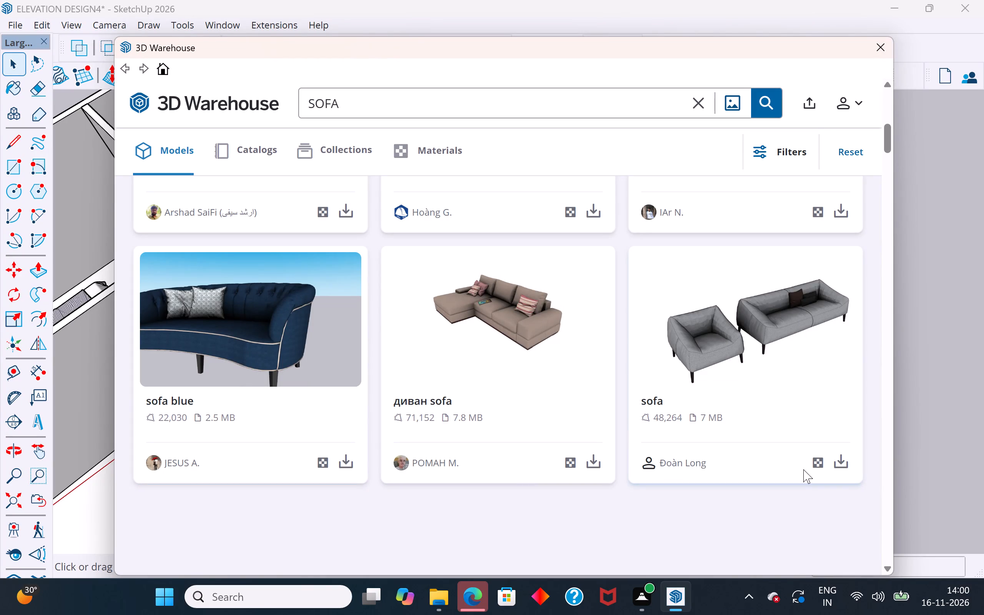
Browse the 3D Warehouse SOFA results to compare the available sofa models.
scroll(487, 425, "down", 4)
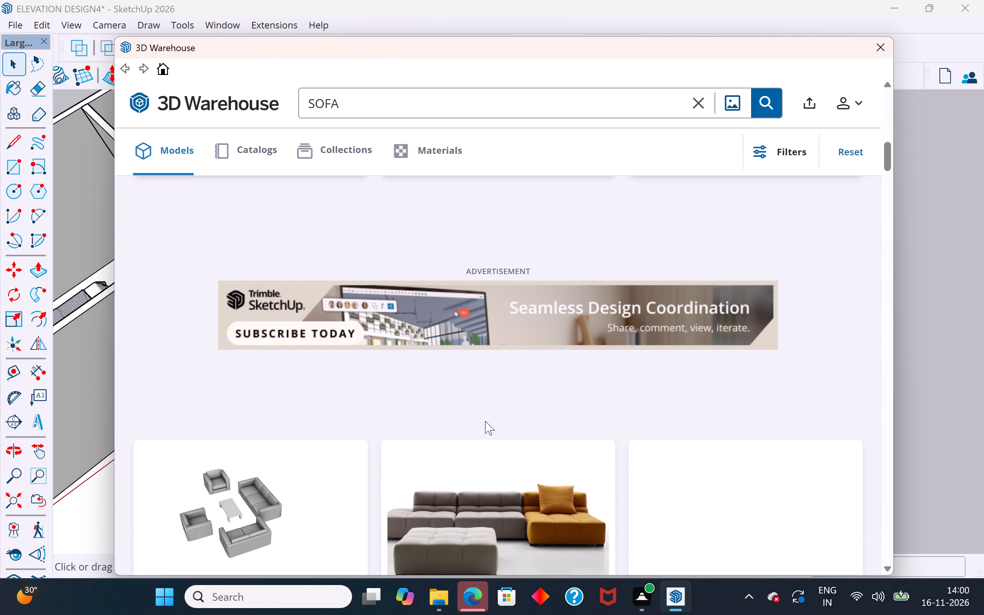
scroll(485, 419, "down", 8)
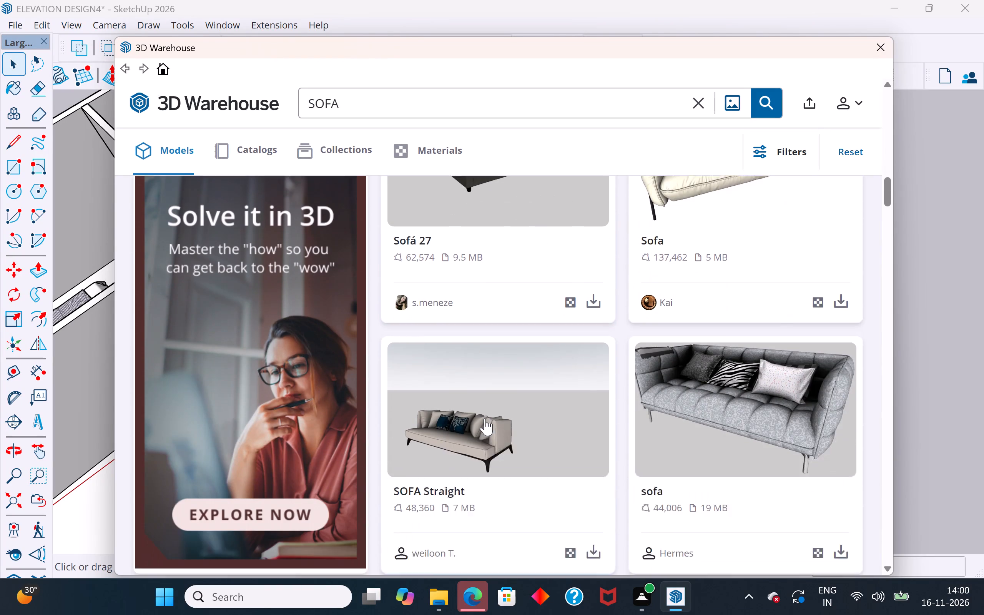
scroll(485, 419, "down", 4)
scroll(485, 419, "up", 1)
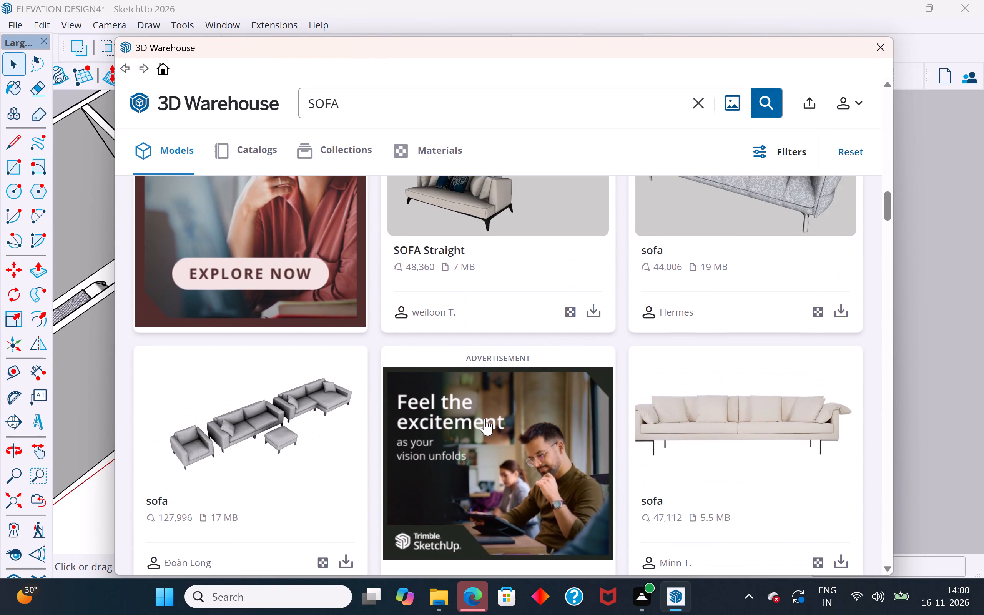
scroll(485, 419, "up", 16)
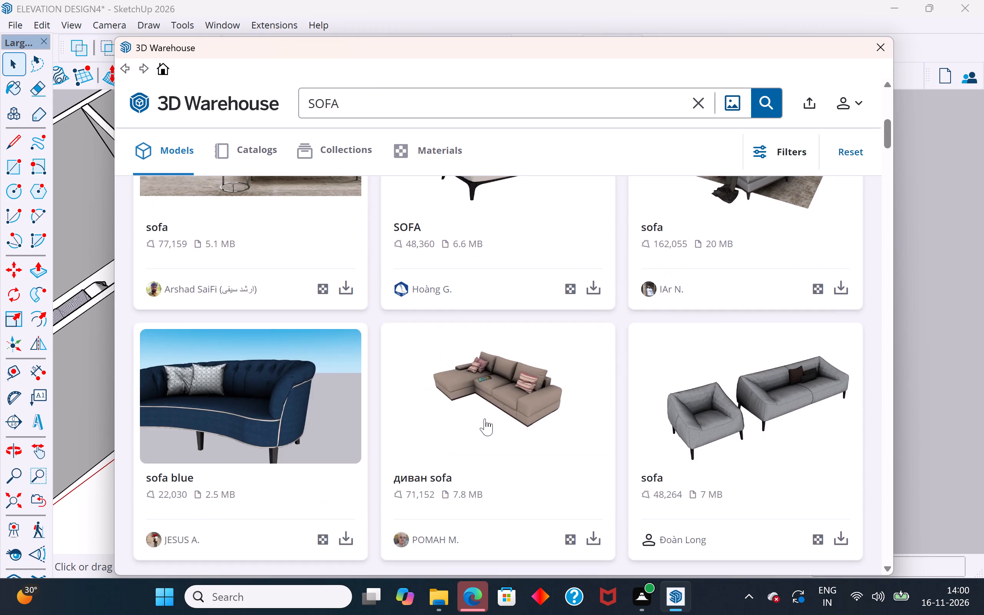
scroll(485, 419, "up", 8)
Download the 7 MB grey sofa and armchair model and load it directly into the SketchUp model.
scroll(485, 419, "down", 5)
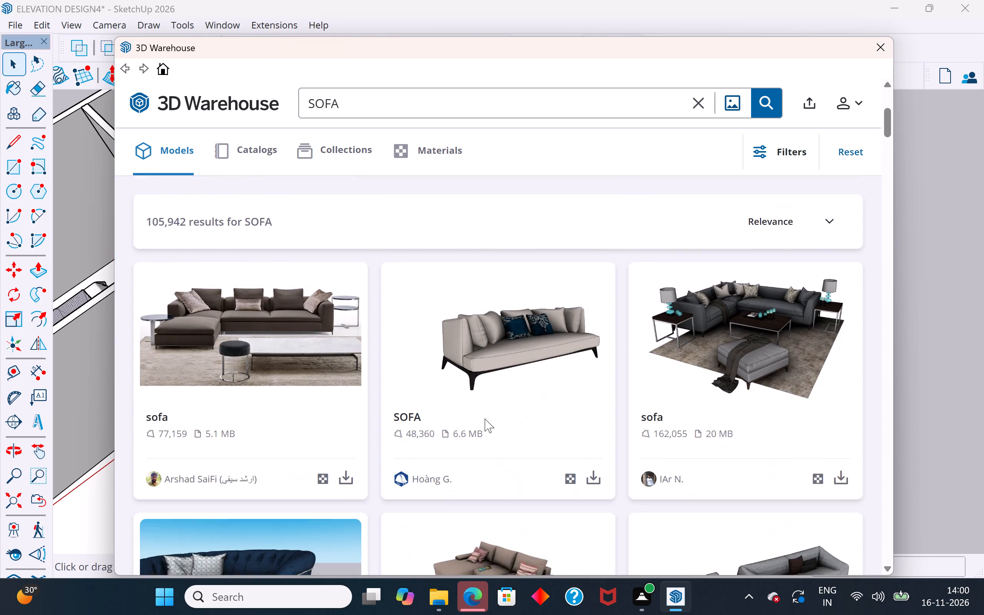
scroll(485, 419, "down", 3)
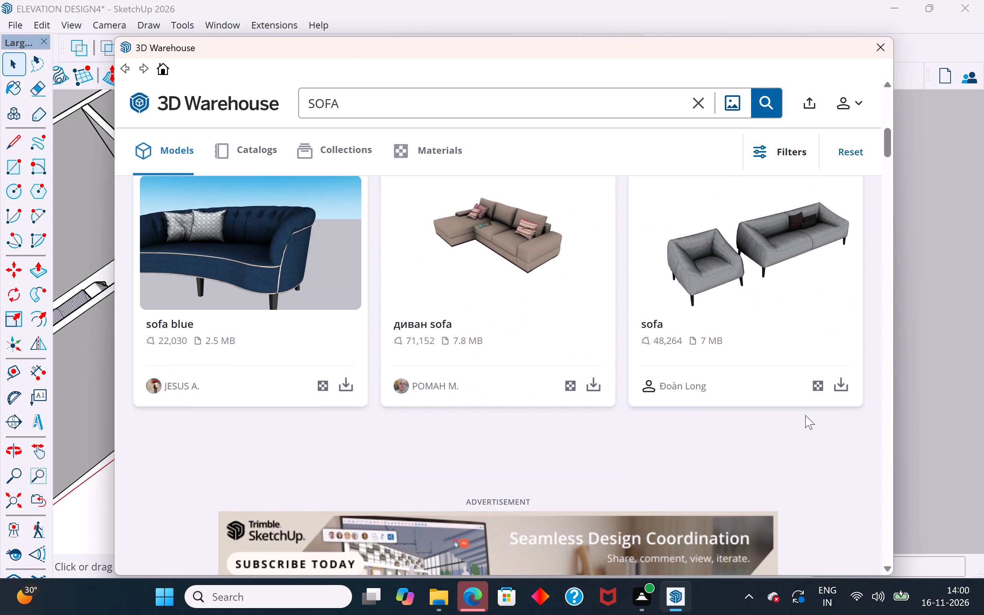
left_click(840, 381)
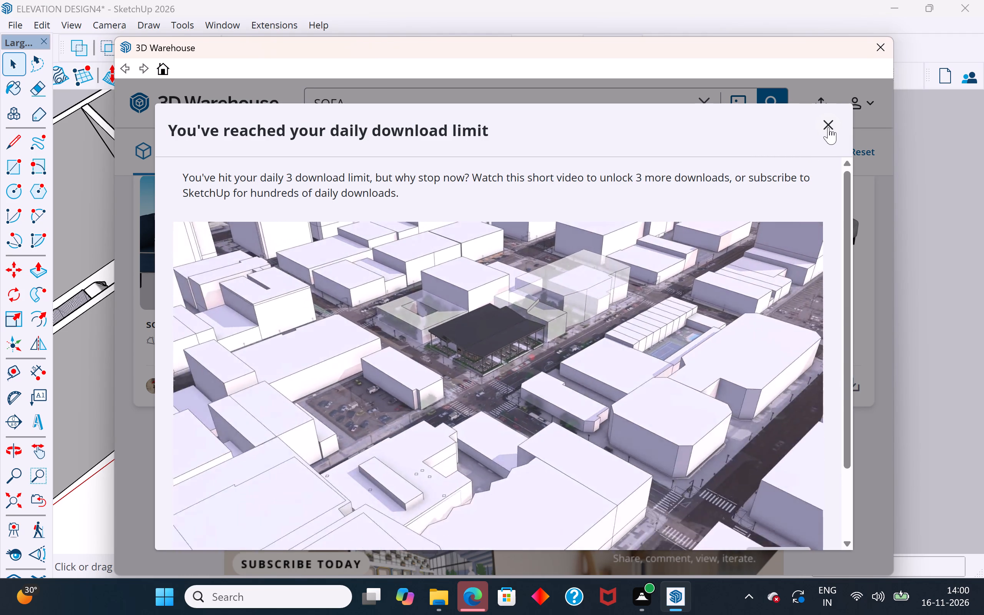
left_click(828, 127)
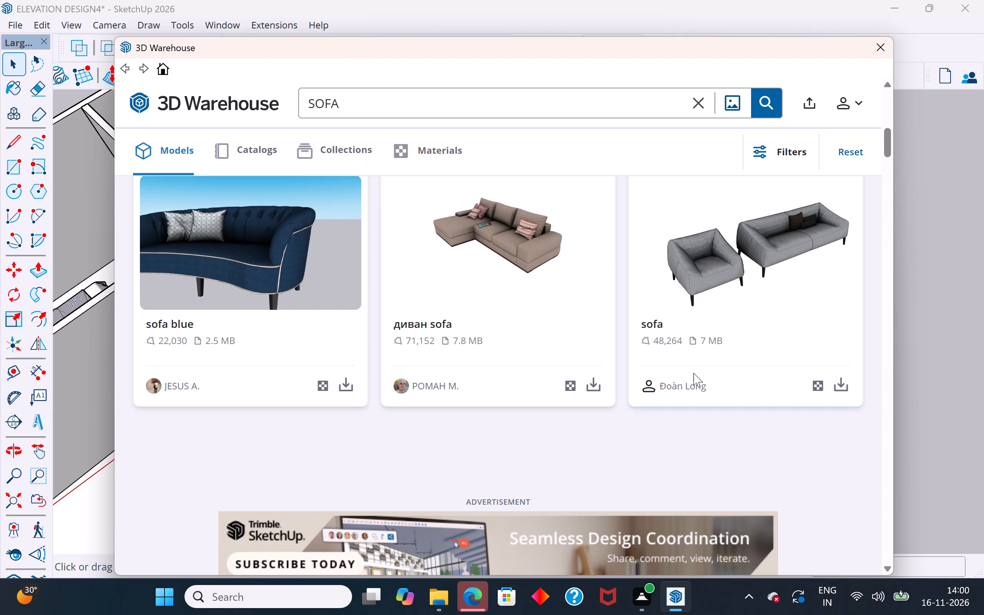
left_click(834, 383)
left_click(468, 334)
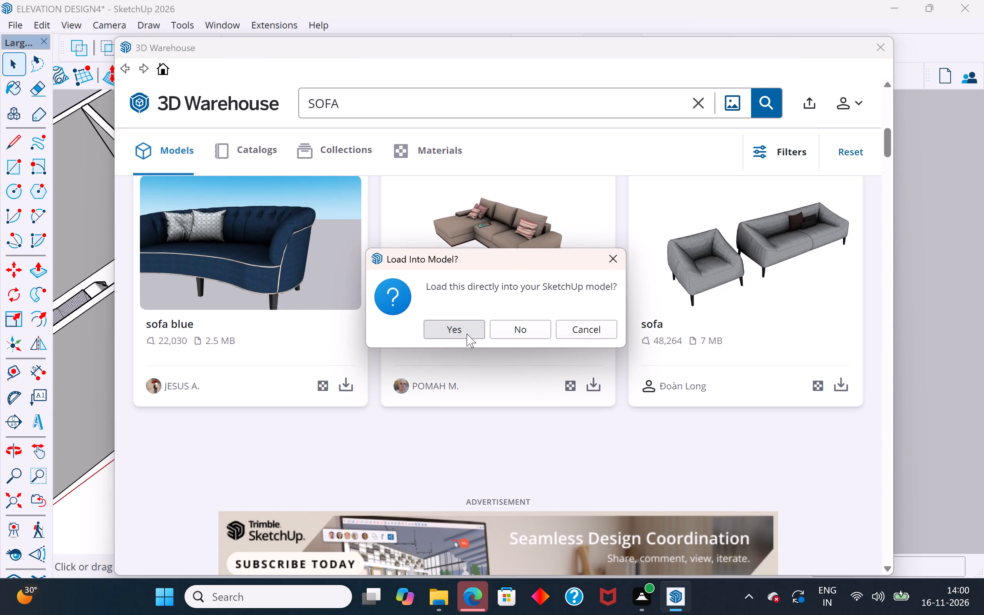
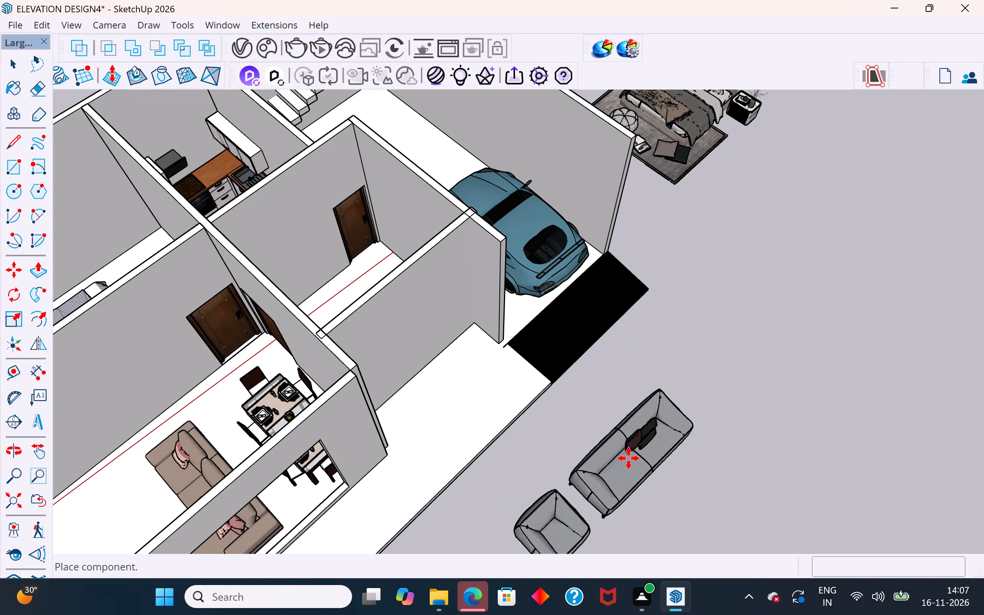
Place the grey sofa and armchair component on the open ground outside the house, in front of the black car ramp.
scroll(568, 495, "down", 4)
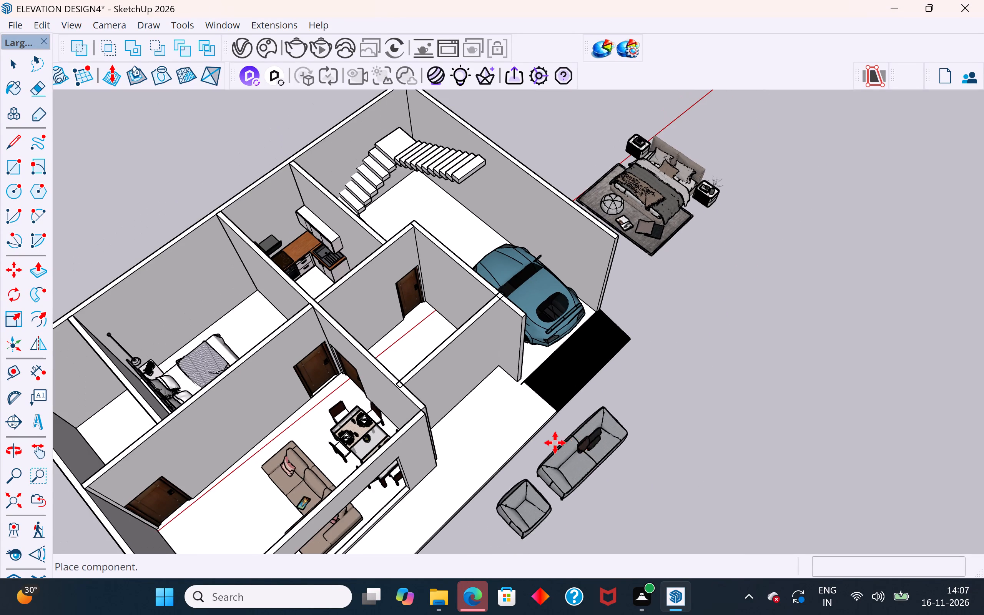
middle_click_drag(509, 417, 308, 356)
scroll(403, 307, "up", 3)
middle_click_drag(420, 313, 479, 526)
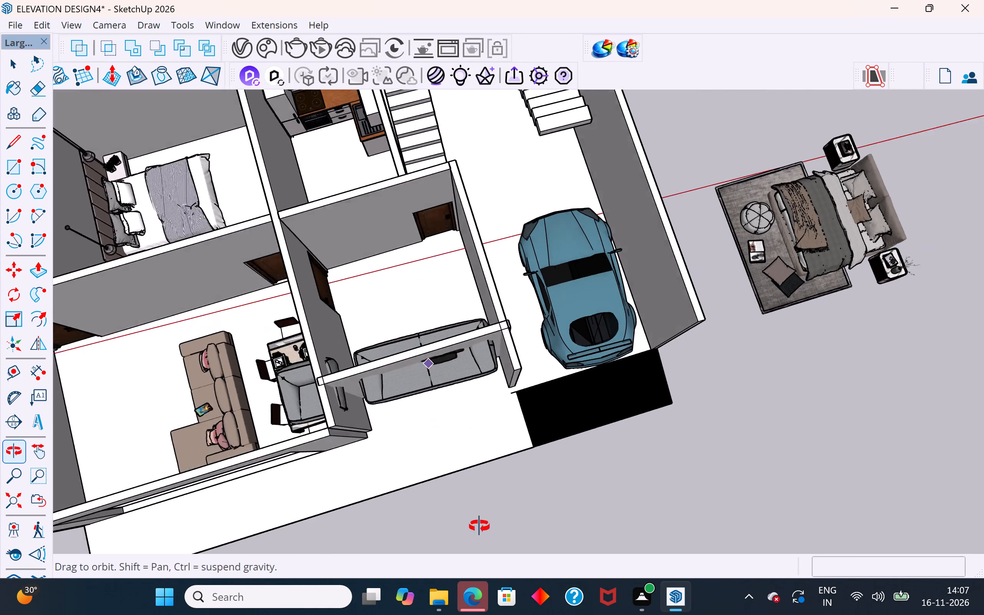
middle_click_drag(479, 526, 480, 527)
scroll(529, 362, "down", 4)
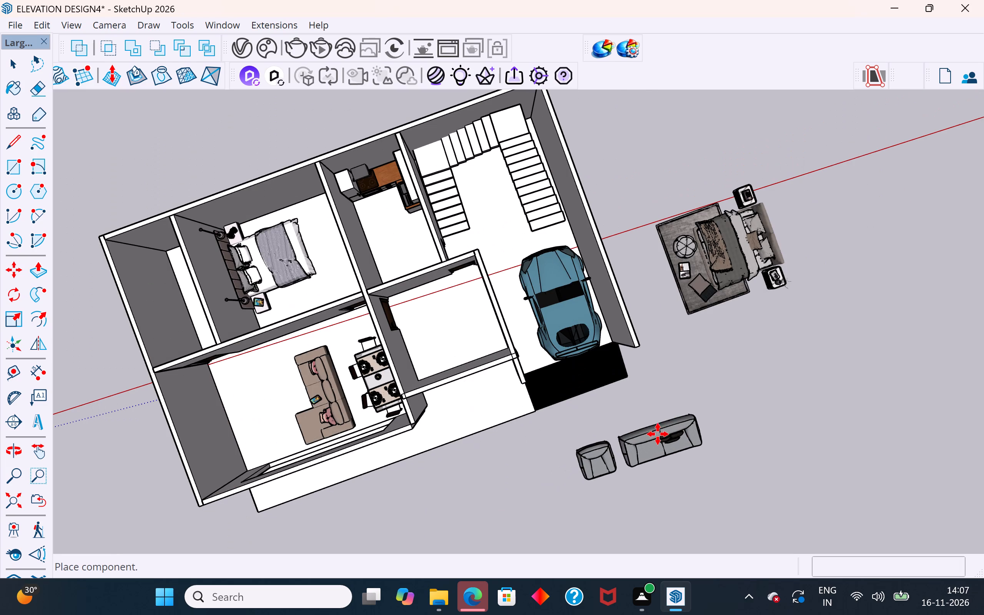
left_click(658, 434)
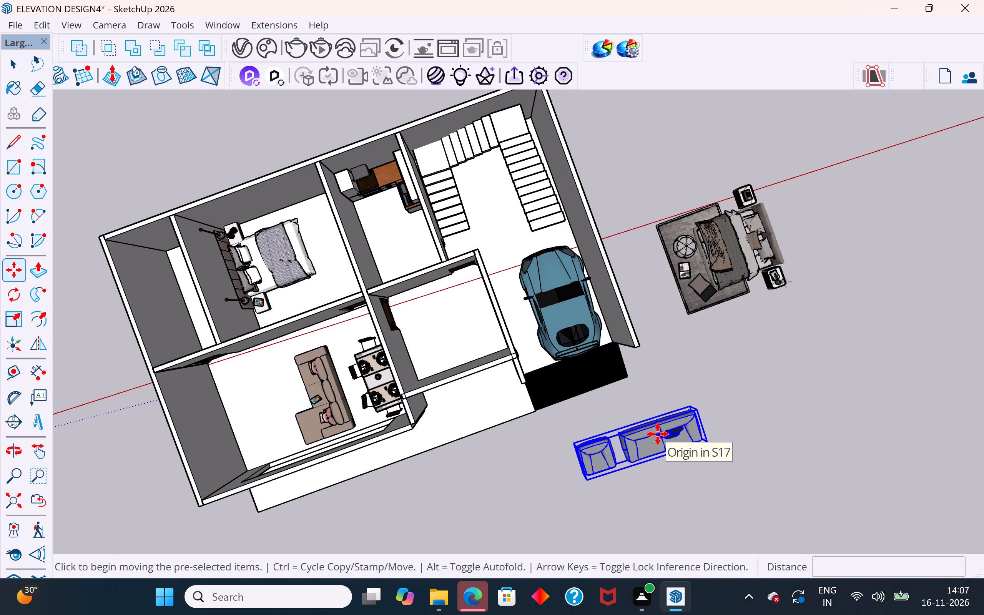
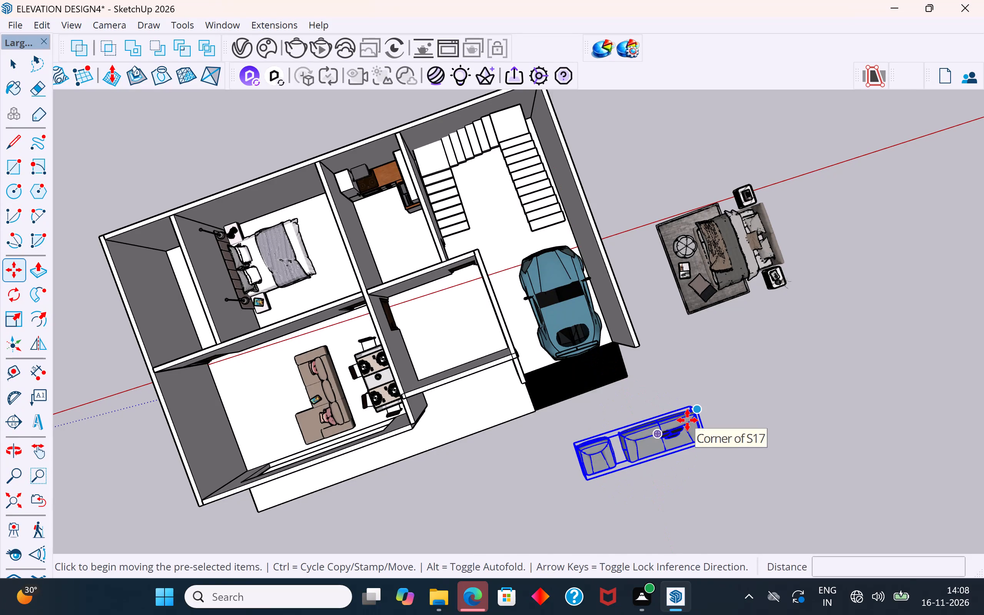
Explode the grey furniture component in front of the car ramp into a separate sofa and armchair.
left_click(10, 71)
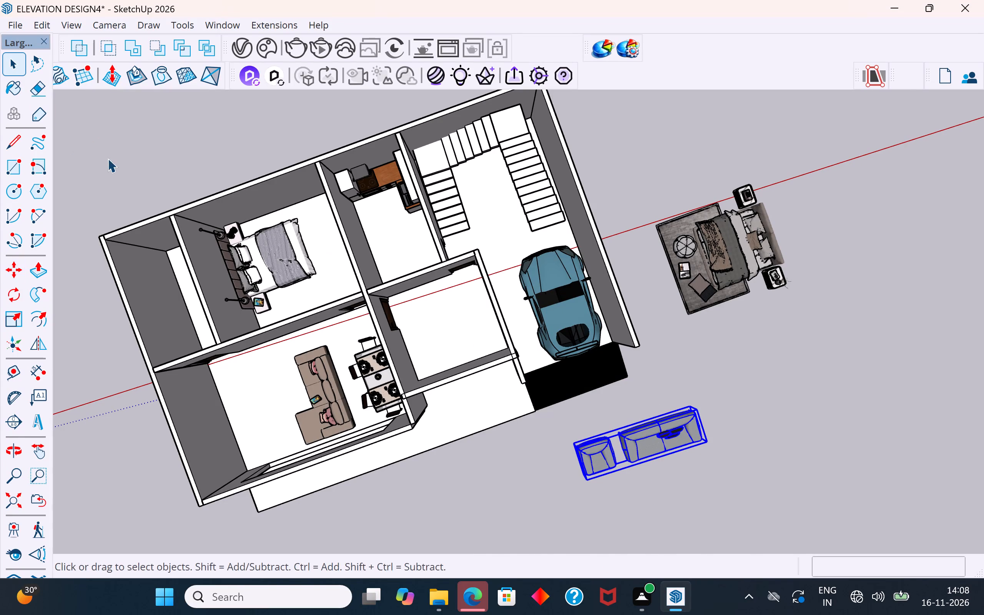
left_click(108, 158)
middle_click_drag(535, 491, 496, 196)
scroll(670, 448, "up", 3)
left_click(681, 396)
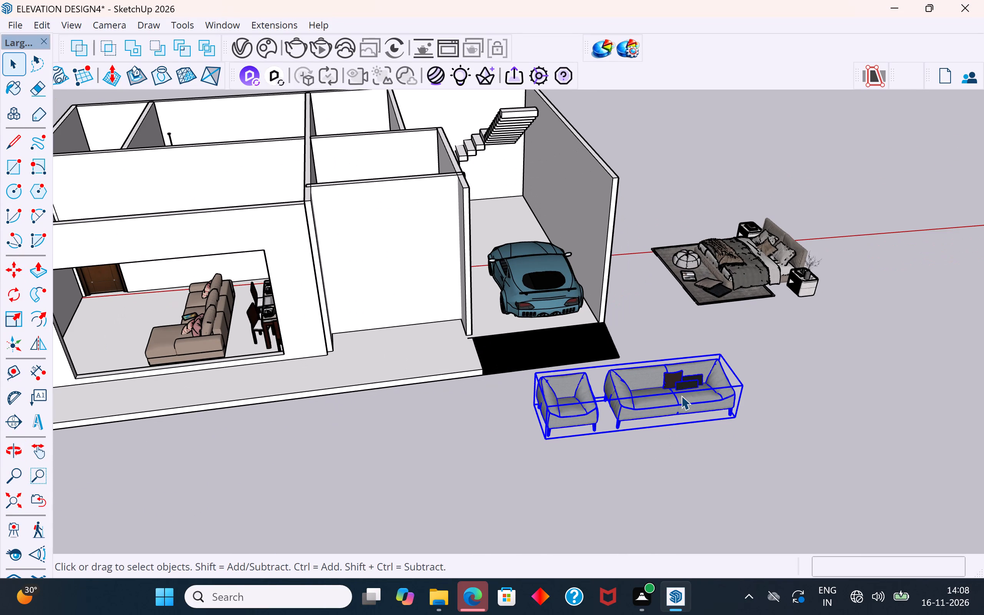
right_click(653, 403)
left_click(735, 121)
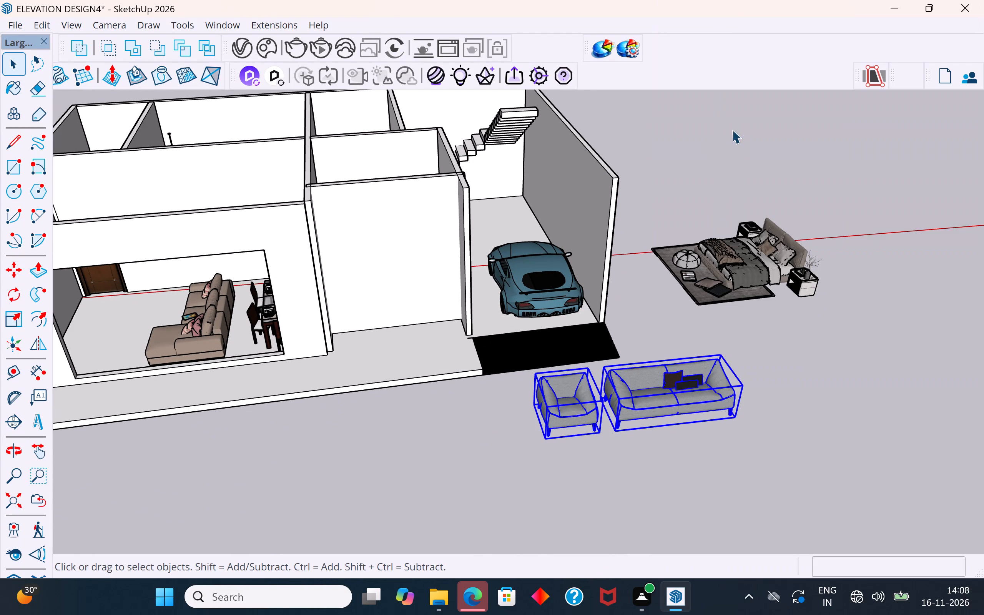
left_click(681, 451)
Rotate the grey sofa 90 degrees on the ground plane about its front leg corner.
left_click(652, 403)
scroll(772, 437, "up", 1)
middle_click_drag(772, 442, 758, 453)
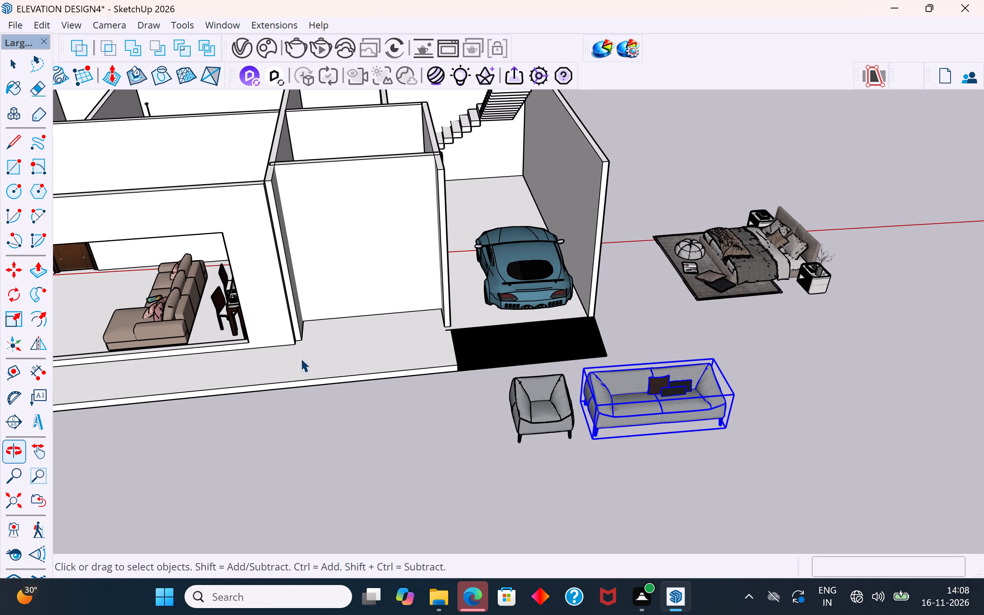
left_click(20, 299)
scroll(693, 427, "up", 3)
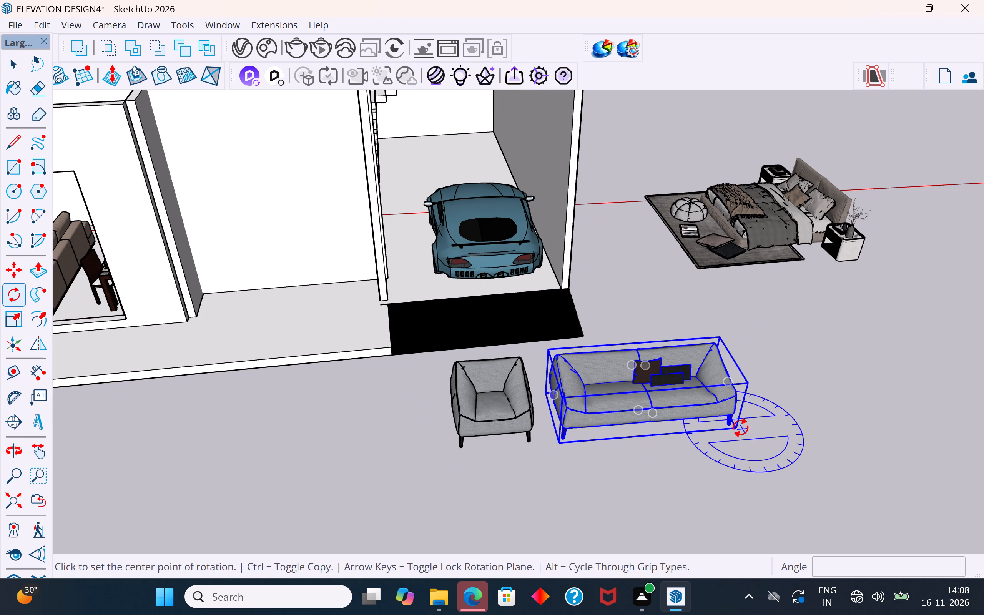
scroll(739, 433, "up", 6)
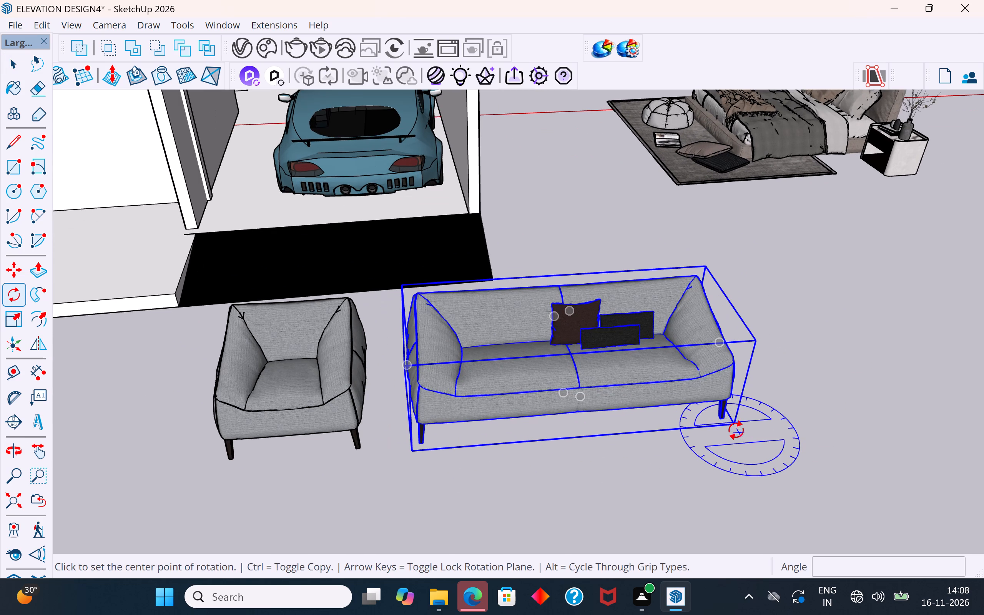
left_click(733, 425)
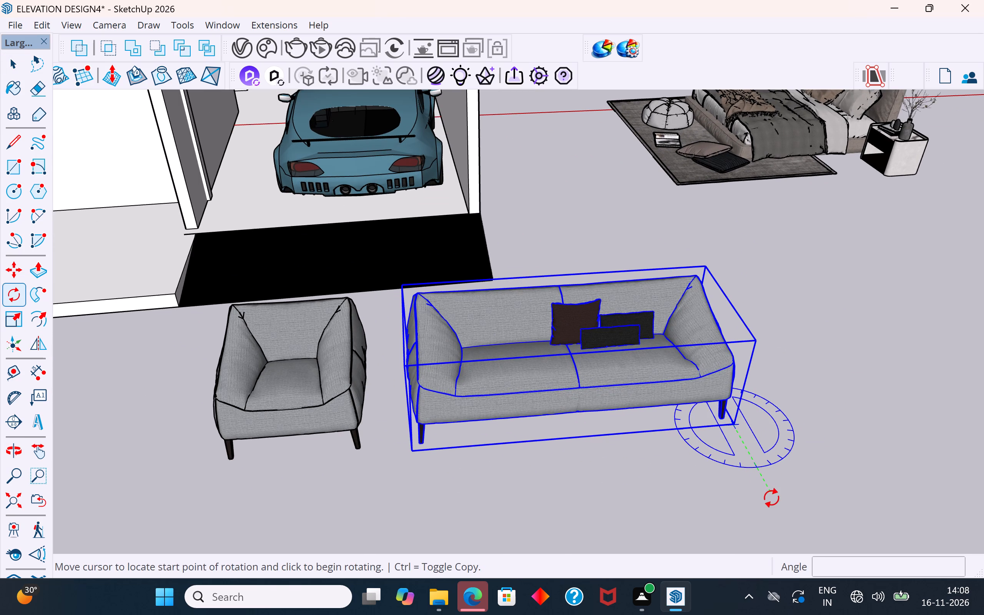
left_click(772, 498)
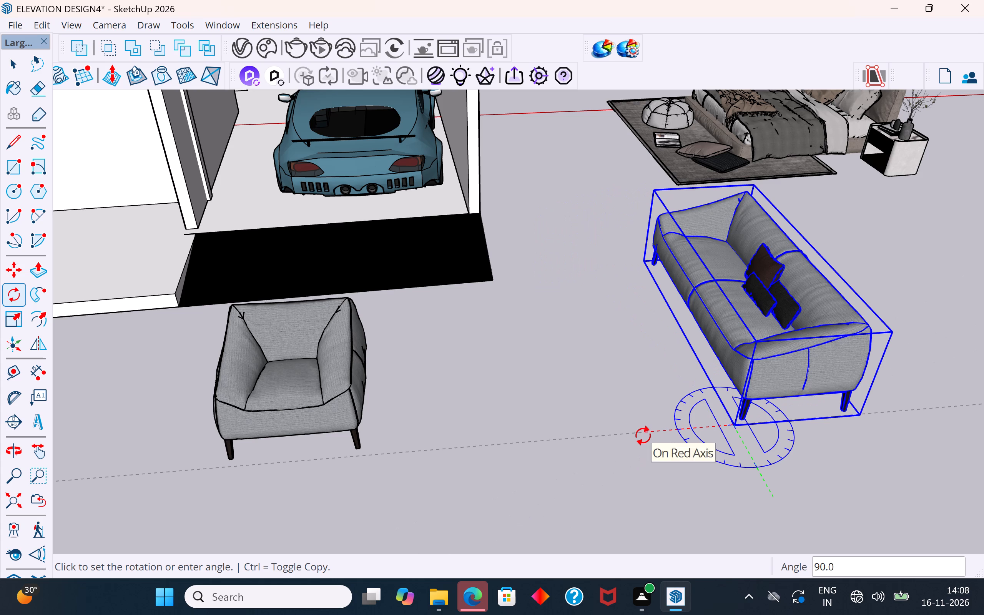
left_click(643, 435)
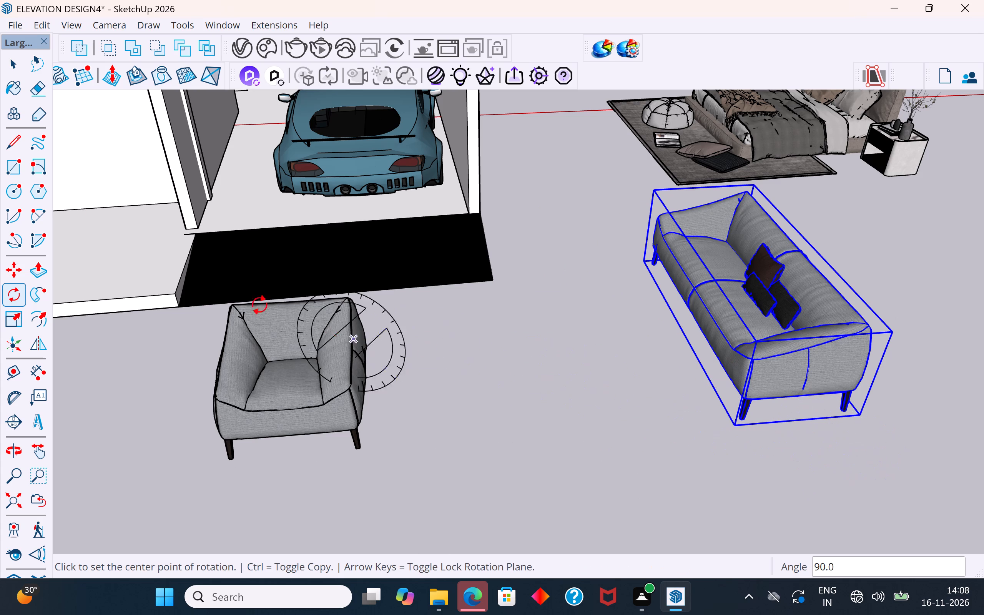
left_click(13, 65)
left_click(401, 400)
Move the grey sofa into the empty room beside the car bay, with its back along the wall shared with the car bay.
scroll(547, 442, "down", 5)
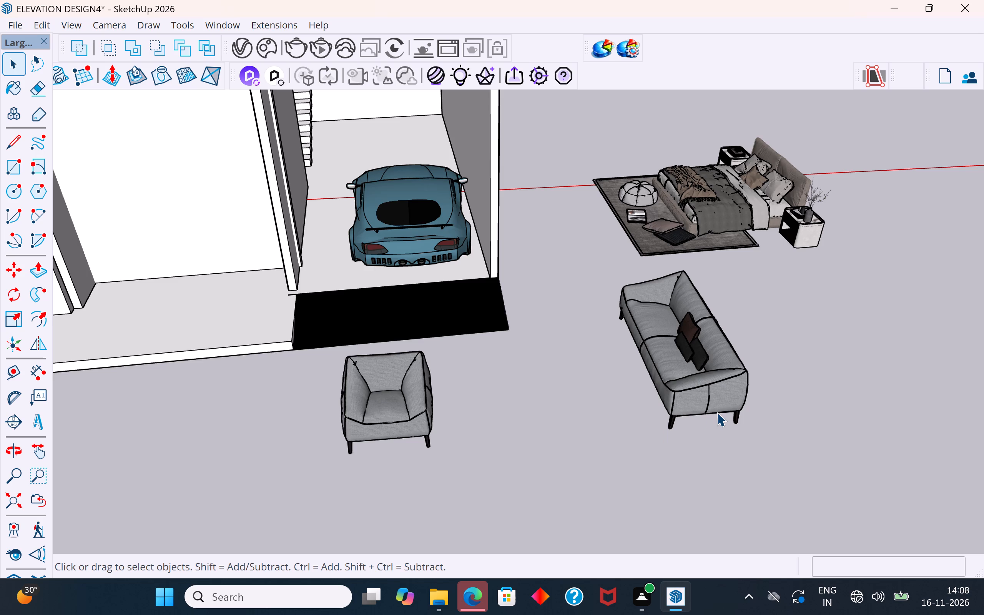
scroll(658, 438, "down", 4)
left_click(697, 411)
scroll(727, 436, "up", 2)
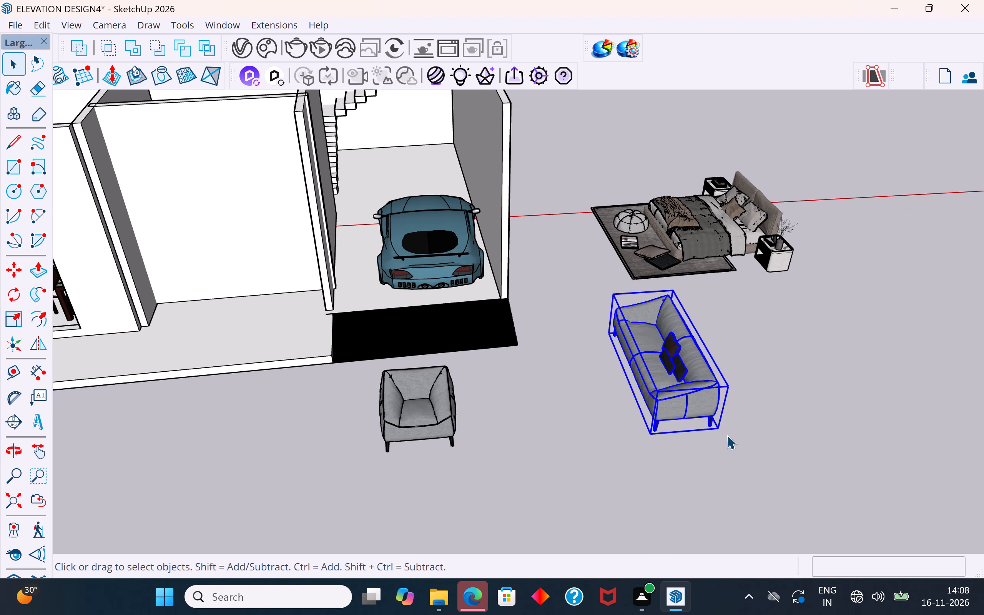
key("comma")
key("m")
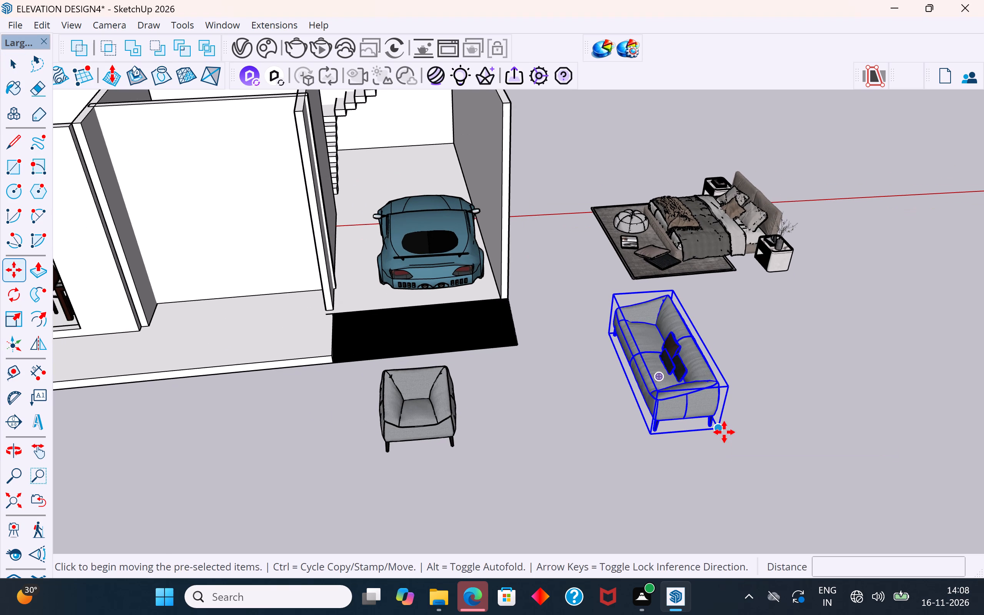
left_click(724, 432)
scroll(890, 494, "down", 6)
middle_click_drag(518, 317, 573, 489)
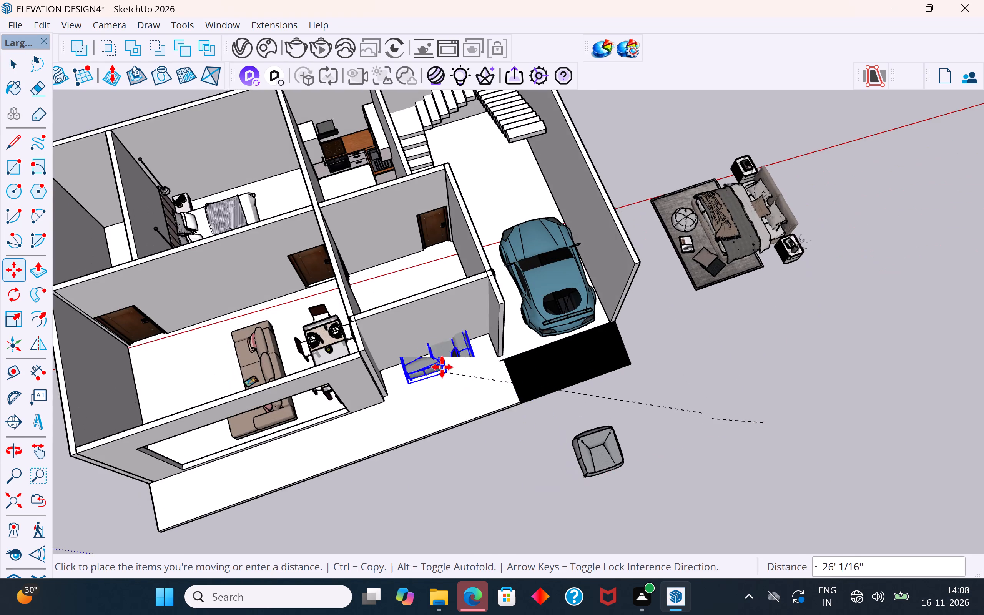
scroll(439, 347, "up", 4)
middle_click_drag(470, 354, 562, 449)
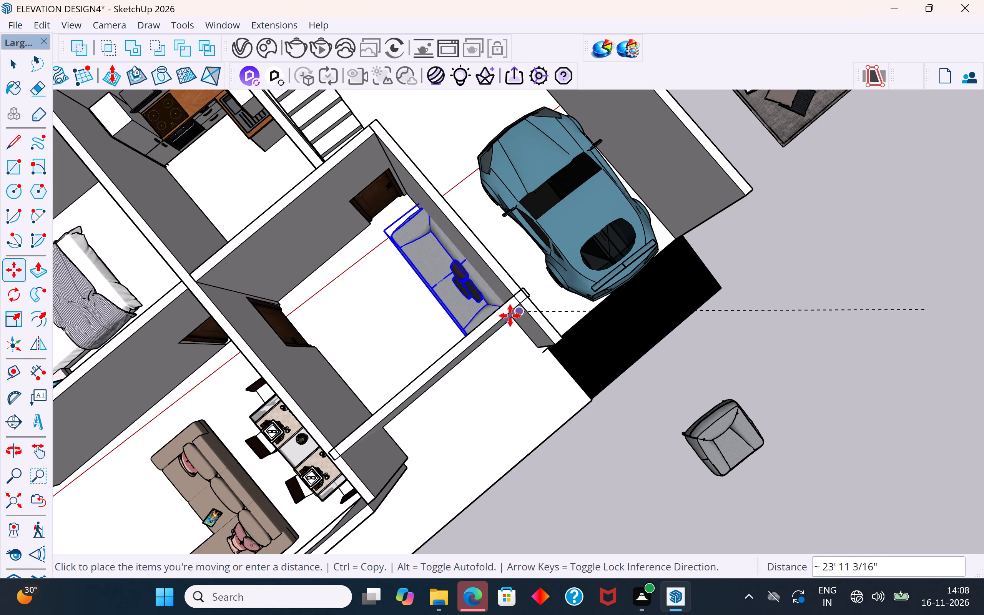
middle_click_drag(511, 325, 468, 231)
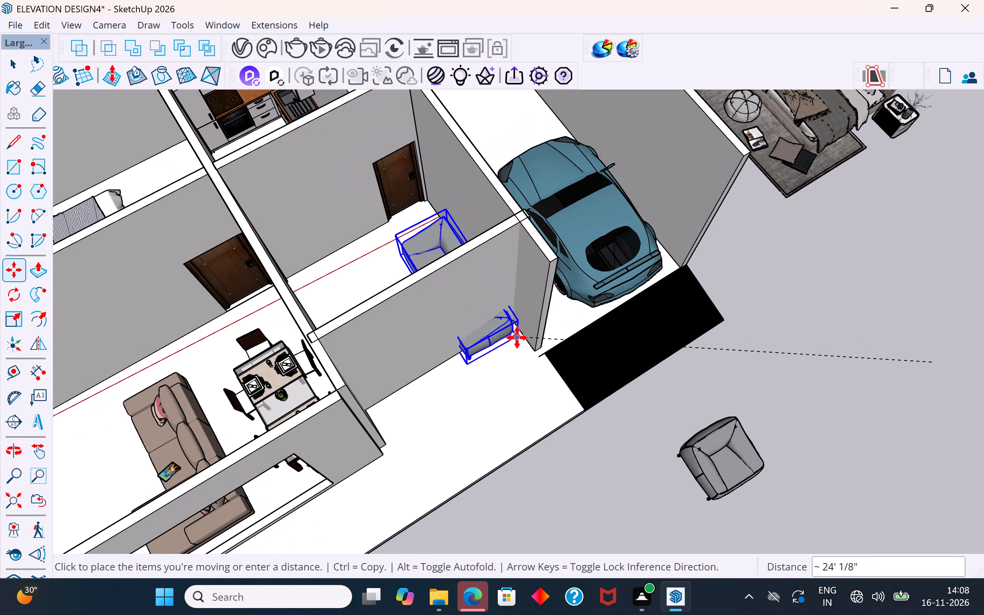
left_click(513, 324)
middle_click_drag(544, 341, 785, 355)
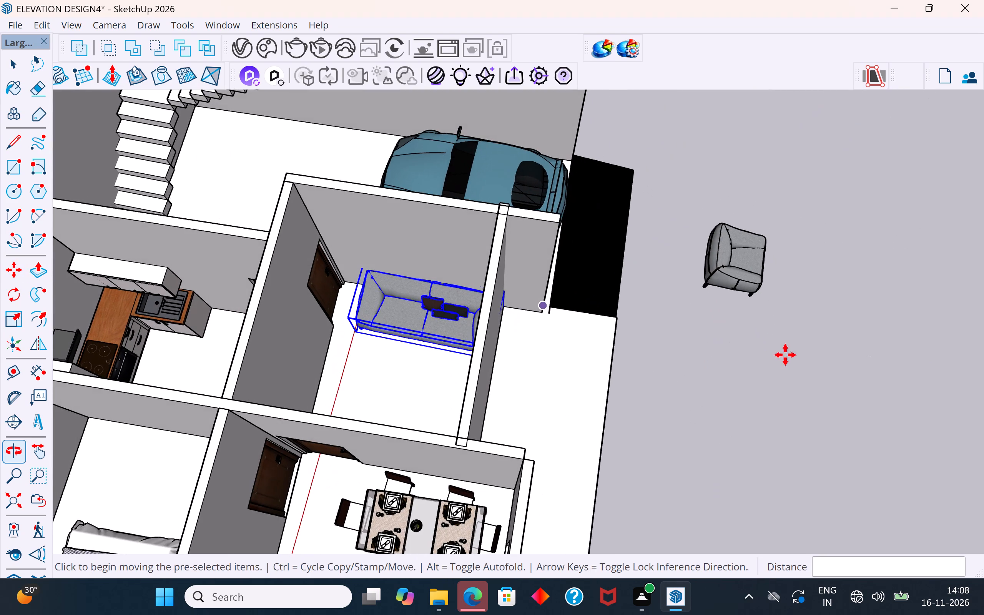
scroll(489, 356, "up", 3)
middle_click_drag(465, 356, 715, 289)
scroll(480, 345, "up", 4)
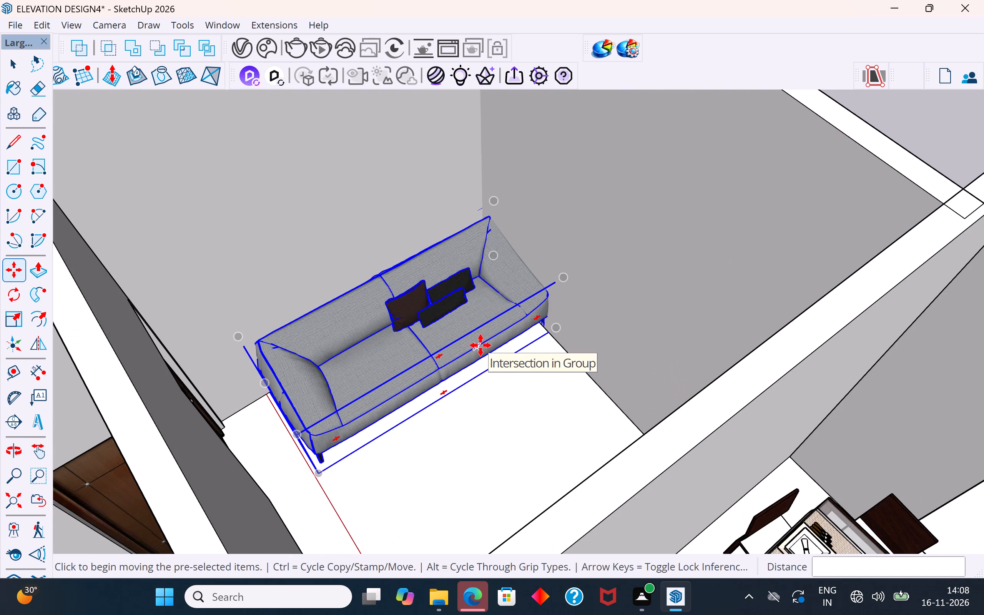
middle_click_drag(469, 374, 243, 470)
scroll(618, 342, "down", 8)
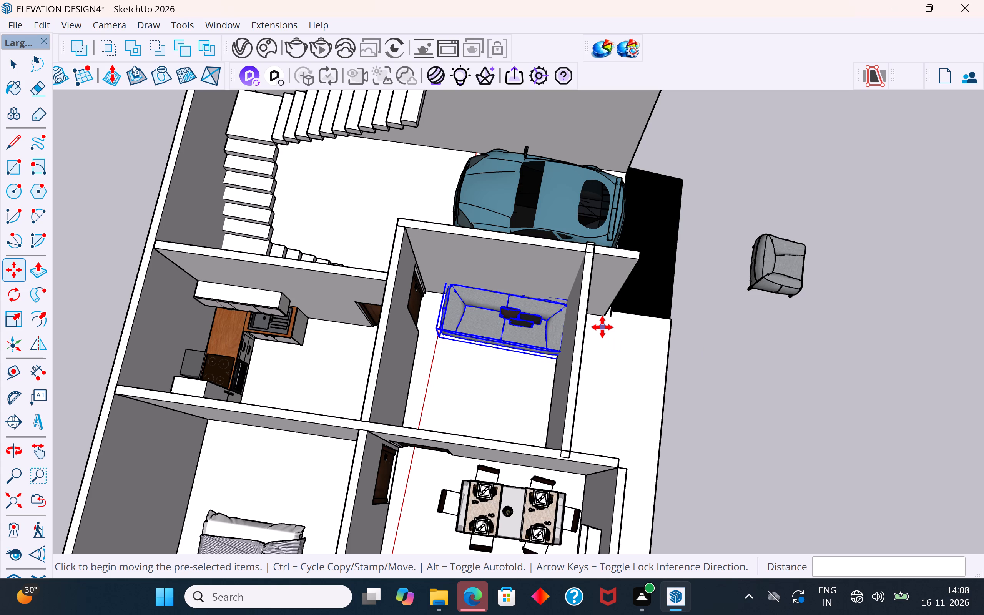
left_click(21, 63)
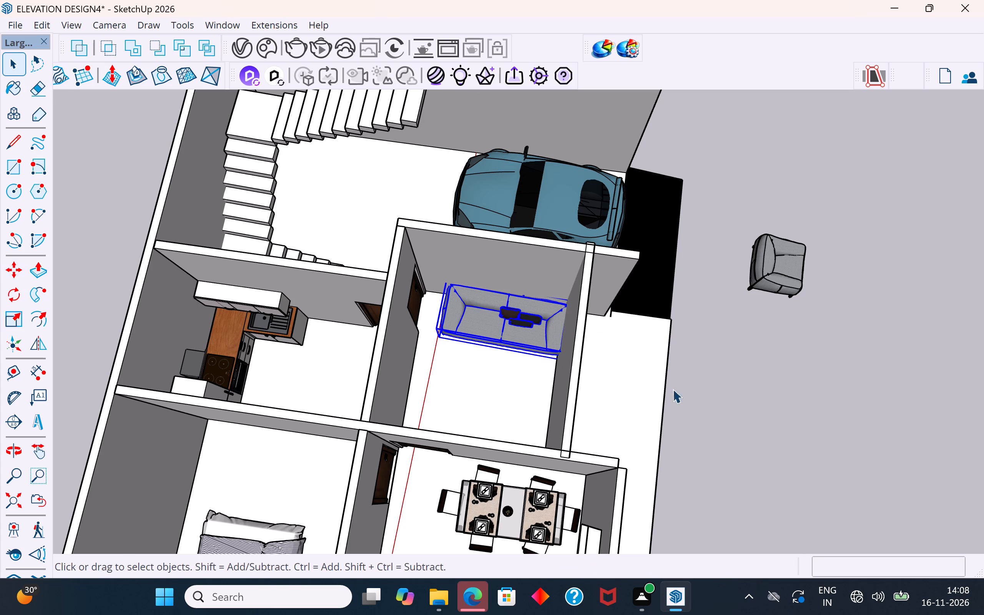
left_click(705, 381)
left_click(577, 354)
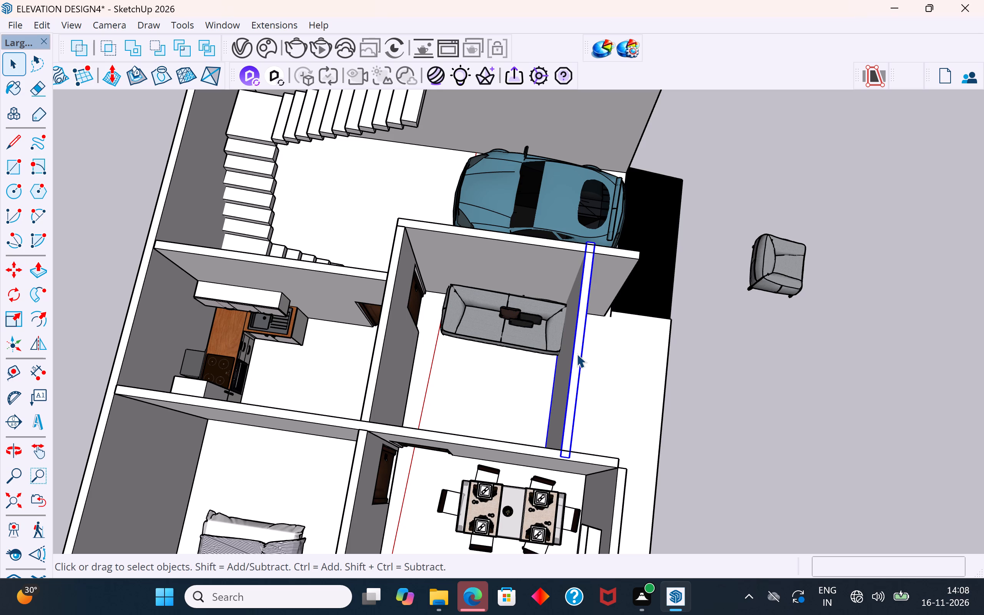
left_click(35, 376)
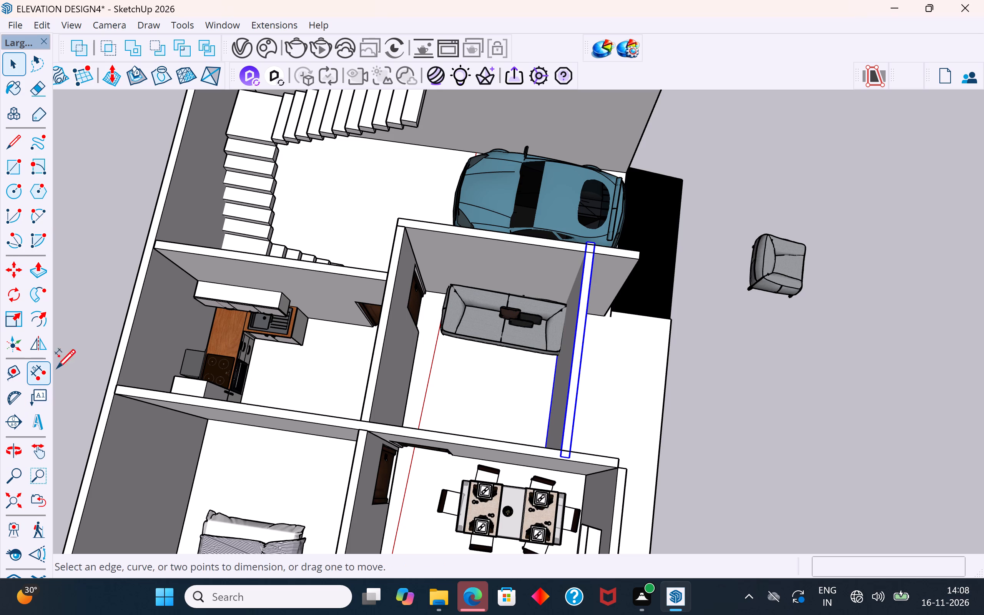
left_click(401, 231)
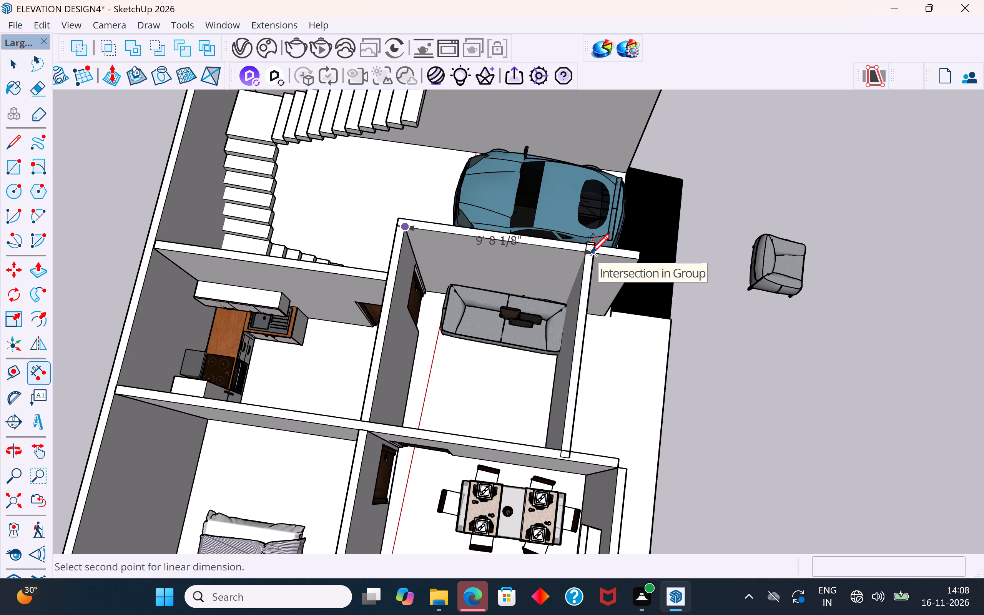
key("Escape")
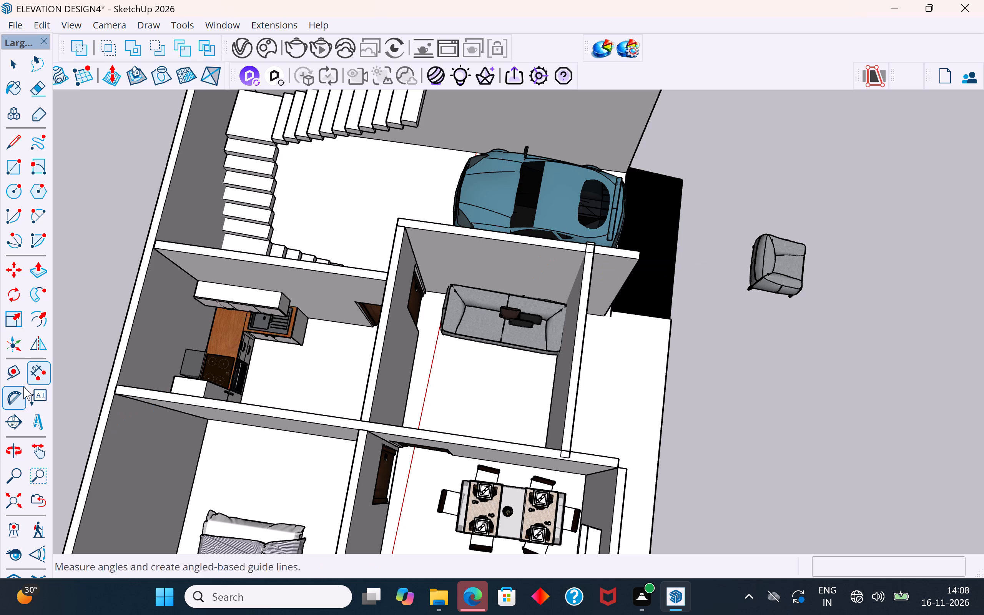
Place a guide line 10' from the top edge of the wall between the kitchen and the sofa room.
left_click(23, 373)
left_click(385, 332)
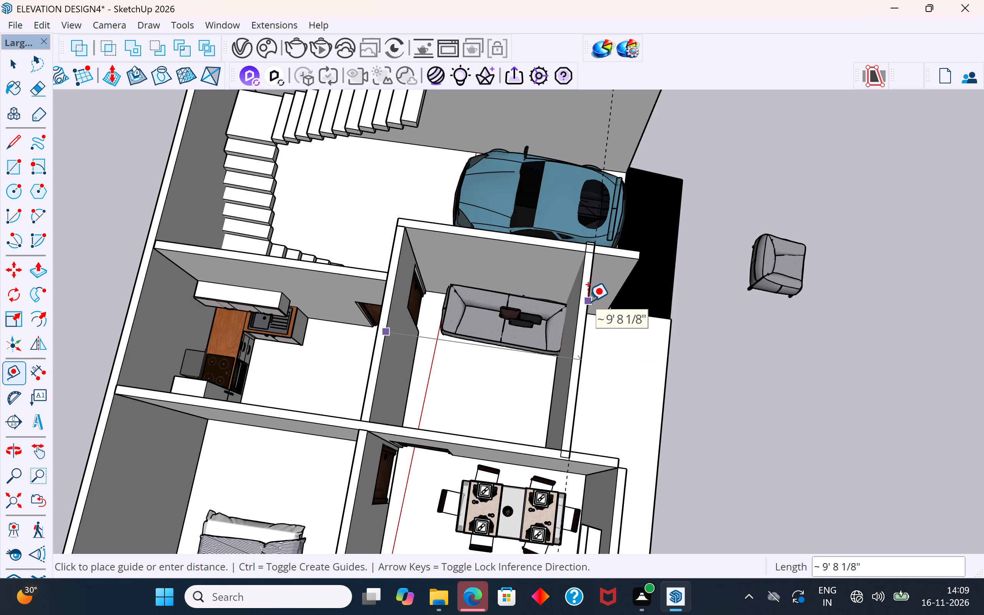
type("10'")
key("Return")
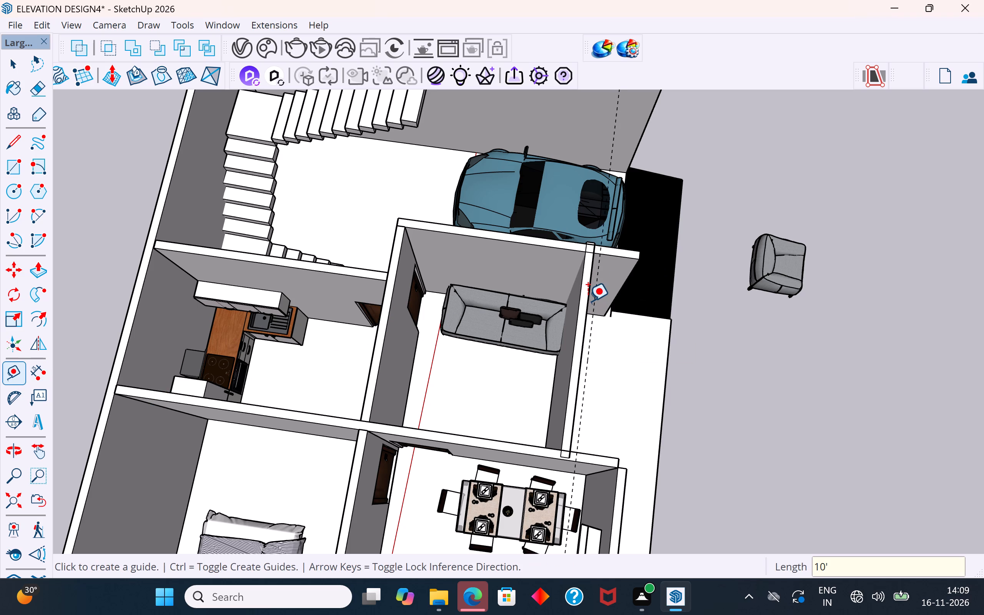
left_click(10, 64)
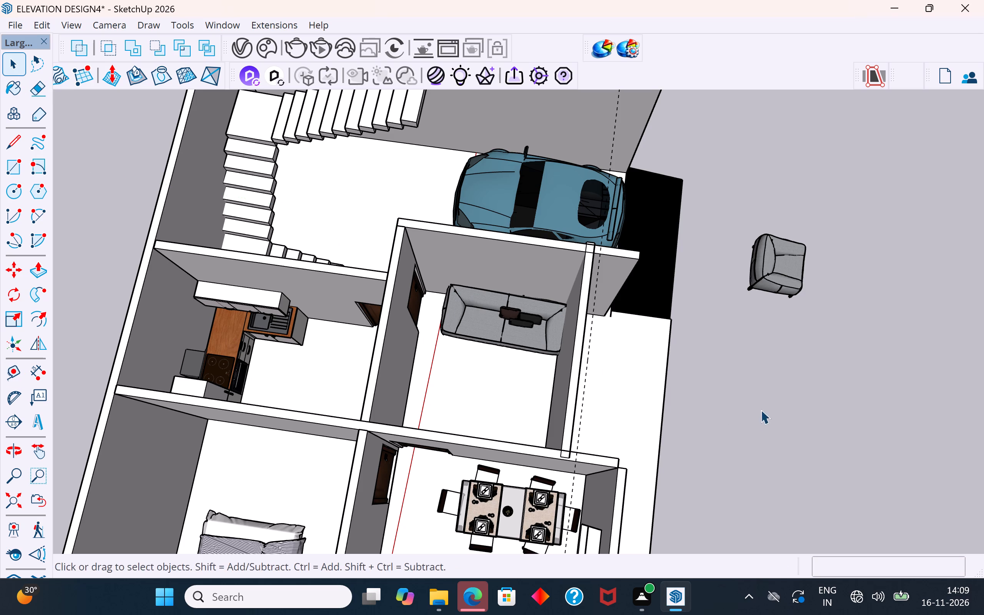
Move the sofa room's front wall outward about 11 inches so its inner top corner meets the guide line at the car bay wall.
middle_click_drag(771, 404, 780, 376)
scroll(555, 340, "up", 1)
middle_click_drag(560, 340, 692, 314)
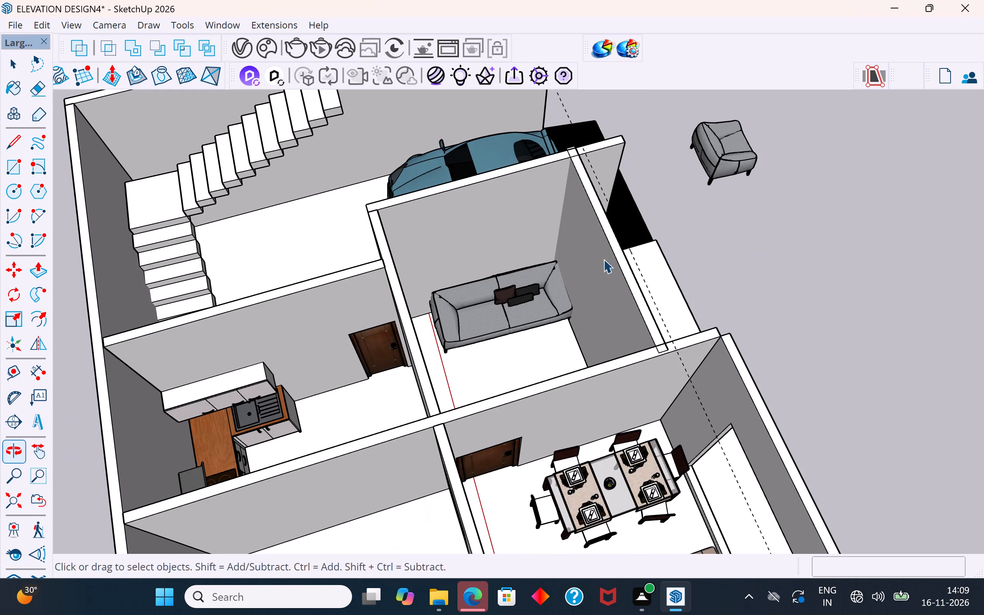
left_click(599, 247)
scroll(598, 201, "up", 1)
key("m")
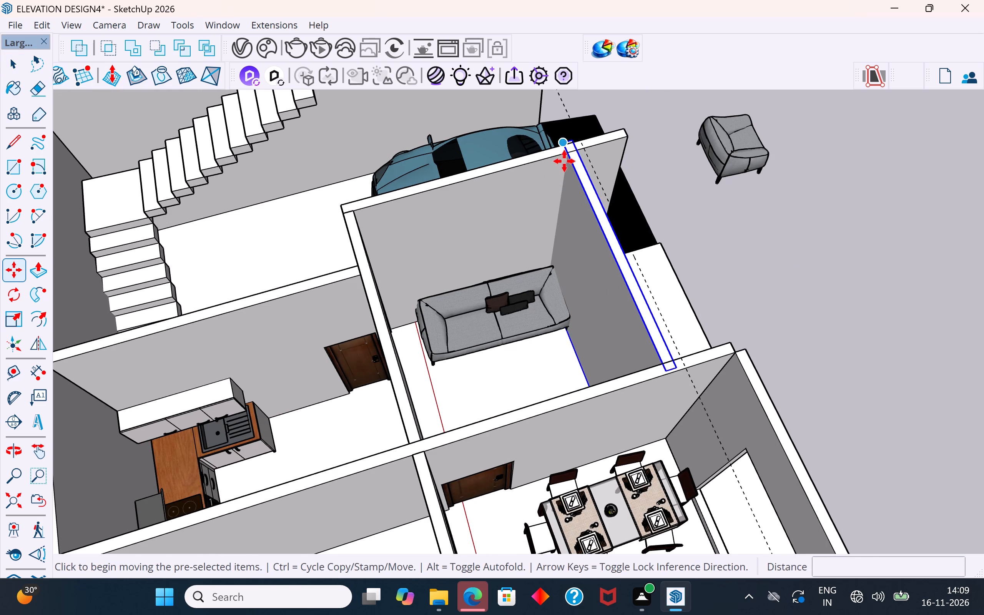
scroll(564, 152, "up", 3)
left_click(564, 152)
left_click(595, 146)
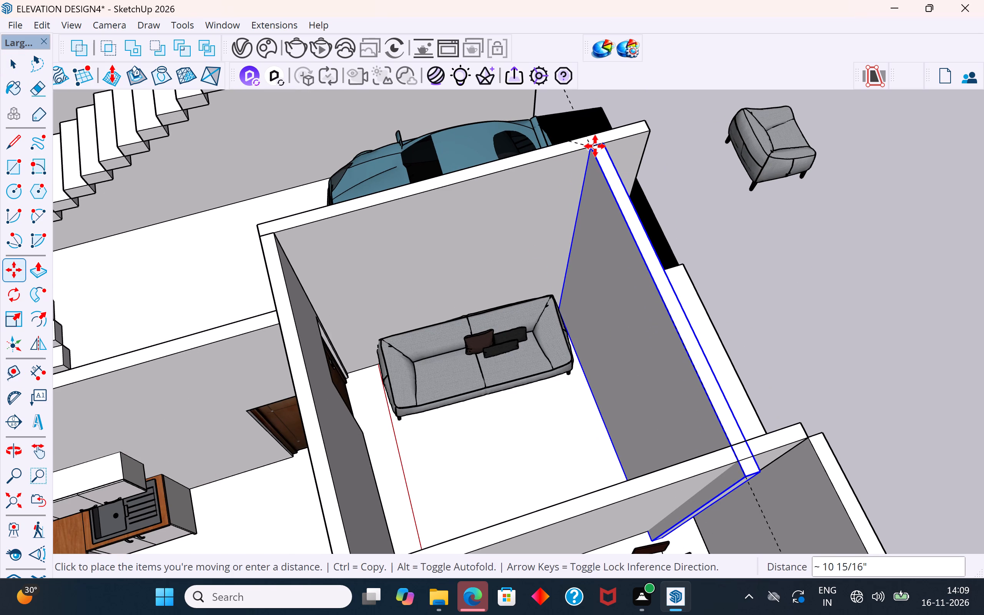
left_click(12, 61)
left_click(801, 243)
Inside the moved wall's group, push its end face protruding into the dining room back 10" into the intersecting wall.
scroll(671, 254, "down", 2)
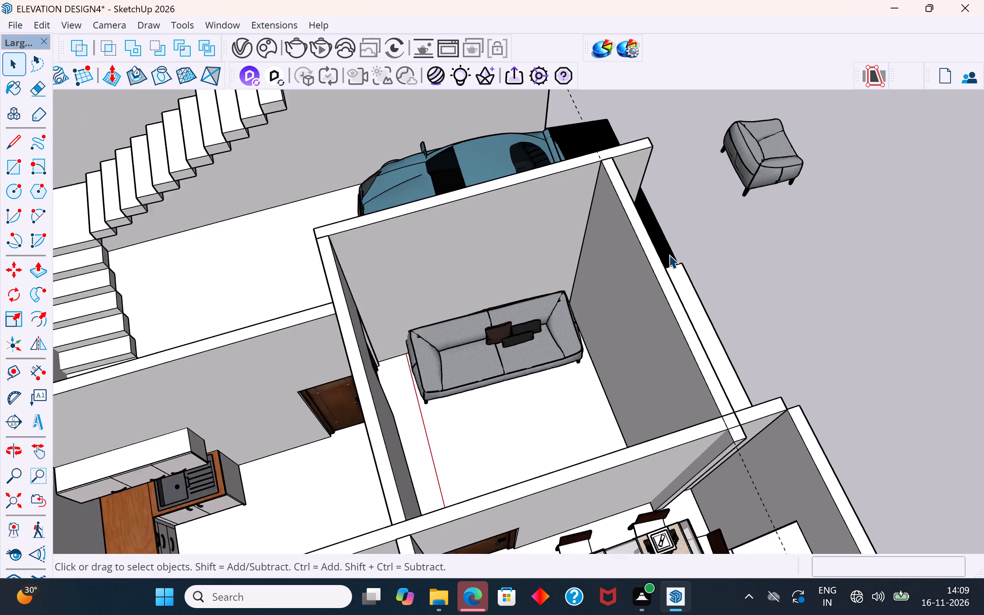
scroll(669, 254, "down", 2)
middle_click_drag(797, 414, 765, 270)
scroll(728, 237, "up", 8)
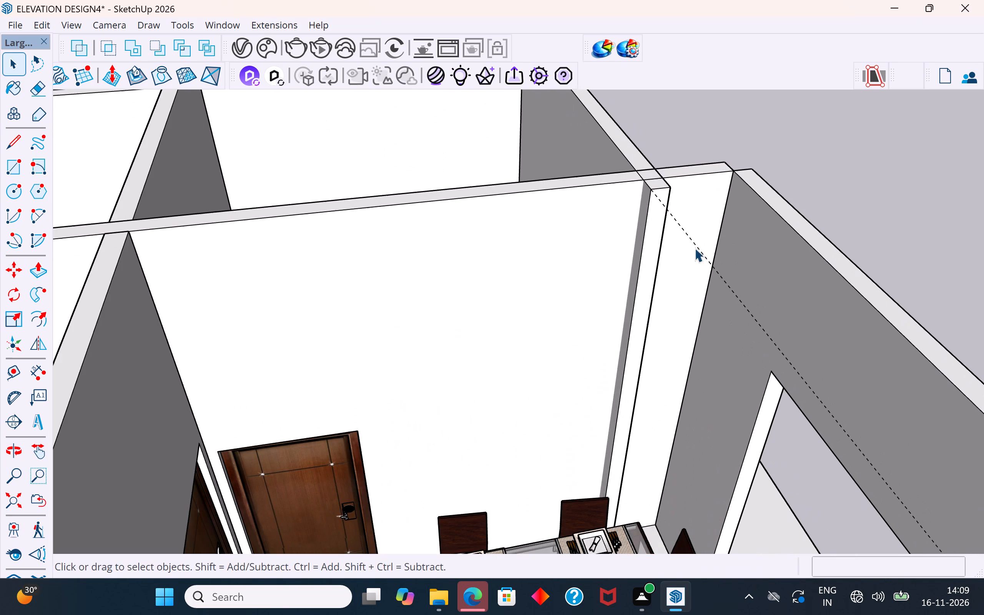
double_click(652, 218)
left_click(658, 218)
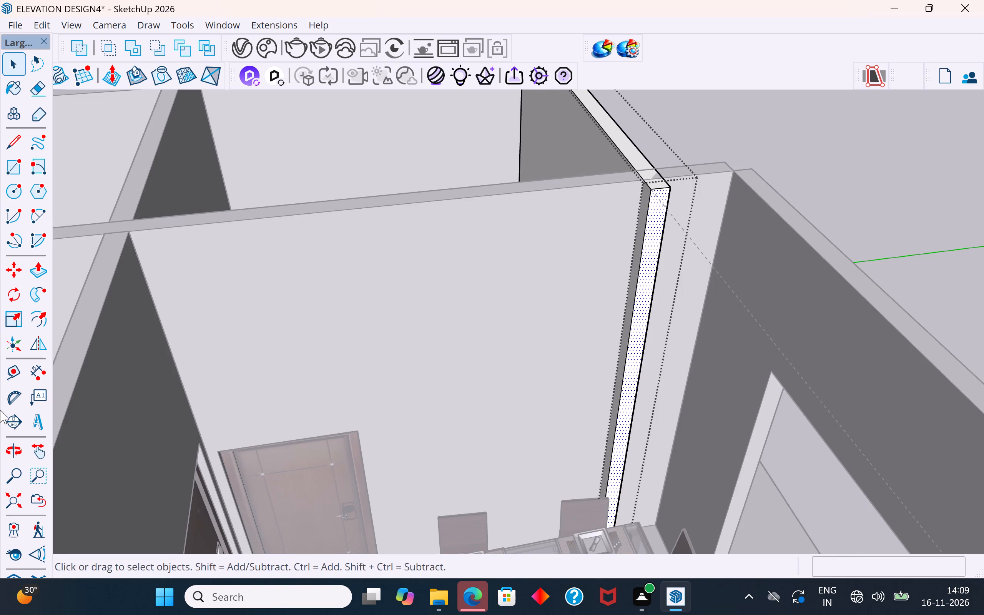
left_click(31, 275)
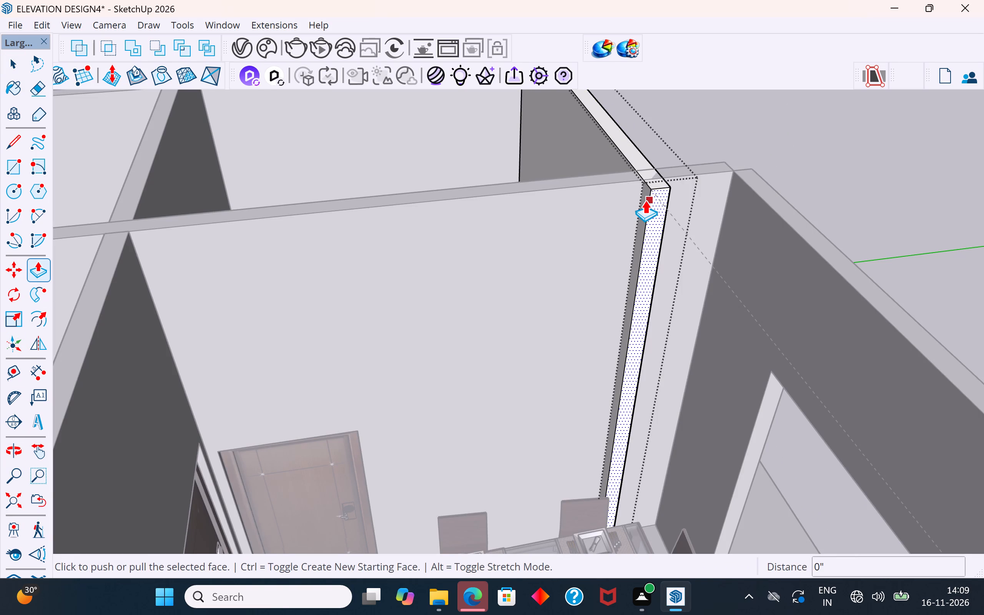
scroll(645, 200, "up", 3)
middle_click_drag(645, 200, 654, 254)
left_click(665, 250)
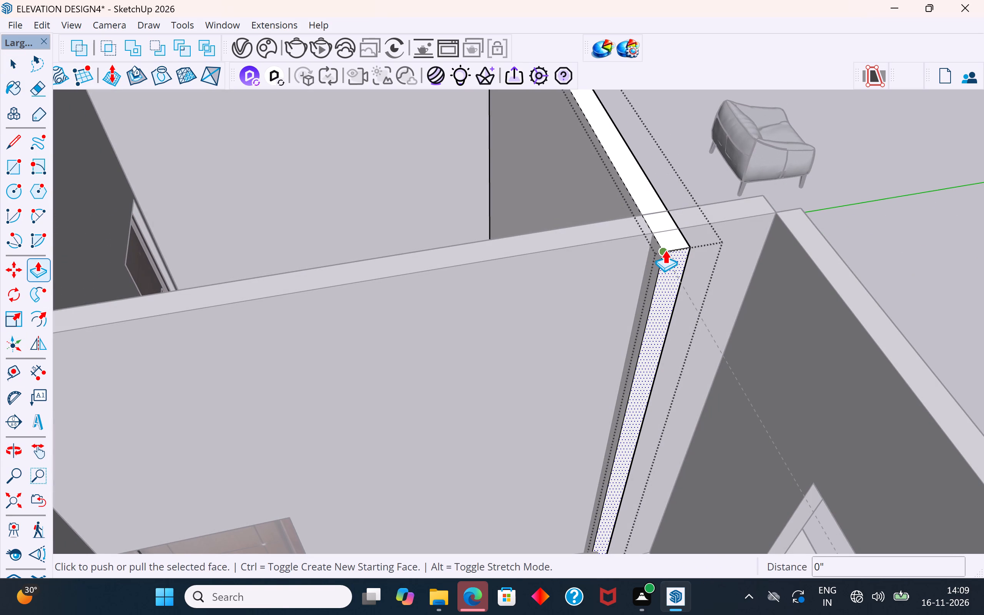
left_click(649, 216)
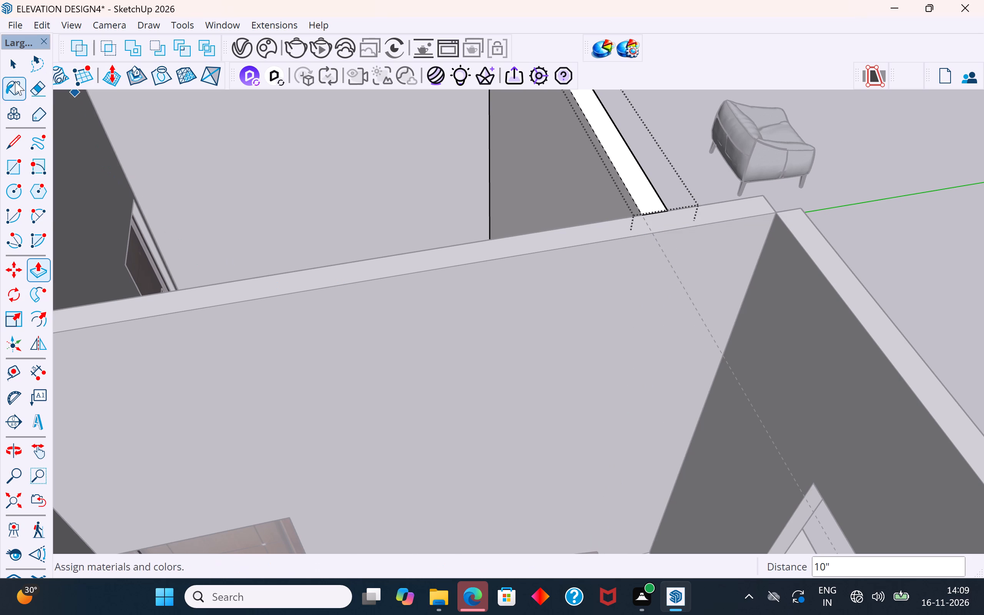
Inside the group of the wall between the dining and sofa rooms, extend its front end face 5" to meet the front facade's outer face.
left_click(12, 70)
left_click(691, 146)
scroll(495, 312, "down", 8)
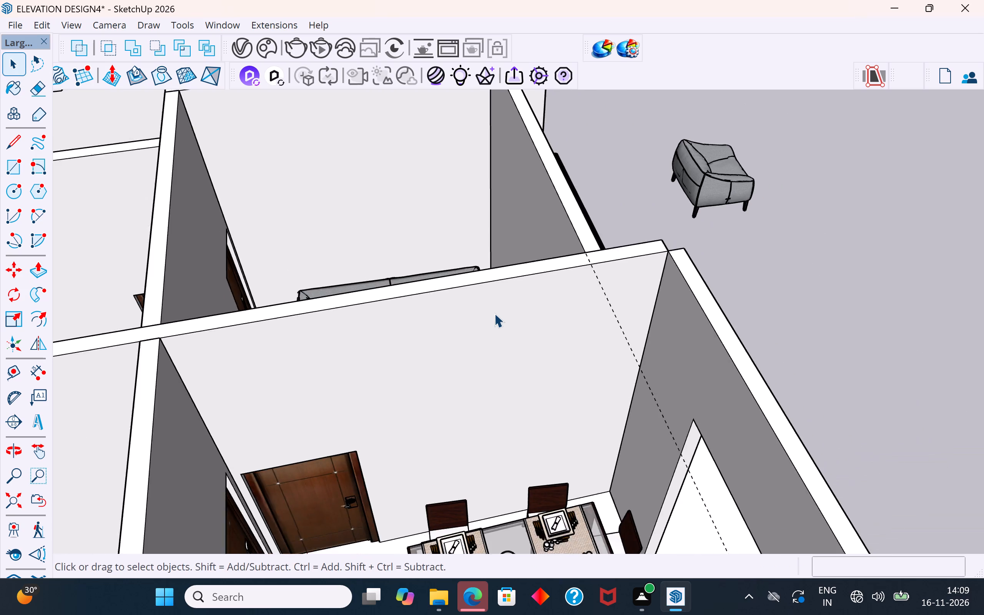
scroll(494, 313, "down", 3)
middle_click_drag(695, 314, 165, 422)
middle_click_drag(386, 403, 576, 299)
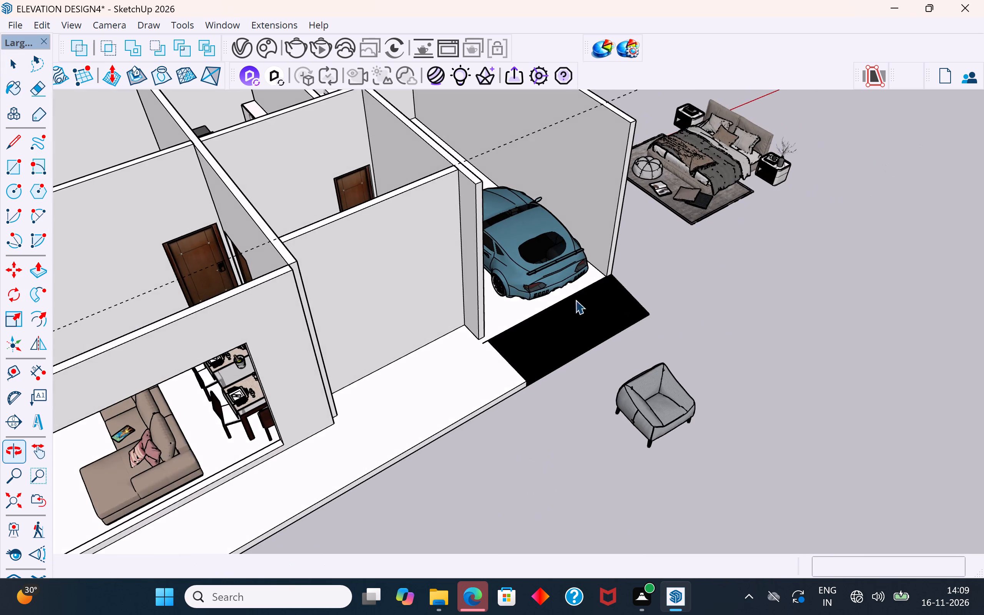
scroll(438, 322, "up", 3)
middle_click_drag(460, 305, 382, 176)
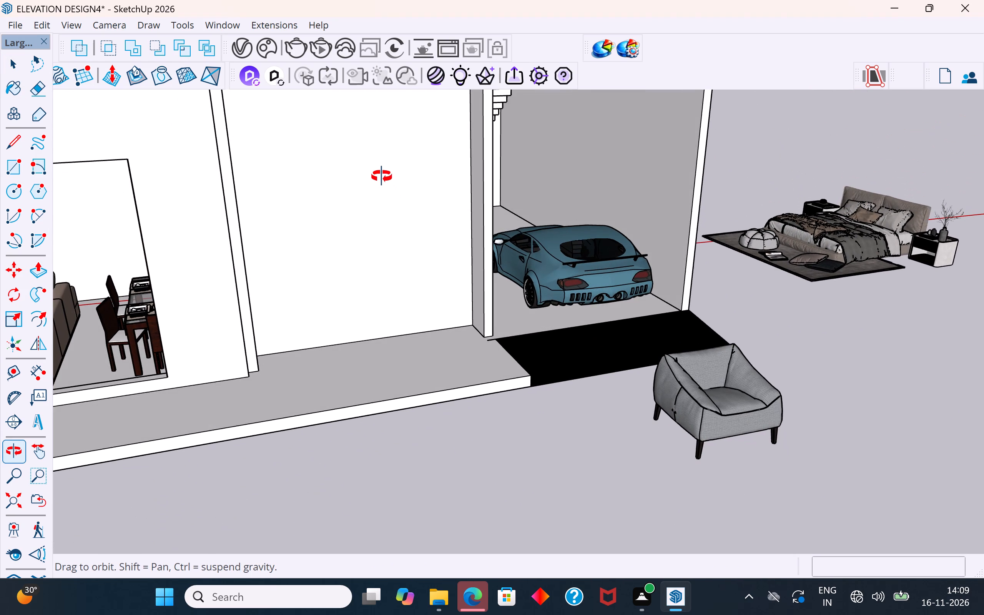
middle_click_drag(382, 176, 251, 337)
scroll(796, 548, "down", 2)
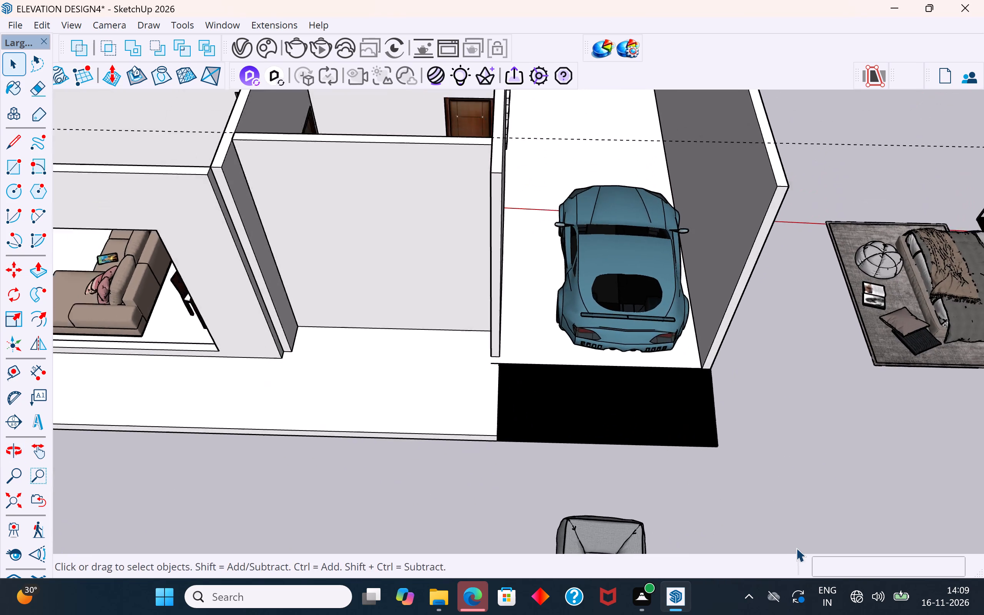
scroll(796, 548, "down", 4)
middle_click_drag(751, 521, 519, 407)
scroll(410, 259, "up", 9)
middle_click_drag(353, 199, 379, 179)
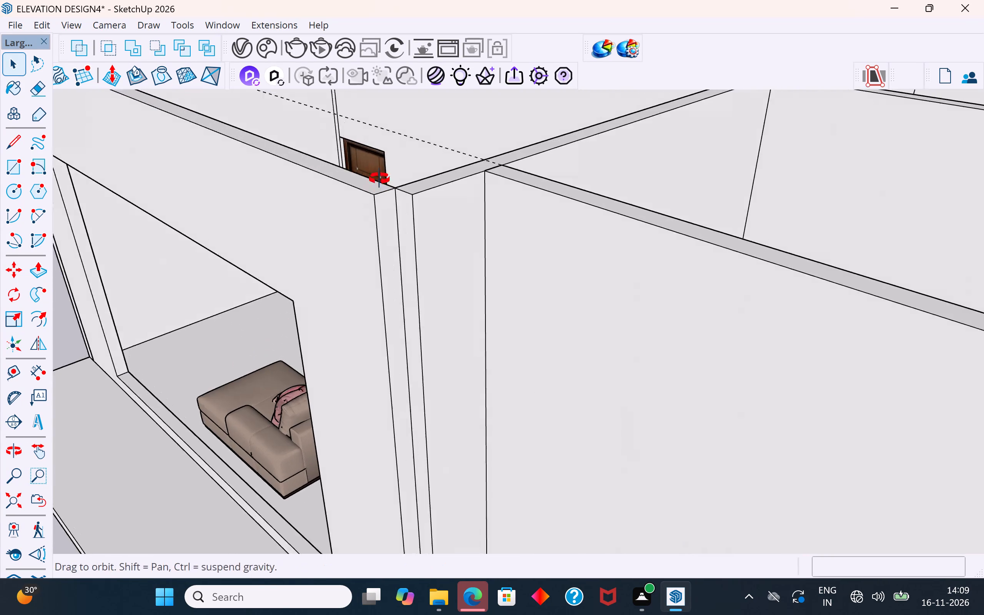
middle_click_drag(379, 179, 390, 174)
scroll(405, 177, "up", 8)
left_click(462, 162)
double_click(465, 168)
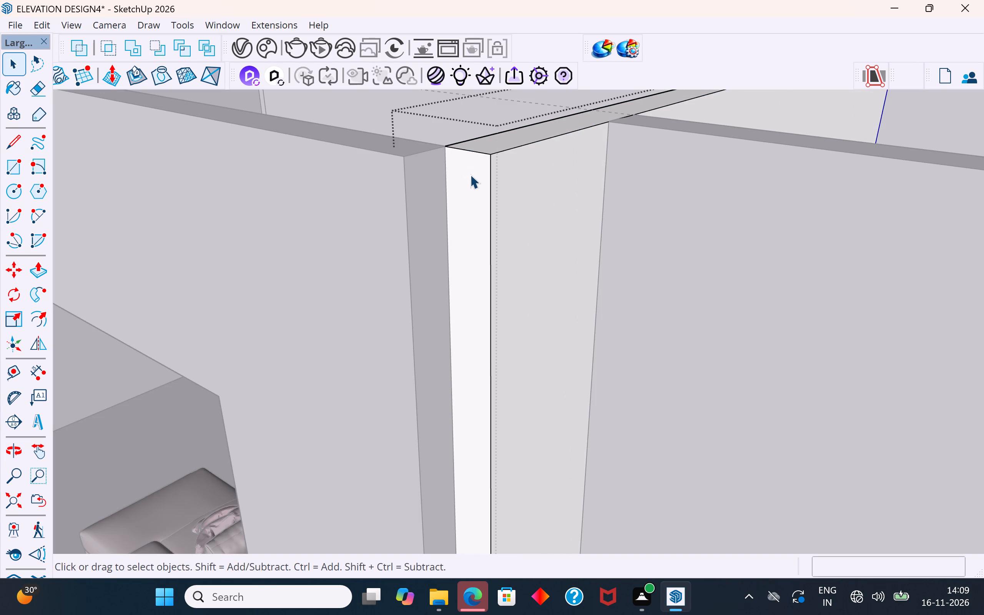
left_click(470, 175)
left_click(34, 266)
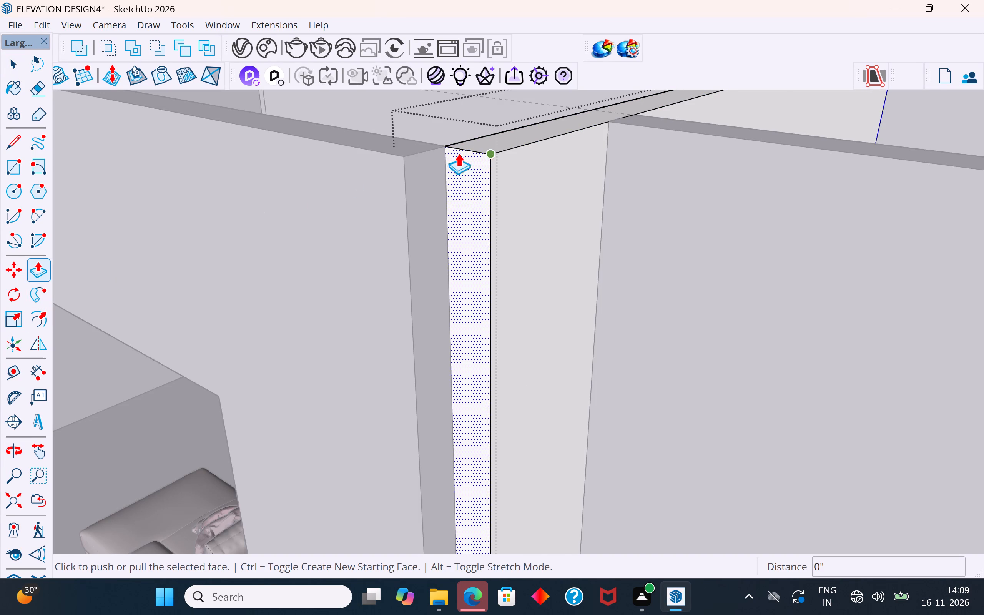
left_click(449, 149)
left_click(401, 157)
scroll(462, 255, "down", 2)
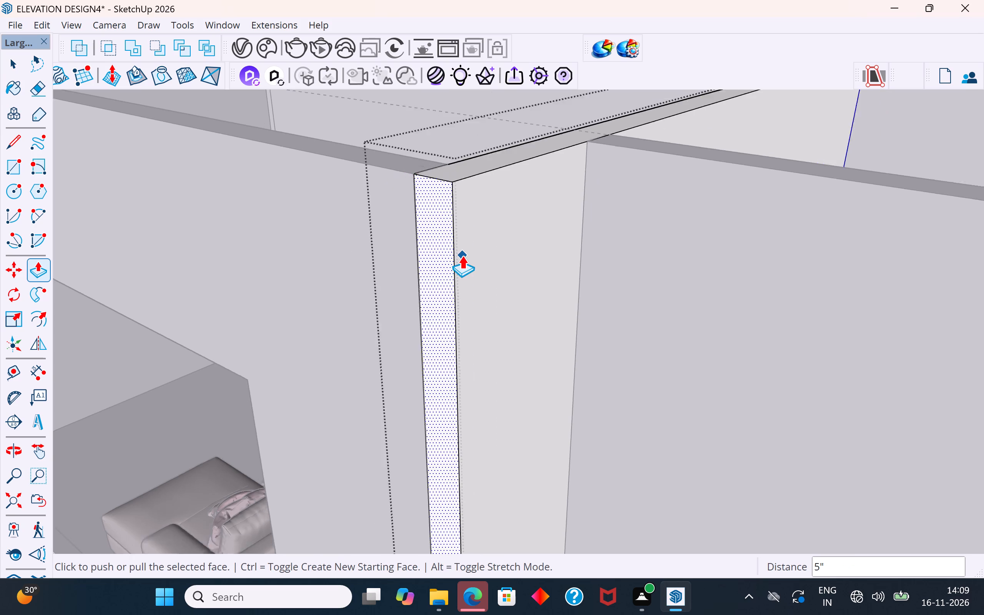
scroll(462, 255, "down", 16)
left_click(19, 68)
left_click(133, 270)
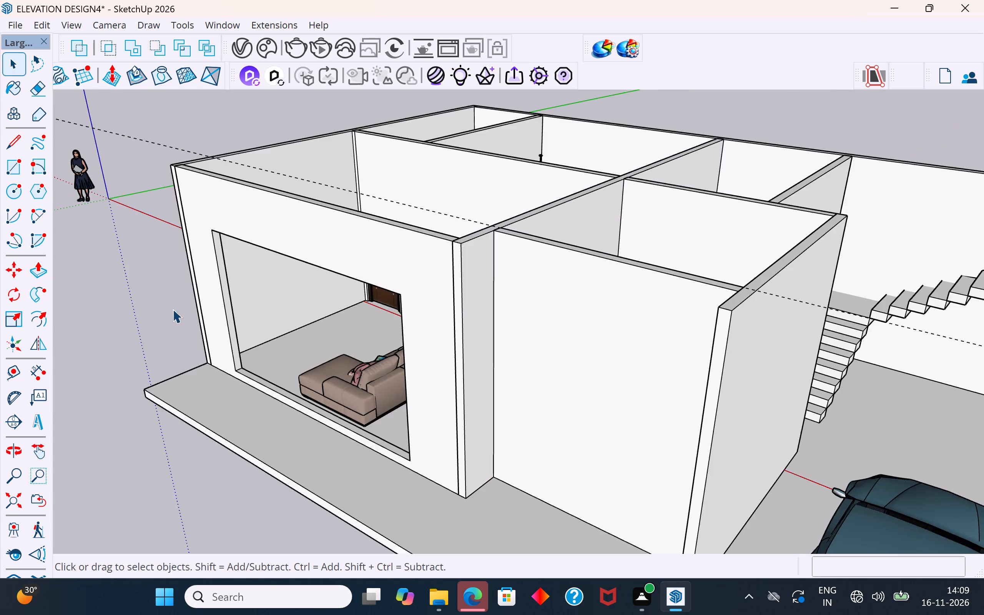
Inside the group of the wall between the sofa room and car bay, pull its front end face out about 5 3/8" to the ramp's edge.
scroll(173, 309, "down", 6)
scroll(445, 391, "up", 4)
middle_click_drag(422, 443, 375, 449)
scroll(377, 478, "up", 7)
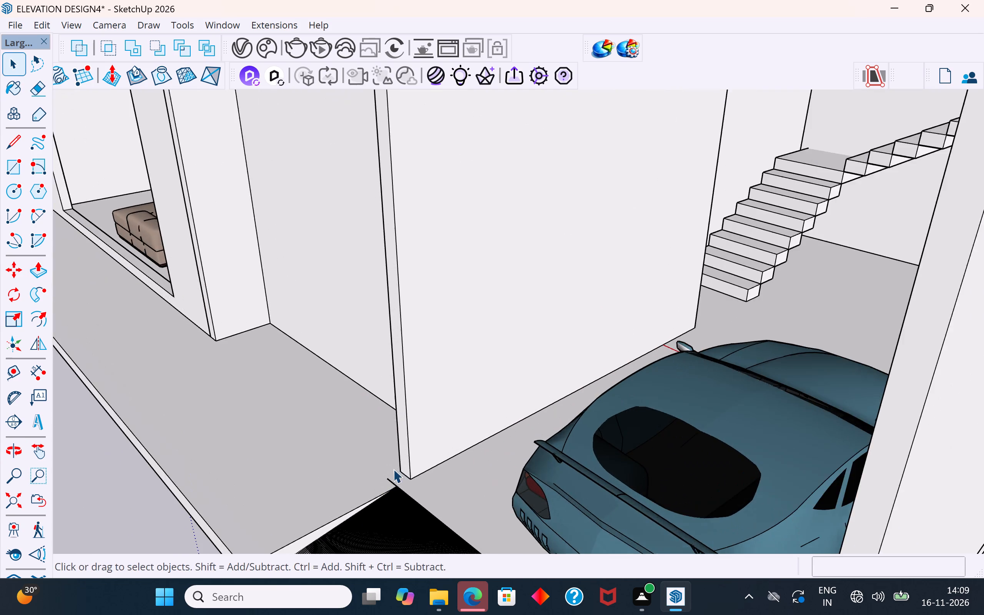
middle_click_drag(399, 462, 427, 316)
scroll(409, 421, "up", 9)
left_click(413, 425)
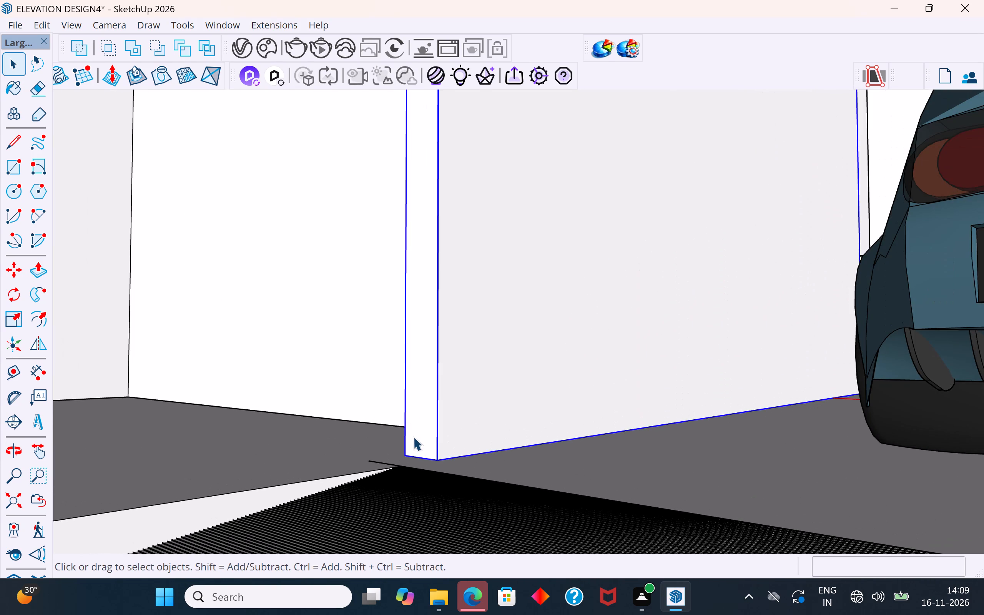
double_click(418, 442)
left_click(421, 424)
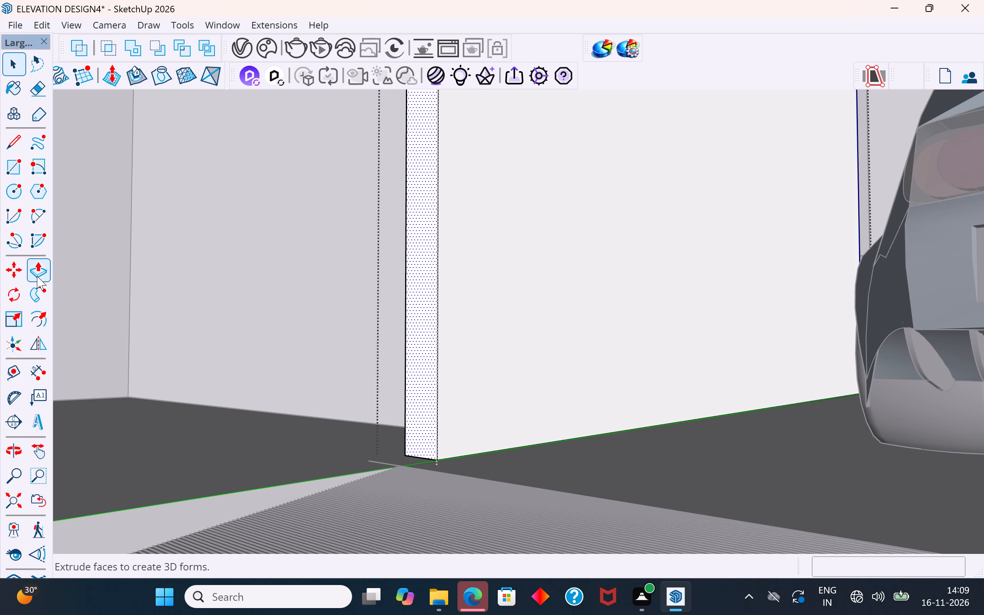
left_click(41, 266)
scroll(432, 455, "up", 5)
left_click(445, 459)
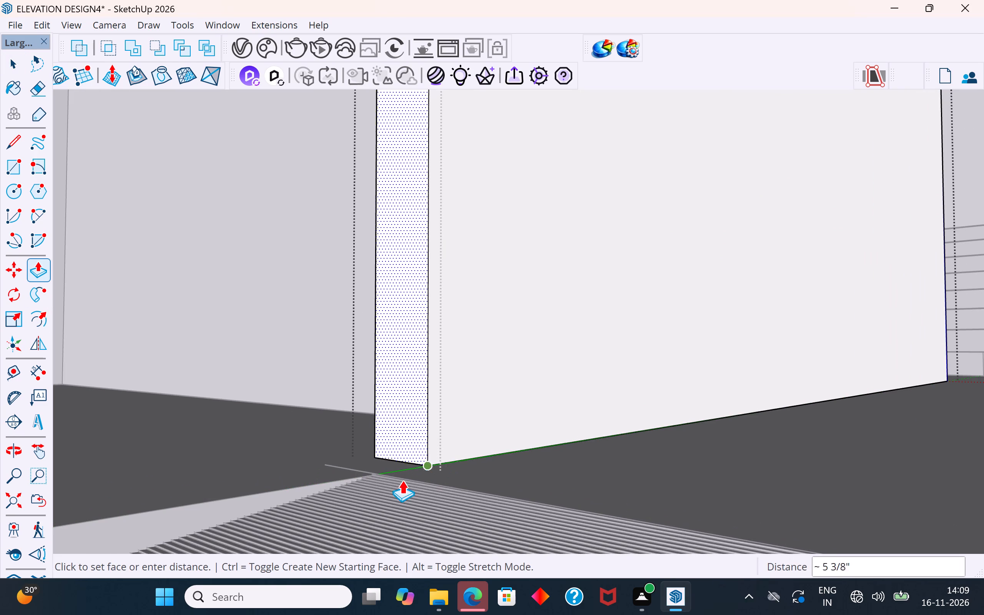
scroll(376, 467, "up", 9)
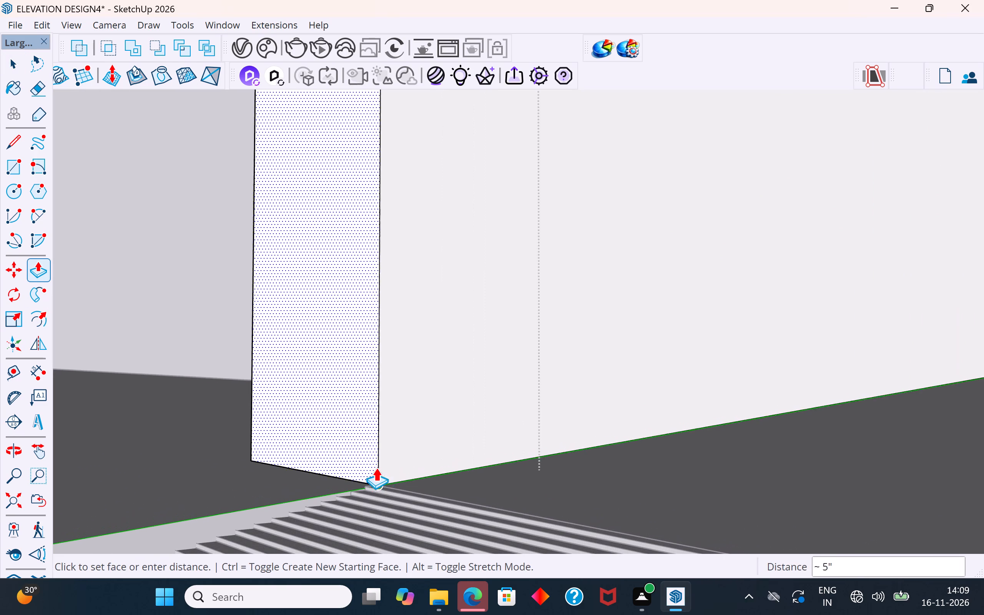
left_click(367, 483)
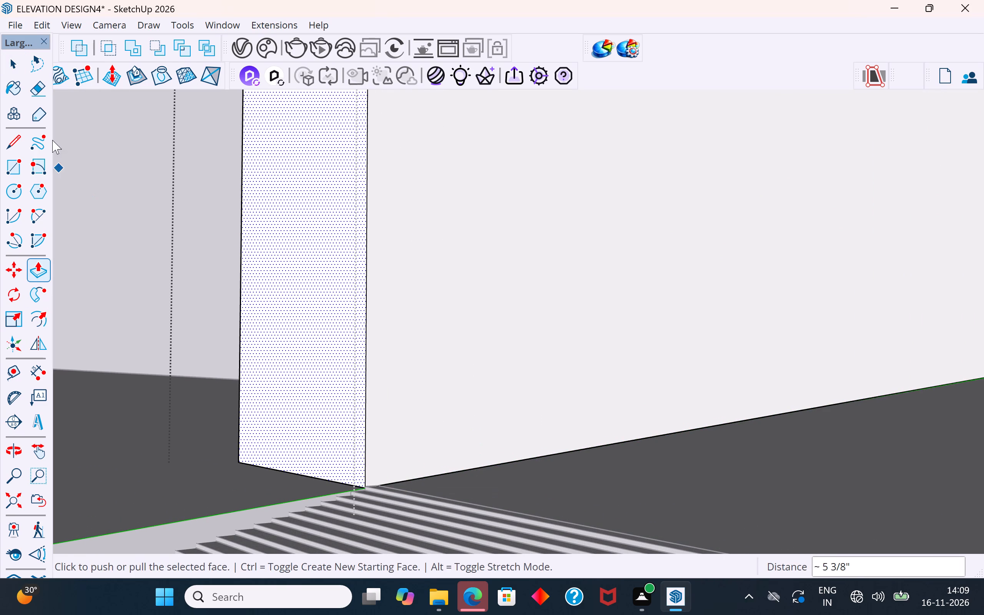
left_click_drag(15, 58, 32, 70)
scroll(369, 293, "down", 20)
scroll(369, 293, "down", 4)
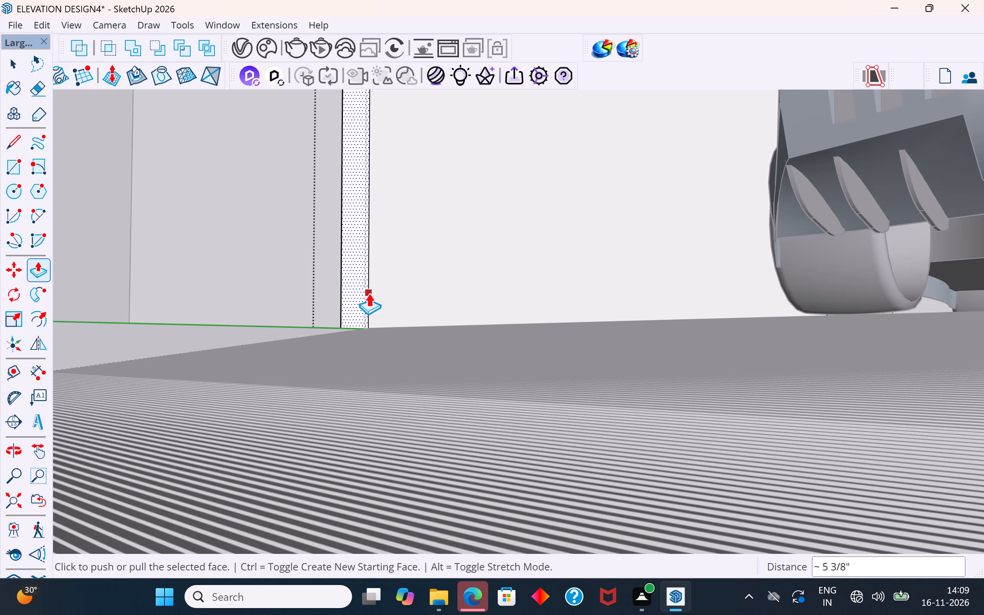
scroll(369, 293, "down", 4)
left_click(342, 513)
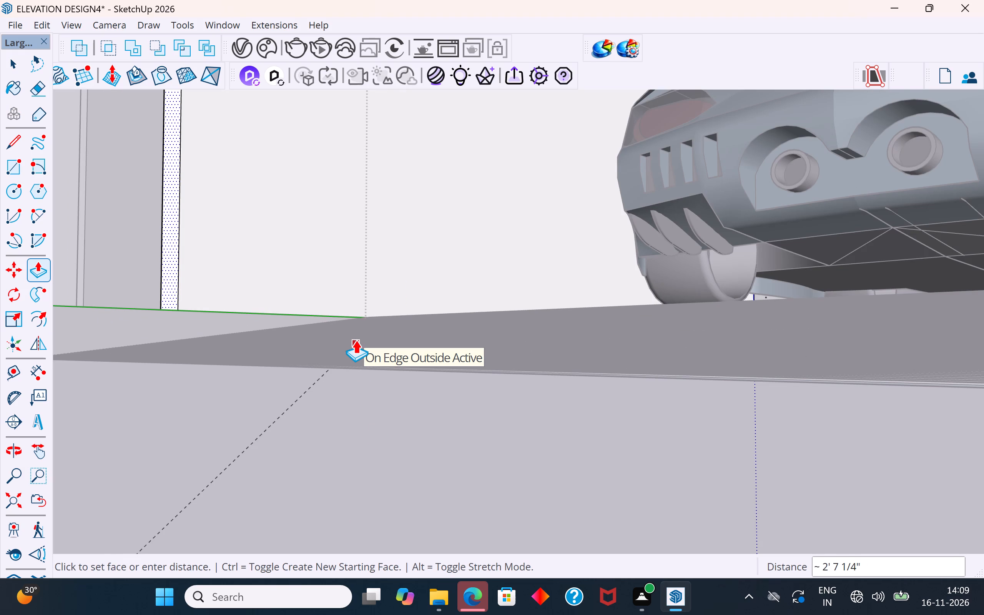
key("Escape")
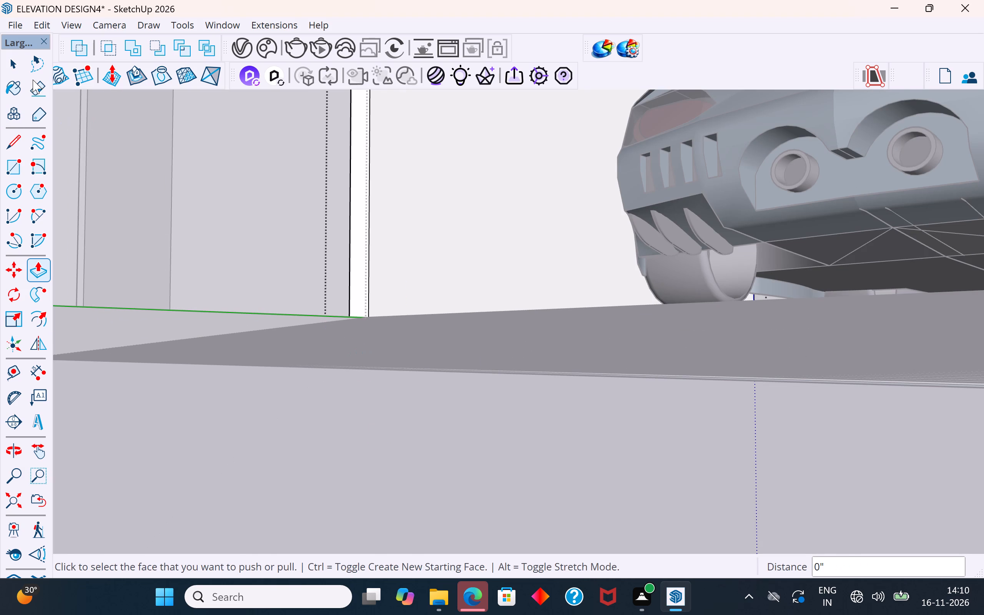
left_click(9, 63)
left_click(224, 446)
Hide the front wall of the sofa room.
scroll(224, 446, "down", 12)
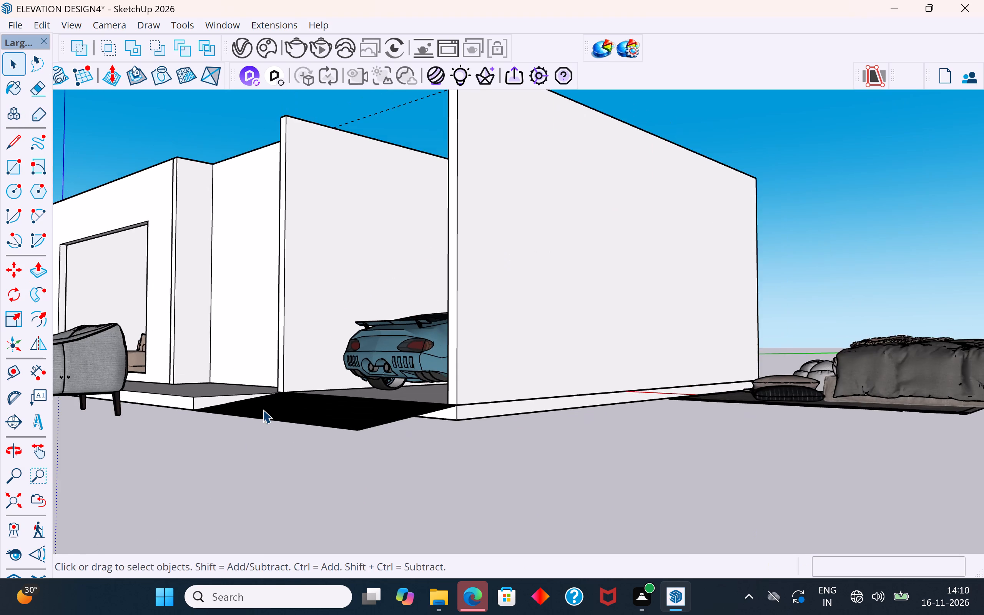
middle_click_drag(269, 417, 405, 568)
scroll(494, 443, "down", 6)
middle_click_drag(392, 472, 564, 580)
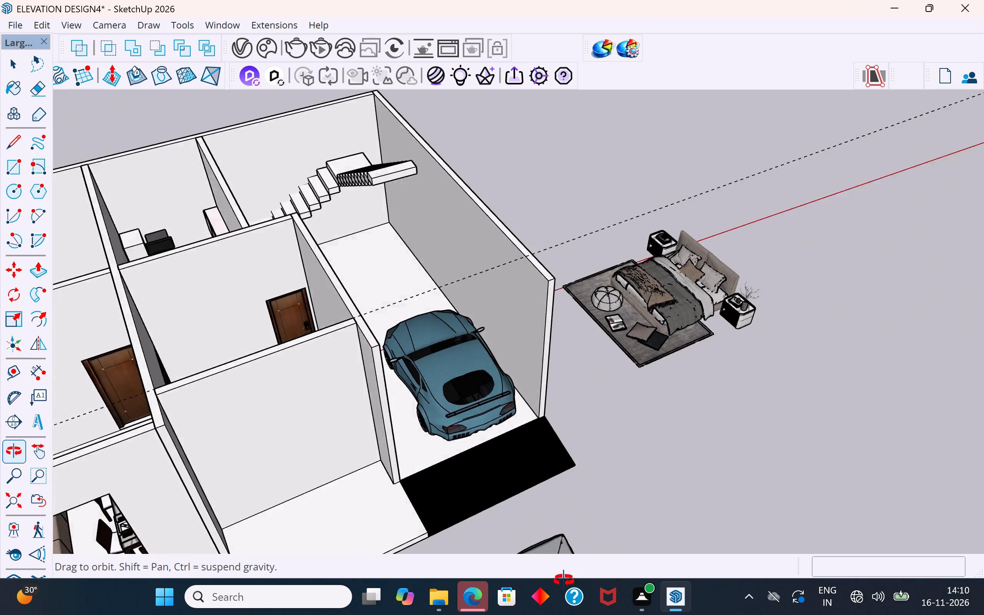
middle_click_drag(564, 580, 532, 580)
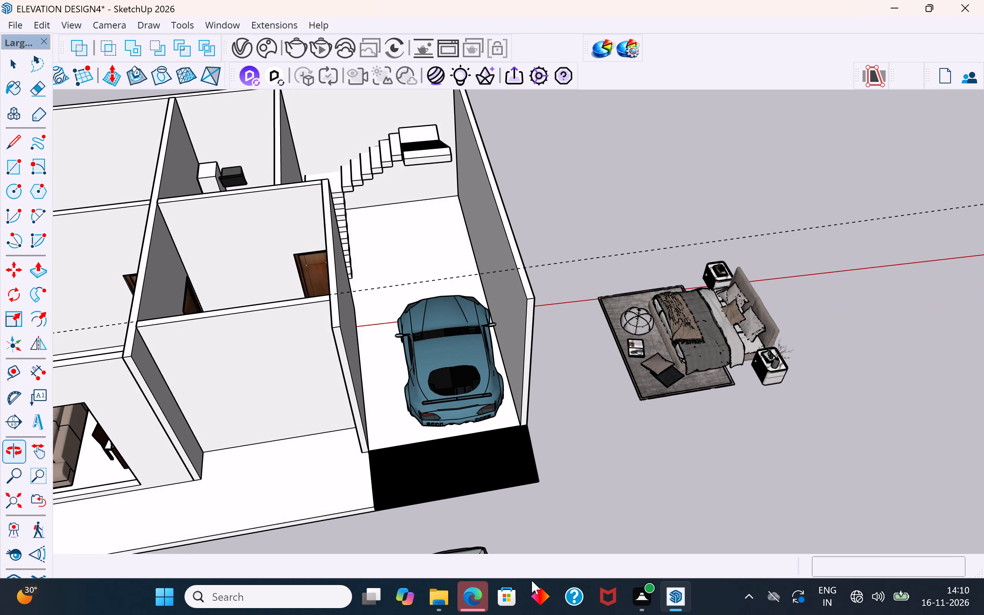
middle_click_drag(500, 474, 505, 562)
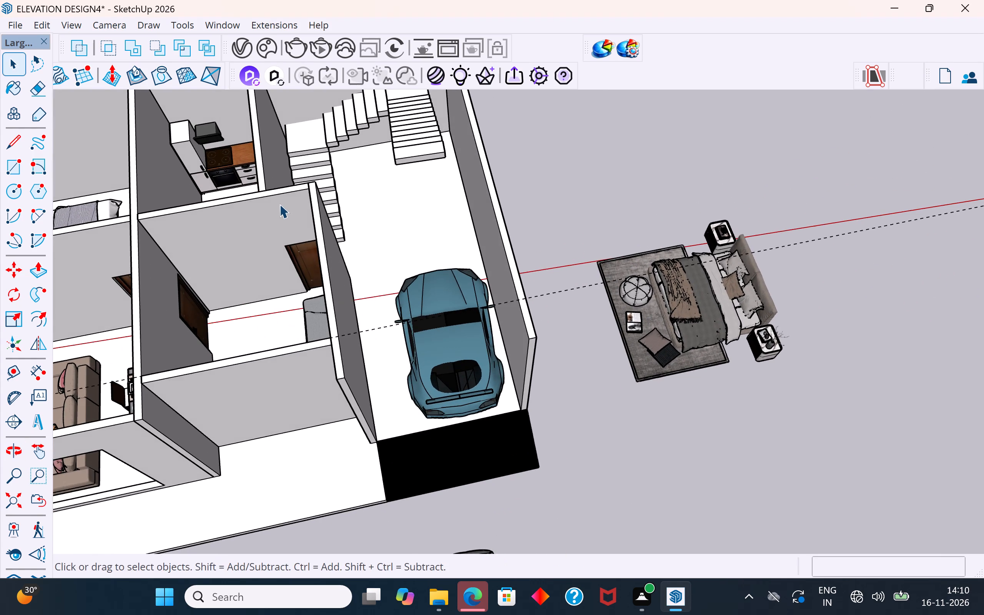
scroll(276, 199, "up", 3)
middle_click_drag(301, 270, 248, 240)
scroll(310, 242, "up", 1)
middle_click_drag(321, 240, 384, 292)
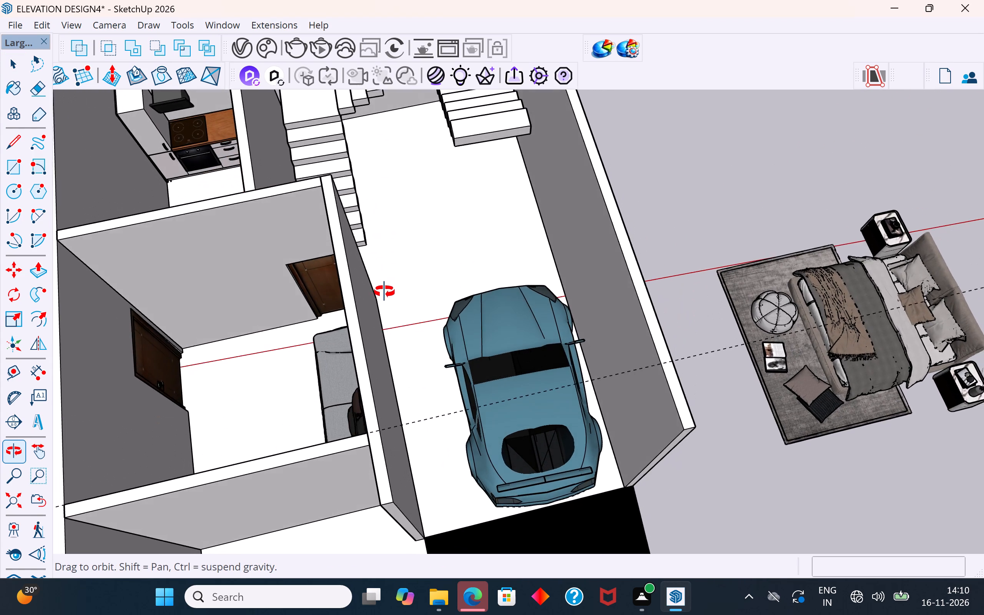
middle_click_drag(384, 292, 363, 297)
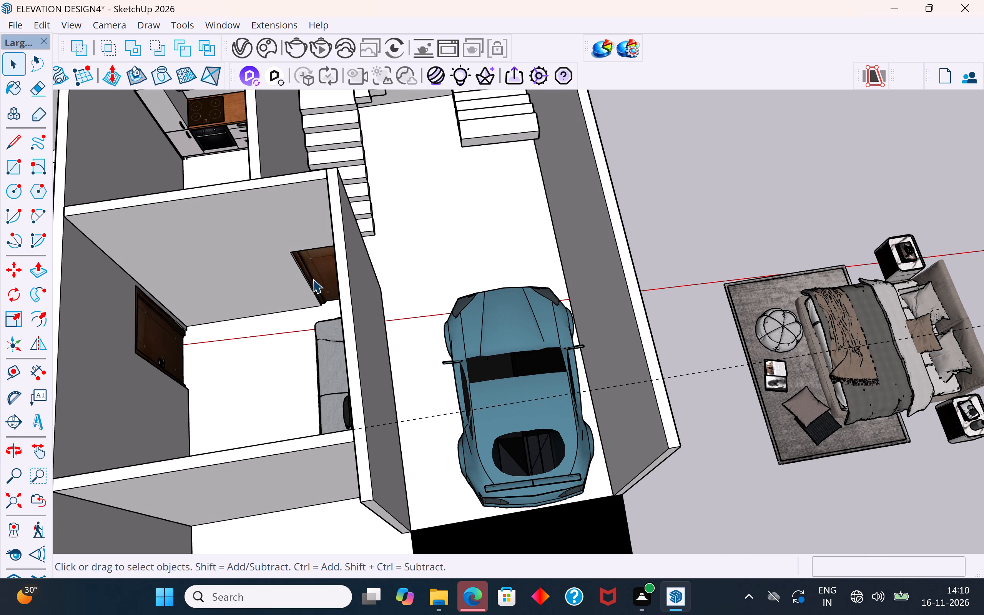
middle_click_drag(433, 393, 487, 178)
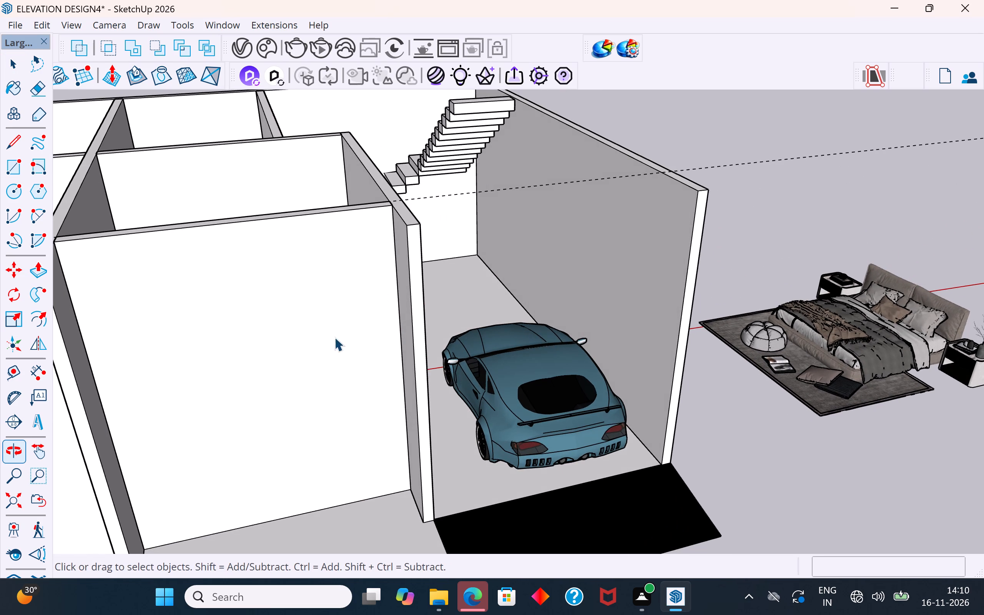
left_click(328, 304)
right_click(328, 304)
left_click(357, 49)
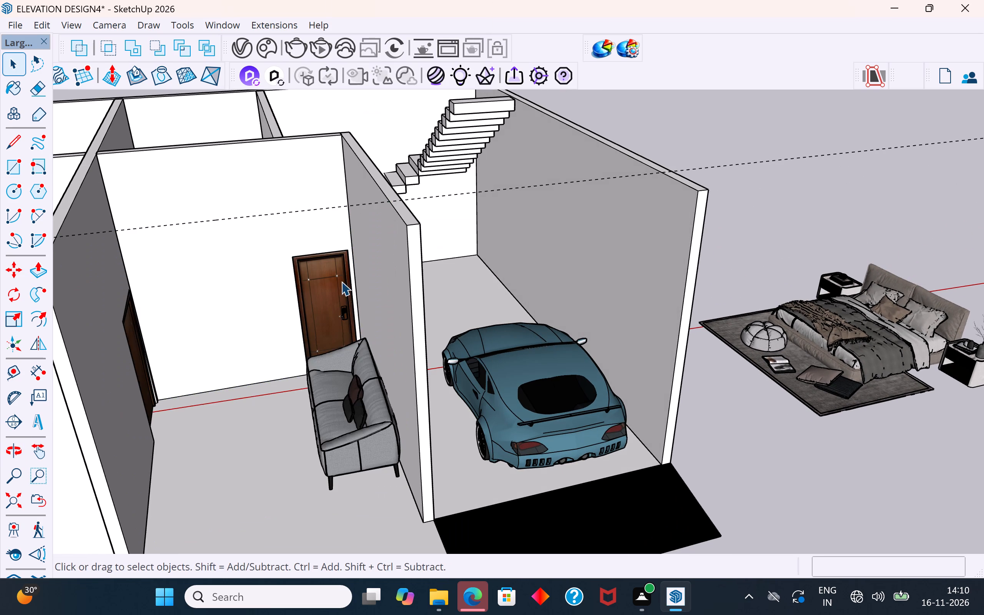
Hide the wall between the sofa room and the car bay.
middle_click_drag(381, 281, 407, 239)
left_click(413, 253)
right_click(413, 253)
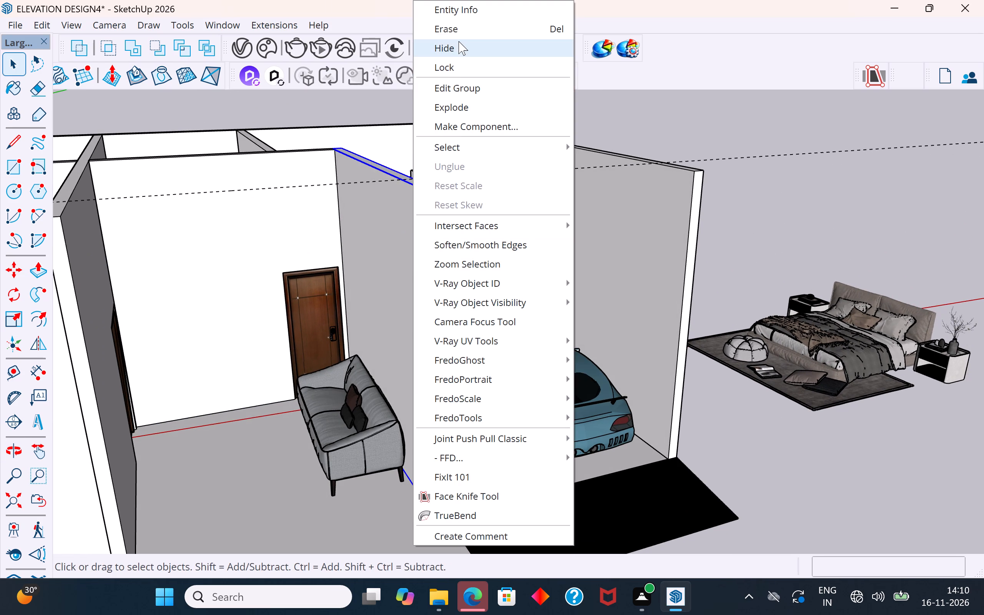
left_click(462, 55)
Group the wall between the kitchen and the sofa room together with its wooden door.
left_click(313, 276)
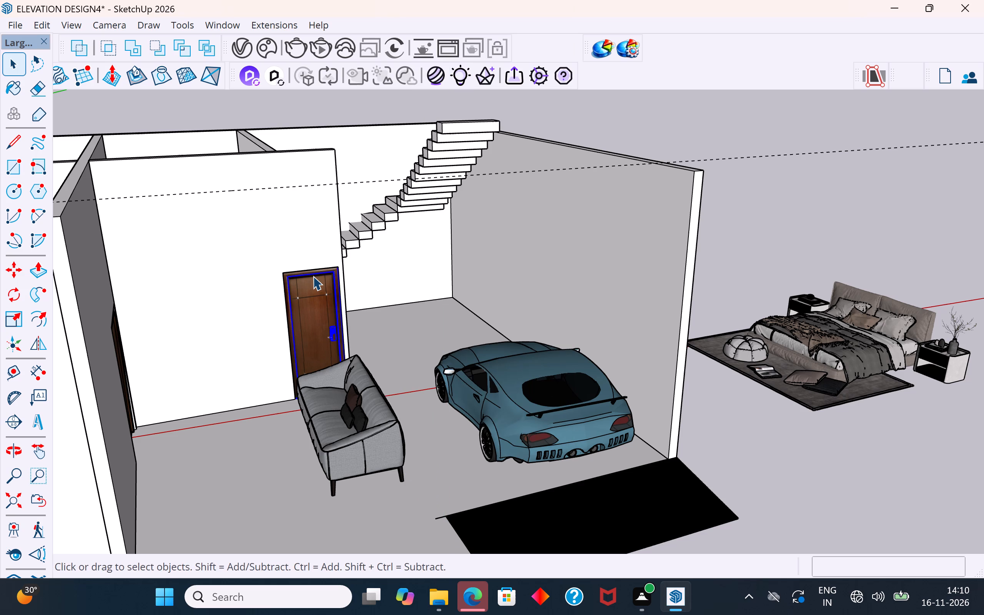
left_click(307, 233, "shift")
right_click(307, 233, "shift")
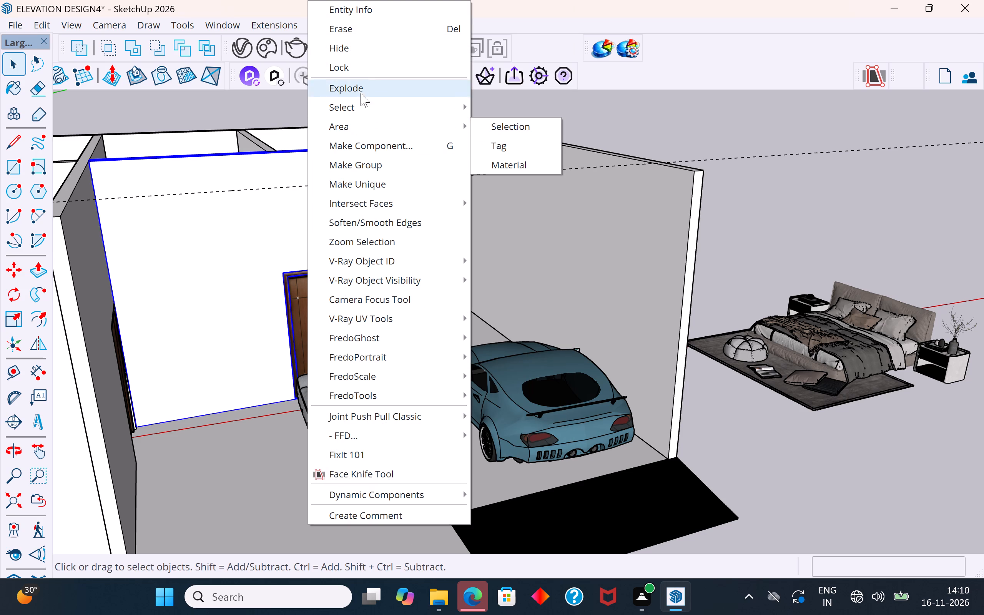
left_click(367, 168)
left_click(318, 331)
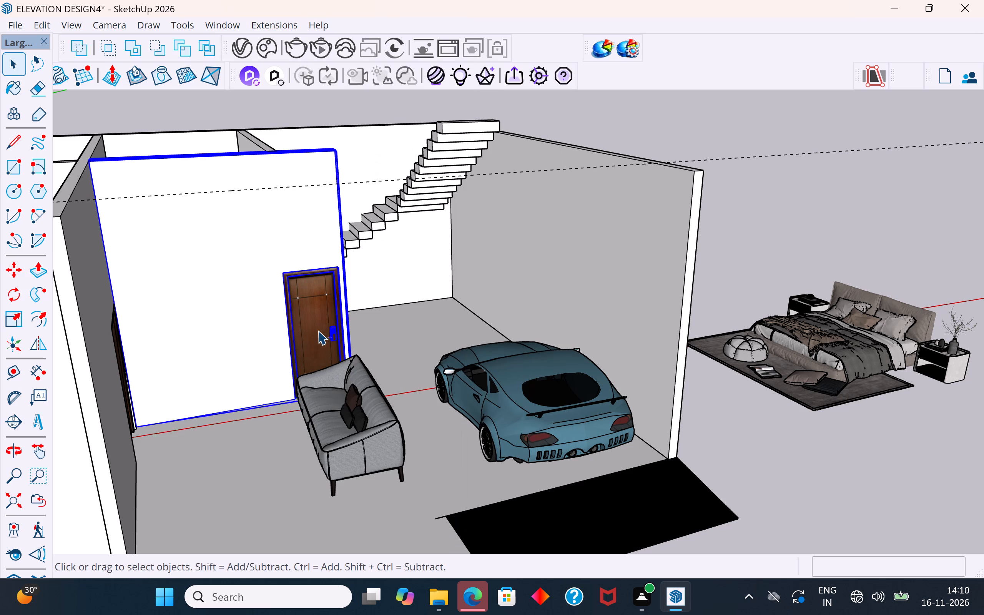
Move the grouped wall with its door about 29' 6" out of the house, into the open area beside the bedroom set.
middle_click_drag(387, 340, 233, 611)
scroll(451, 439, "down", 5)
middle_click_drag(404, 347, 437, 469)
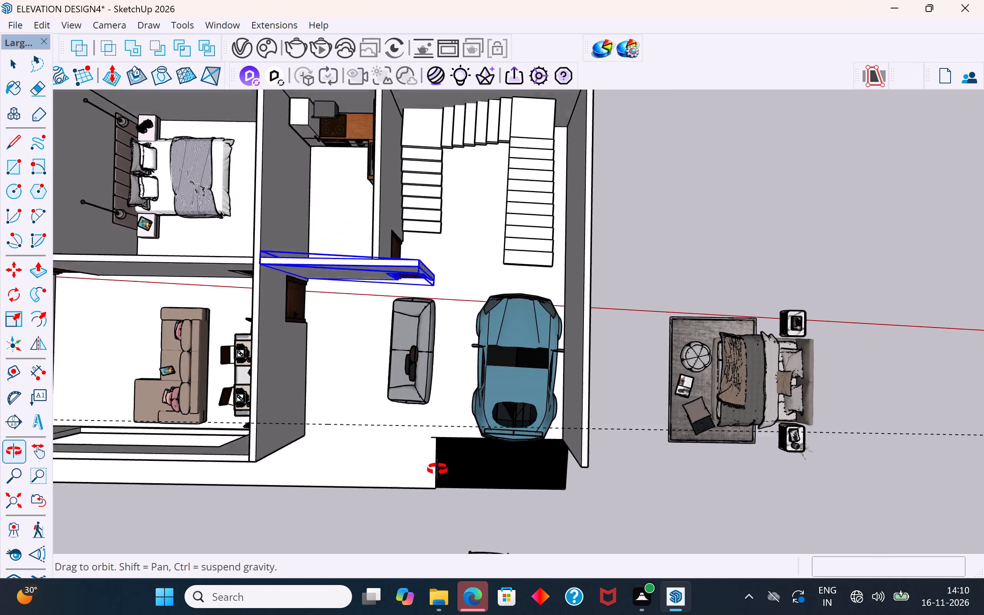
middle_click_drag(437, 469, 444, 497)
key("m")
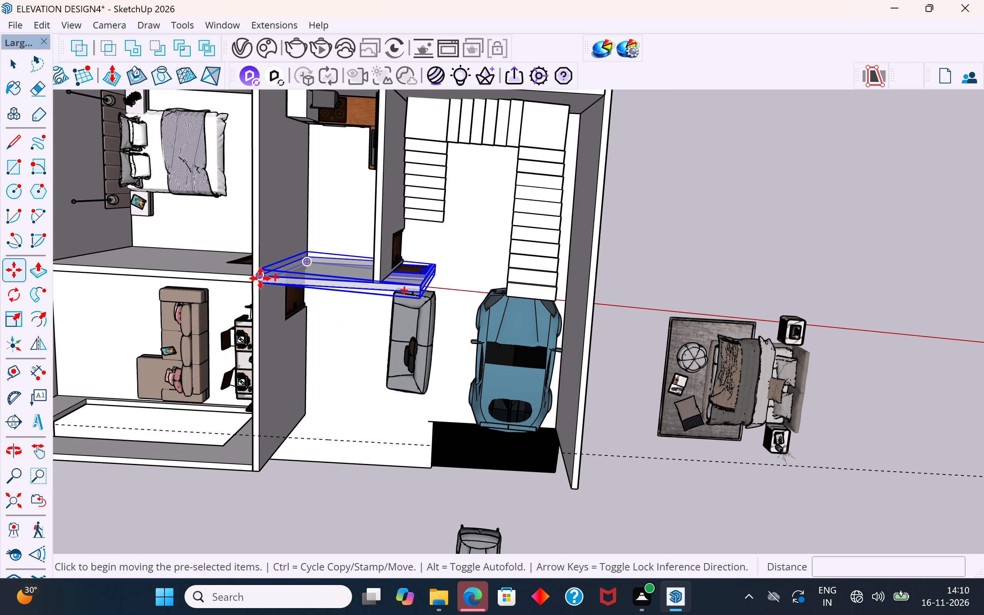
left_click(260, 278)
left_click(735, 284)
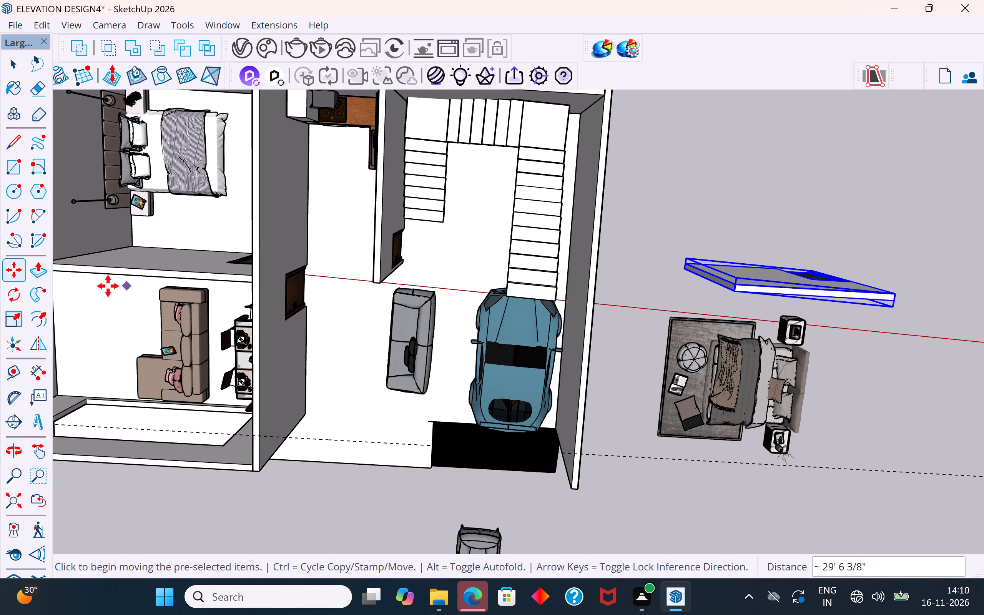
scroll(451, 349, "down", 6)
middle_click_drag(730, 401, 628, 11)
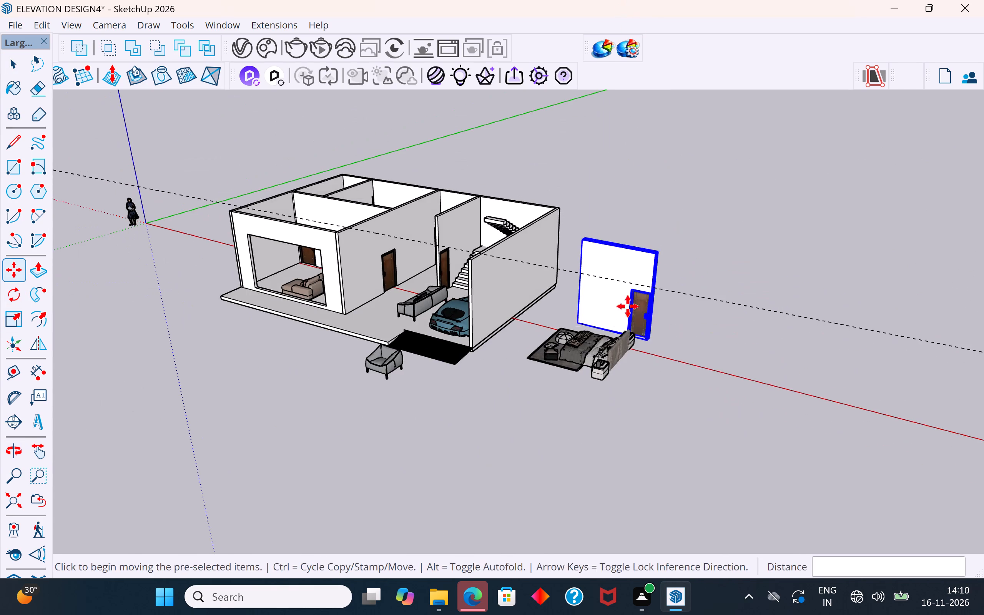
middle_click_drag(636, 306, 723, 246)
scroll(613, 266, "up", 4)
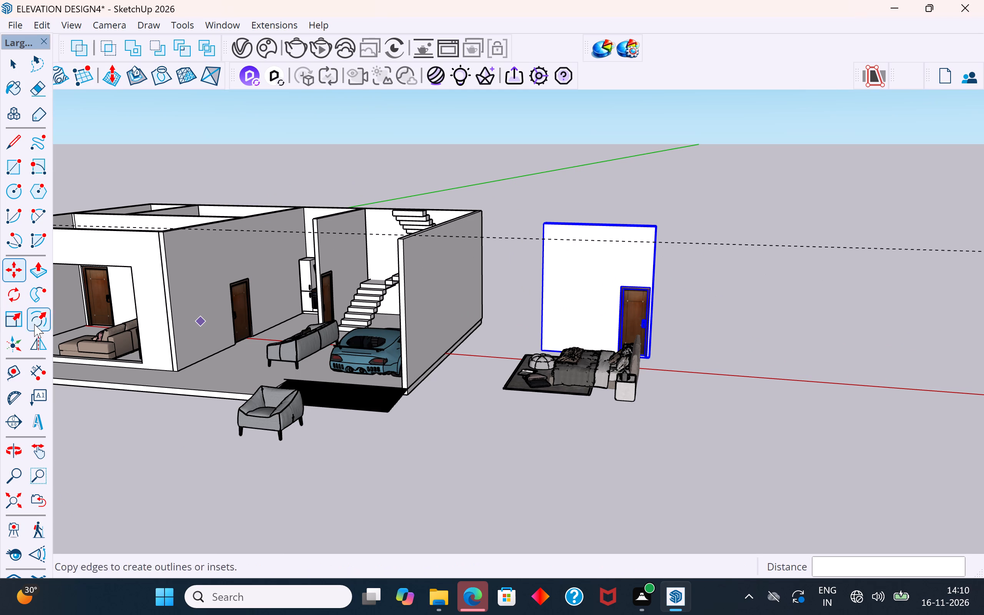
Flip the grouped wall beside the bedroom set so its wooden door sits at the wall's opposite end.
left_click(37, 346)
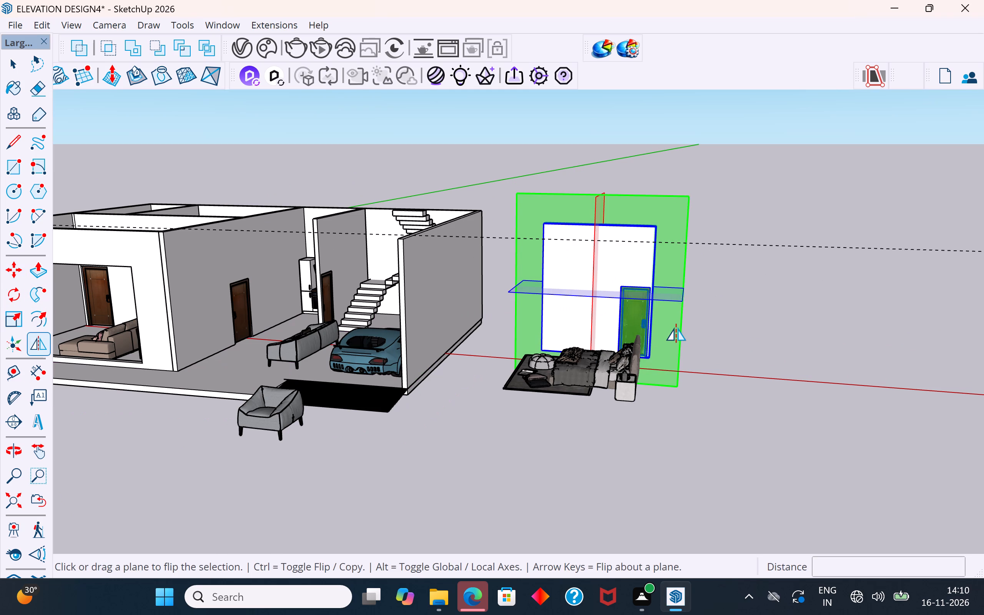
left_click(679, 313)
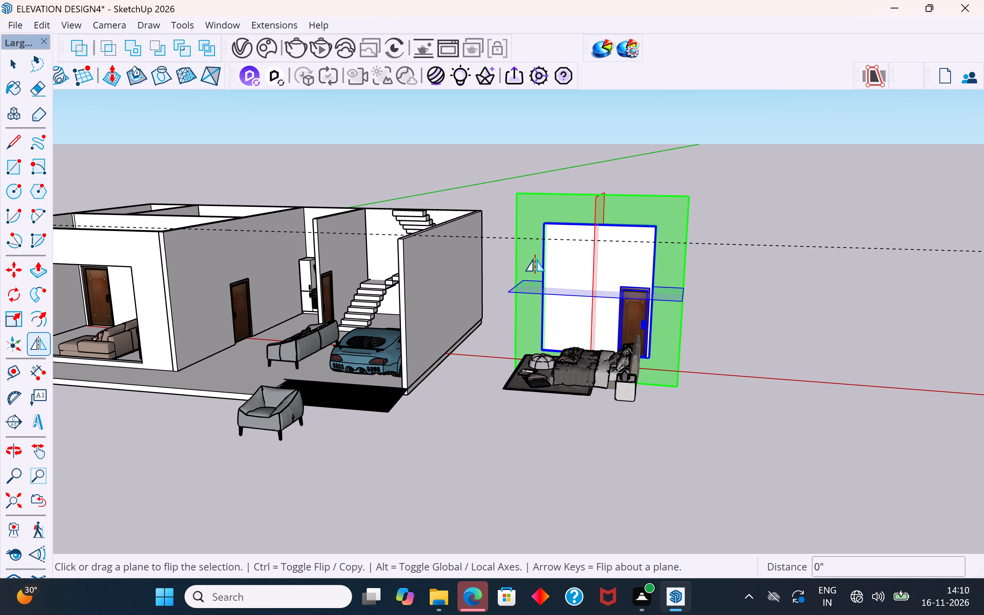
left_click(523, 289)
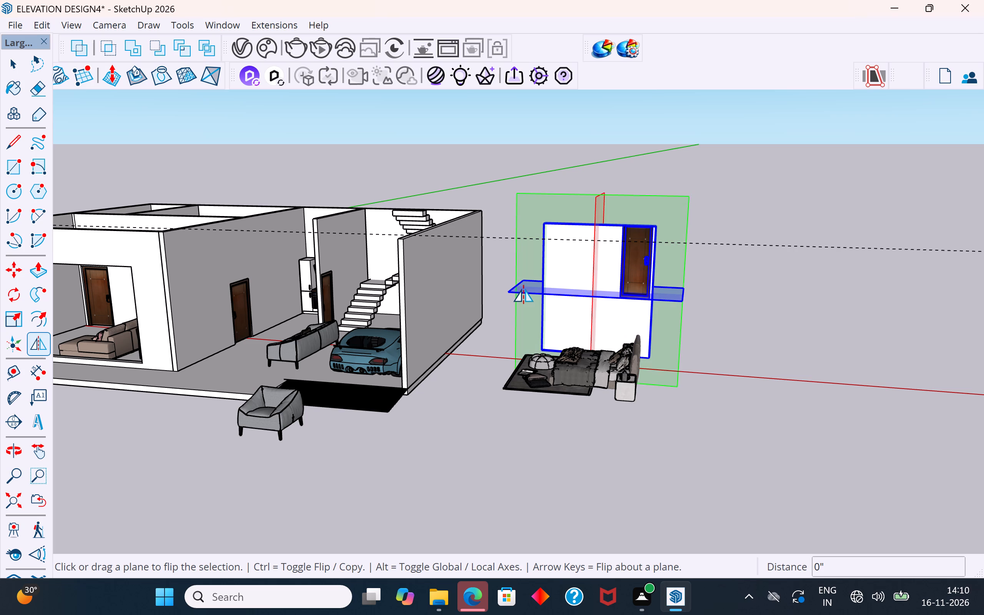
left_click(524, 289)
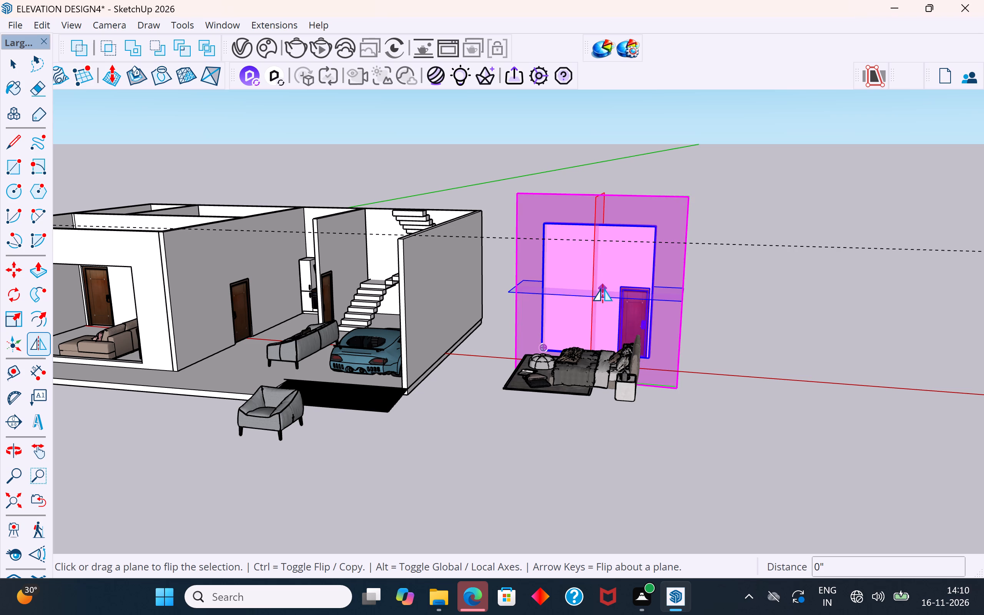
middle_click_drag(613, 304, 557, 334)
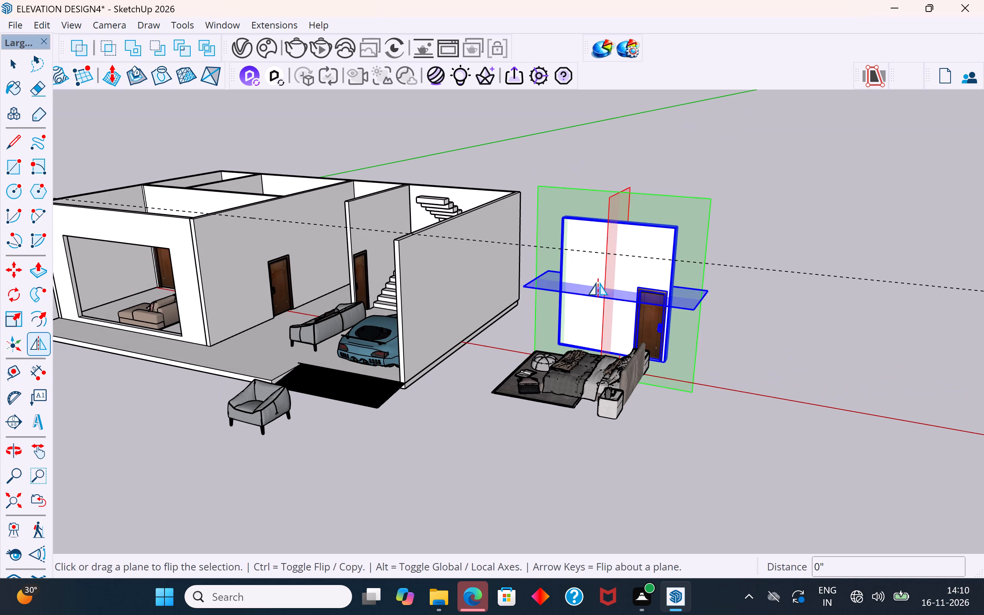
left_click(603, 279)
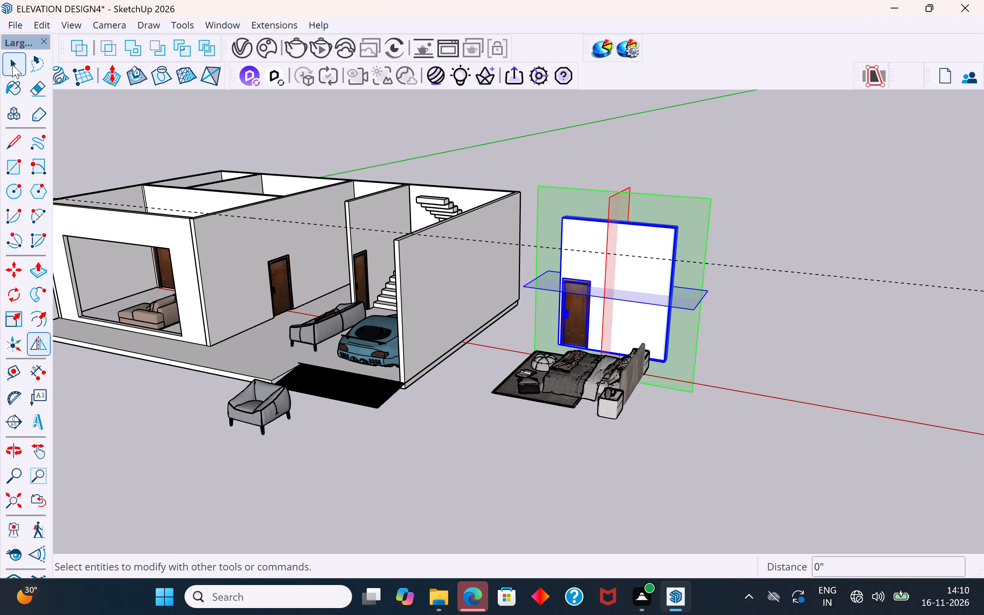
left_click(12, 65)
left_click(283, 139)
Move the flipped wall group by its top corner back into the house, to the front end of the kitchen–staircase wall.
middle_click_drag(430, 337, 556, 392)
left_click(612, 292)
middle_click_drag(634, 288, 656, 385)
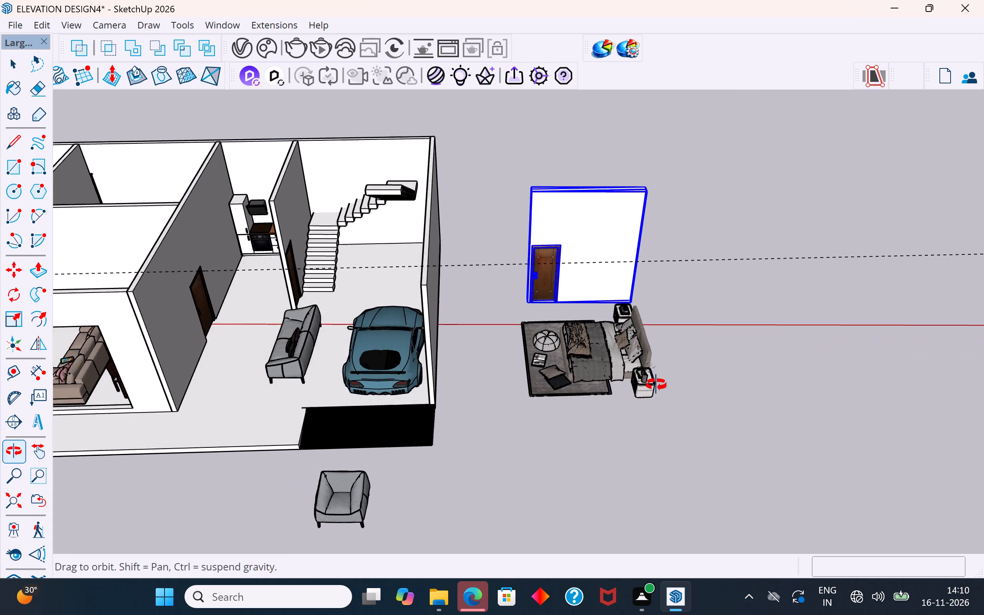
middle_click_drag(656, 385, 661, 421)
scroll(661, 418, "up", 1)
scroll(518, 447, "down", 6)
scroll(534, 254, "up", 3)
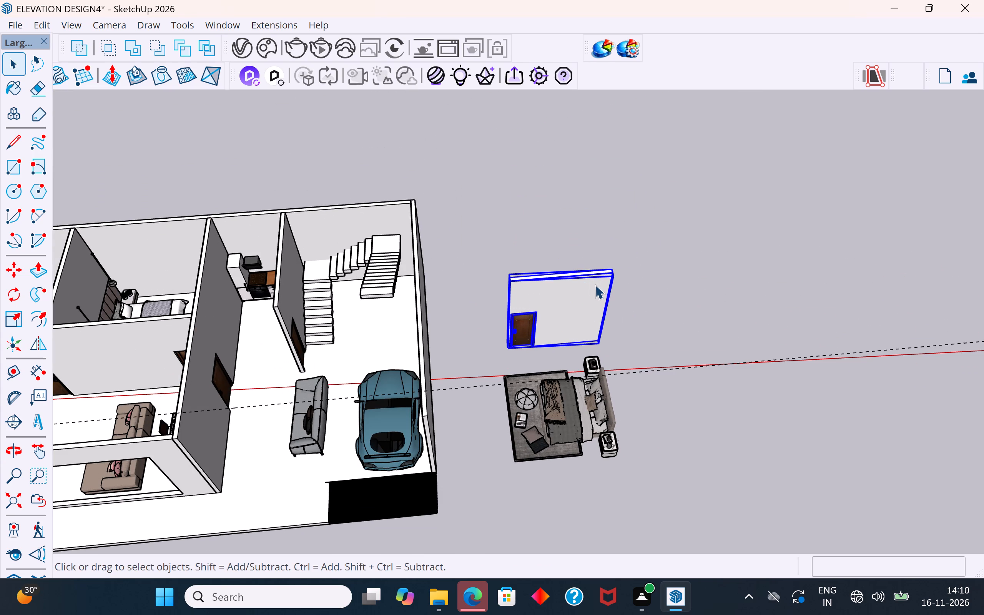
key("m")
scroll(616, 264, "up", 3)
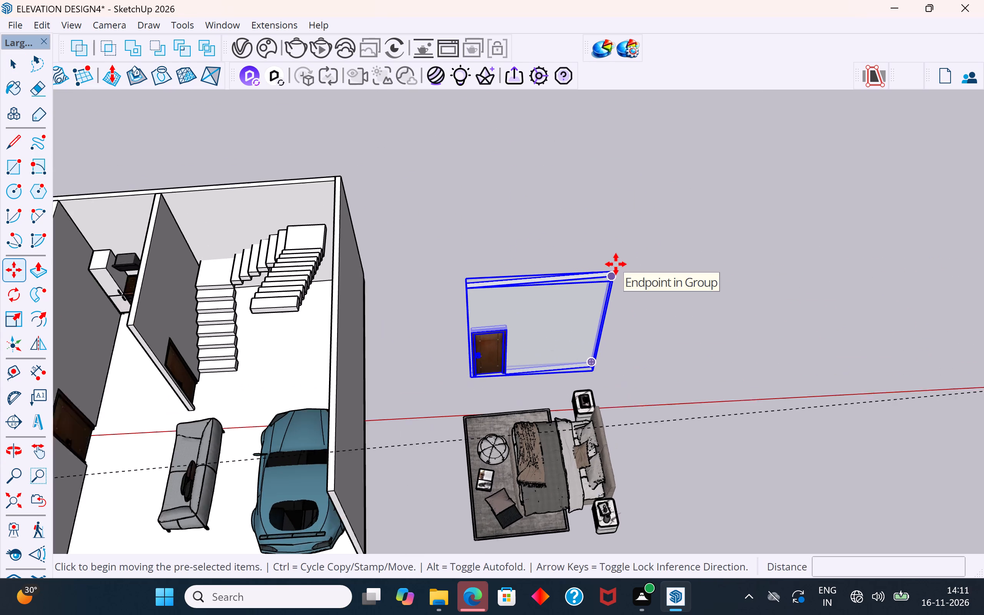
scroll(616, 264, "up", 2)
left_click(613, 274)
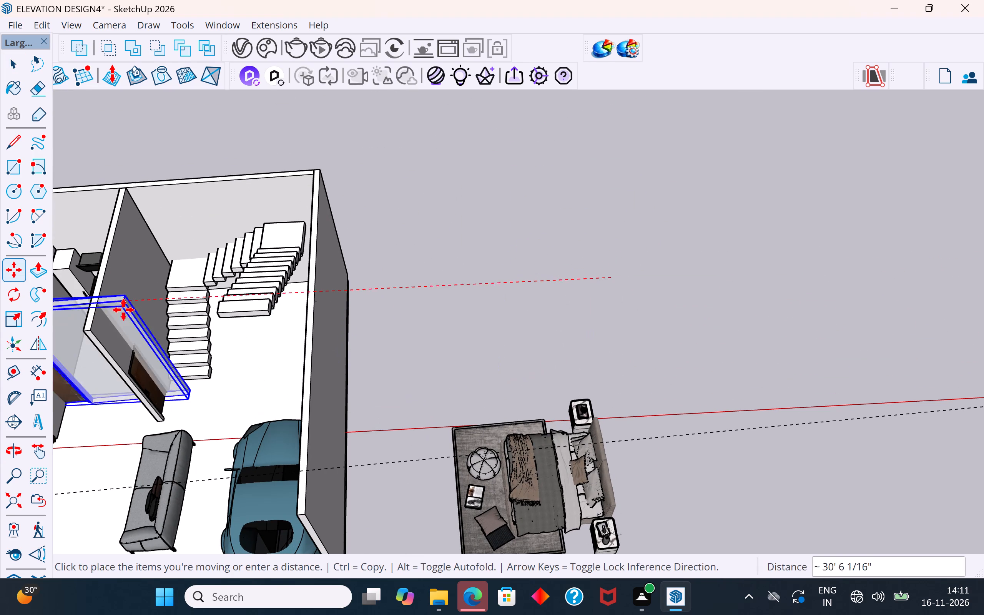
left_click(95, 337)
middle_click_drag(177, 391, 167, 465)
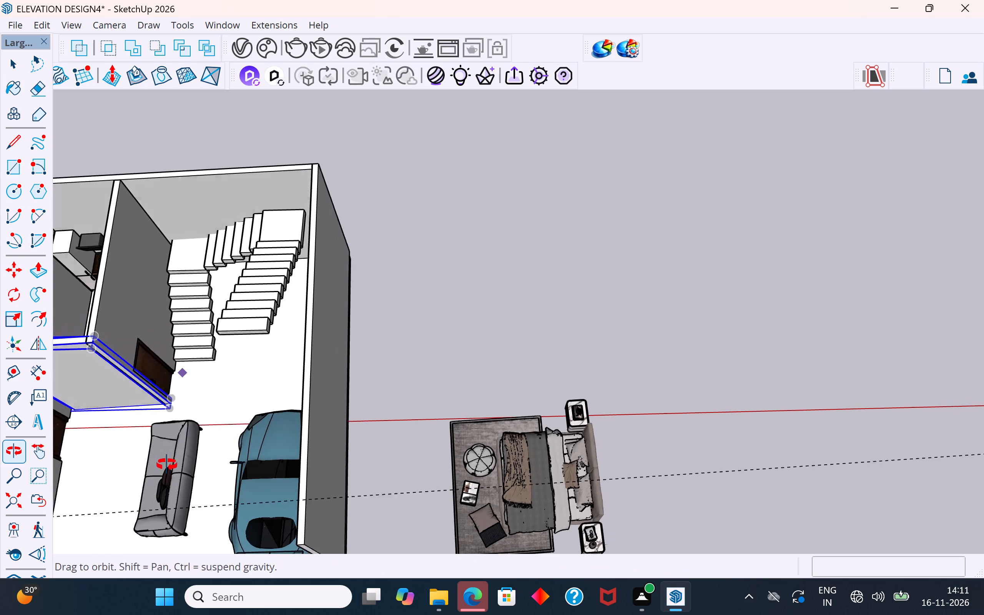
middle_click_drag(167, 465, 177, 479)
scroll(739, 427, "down", 7)
scroll(389, 428, "up", 5)
scroll(347, 358, "up", 7)
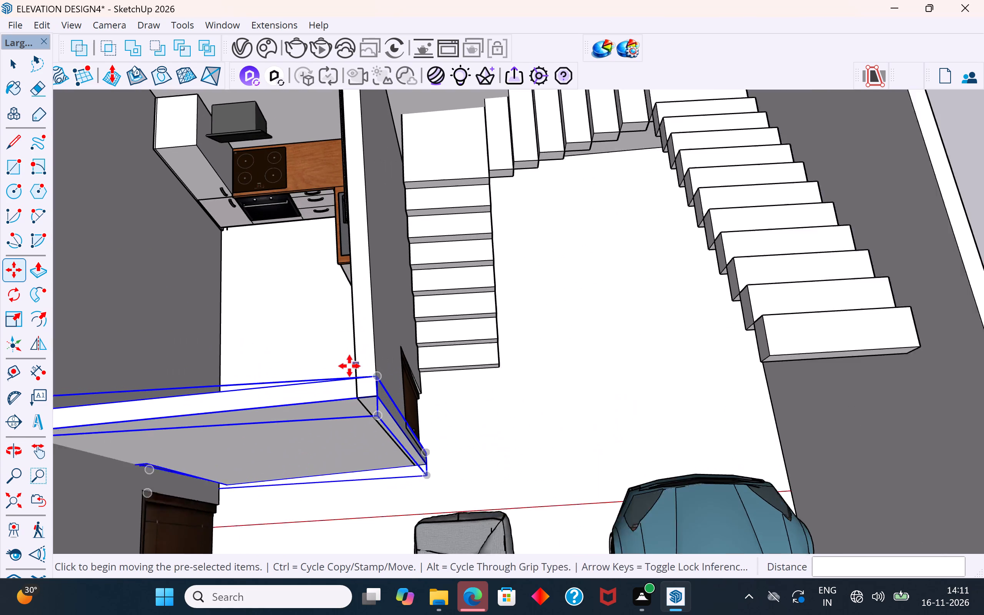
scroll(349, 366, "up", 1)
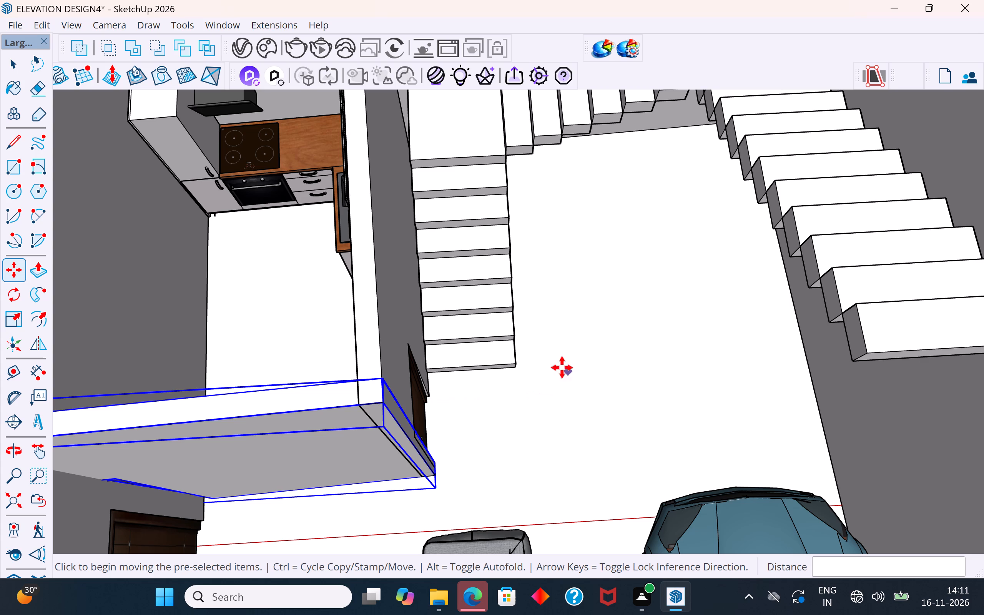
left_click(10, 64)
scroll(737, 391, "down", 11)
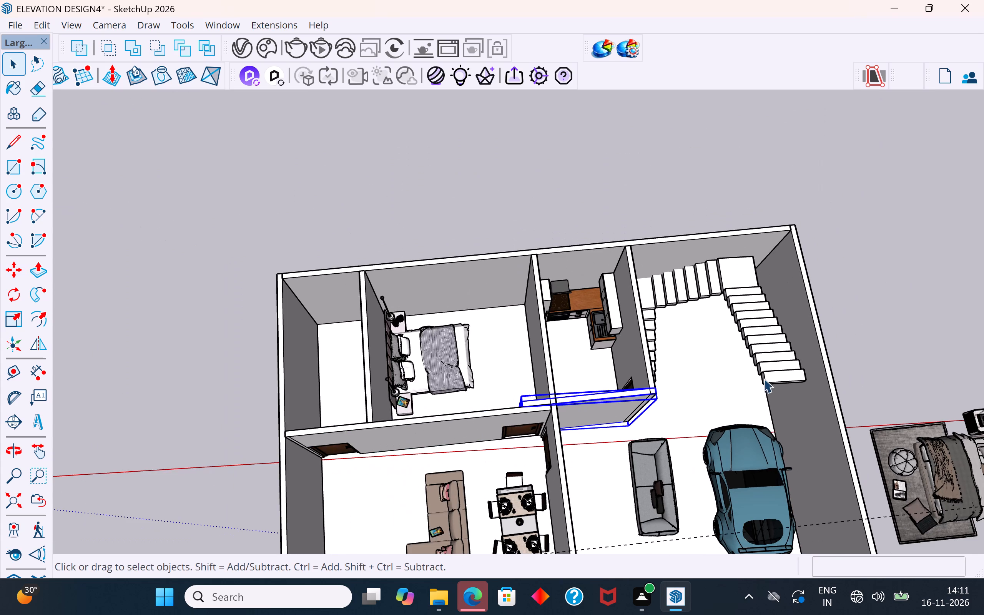
left_click(894, 329)
Move the wall group about 2' 3" along the kitchen front so its end meets the wall junction beside the bedroom.
scroll(612, 475, "up", 4)
middle_click_drag(636, 414, 693, 406)
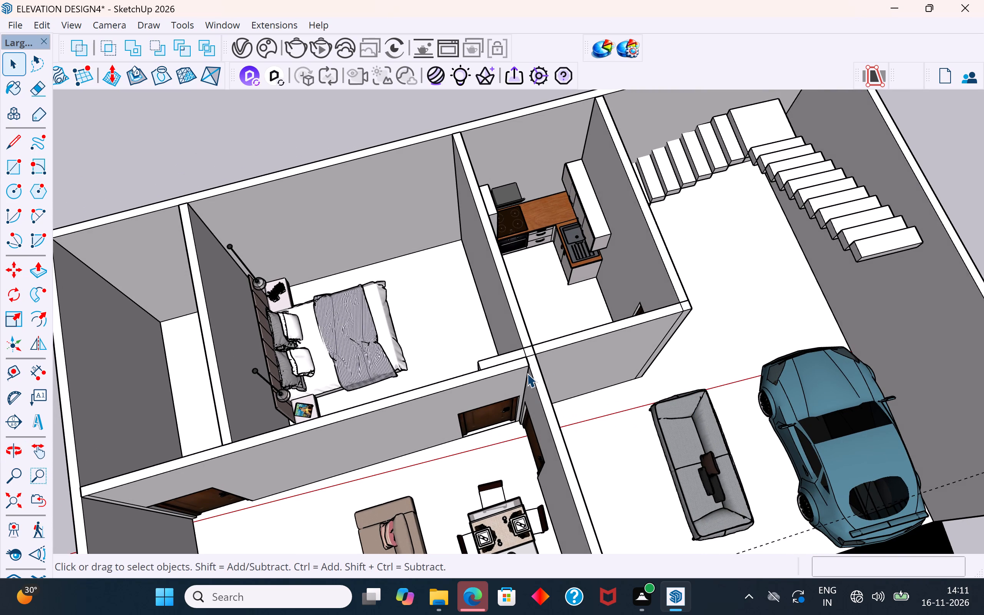
middle_click_drag(530, 366, 388, 286)
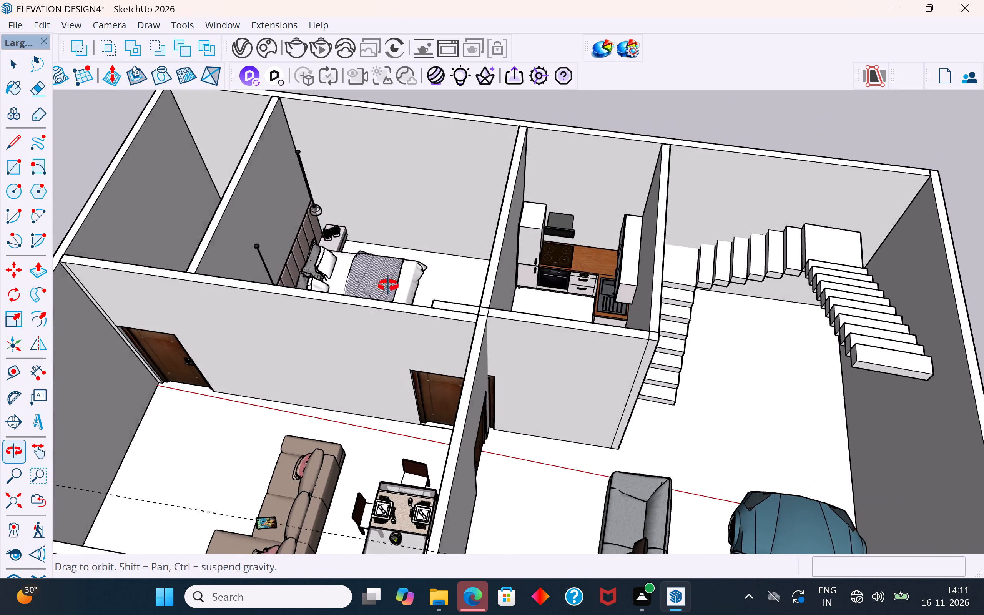
middle_click_drag(388, 286, 388, 248)
scroll(517, 335, "down", 4)
middle_click_drag(497, 346, 725, 447)
scroll(480, 310, "up", 4)
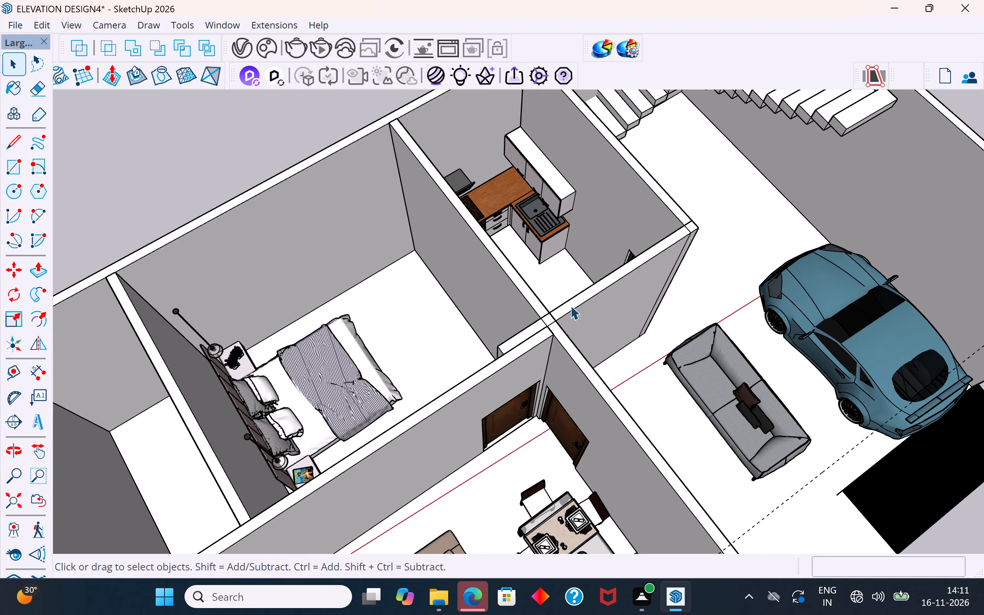
left_click(570, 306)
middle_click_drag(485, 361, 564, 407)
key("m")
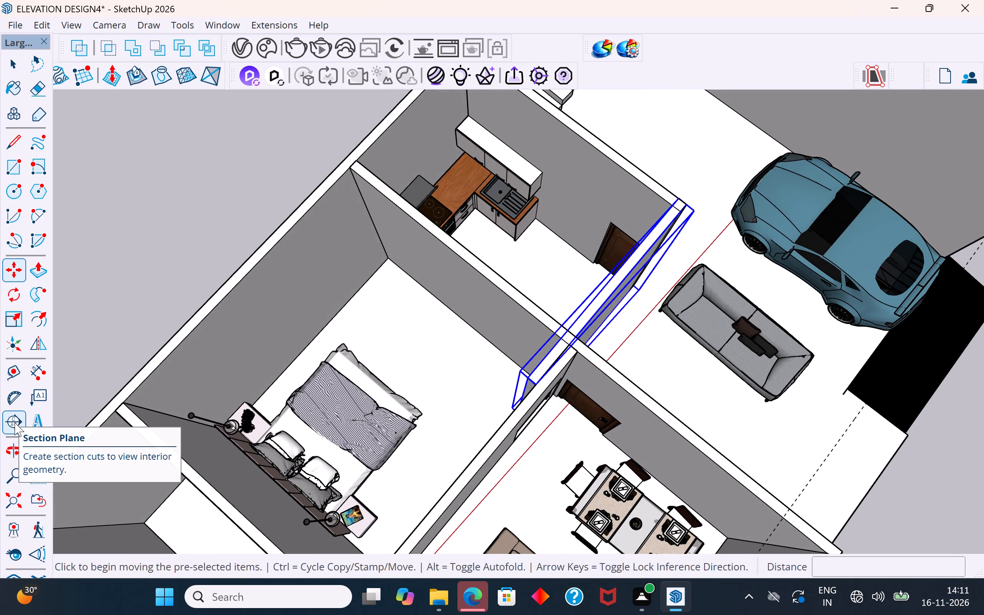
key("Return")
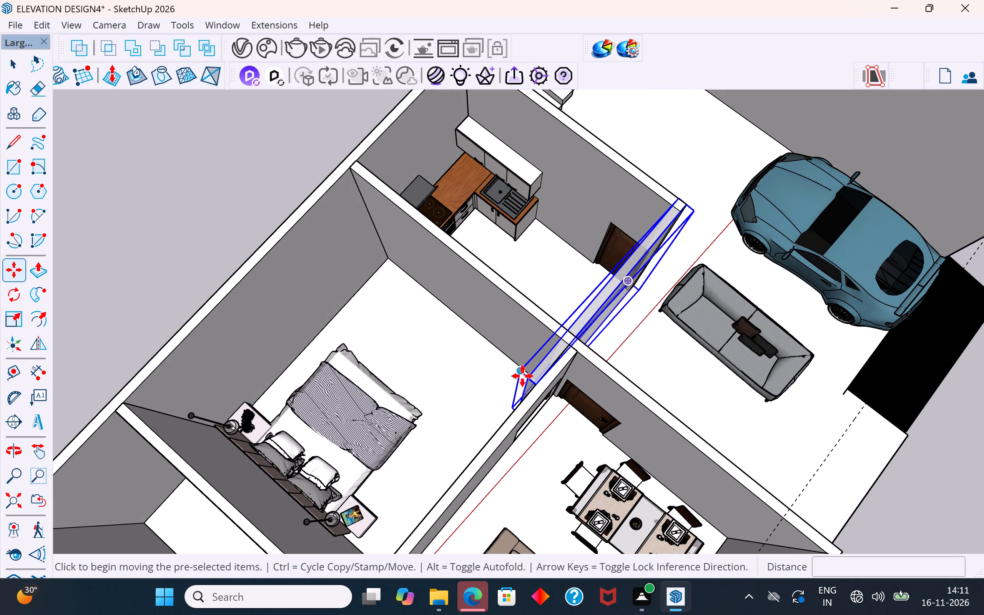
left_click(527, 377)
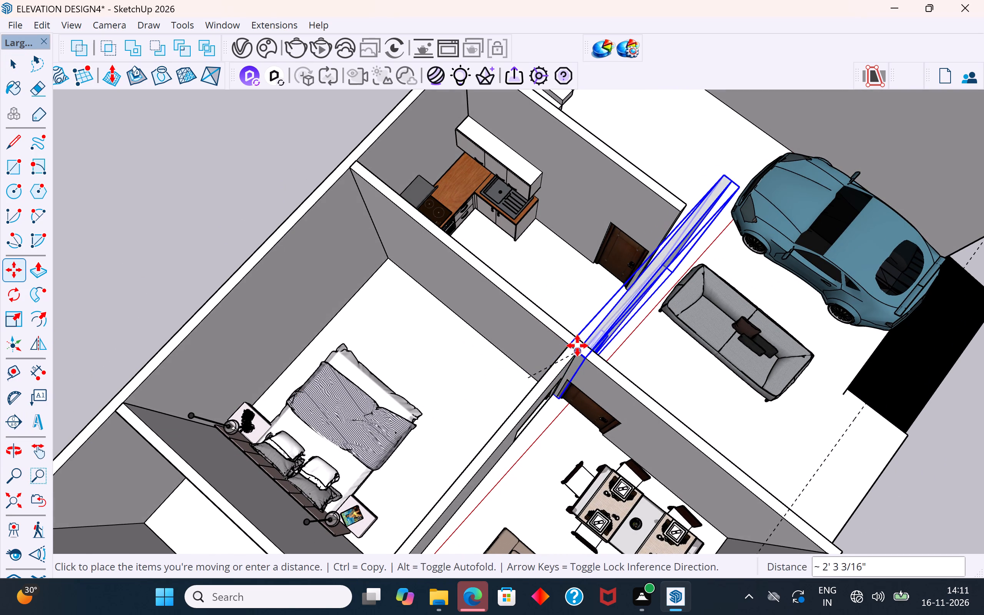
left_click(572, 346)
middle_click_drag(675, 416, 241, 322)
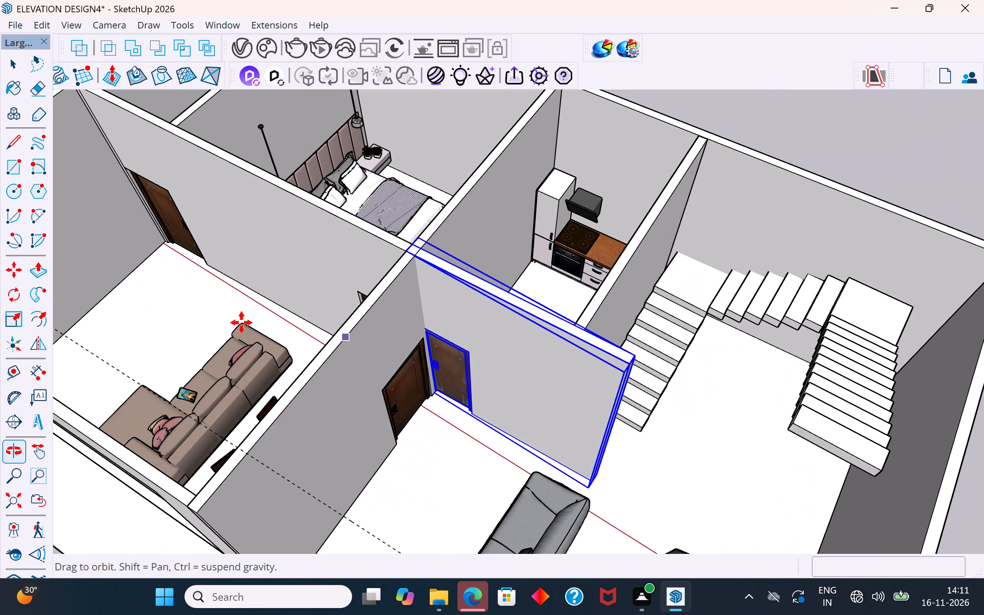
left_click(20, 58)
left_click(765, 109)
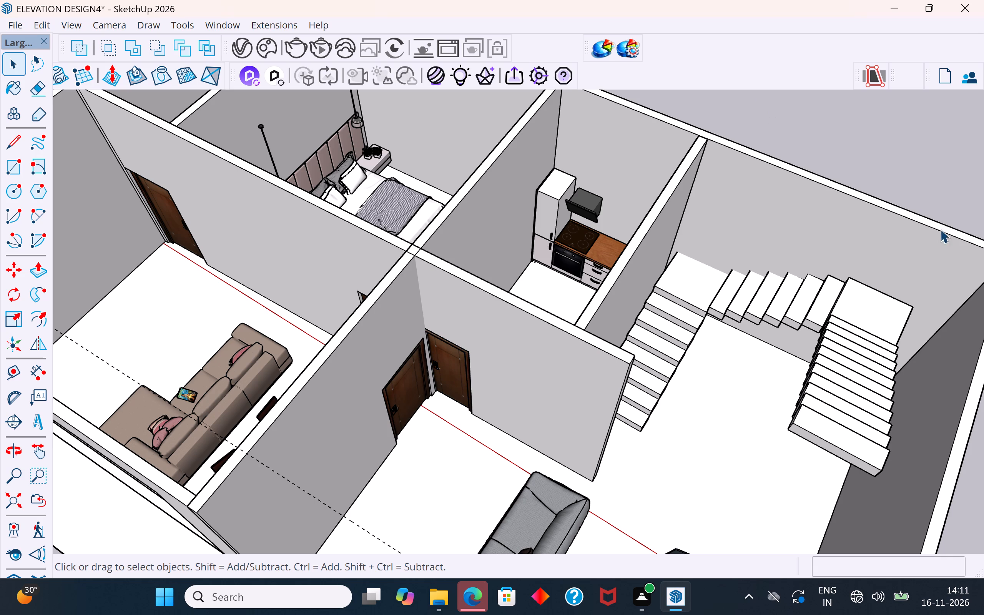
Hide the house's long back wall behind the staircase.
left_click(901, 161)
middle_click_drag(834, 284, 877, 151)
scroll(866, 285, "up", 4)
left_click(868, 286)
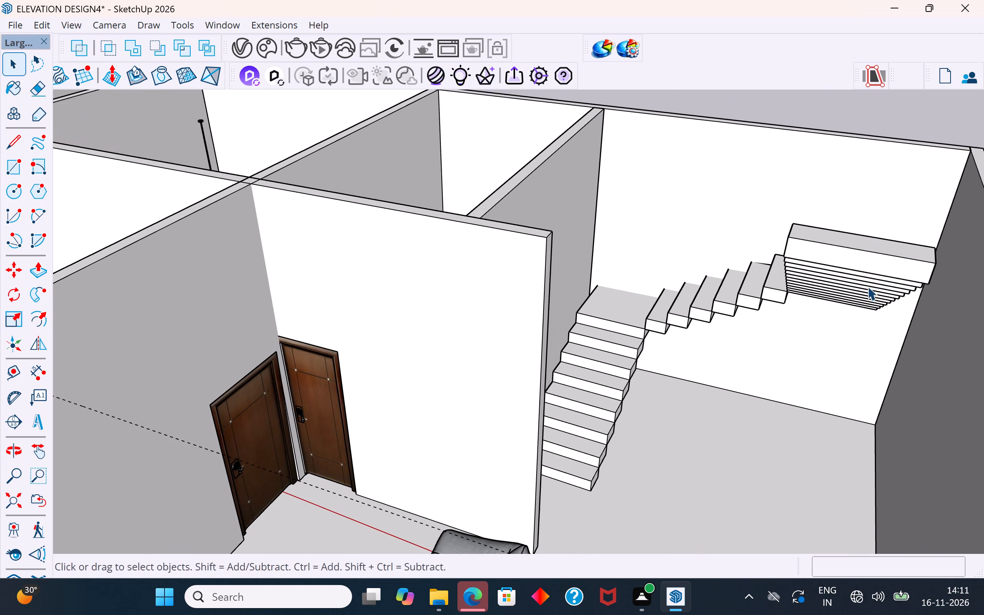
middle_click_drag(867, 288, 740, 391)
left_click(894, 266)
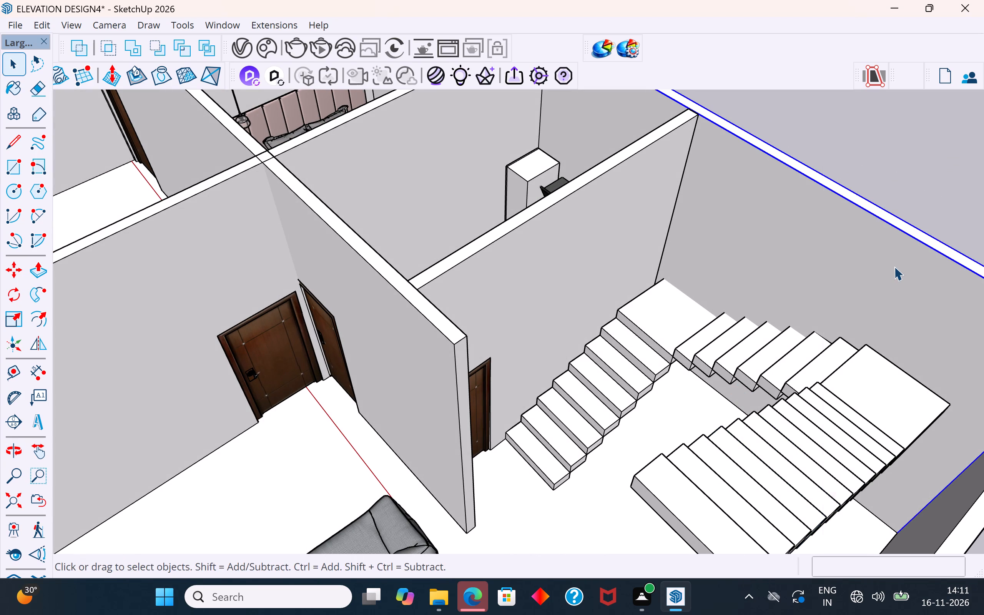
right_click(894, 266)
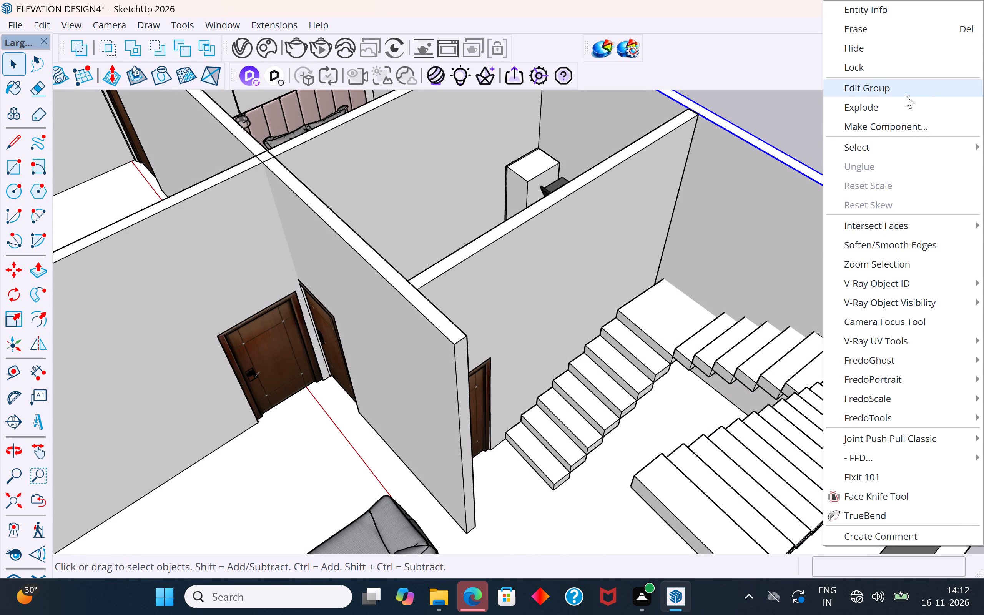
left_click(879, 51)
left_click(873, 209)
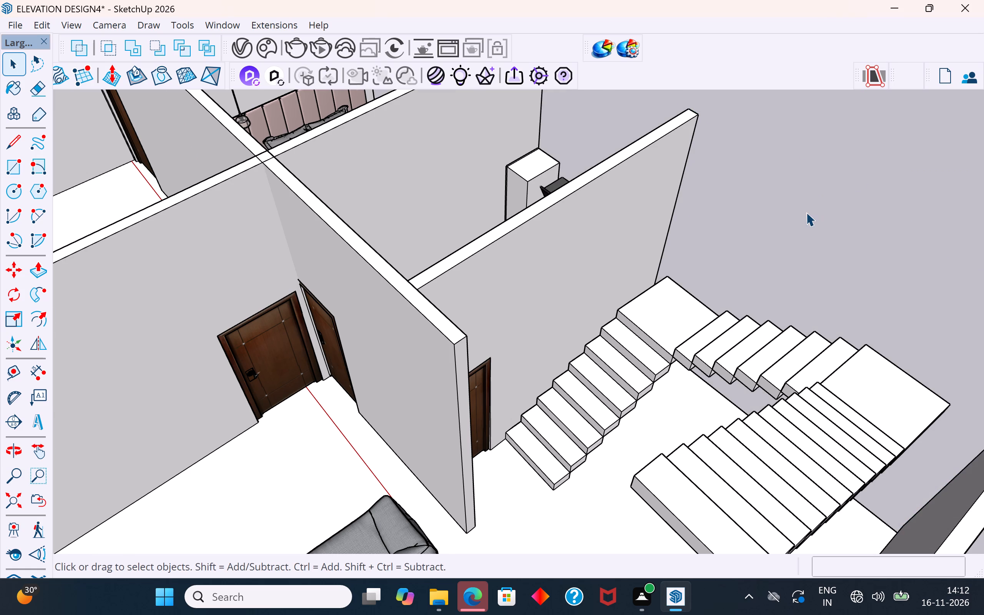
Hide the house's floor slab.
scroll(806, 212, "down", 3)
left_click(747, 489)
right_click(747, 489)
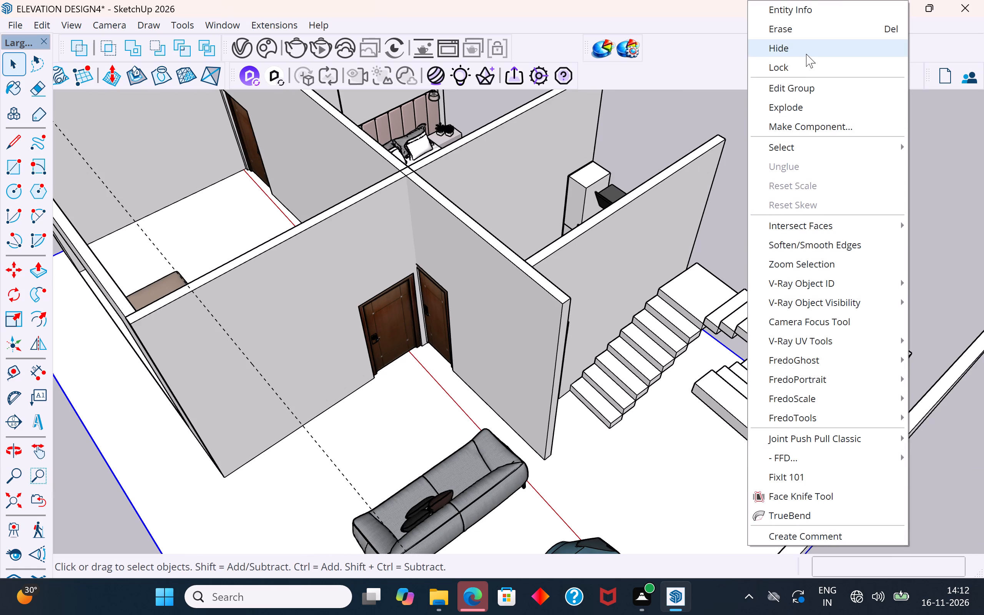
left_click(806, 54)
Hide the outer side wall beside the staircase and the car.
middle_click_drag(755, 373, 906, 290)
middle_click_drag(793, 244, 793, 286)
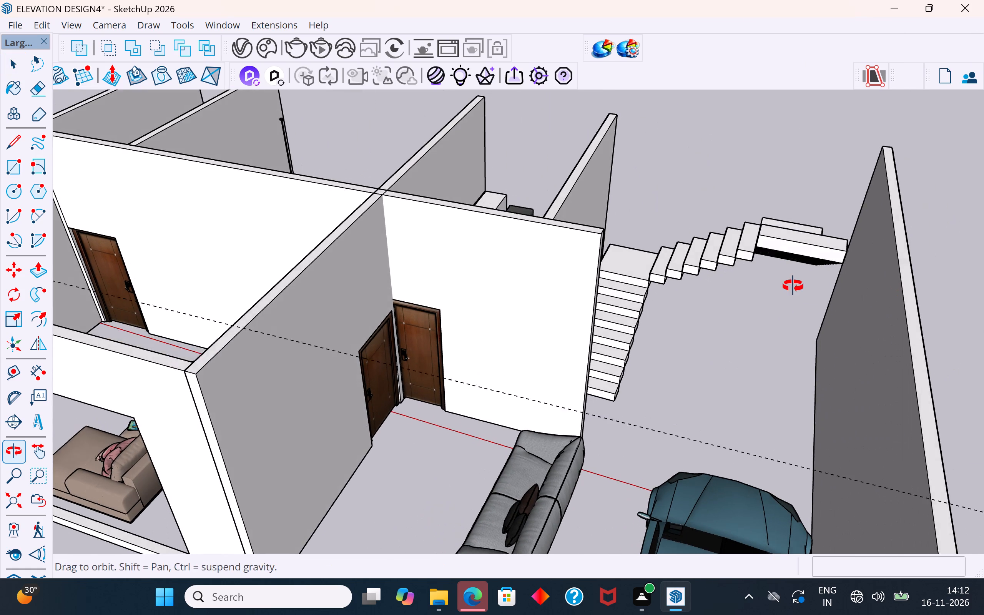
middle_click_drag(793, 286, 798, 311)
middle_click_drag(851, 190, 800, 143)
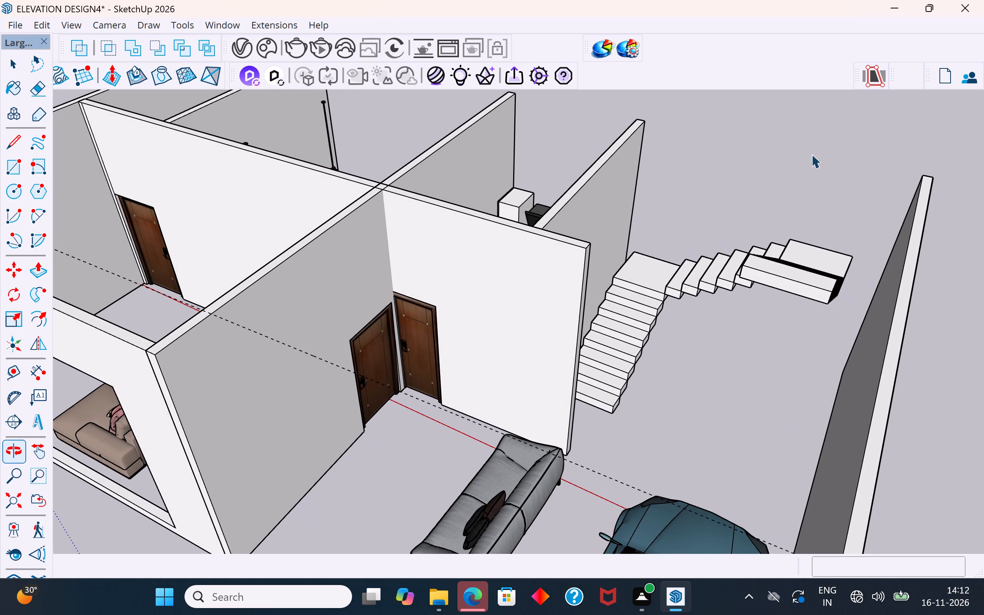
left_click_drag(877, 206, 795, 274)
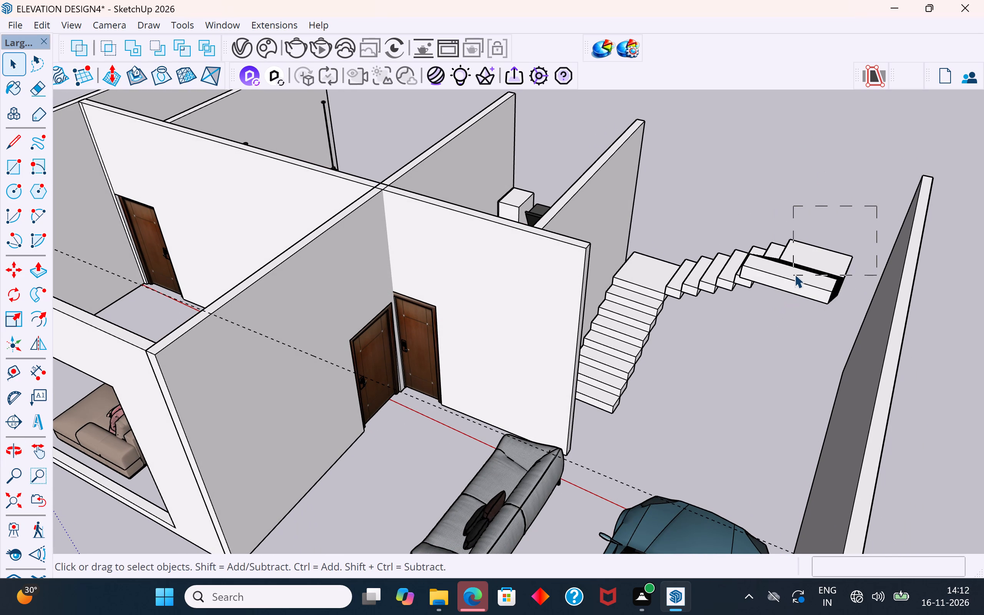
left_click_drag(795, 274, 804, 204)
left_click(903, 266)
right_click(903, 266)
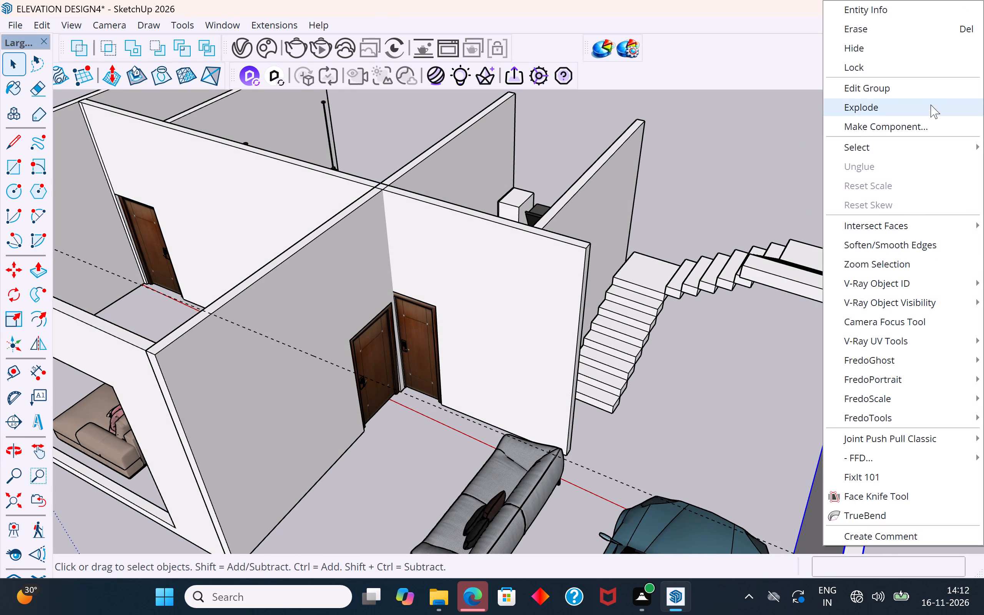
left_click(883, 48)
Hide the wall between the kitchen and the staircase.
middle_click_drag(723, 258, 621, 266)
left_click(621, 229)
right_click(621, 229)
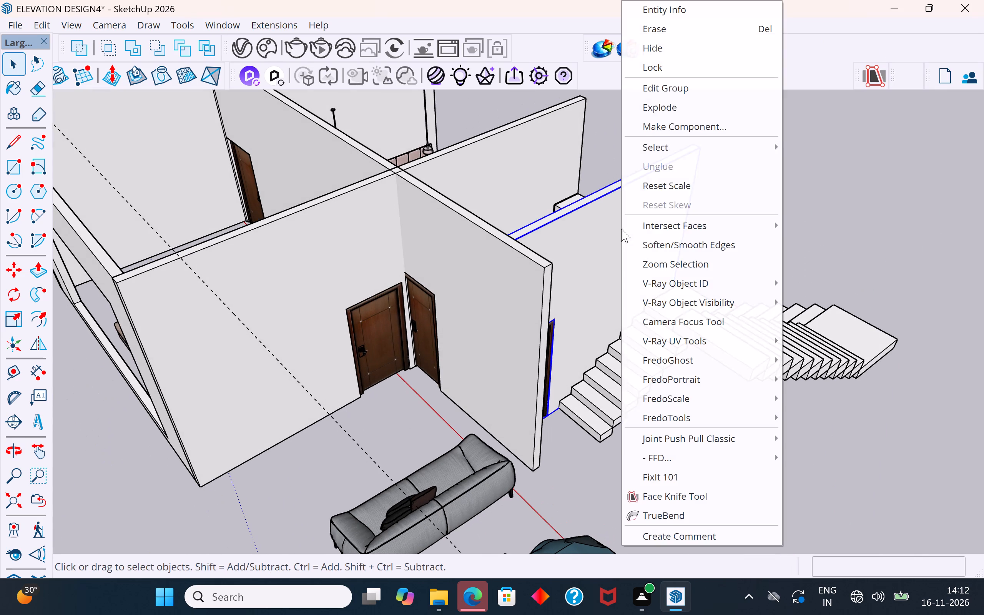
left_click(672, 46)
Hide the flipped wall group with its door in front of the kitchen.
middle_click_drag(650, 349, 742, 423)
left_click(535, 322)
right_click(535, 322)
left_click(600, 49)
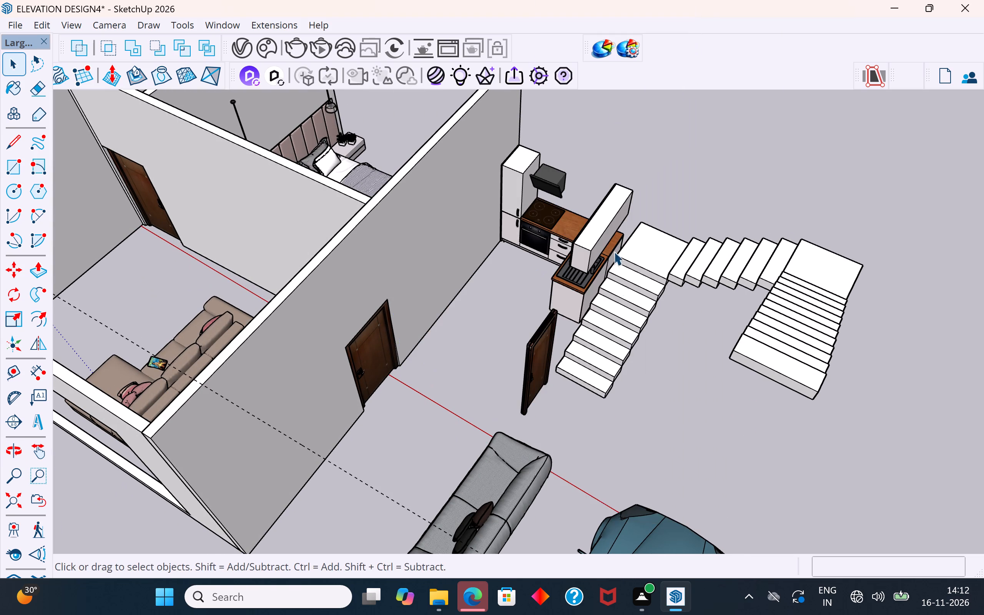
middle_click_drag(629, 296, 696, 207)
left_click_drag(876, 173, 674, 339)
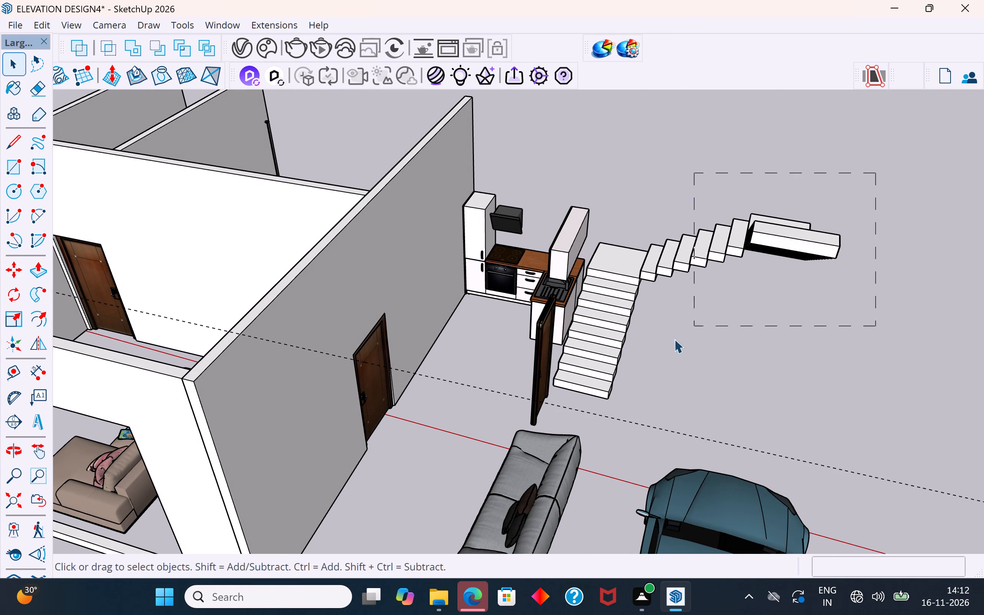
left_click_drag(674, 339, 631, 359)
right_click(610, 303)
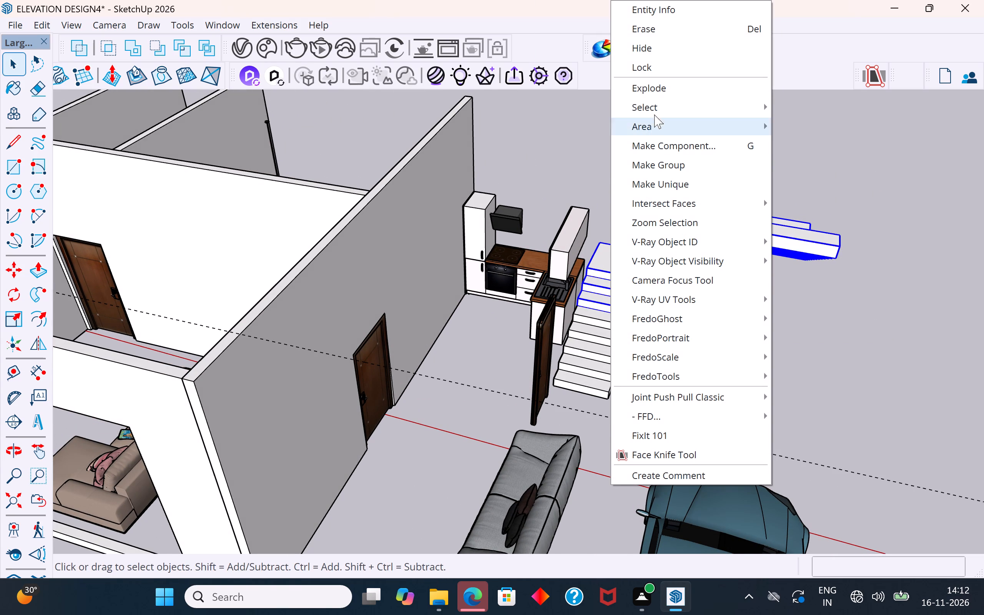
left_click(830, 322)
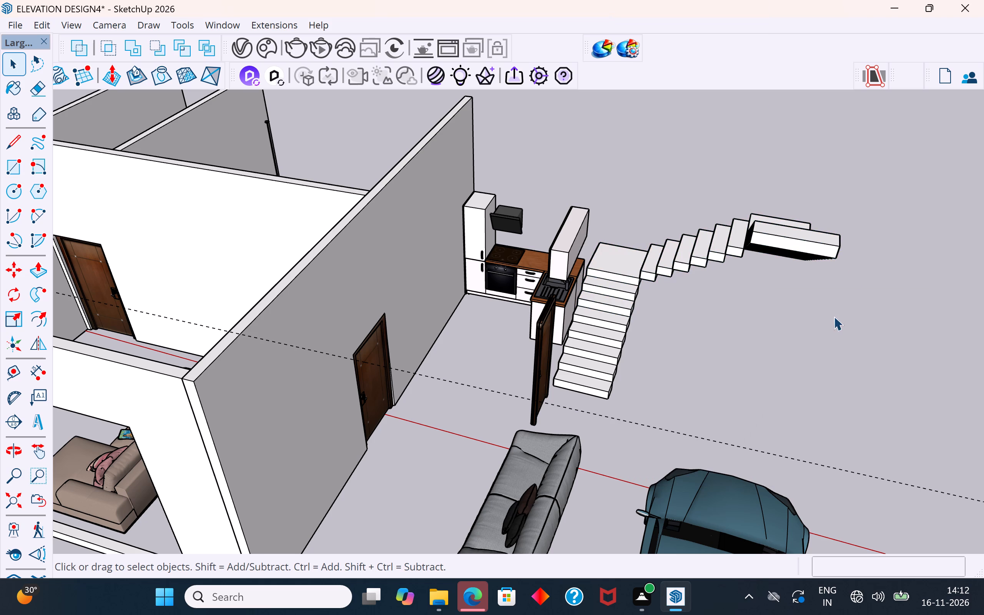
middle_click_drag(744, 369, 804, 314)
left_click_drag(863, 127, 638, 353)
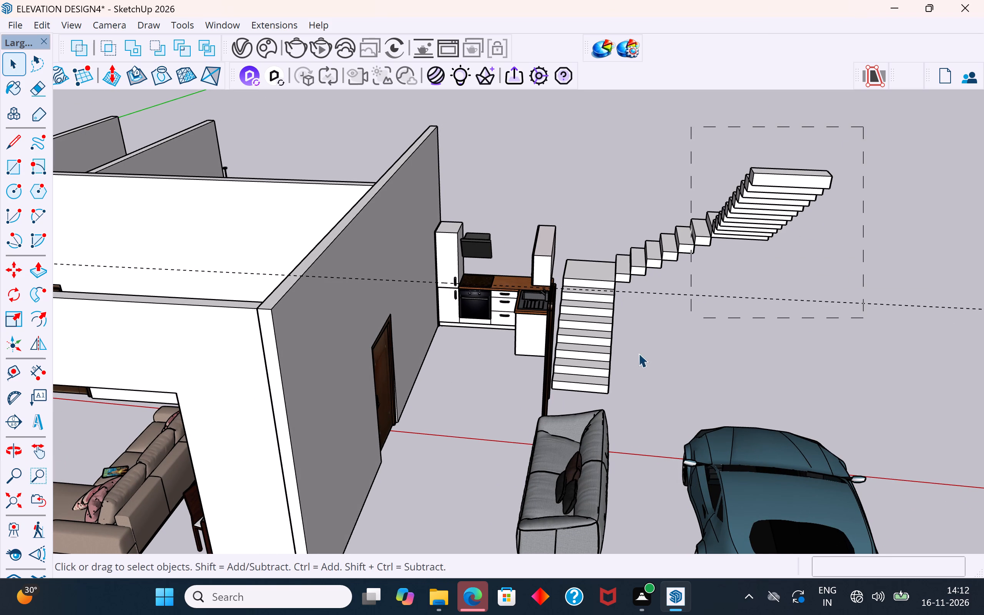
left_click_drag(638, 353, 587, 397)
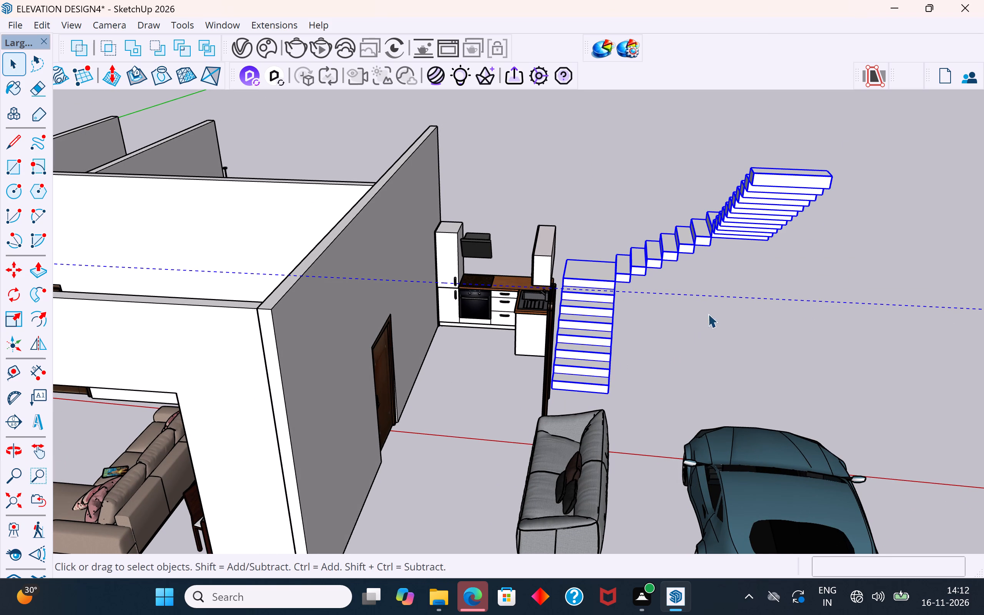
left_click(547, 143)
Delete all the dashed guide lines in the model.
left_click(49, 25)
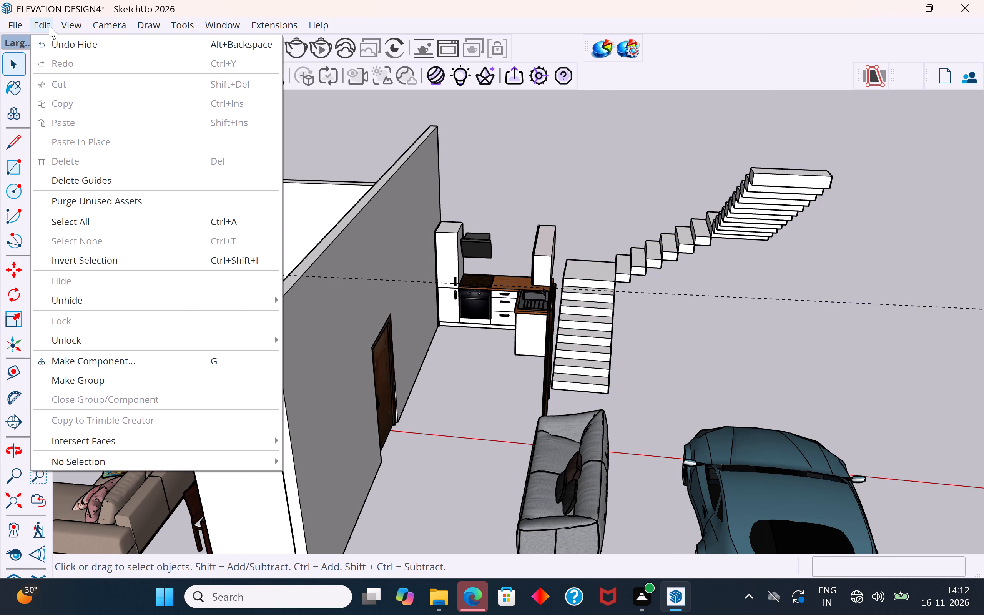
left_click(138, 181)
Select all the steps and landings of the staircase and make them one group.
scroll(525, 359, "down", 2)
left_click_drag(843, 144, 582, 388)
right_click(578, 355)
left_click(643, 166)
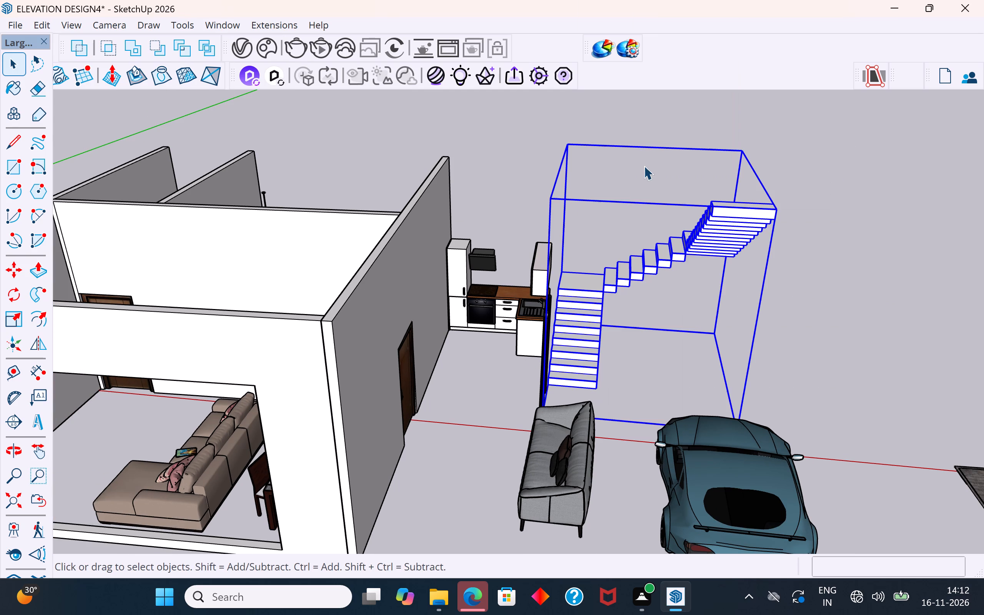
left_click(843, 161)
Unhide all the hidden walls, the floor slab and the door wall group around the staircase.
scroll(587, 308, "down", 4)
middle_click_drag(730, 307, 555, 437)
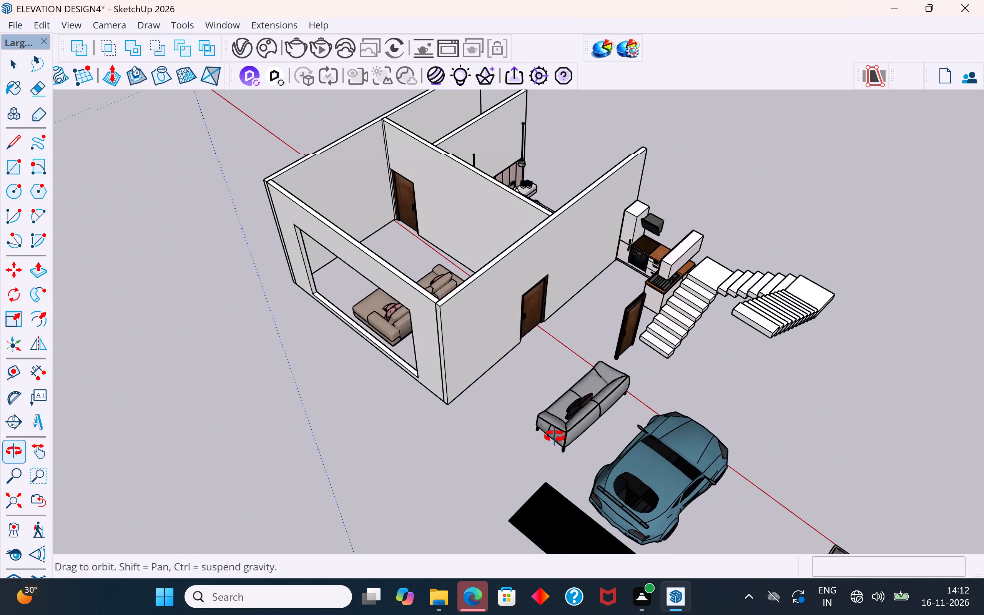
middle_click_drag(555, 437, 553, 314)
scroll(711, 394, "up", 3)
middle_click_drag(800, 376, 354, 369)
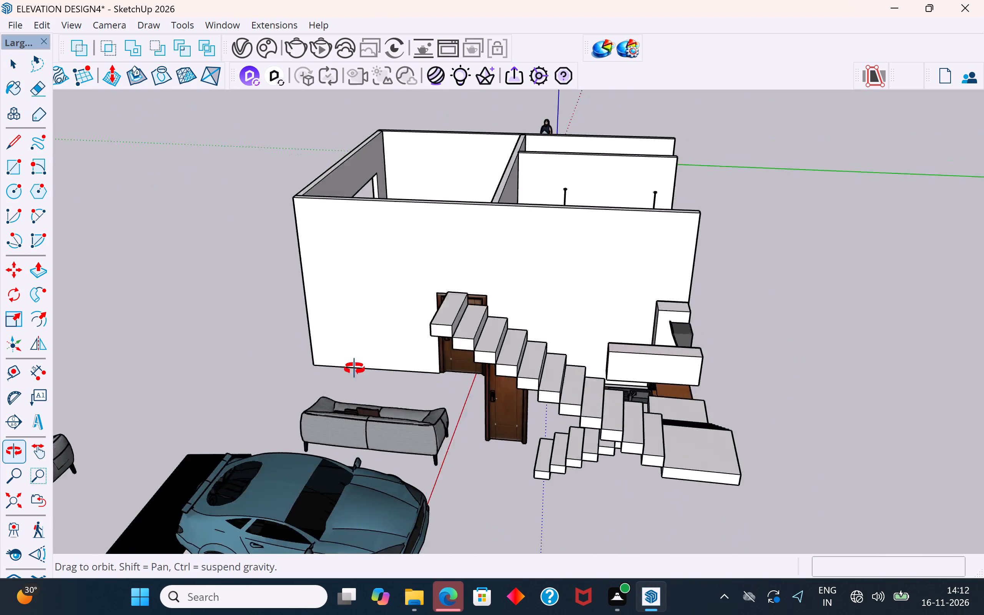
middle_click_drag(354, 369, 311, 394)
scroll(609, 317, "down", 4)
middle_click_drag(602, 366, 883, 341)
left_click(43, 24)
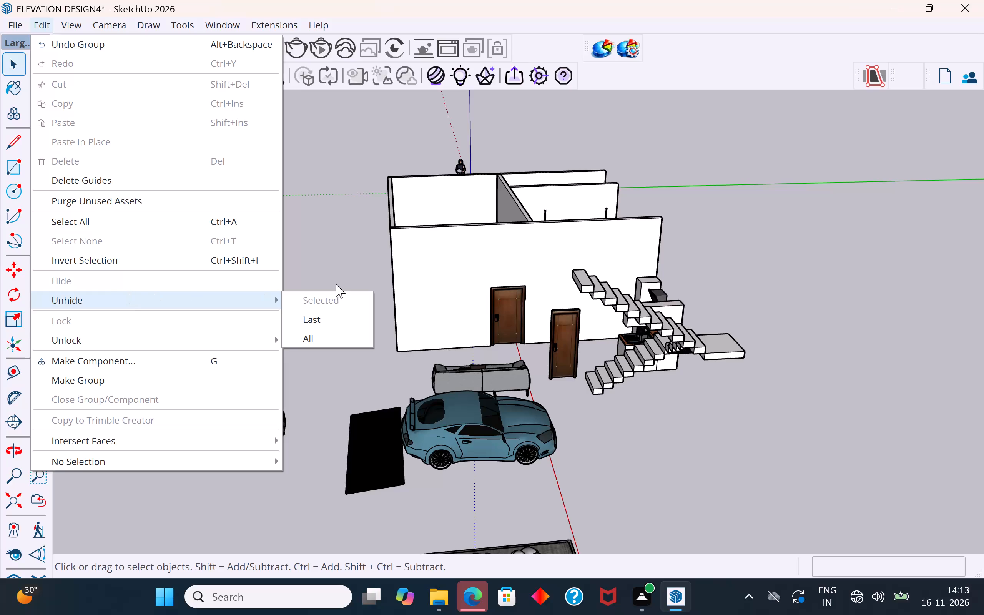
left_click(327, 333)
Move the staircase group about 1' 7" toward the outer side wall beside the car.
middle_click_drag(799, 449, 844, 614)
middle_click_drag(595, 280, 681, 318)
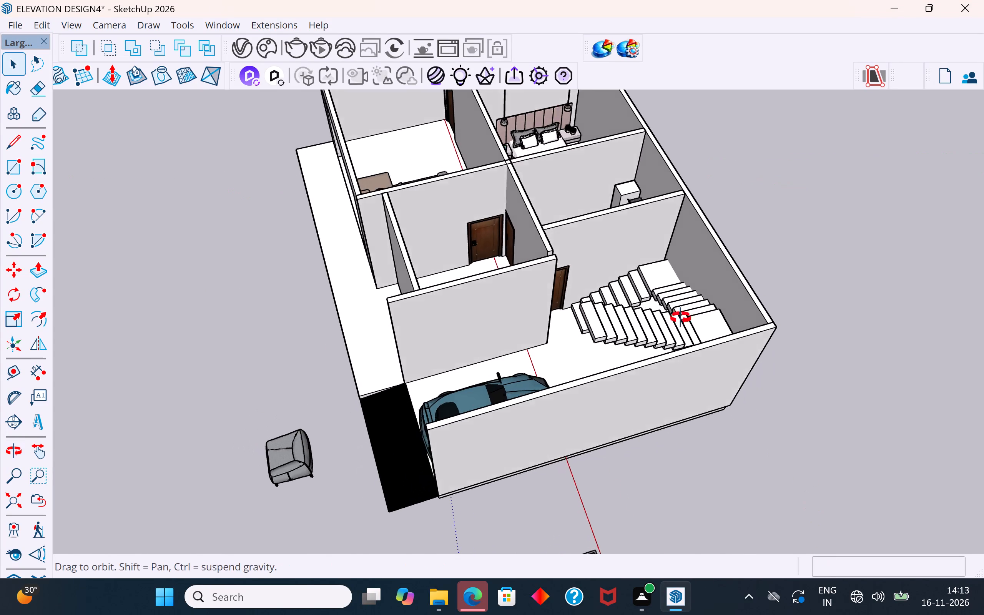
middle_click_drag(681, 318, 813, 353)
scroll(637, 195, "up", 2)
middle_click_drag(653, 211, 761, 131)
scroll(659, 209, "up", 3)
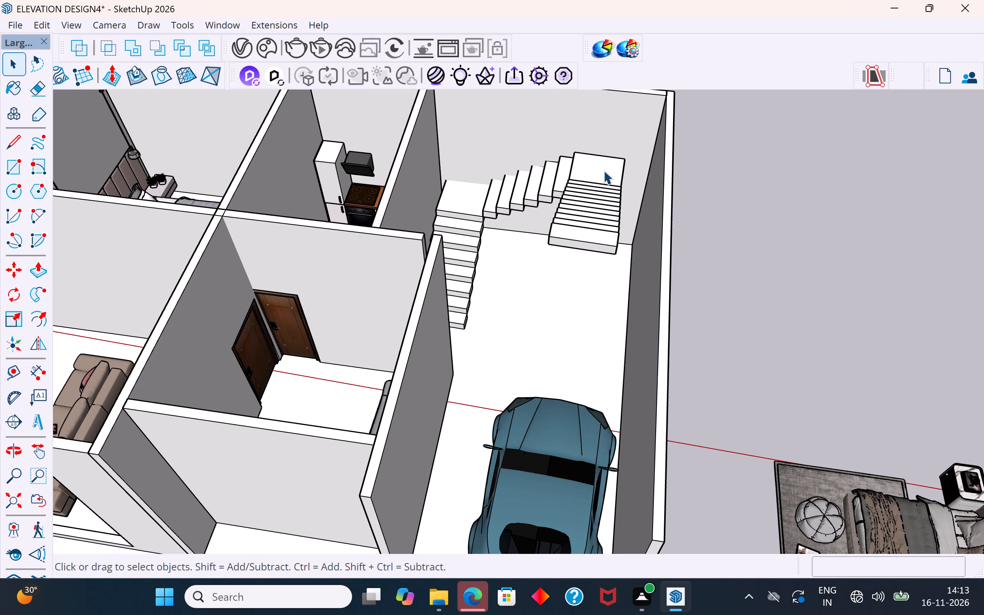
left_click(602, 170)
key("m")
middle_click_drag(598, 179, 648, 182)
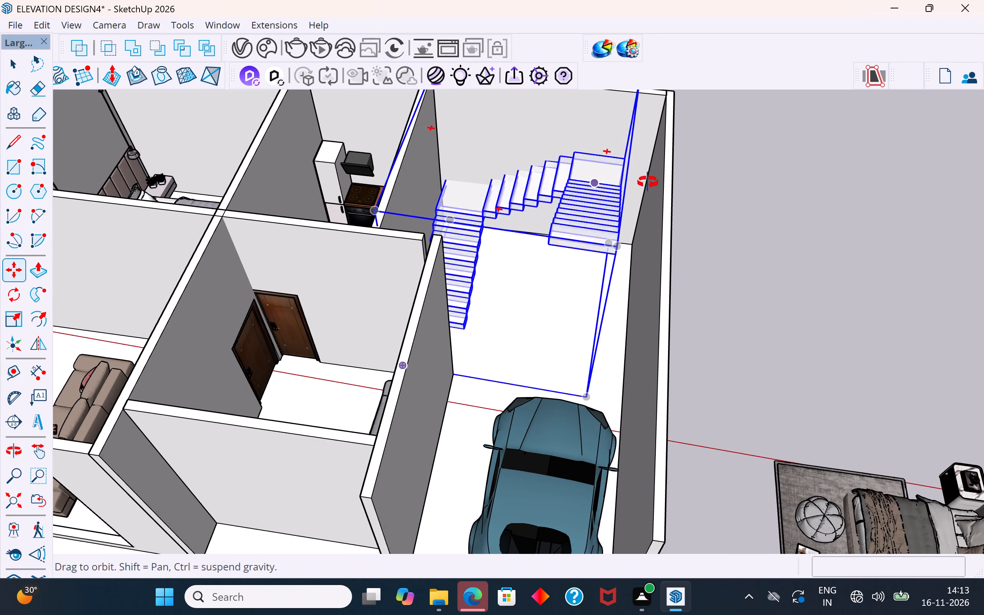
middle_click_drag(648, 182, 708, 182)
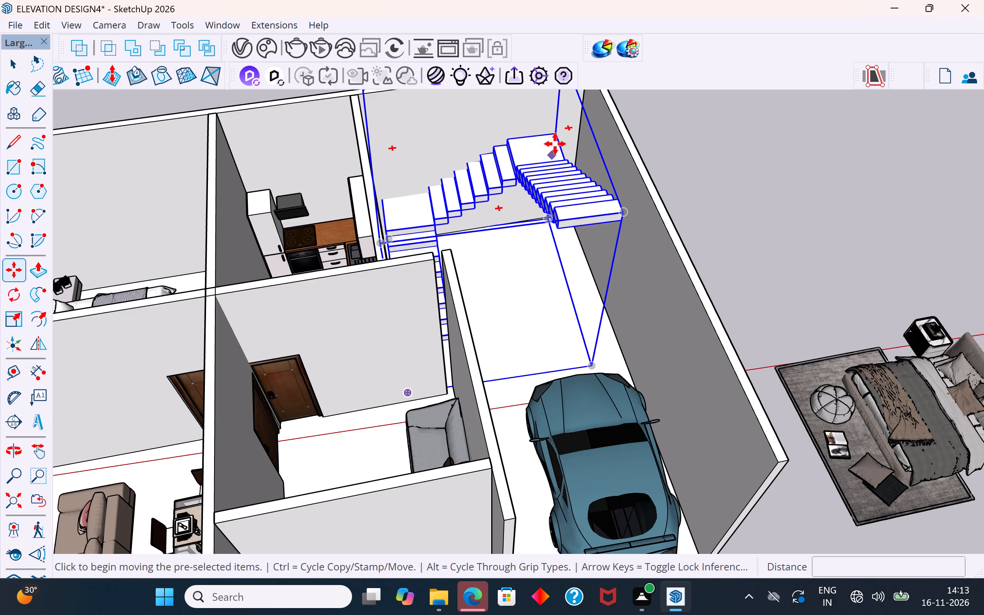
left_click(561, 135)
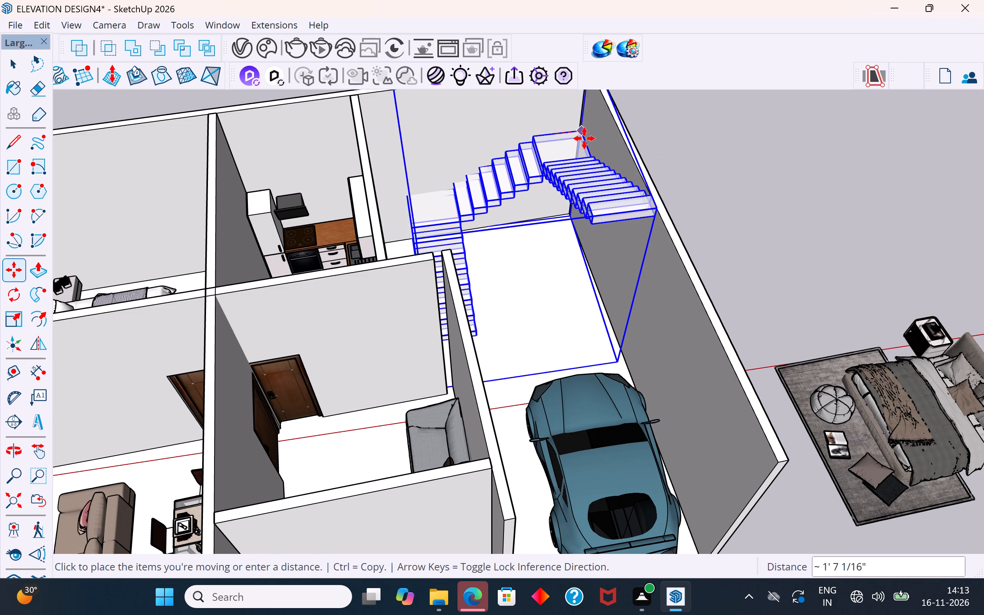
left_click(584, 138)
Move the staircase group again so its upper landing's corner fits into the corner of the outer walls.
middle_click_drag(575, 189, 666, 336)
scroll(567, 378, "down", 4)
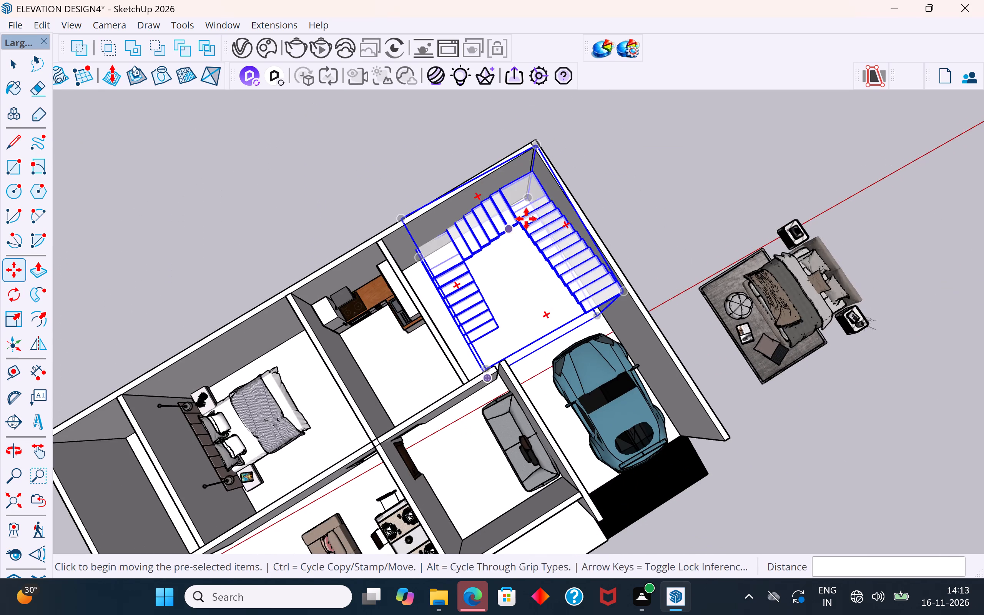
scroll(531, 168, "up", 10)
left_click(536, 171)
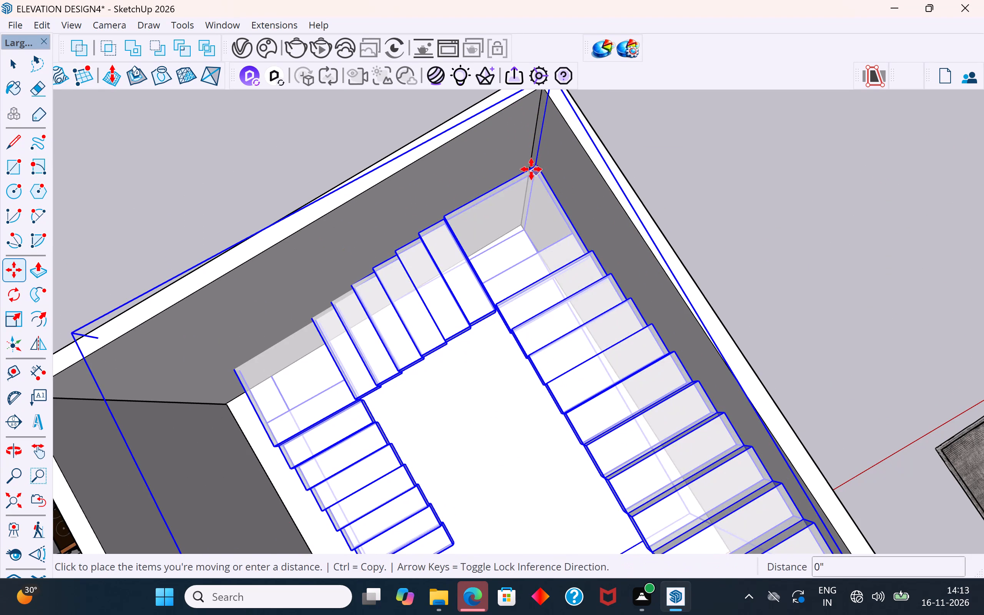
left_click(528, 162)
Rotate the staircase group about 2.2 degrees around the outer walls' inner corner, aligning it with the rear wall.
middle_click_drag(520, 227, 750, 174)
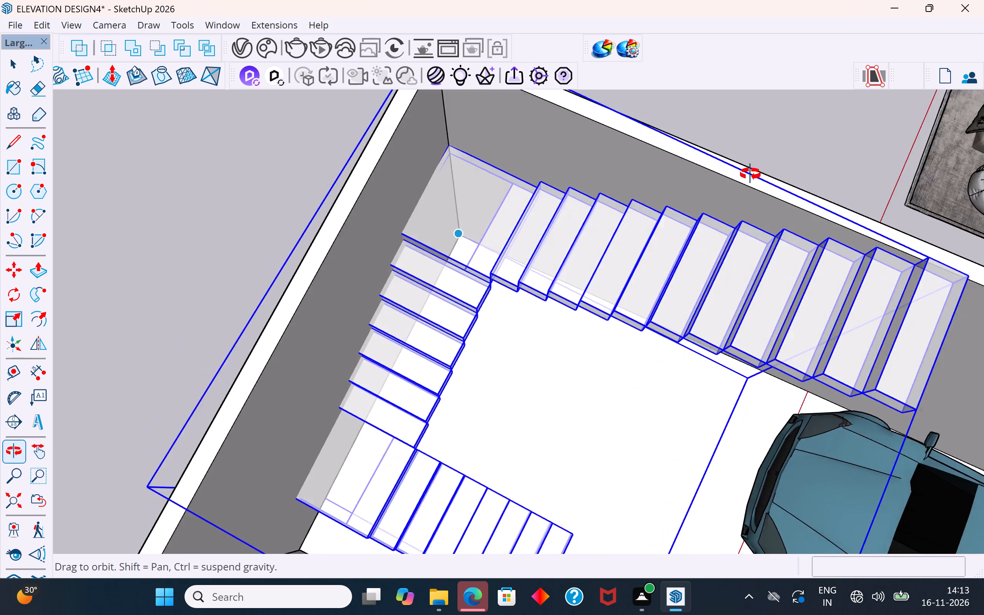
middle_click_drag(750, 174, 788, 229)
scroll(759, 182, "down", 4)
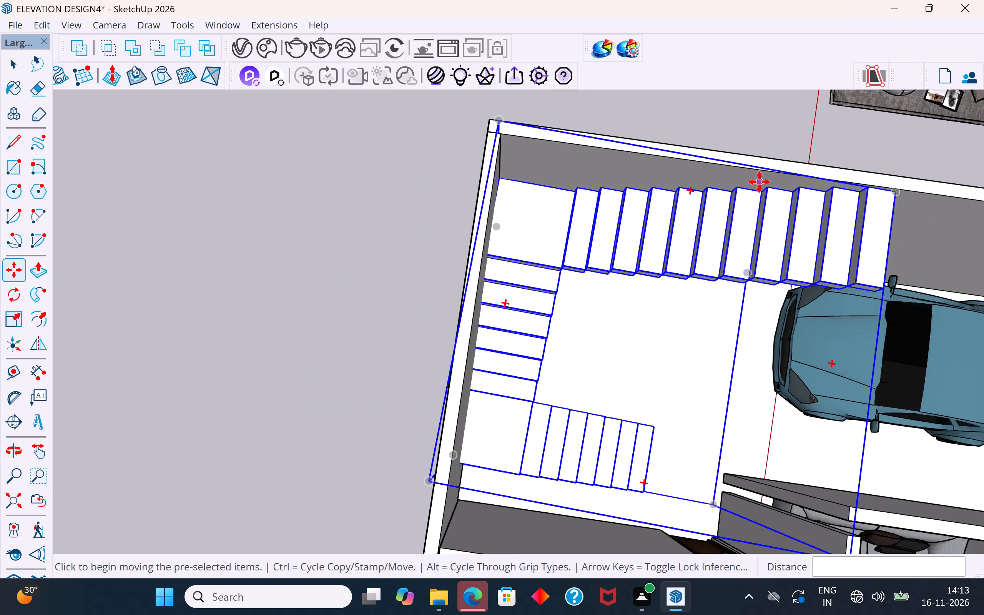
scroll(759, 182, "down", 5)
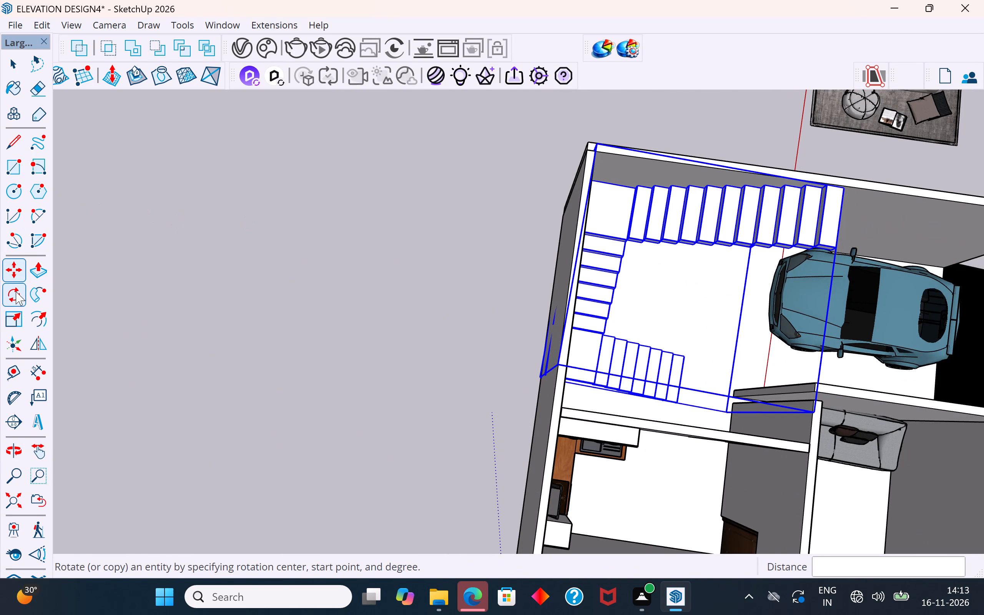
left_click(15, 293)
scroll(580, 189, "up", 3)
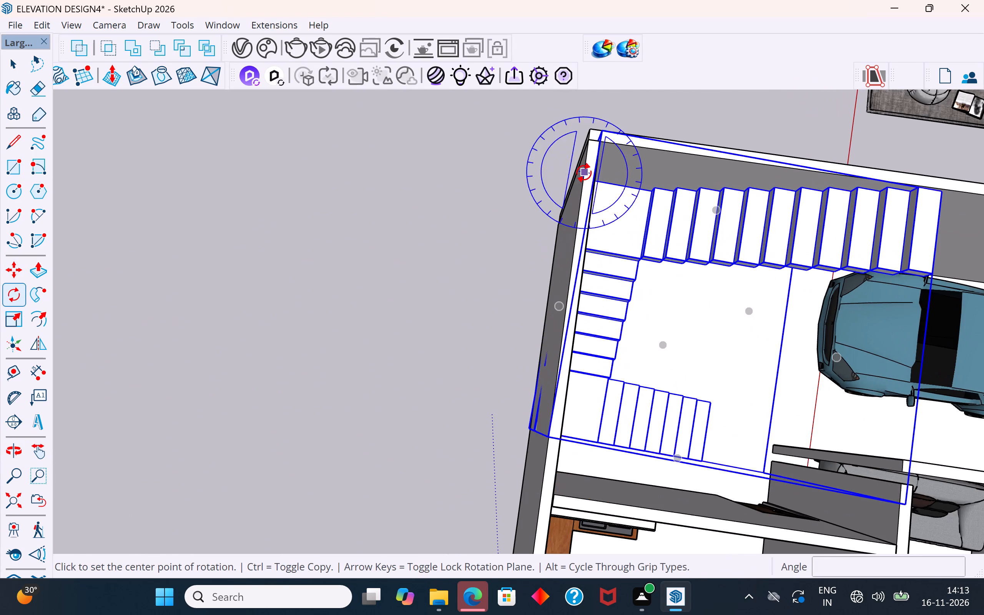
scroll(595, 141, "up", 16)
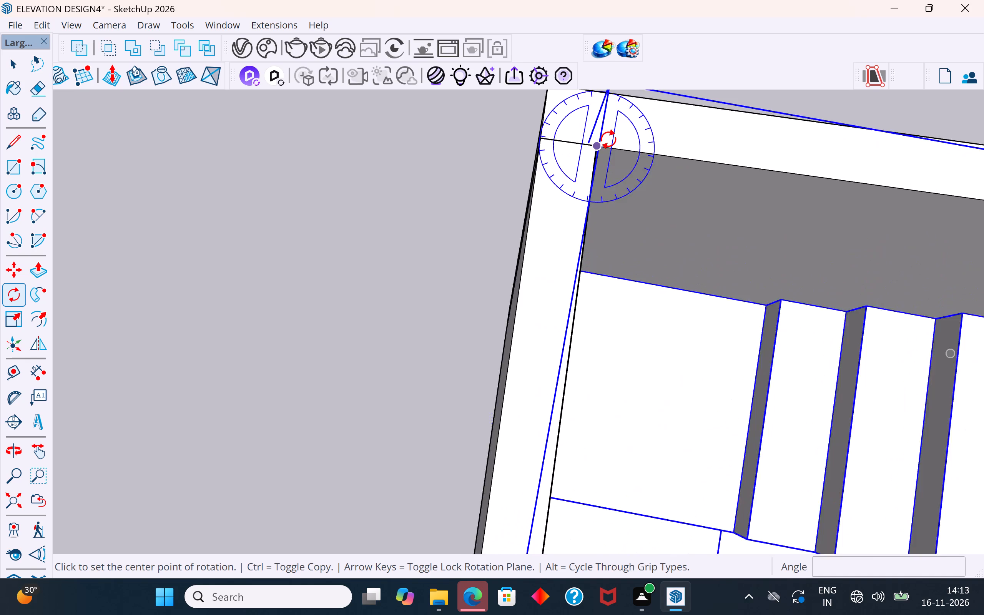
scroll(608, 139, "up", 2)
left_click(596, 142)
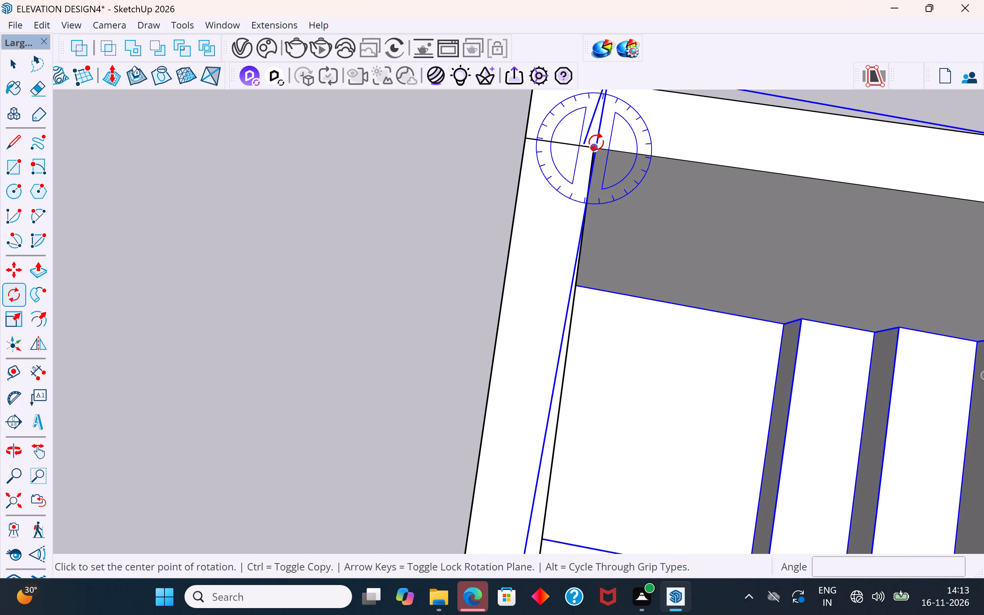
scroll(592, 126, "down", 20)
scroll(592, 126, "down", 2)
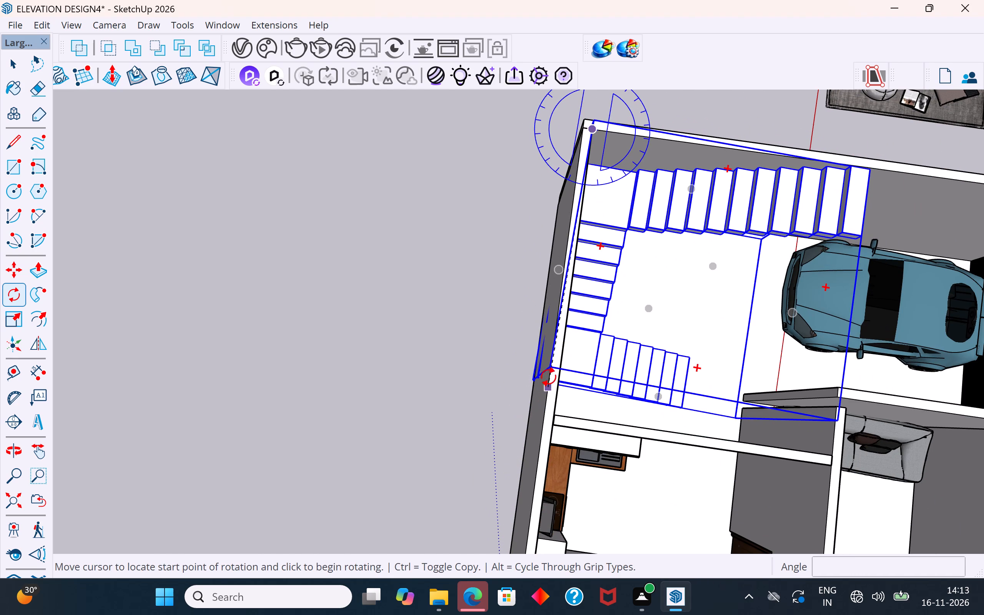
left_click(549, 367)
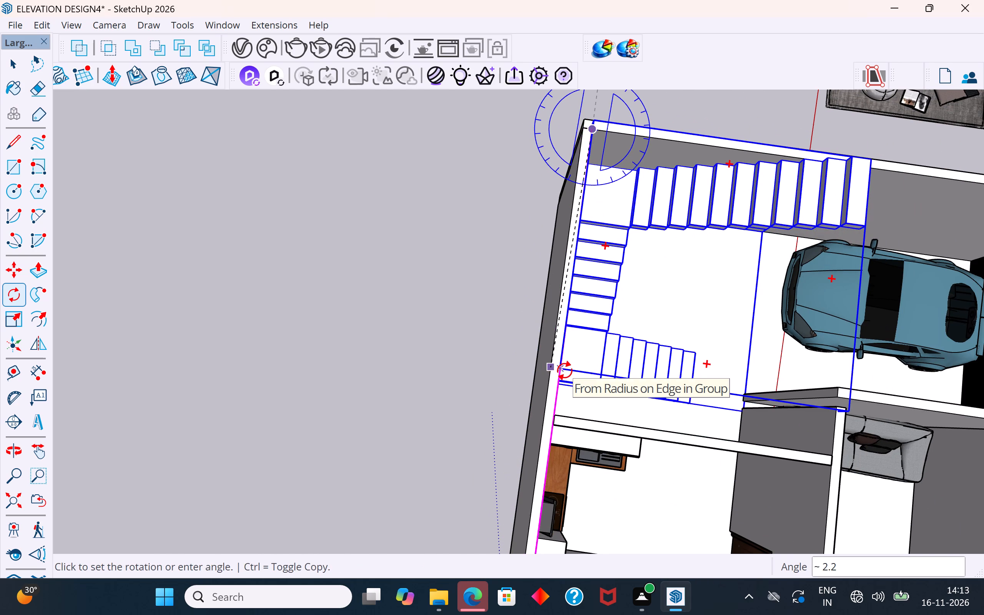
scroll(565, 370, "up", 3)
left_click(565, 370)
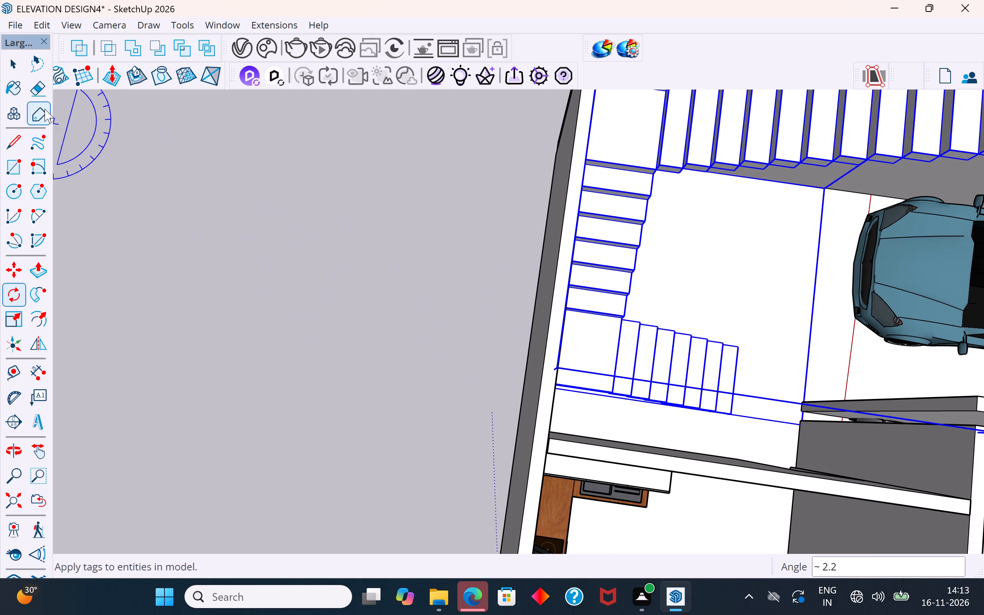
left_click(14, 71)
left_click(187, 239)
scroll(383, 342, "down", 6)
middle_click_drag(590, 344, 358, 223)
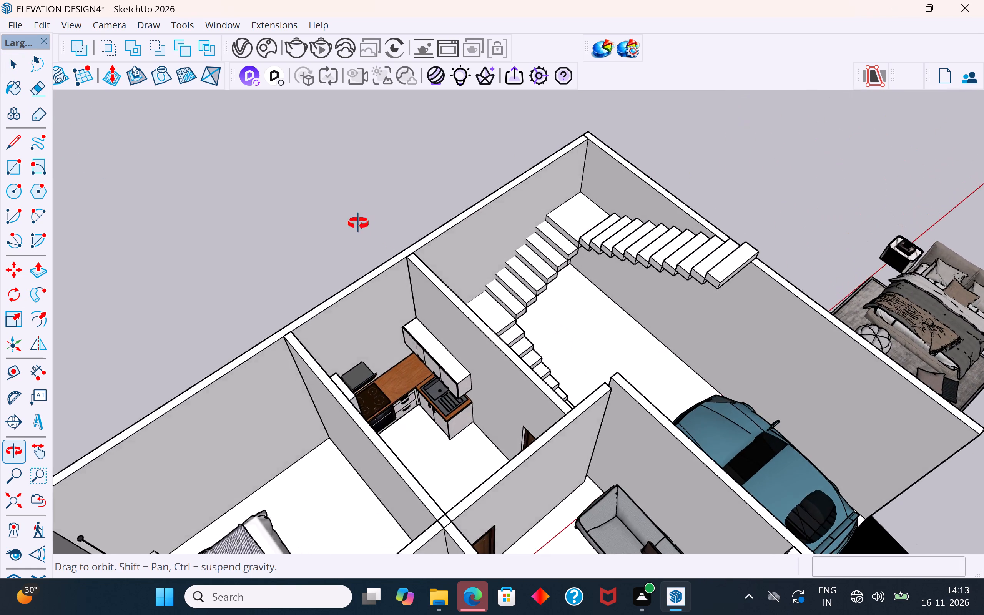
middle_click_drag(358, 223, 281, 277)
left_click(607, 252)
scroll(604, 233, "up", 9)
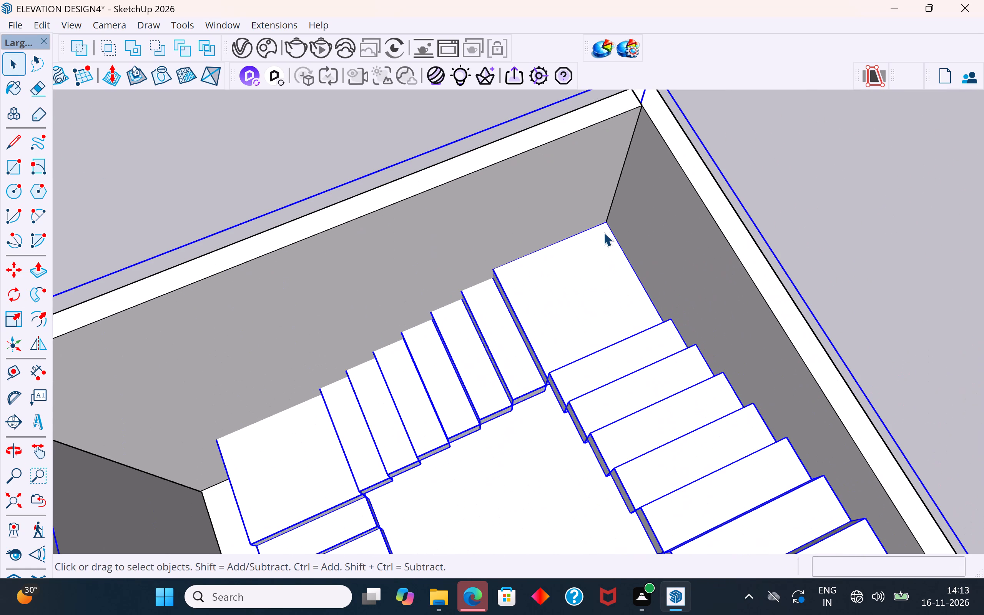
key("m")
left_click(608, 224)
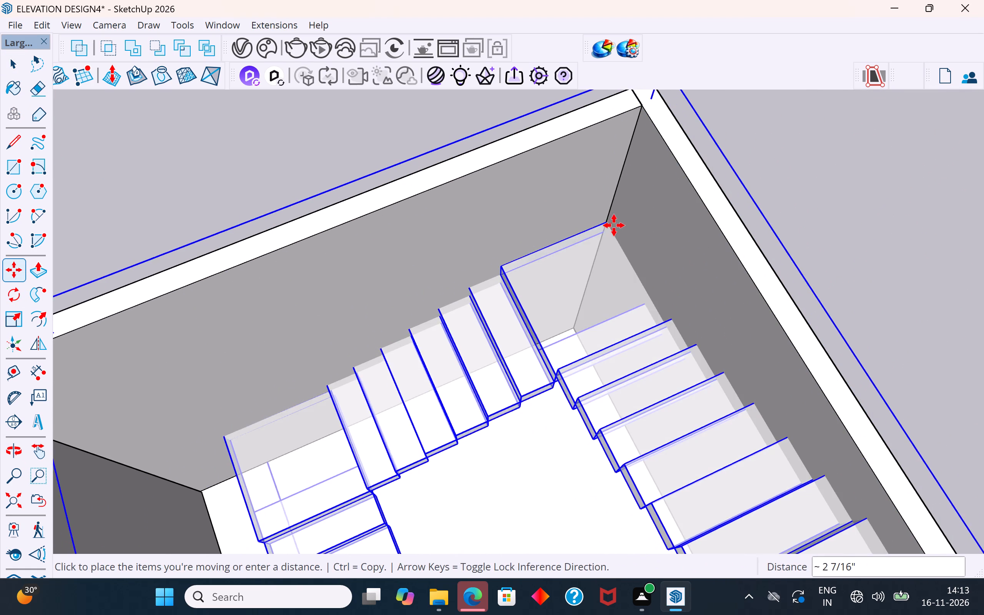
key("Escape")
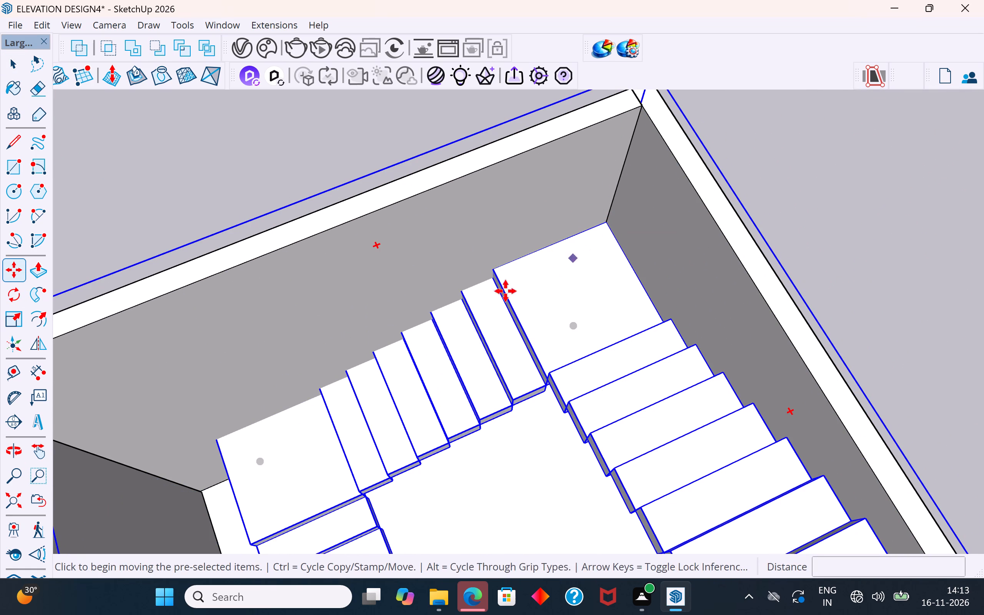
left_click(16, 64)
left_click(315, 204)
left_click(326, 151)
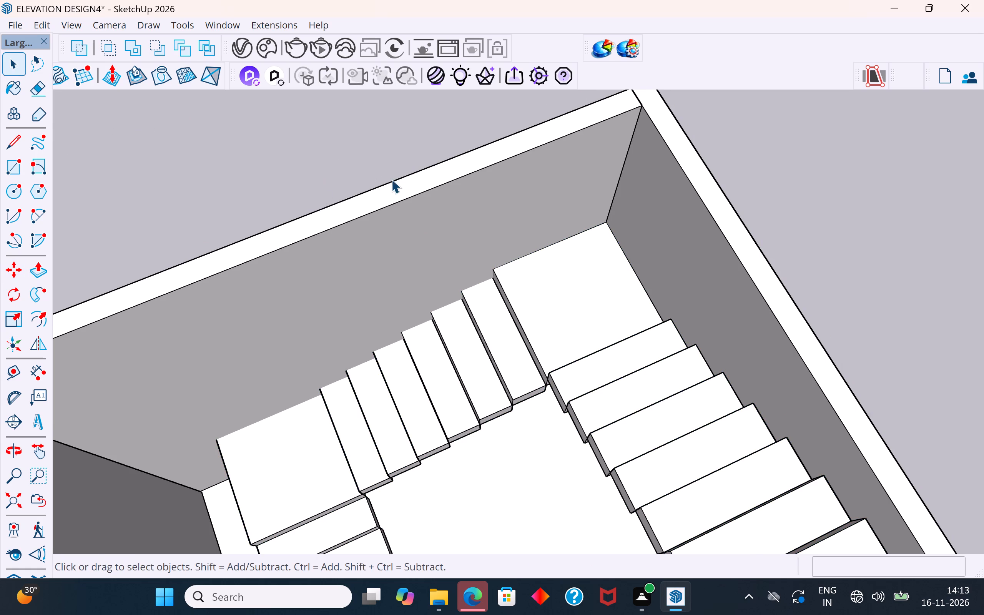
Examine from several angles how the staircase fits against the surrounding walls.
scroll(391, 179, "down", 9)
left_click(685, 193)
middle_click_drag(685, 193, 574, 3)
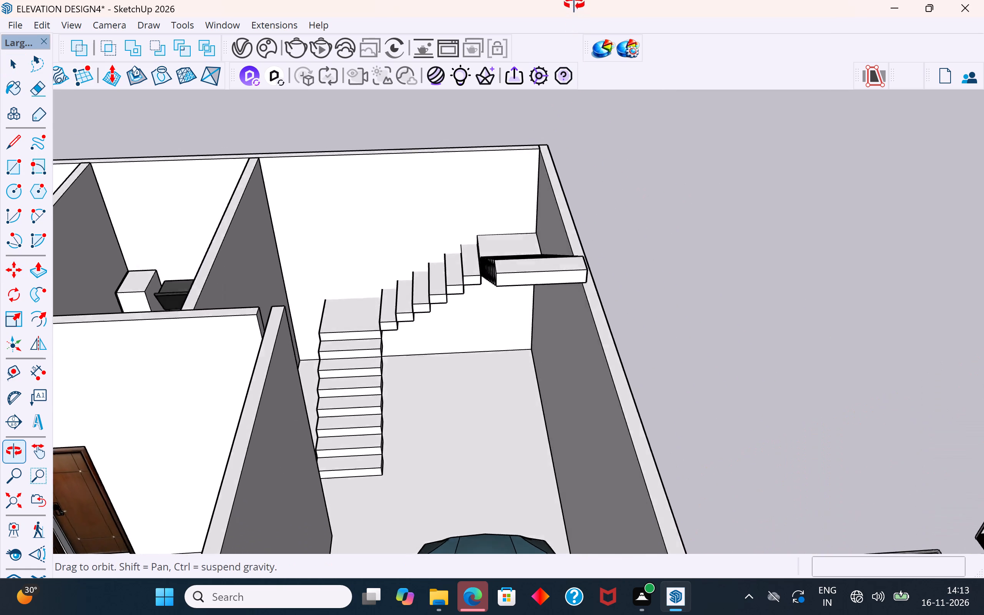
middle_click_drag(574, 3, 447, 0)
middle_click_drag(532, 239, 339, 239)
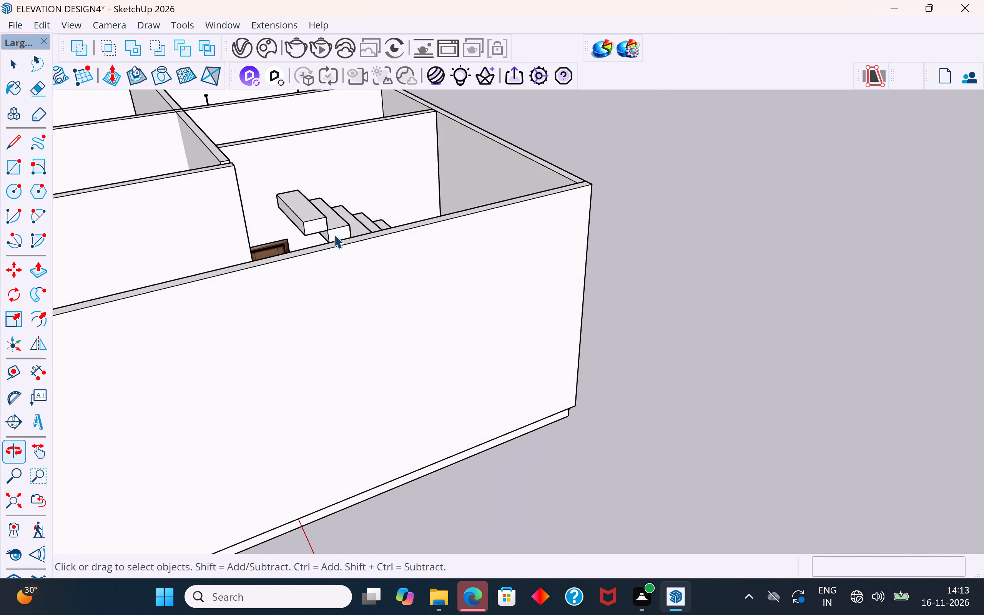
scroll(333, 233, "up", 3)
middle_click_drag(333, 233, 598, 379)
scroll(362, 346, "up", 1)
middle_click_drag(362, 349, 399, 397)
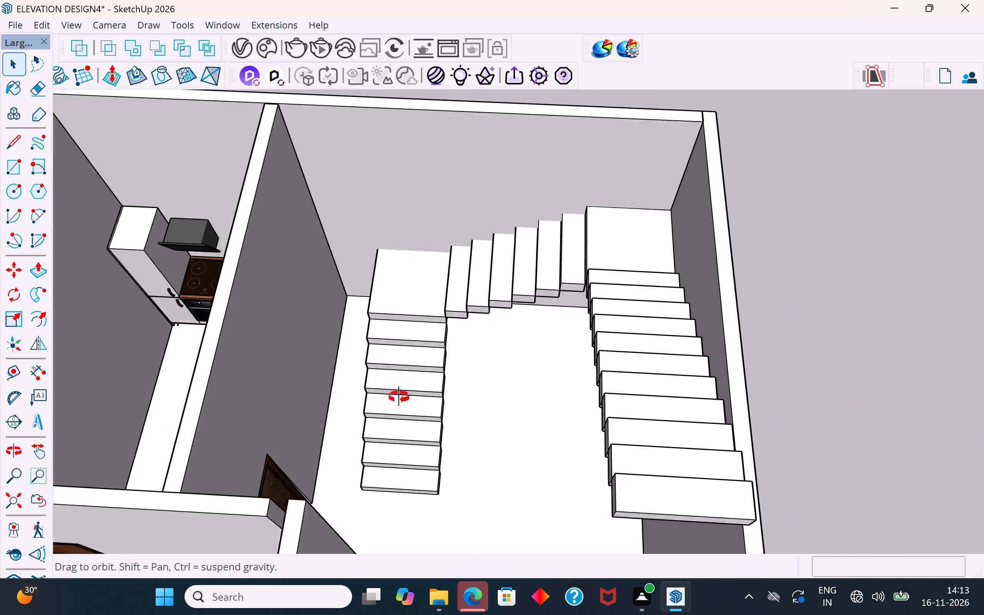
middle_click_drag(399, 397, 402, 404)
Move the door wall in front of the kitchen sideways so its top corner meets the end of the wall beside the car.
scroll(412, 368, "down", 3)
middle_click_drag(421, 366, 409, 408)
middle_click_drag(389, 443, 485, 248)
scroll(495, 386, "down", 4)
left_click(364, 444)
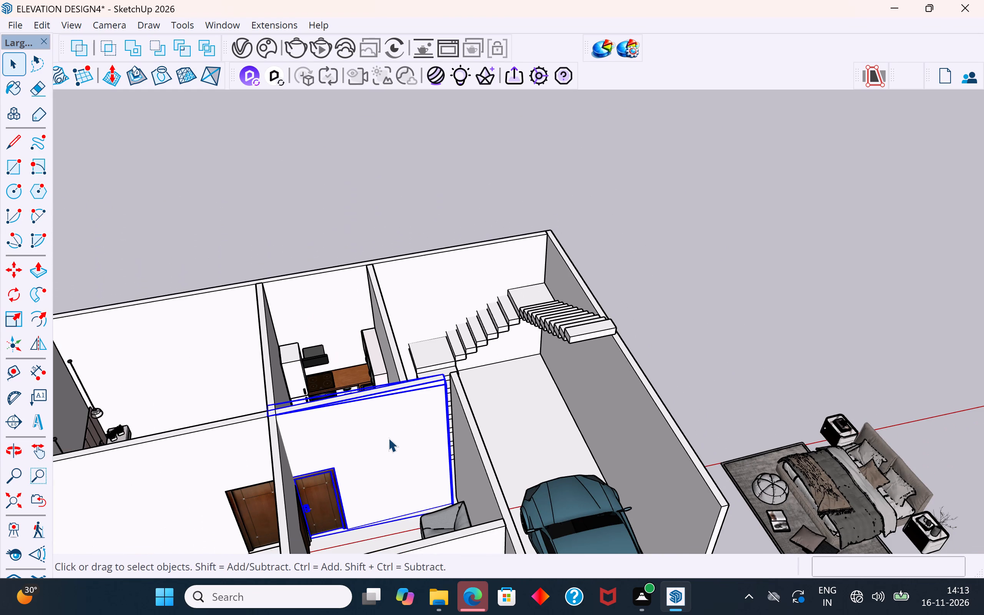
scroll(429, 386, "up", 3)
key("m")
scroll(450, 377, "up", 4)
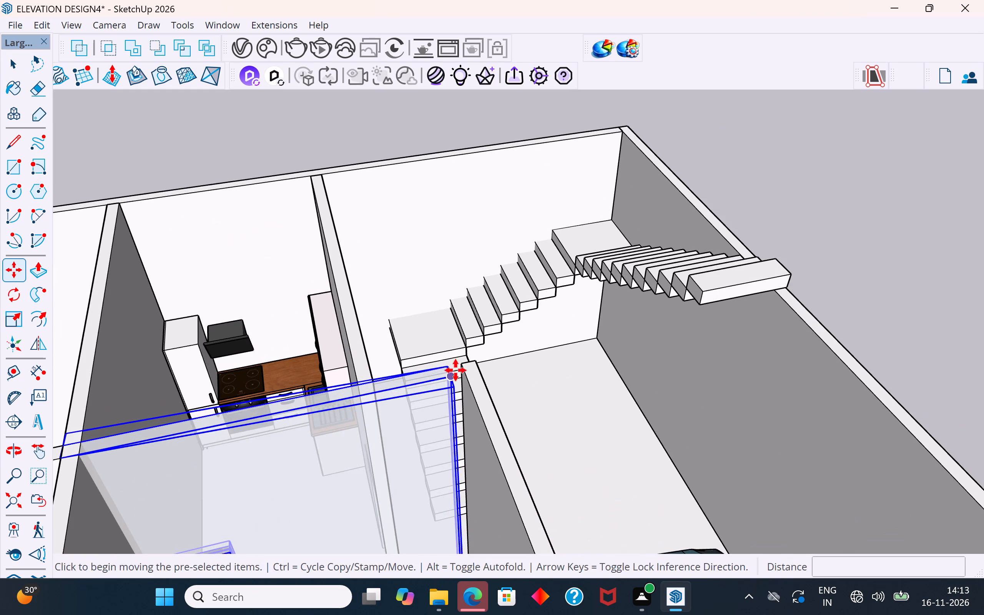
scroll(450, 369, "up", 3)
middle_click_drag(445, 358, 449, 412)
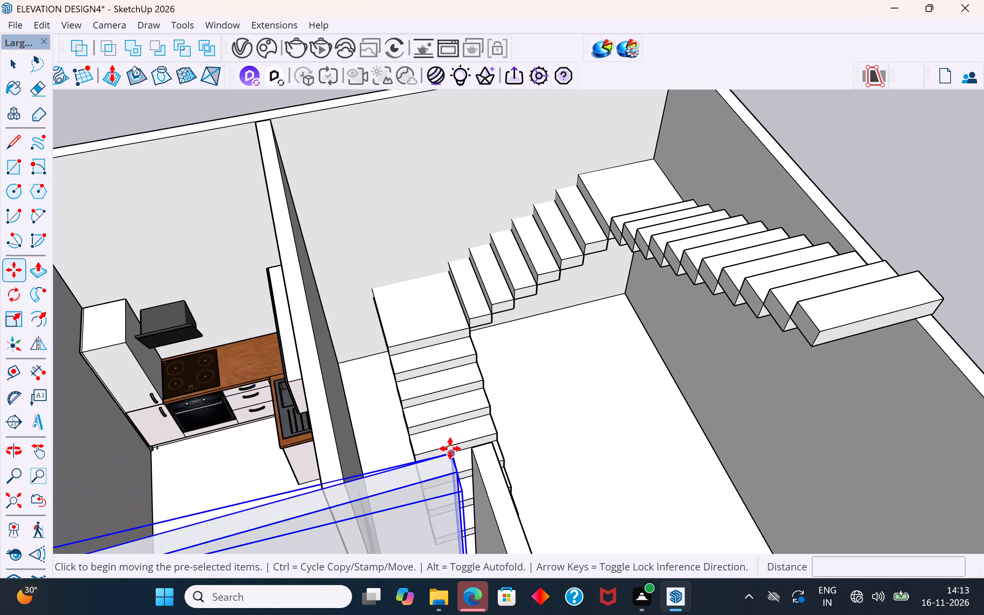
left_click(451, 451)
left_click(471, 452)
scroll(654, 368, "down", 3)
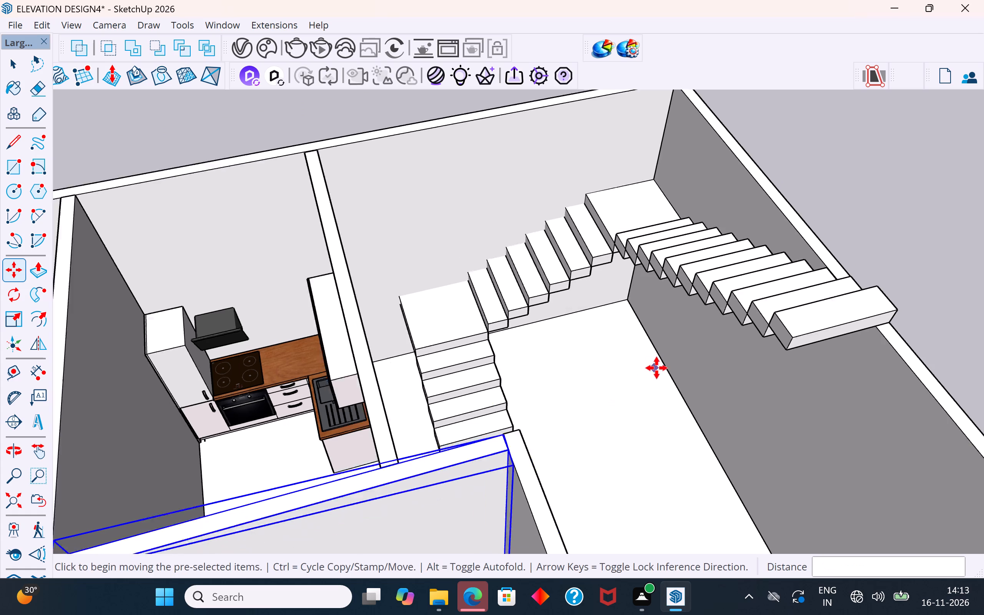
scroll(657, 368, "down", 8)
middle_click_drag(605, 447, 474, 412)
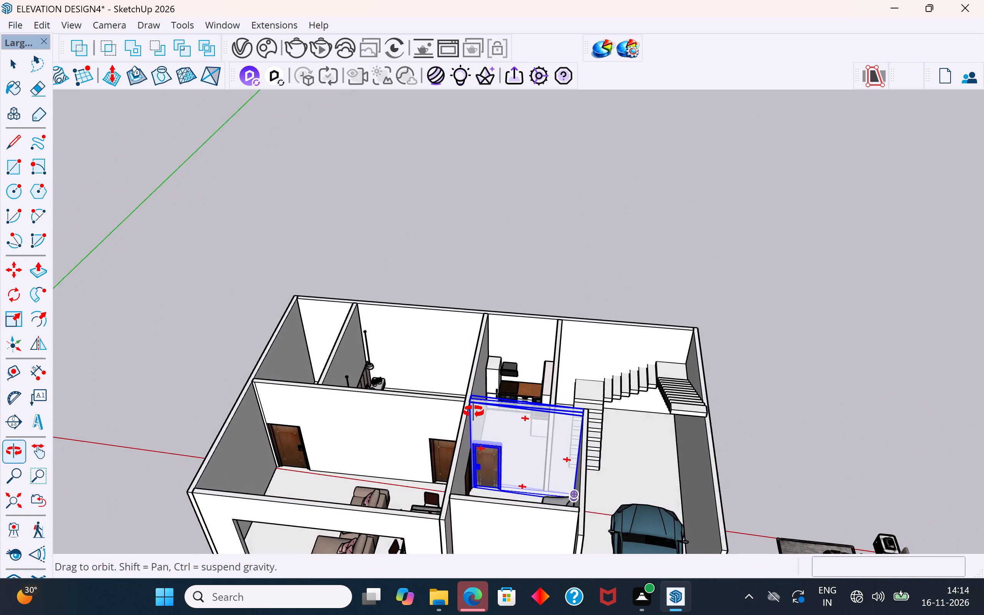
middle_click_drag(474, 412, 474, 418)
left_click(16, 63)
left_click(215, 238)
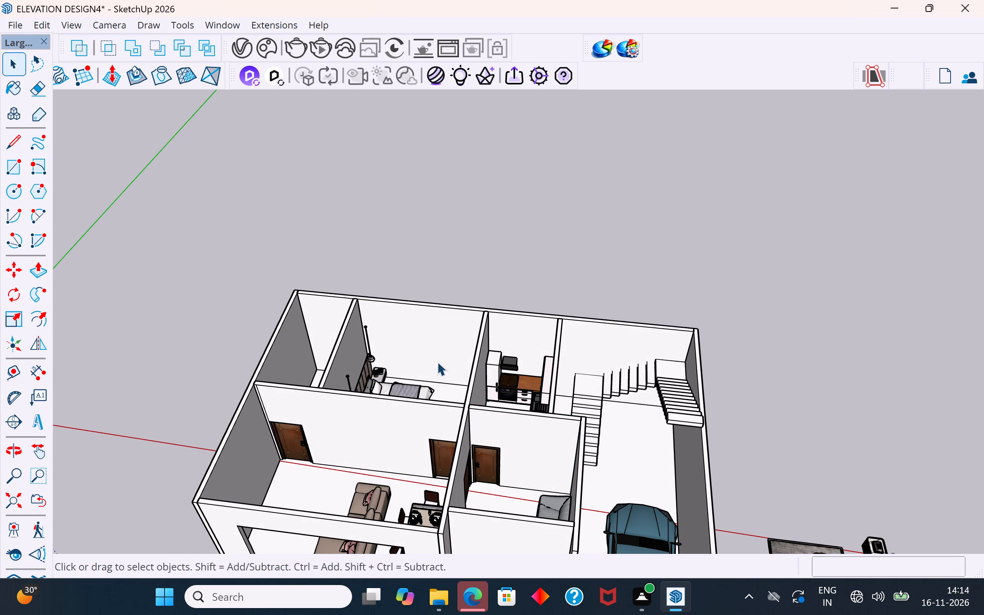
Examine the refitted door wall, the surrounding rooms and their doors, and the staircase area from several angles.
scroll(485, 419, "up", 8)
middle_click_drag(507, 427, 214, 360)
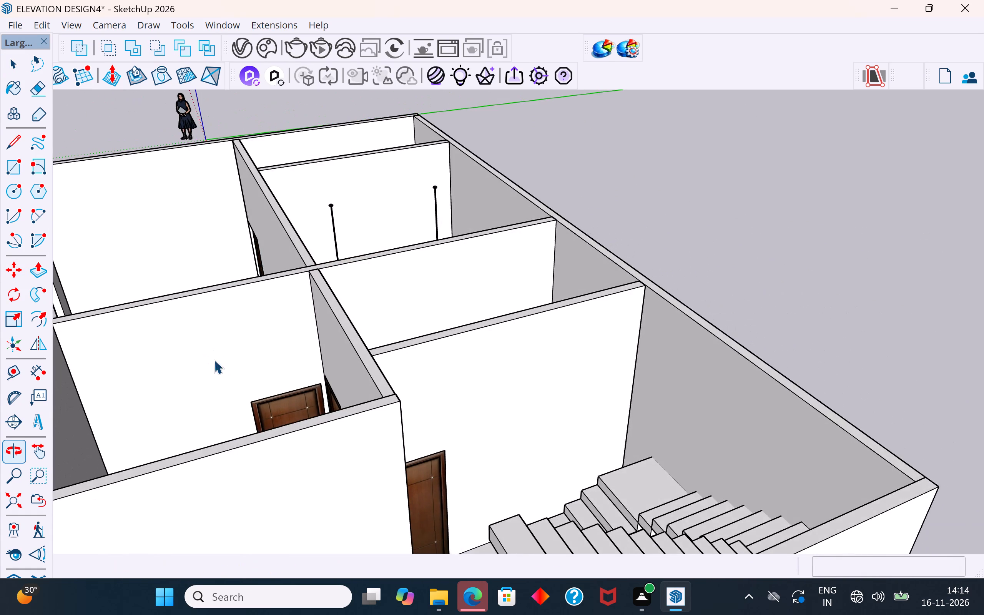
scroll(313, 307, "up", 4)
middle_click_drag(329, 290, 199, 379)
scroll(289, 301, "up", 1)
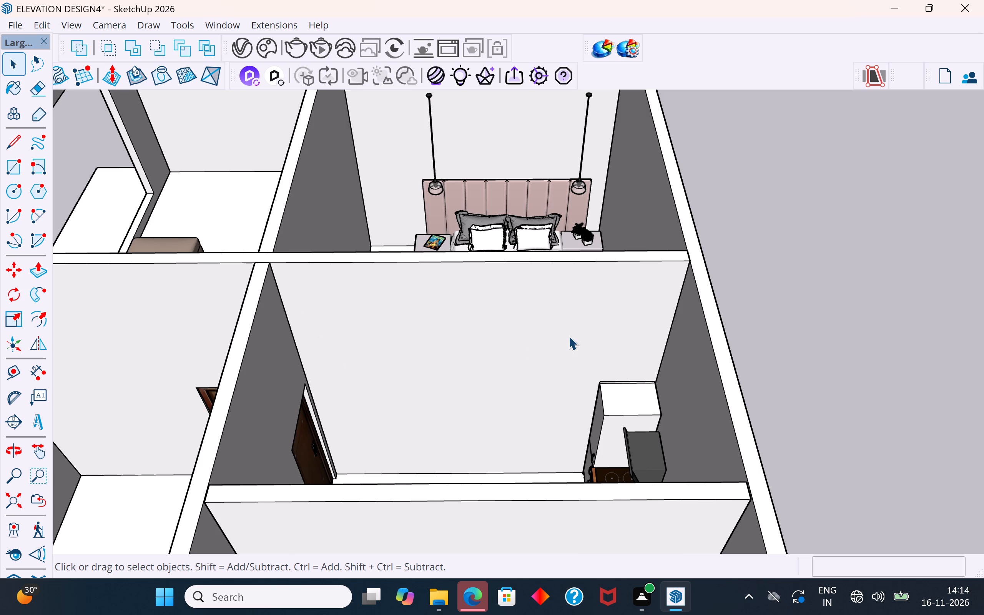
scroll(568, 336, "down", 8)
middle_click_drag(603, 381, 249, 393)
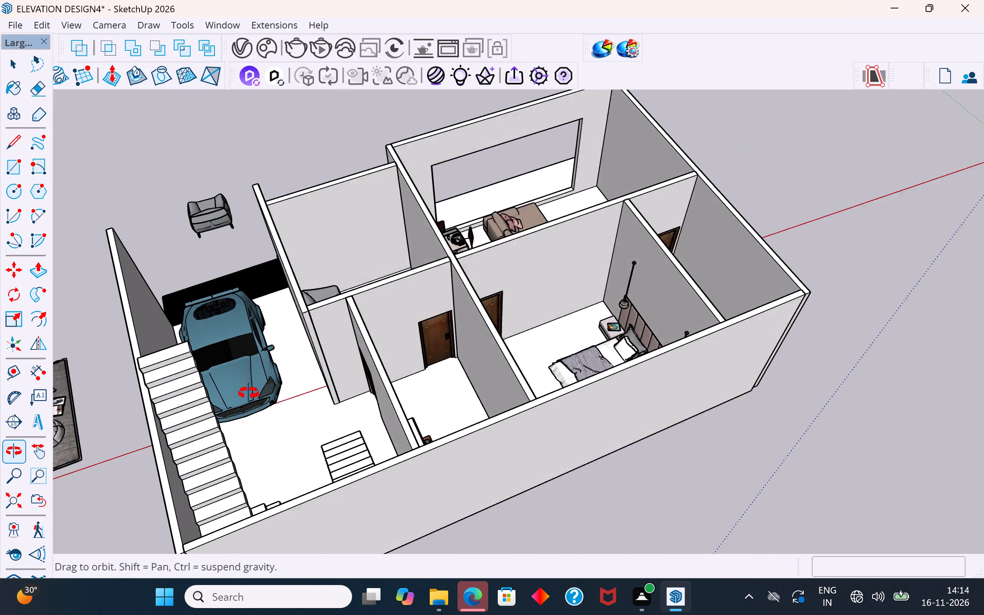
middle_click_drag(249, 393, 325, 391)
scroll(331, 370, "up", 4)
middle_click_drag(355, 357, 384, 365)
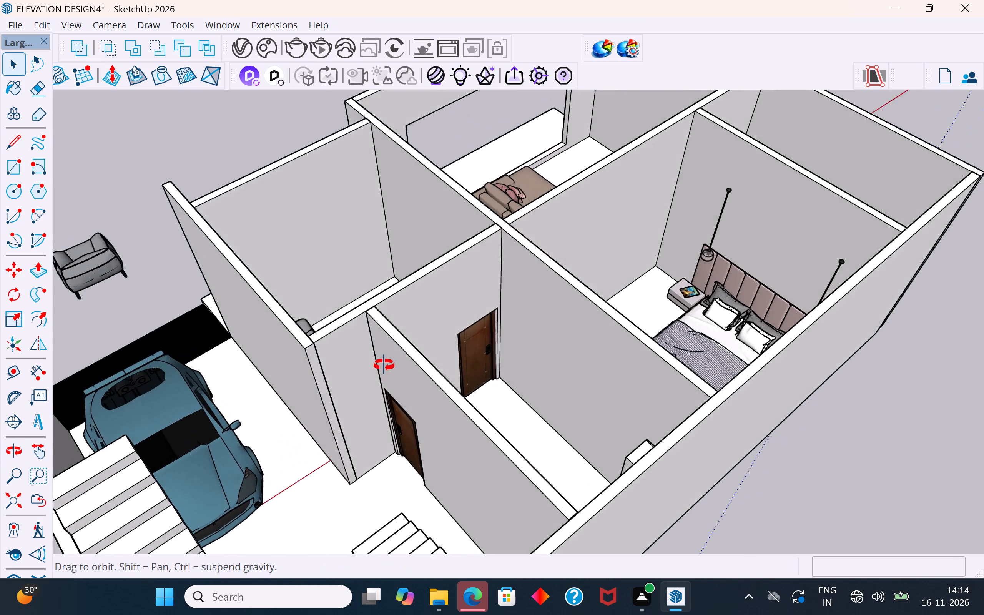
middle_click_drag(384, 365, 911, 488)
middle_click_drag(715, 435, 661, 379)
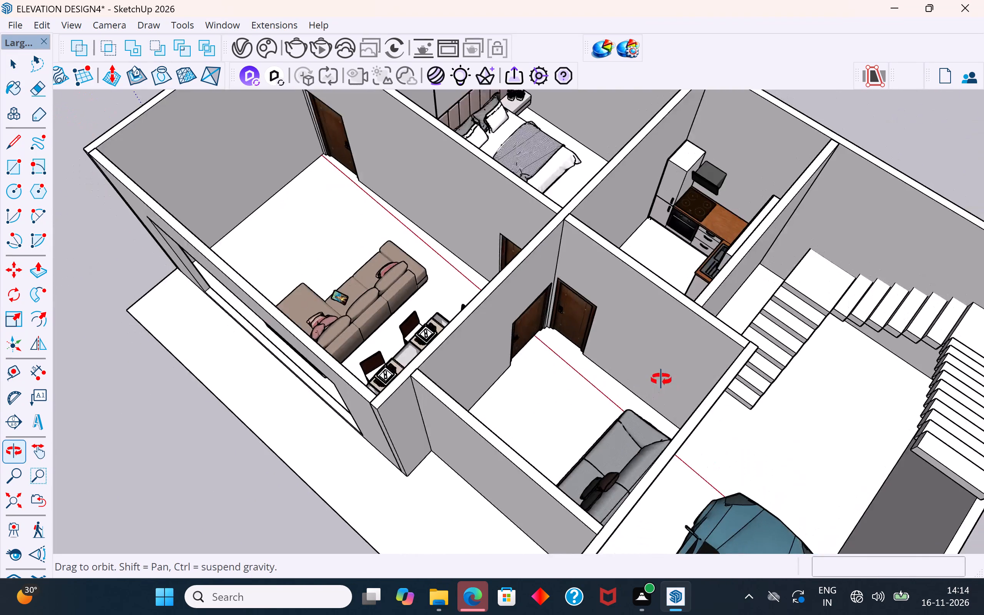
middle_click_drag(661, 379, 732, 413)
scroll(590, 342, "up", 3)
middle_click_drag(600, 298, 596, 249)
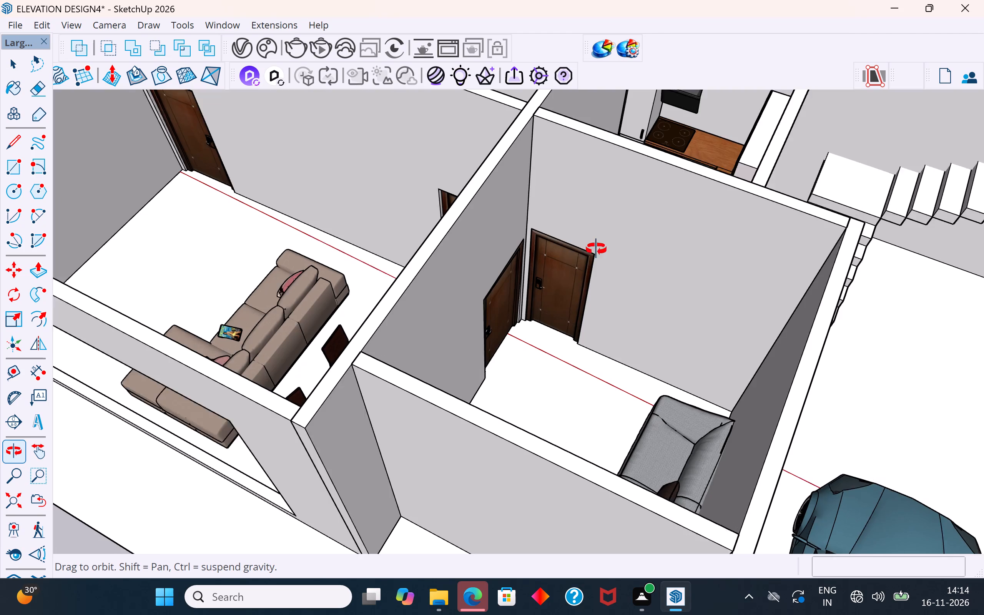
middle_click_drag(596, 249, 593, 261)
scroll(593, 262, "down", 1)
scroll(593, 261, "up", 1)
middle_click_drag(623, 305, 651, 254)
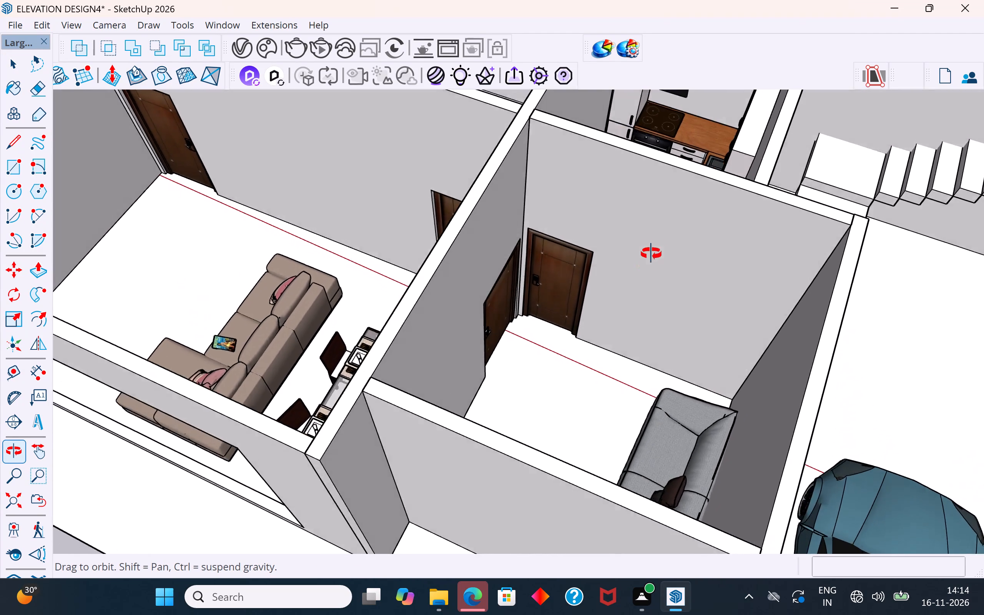
middle_click_drag(651, 254, 378, 269)
scroll(378, 269, "down", 8)
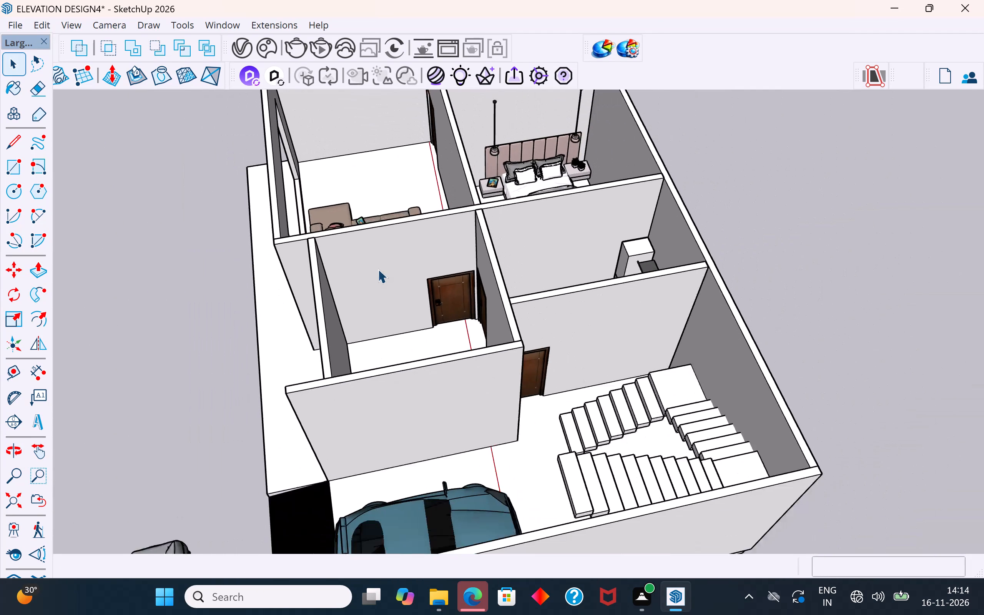
scroll(378, 269, "down", 1)
middle_click_drag(492, 413, 628, 479)
scroll(600, 340, "up", 3)
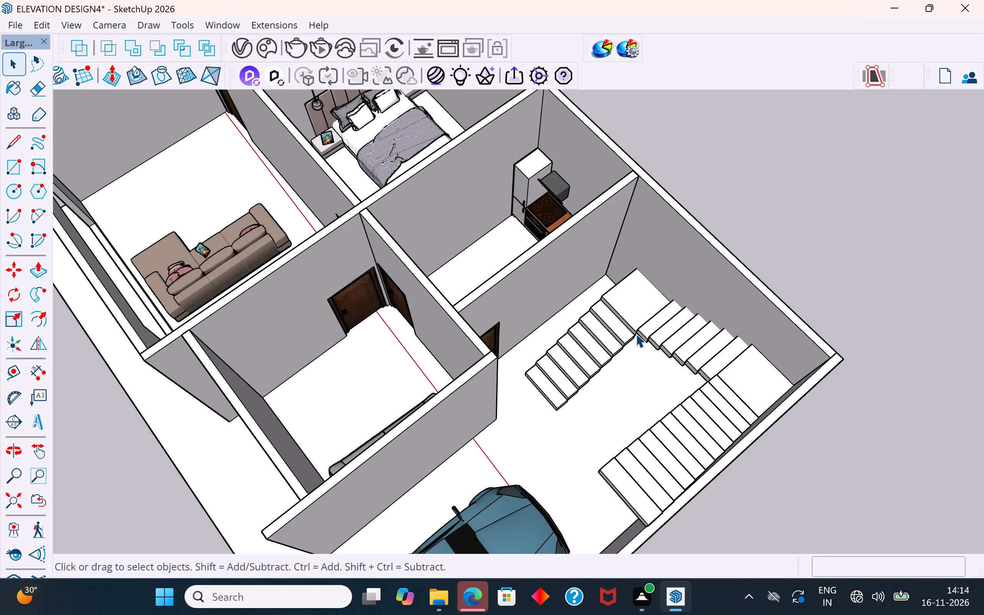
Explode the staircase group into its separate steps and landings.
middle_click_drag(636, 334, 694, 256)
scroll(520, 390, "up", 3)
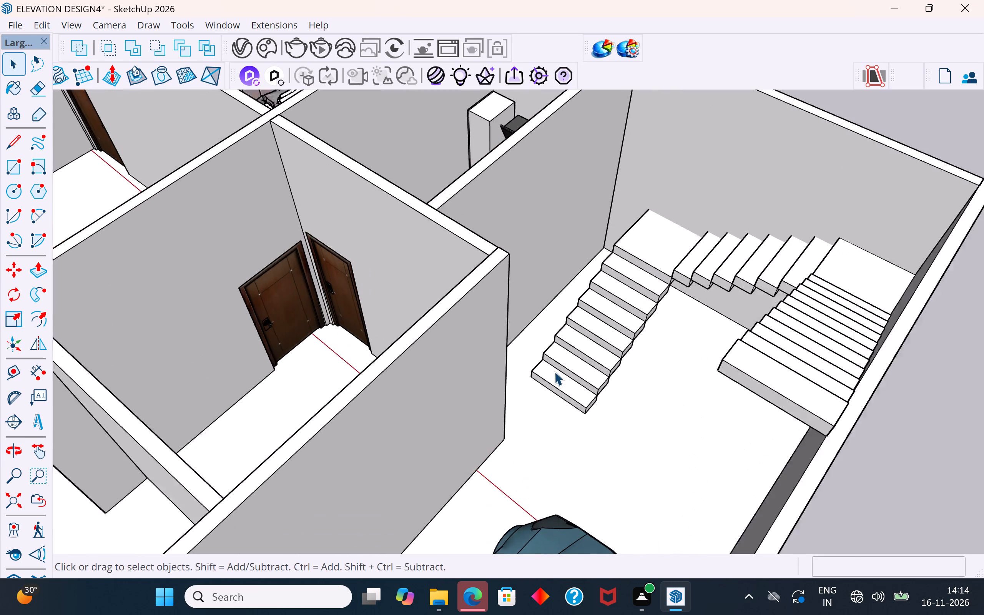
scroll(554, 371, "up", 1)
middle_click_drag(608, 335, 640, 244)
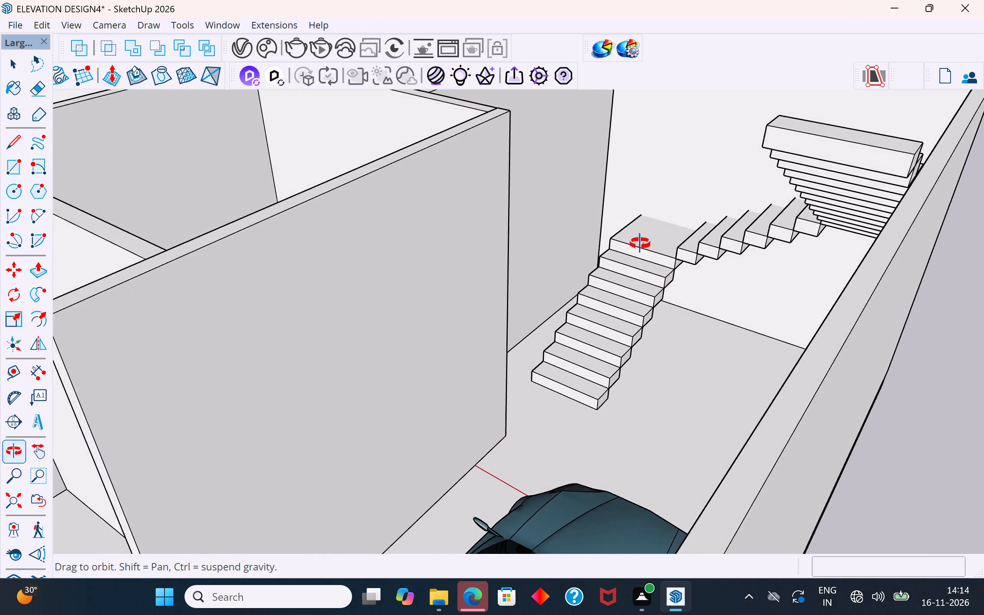
middle_click_drag(640, 244, 645, 259)
scroll(626, 286, "up", 4)
middle_click_drag(622, 273, 600, 249)
left_click(613, 247)
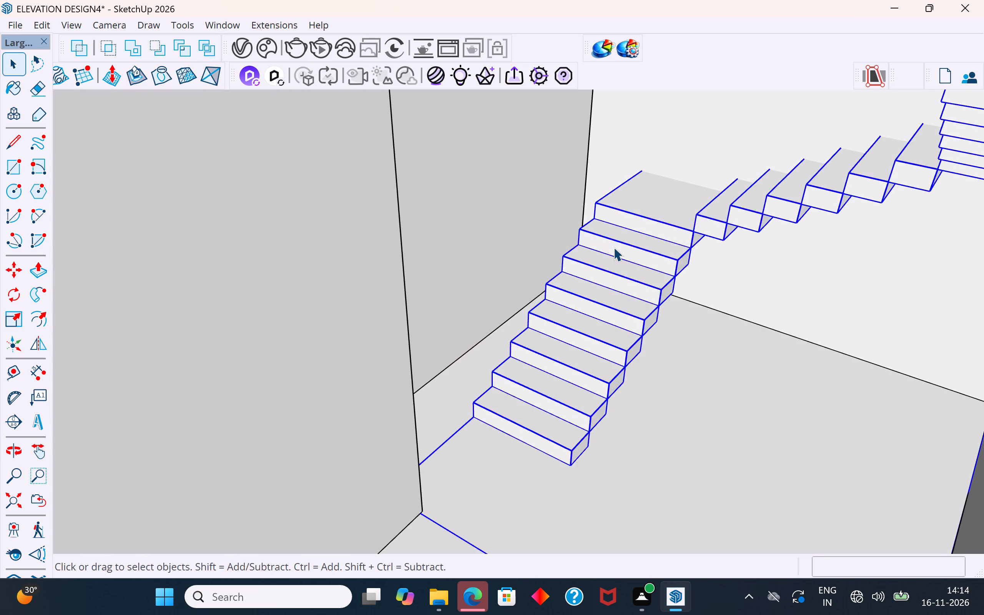
right_click(613, 247)
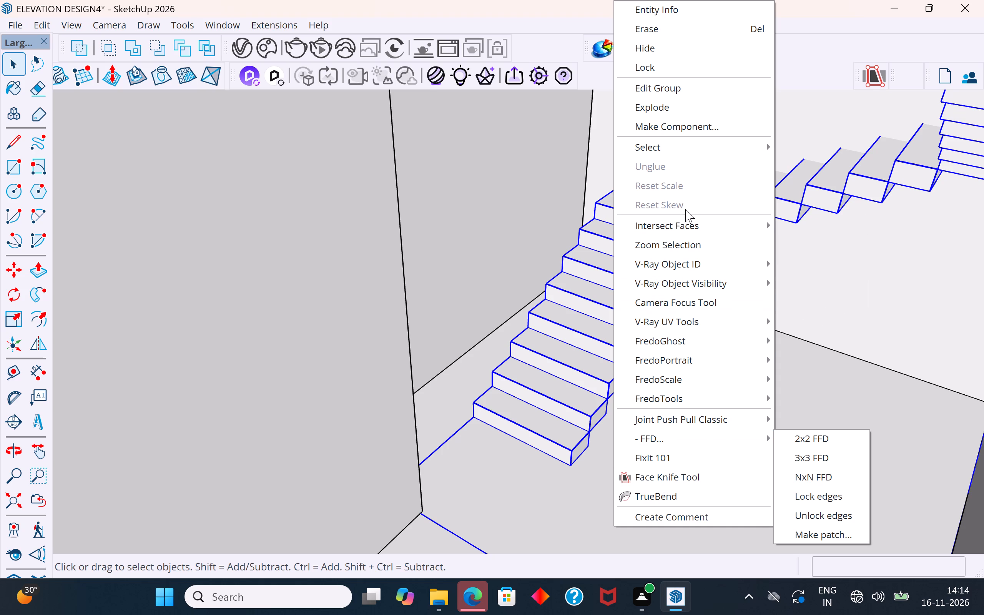
left_click(673, 108)
scroll(611, 318, "down", 6)
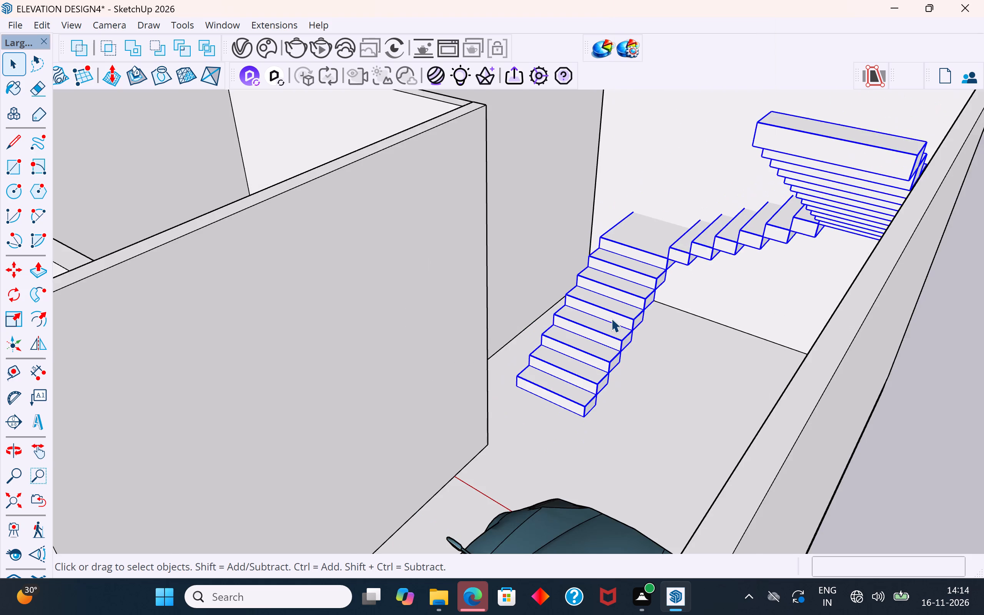
scroll(611, 318, "down", 2)
left_click(879, 427)
Move the seven lower steps and their landing together about 1' 7" sideways, placing the bottom step against the wall with the door.
scroll(590, 342, "up", 4)
left_click(573, 393)
scroll(574, 374, "up", 4)
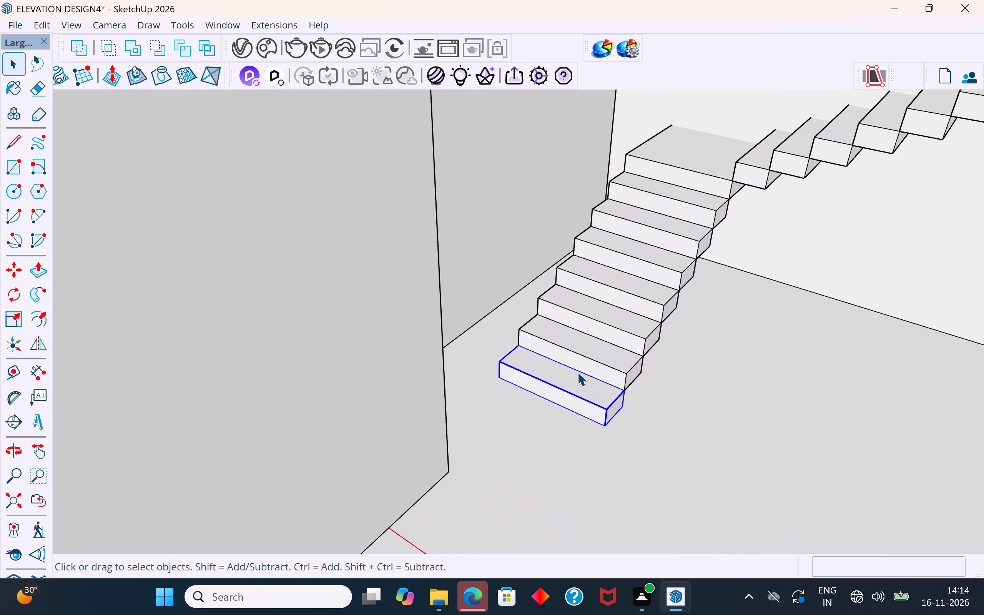
left_click(597, 361)
left_click(589, 401, "ctrl")
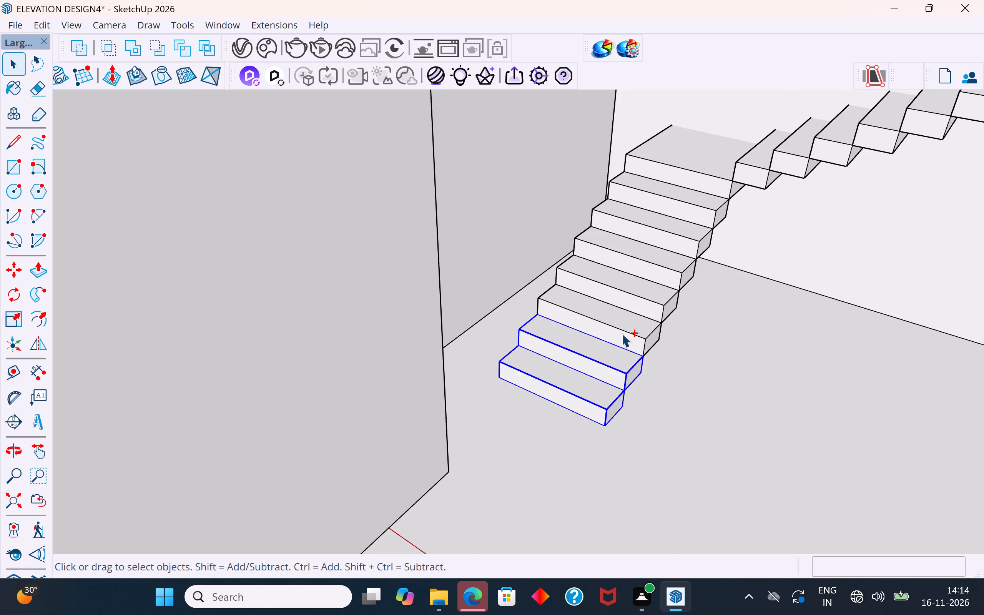
left_click(622, 333, "ctrl")
left_click(644, 294, "ctrl")
left_click(661, 265, "ctrl")
left_click(675, 231, "ctrl")
left_click(678, 203, "ctrl")
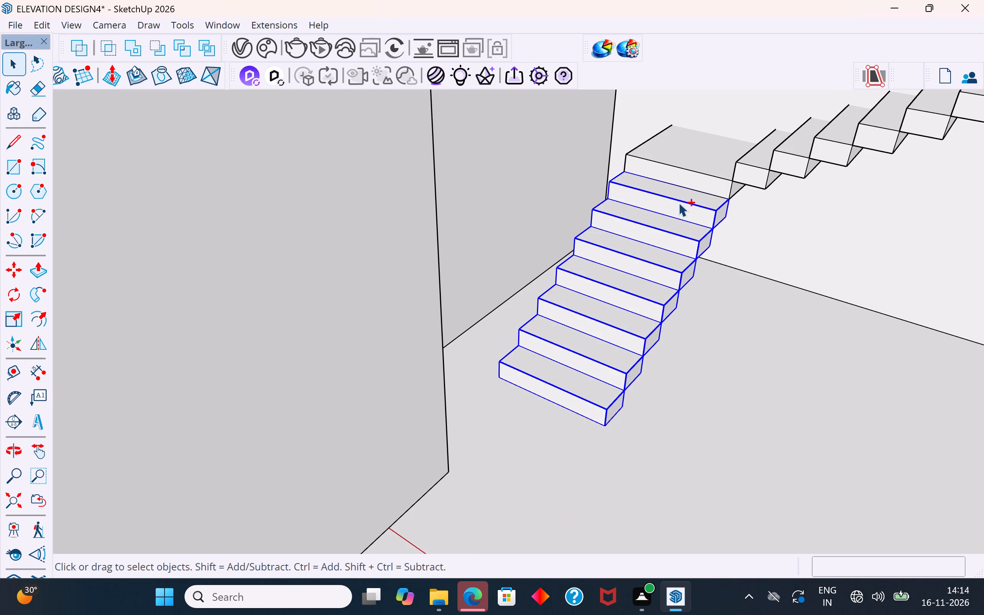
left_click(695, 178, "ctrl")
key("m")
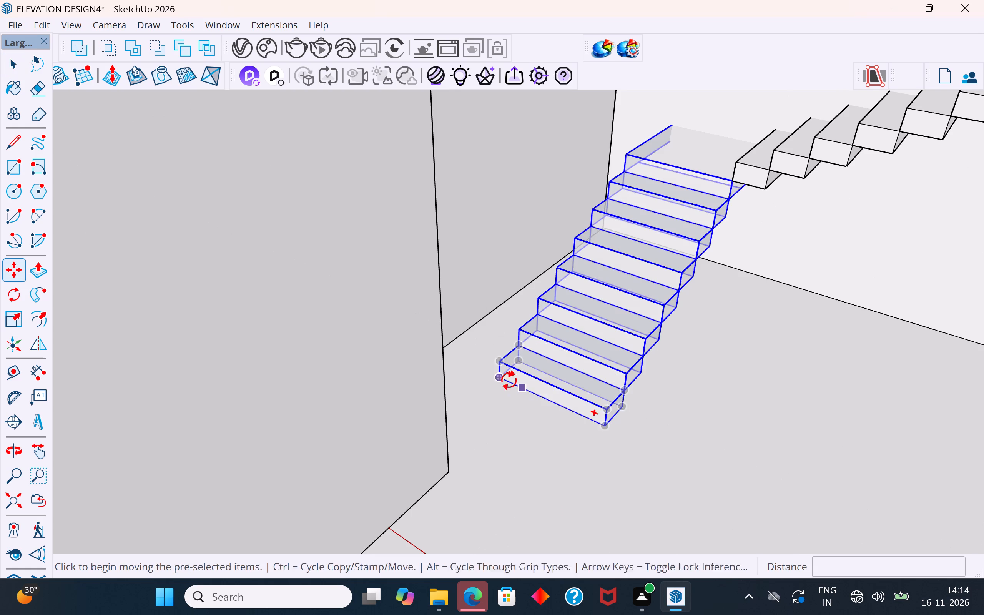
left_click(502, 380)
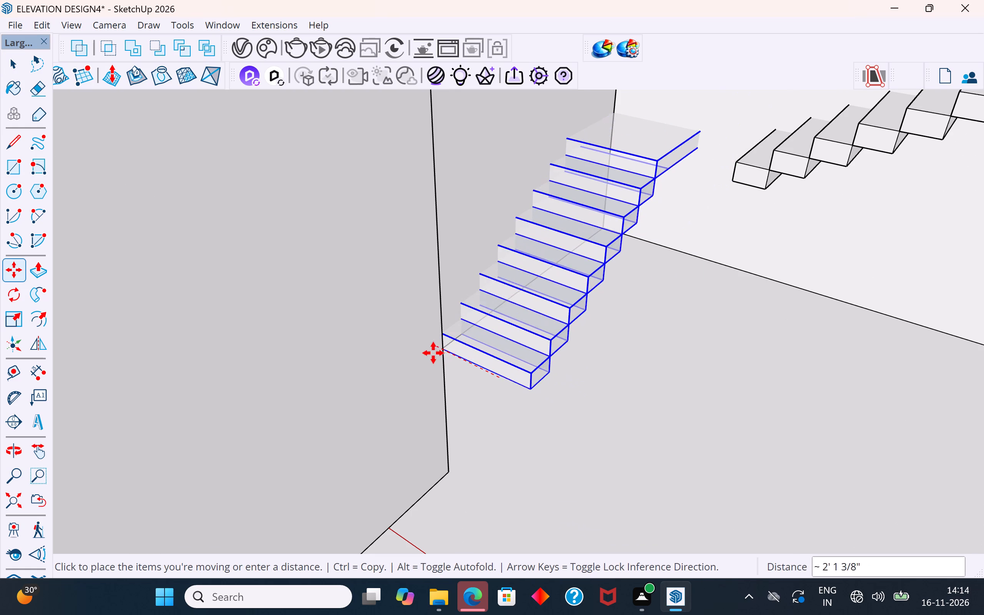
middle_click_drag(484, 373, 435, 382)
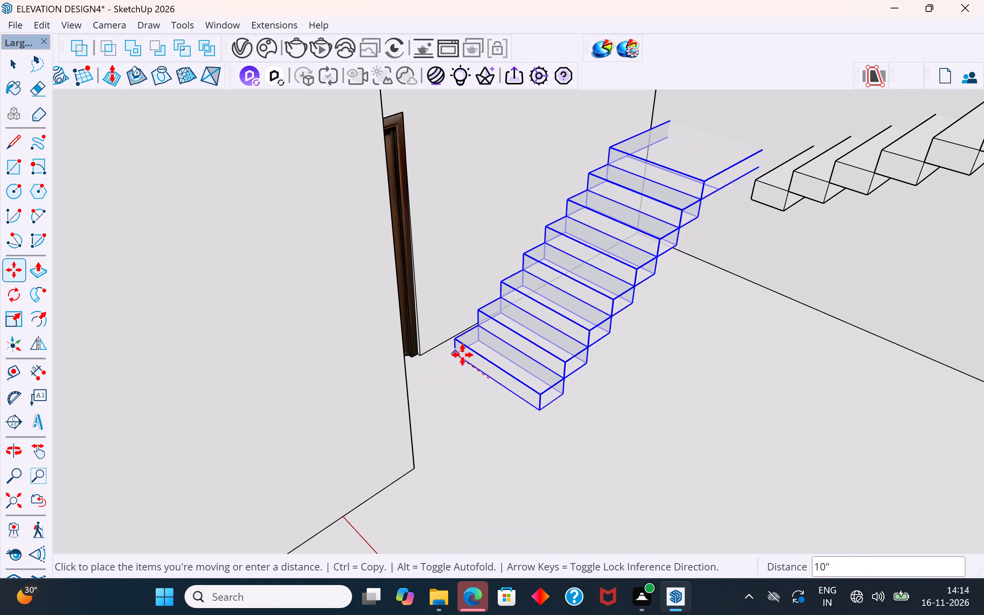
scroll(453, 349, "up", 5)
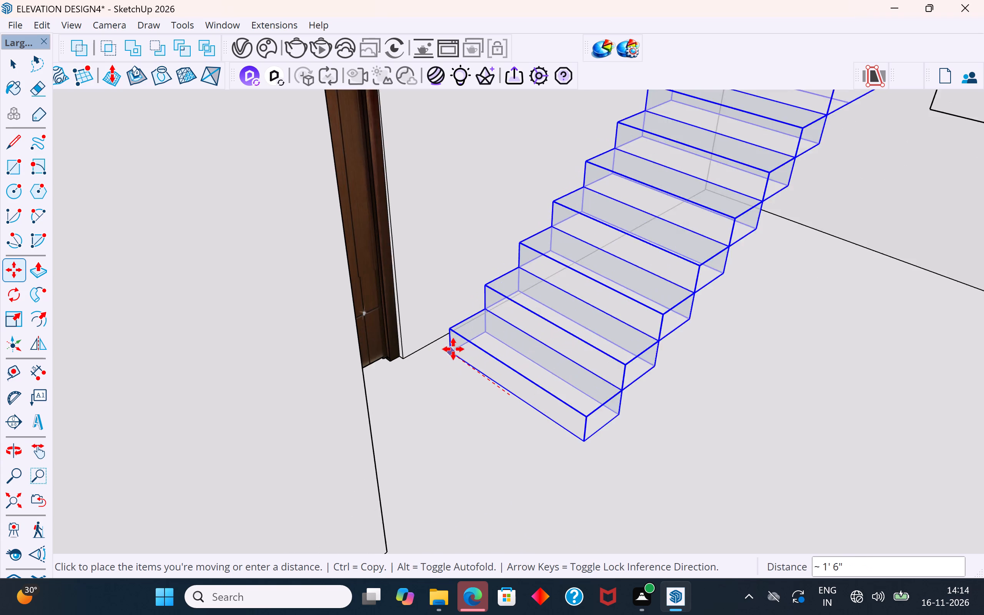
scroll(453, 349, "up", 3)
middle_click_drag(453, 349, 421, 279)
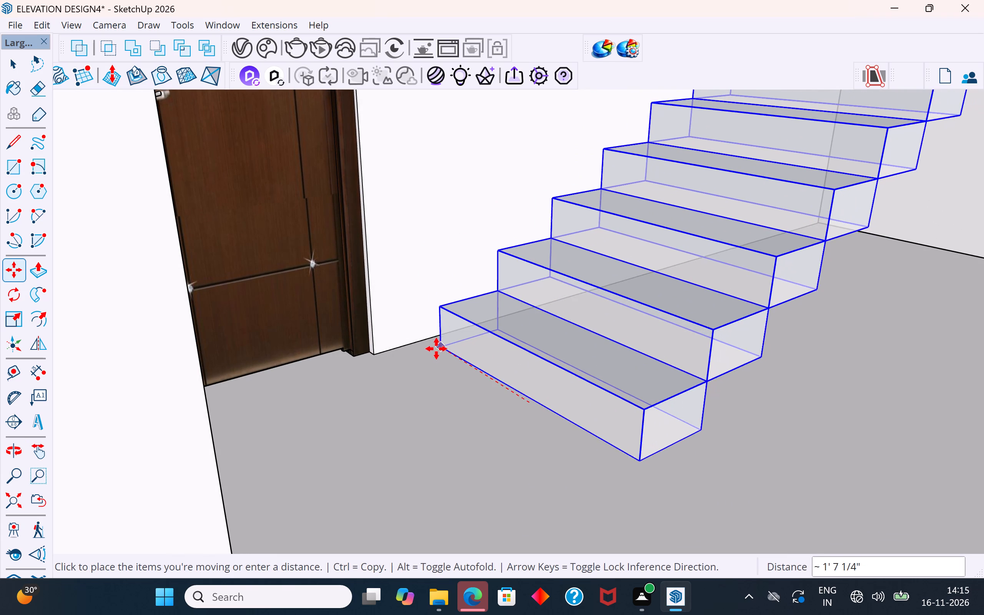
left_click(427, 337)
scroll(534, 429, "down", 11)
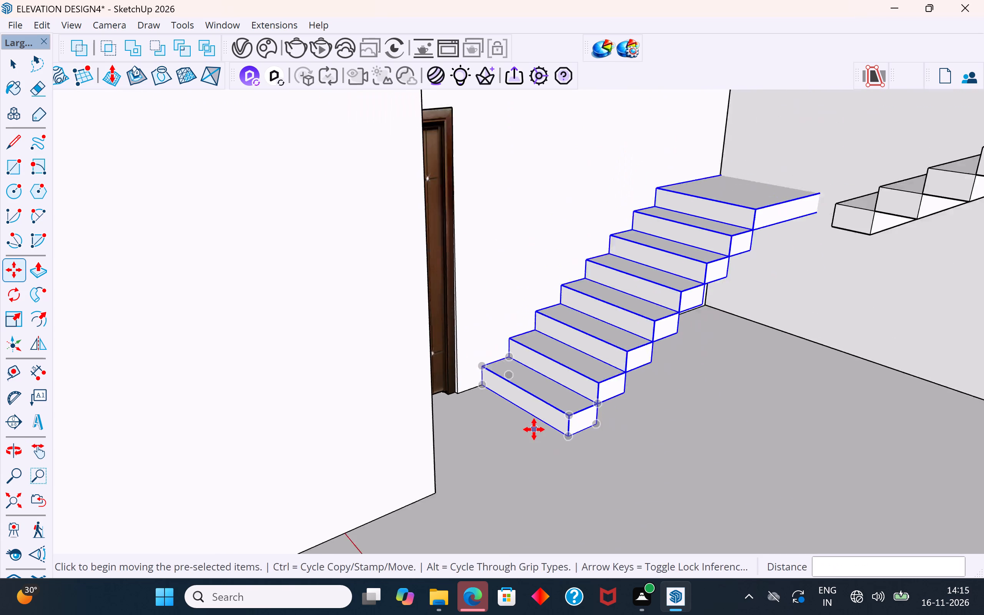
left_click(5, 71)
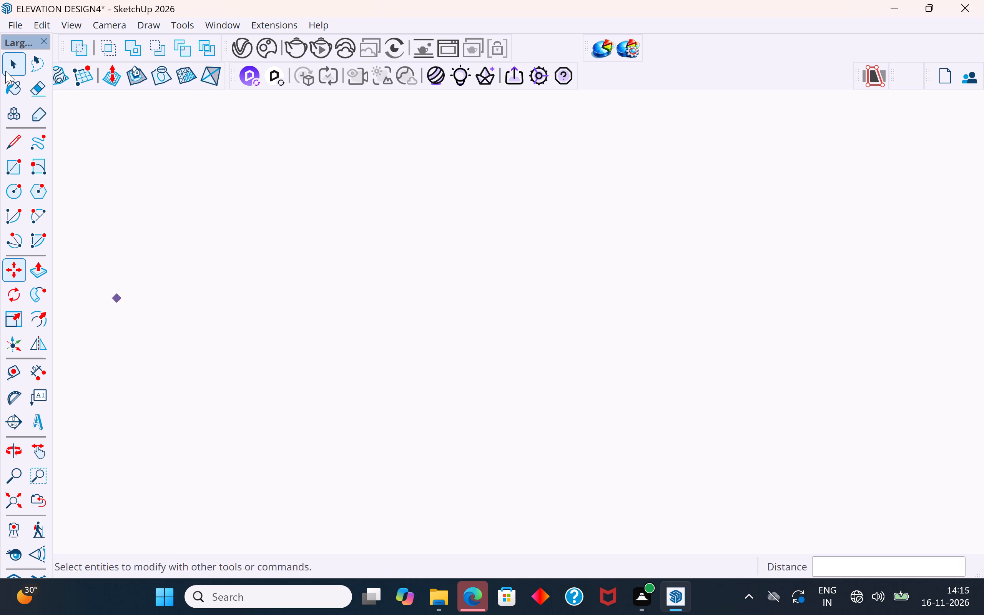
Examine how the shifted lower flight and its landing line up with the middle flight and the surrounding walls.
scroll(450, 361, "down", 20)
scroll(450, 361, "down", 2)
middle_click_drag(618, 379, 608, 439)
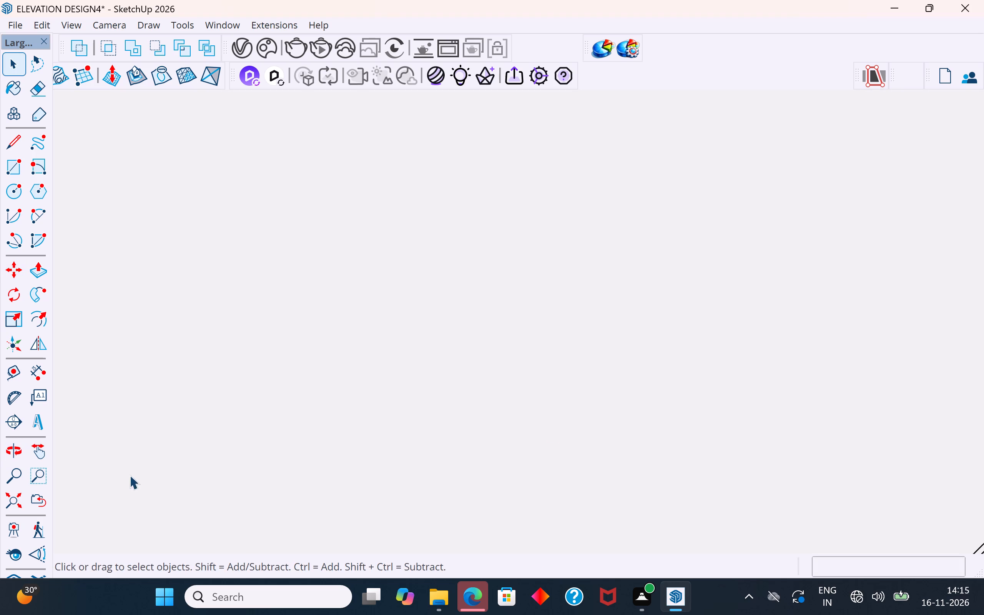
left_click(24, 492)
left_click(713, 374)
middle_click_drag(603, 327, 736, 375)
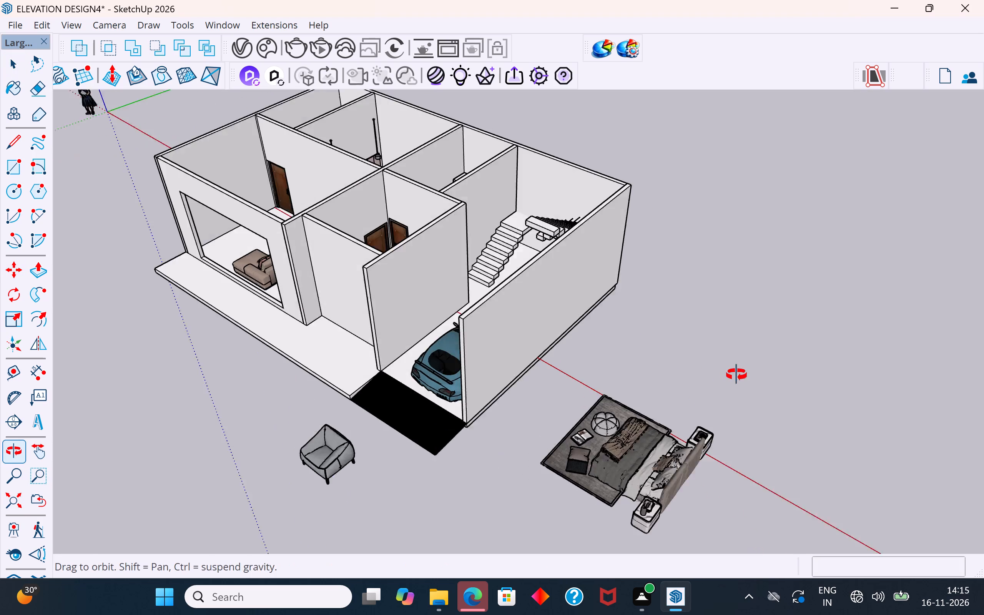
middle_click_drag(736, 375, 749, 375)
scroll(481, 188, "up", 4)
middle_click_drag(540, 255, 682, 266)
scroll(520, 243, "up", 5)
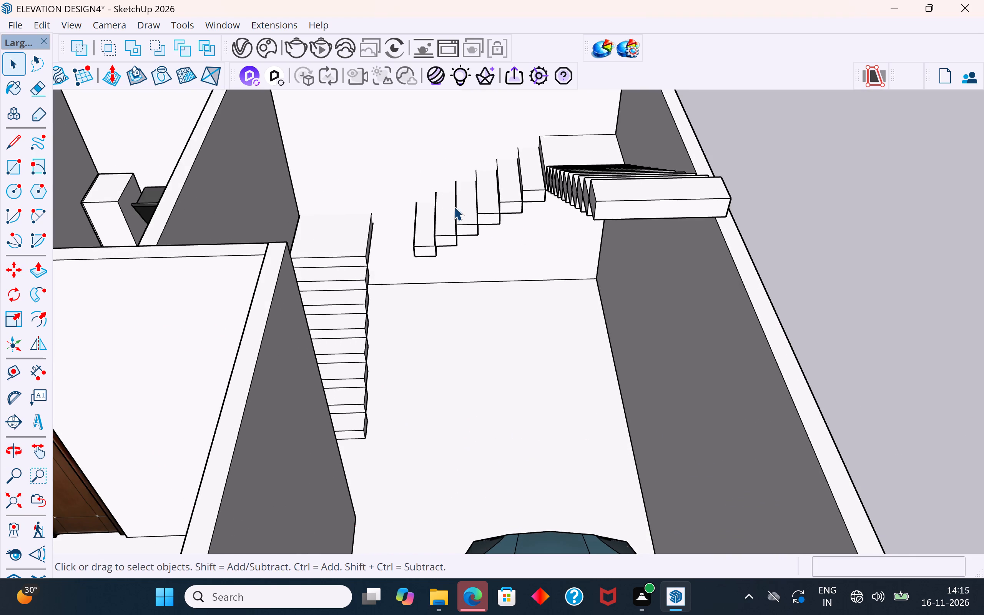
middle_click_drag(454, 206, 442, 73)
middle_click_drag(415, 267, 399, 172)
middle_click_drag(411, 296, 417, 319)
scroll(428, 321, "up", 1)
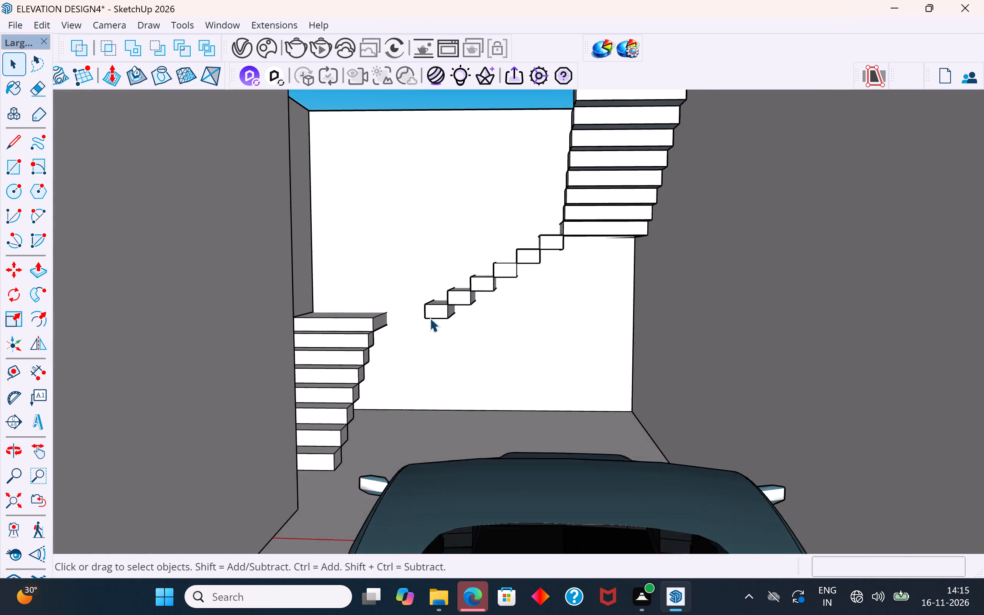
scroll(430, 318, "up", 2)
middle_click_drag(442, 315, 414, 307)
middle_click_drag(340, 377, 268, 392)
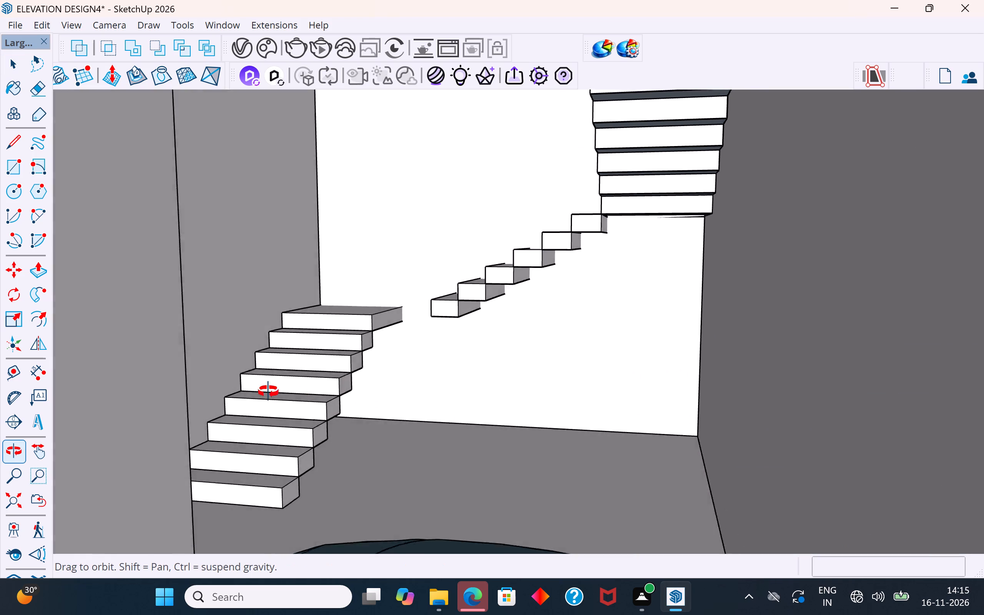
Move the middle flight's six steps and upper landing together about 2', bringing the flight's bottom step against the lower landing's edge.
middle_click_drag(268, 392, 401, 403)
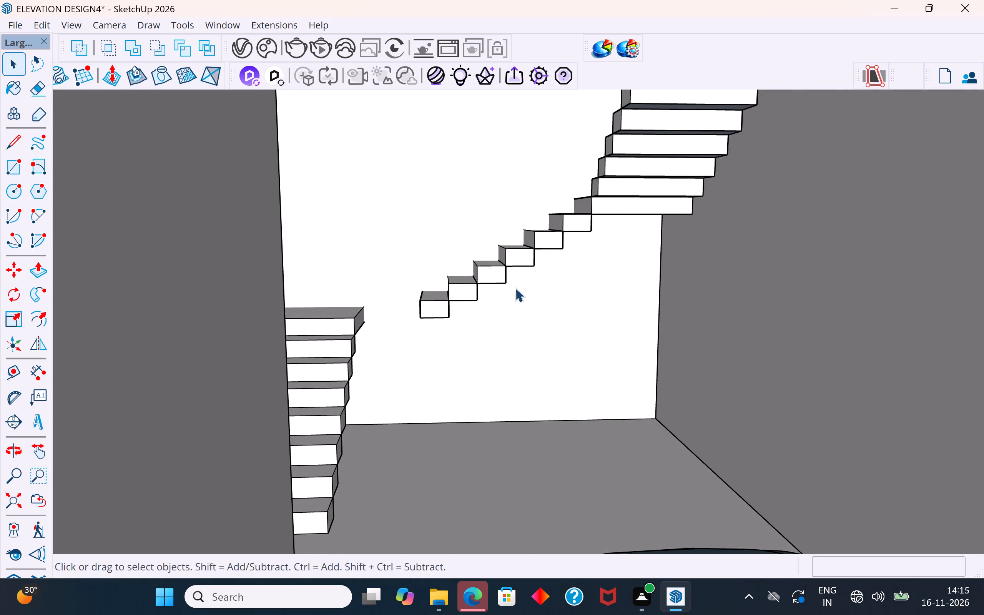
scroll(522, 276, "up", 2)
scroll(461, 296, "up", 3)
left_click(391, 306)
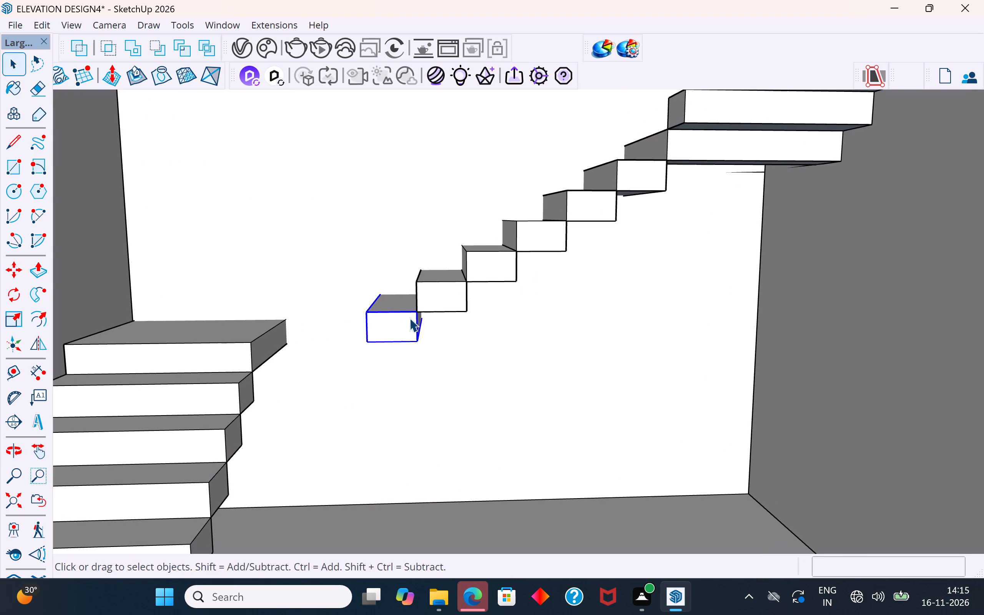
left_click(437, 300, "ctrl")
left_click(489, 271, "ctrl")
left_click(542, 243, "ctrl")
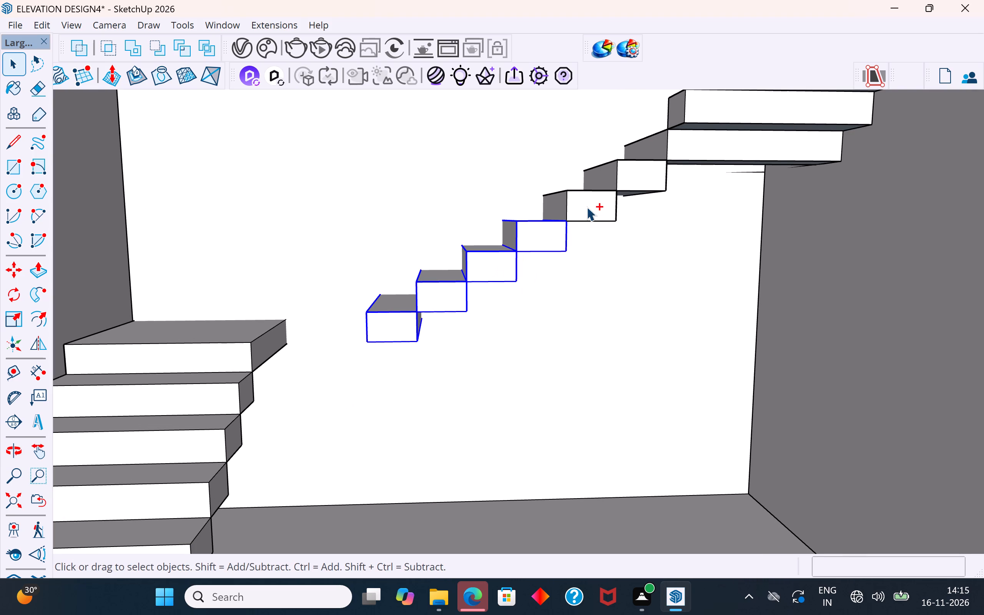
left_click(587, 207, "ctrl")
left_click(643, 170, "ctrl")
left_click(672, 146, "ctrl")
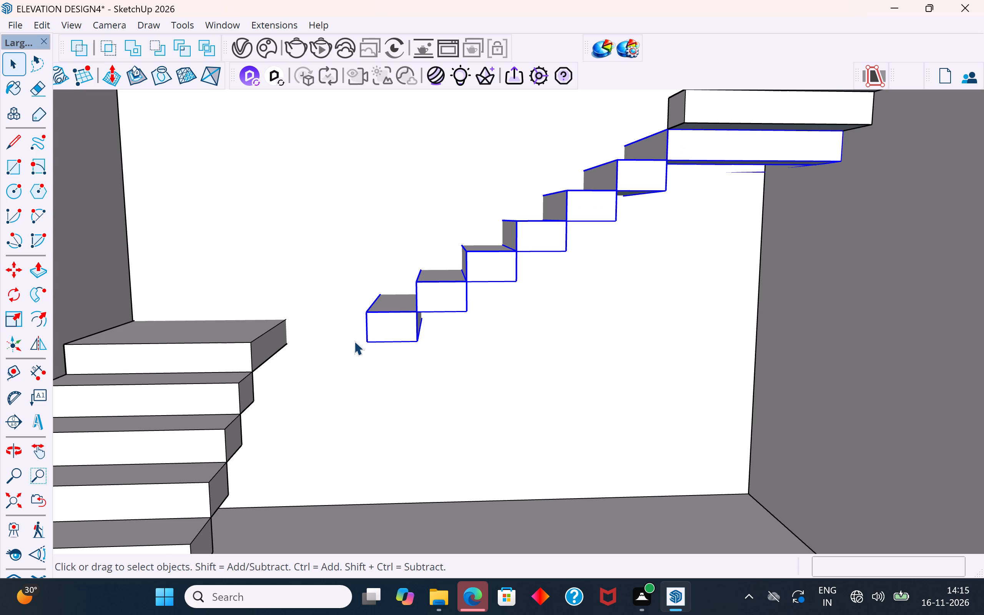
key("m")
left_click(368, 342)
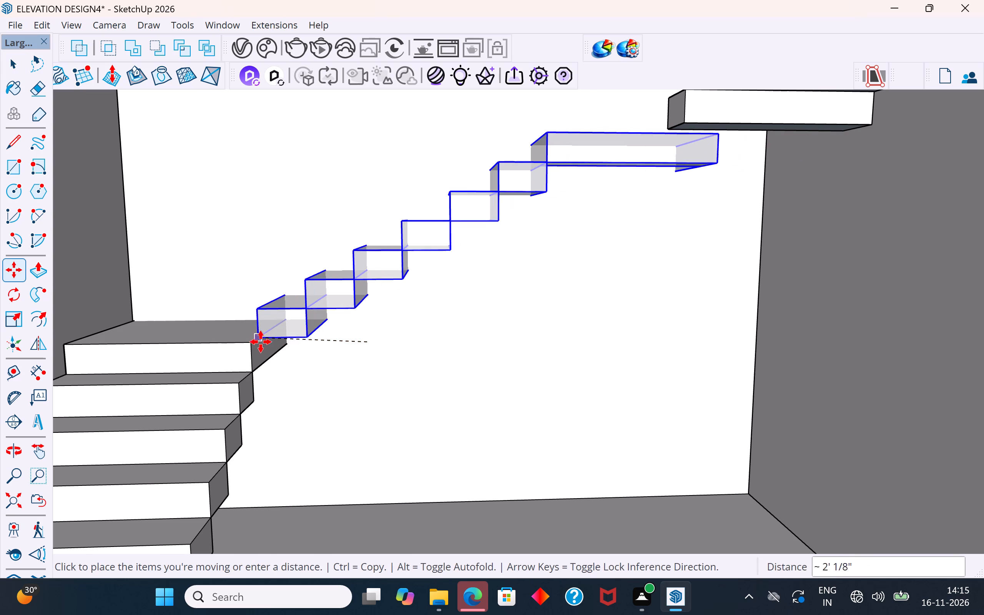
left_click(256, 344)
Open the middle flight's upper landing for editing and push/pull its end face outward about 2' 1 1/2" to the side wall.
scroll(350, 414, "down", 3)
middle_click_drag(495, 292, 492, 406)
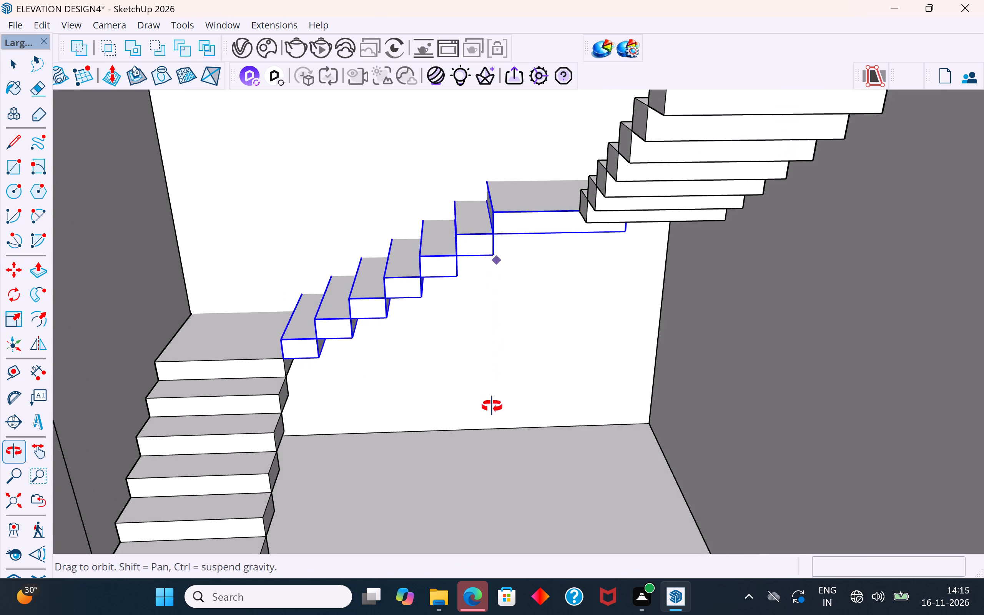
middle_click_drag(492, 406, 500, 435)
middle_click_drag(555, 266, 700, 428)
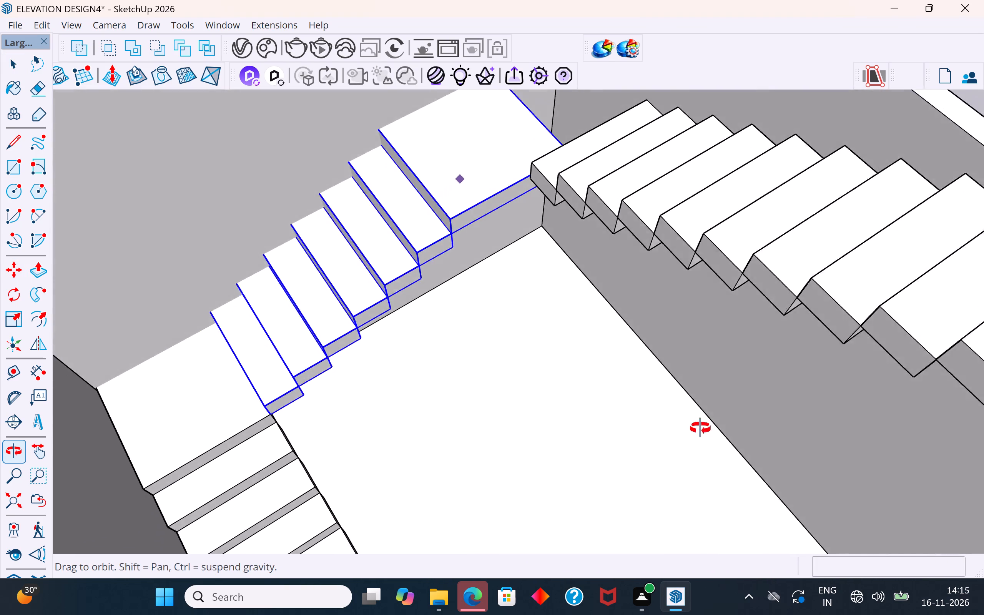
middle_click_drag(700, 428, 303, 450)
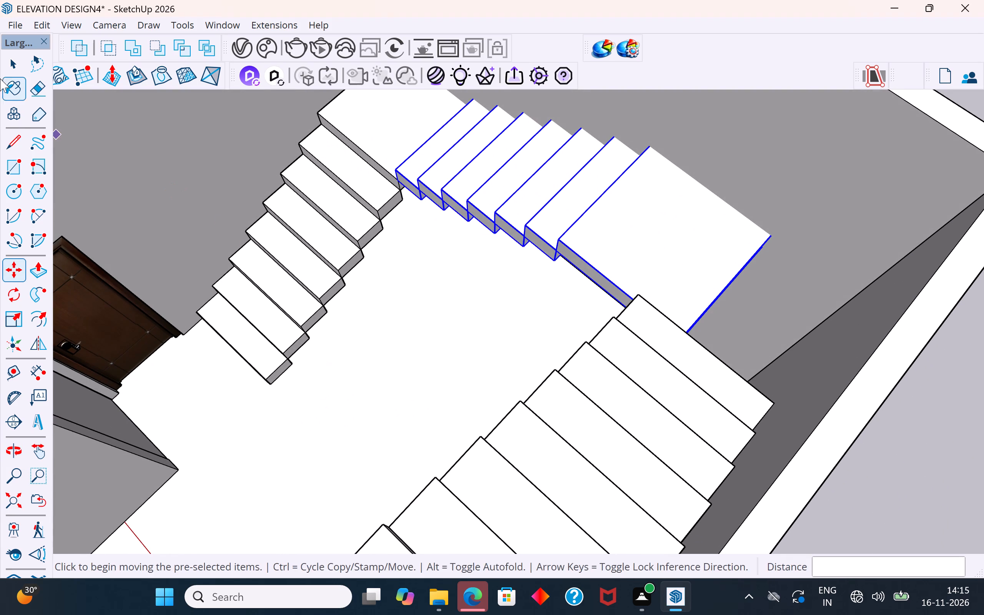
left_click(6, 67)
scroll(426, 246, "down", 7)
left_click(768, 365)
scroll(511, 283, "up", 8)
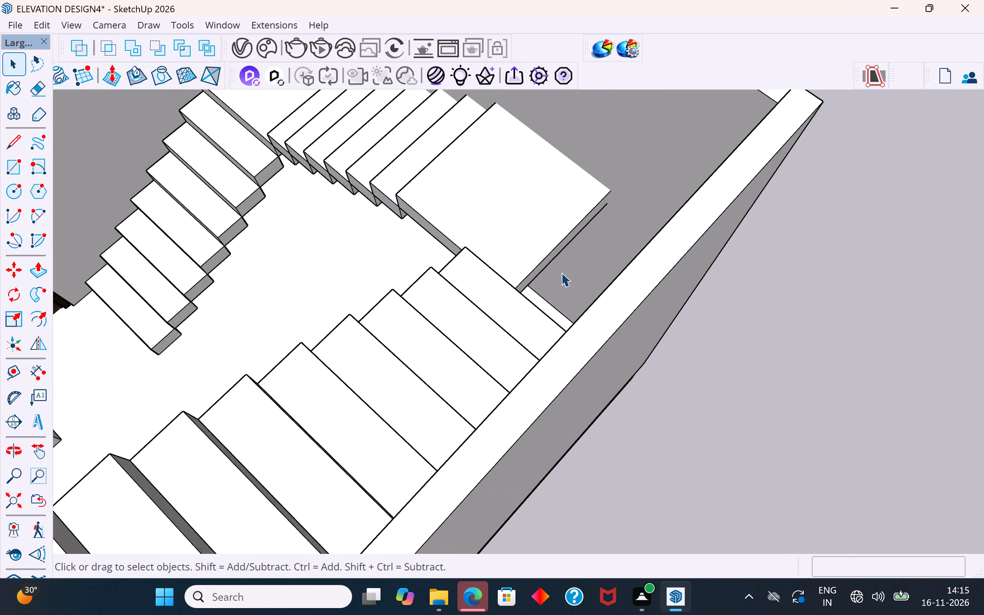
scroll(561, 273, "up", 4)
middle_click_drag(564, 258, 620, 233)
scroll(592, 182, "up", 7)
triple_click(568, 152)
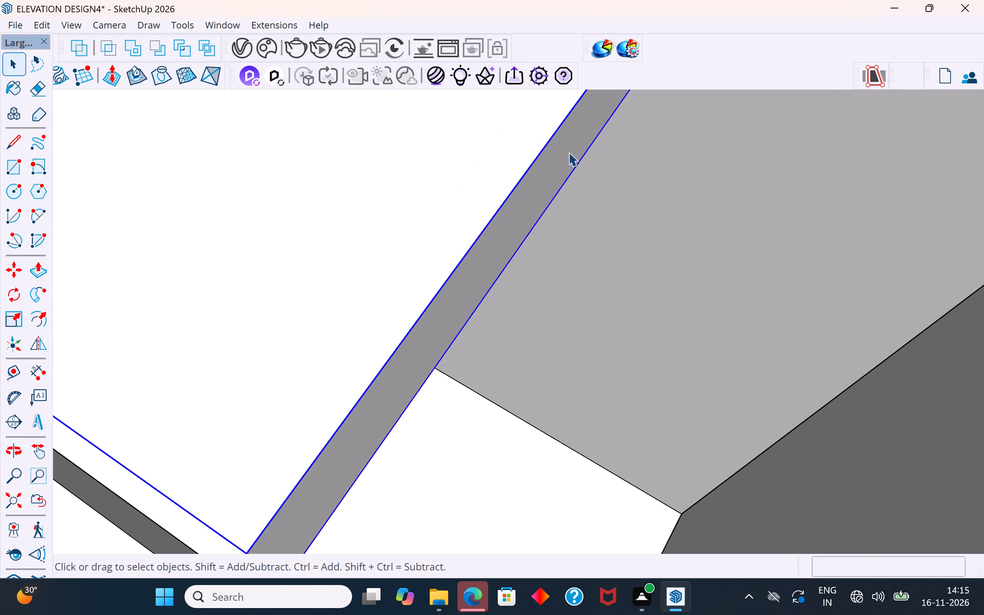
left_click(565, 150)
double_click(566, 140)
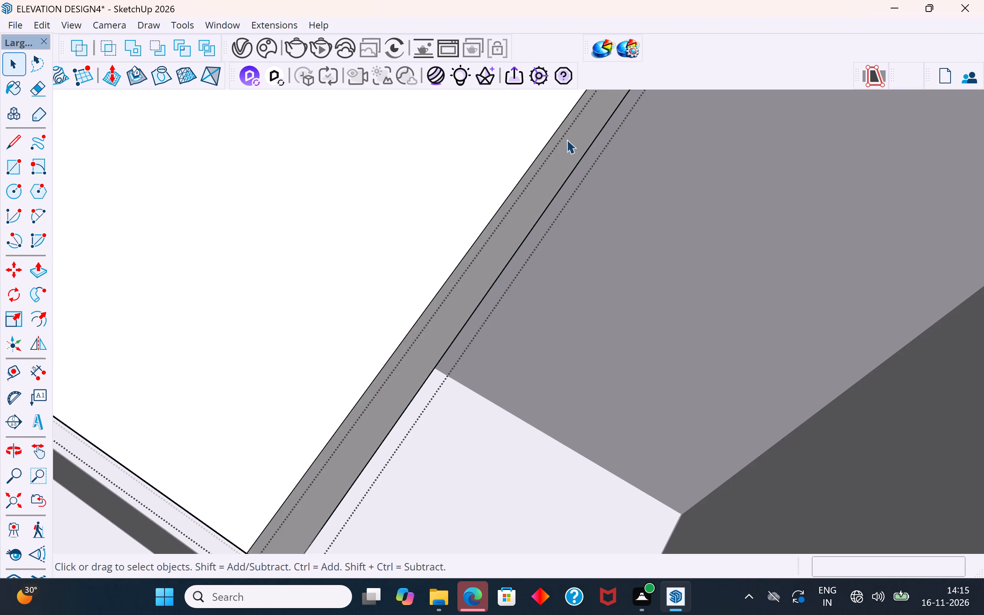
left_click(567, 140)
triple_click(562, 153)
left_click(573, 147)
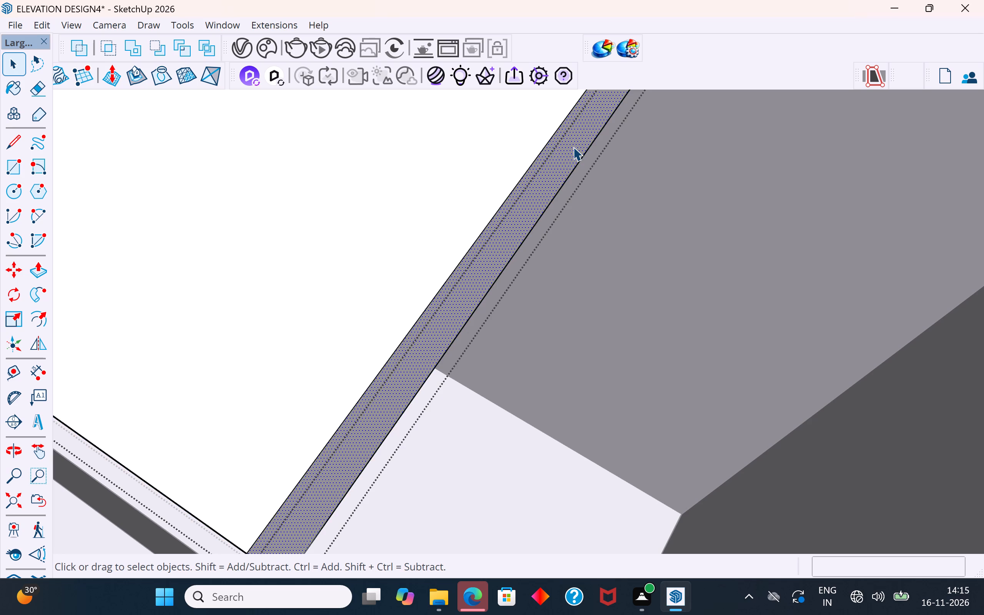
scroll(463, 210, "down", 10)
middle_click_drag(465, 239, 233, 341)
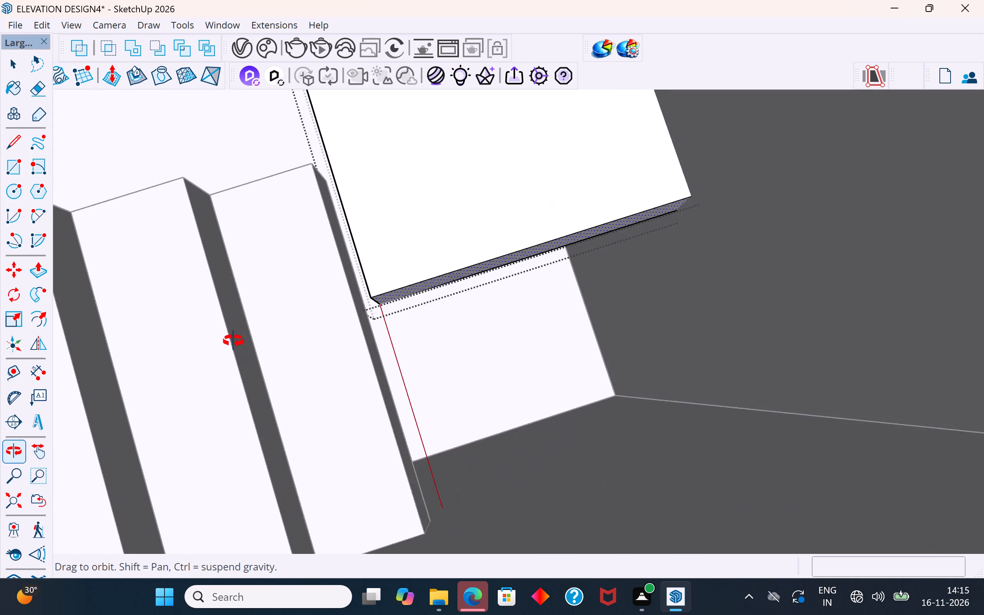
middle_click_drag(233, 341, 223, 344)
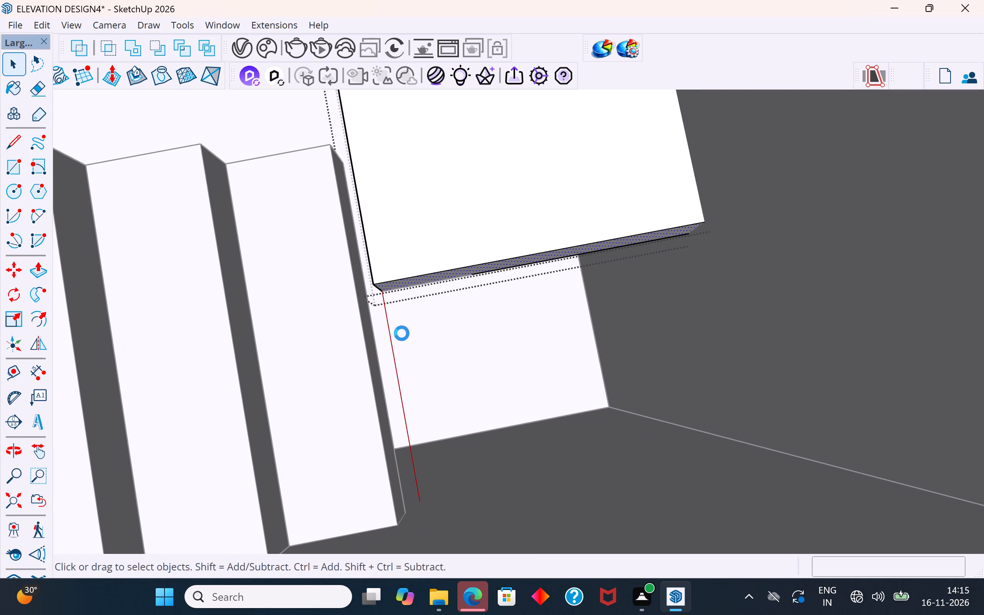
middle_click_drag(415, 311, 489, 274)
scroll(425, 344, "down", 3)
middle_click_drag(434, 344, 625, 313)
scroll(521, 273, "up", 2)
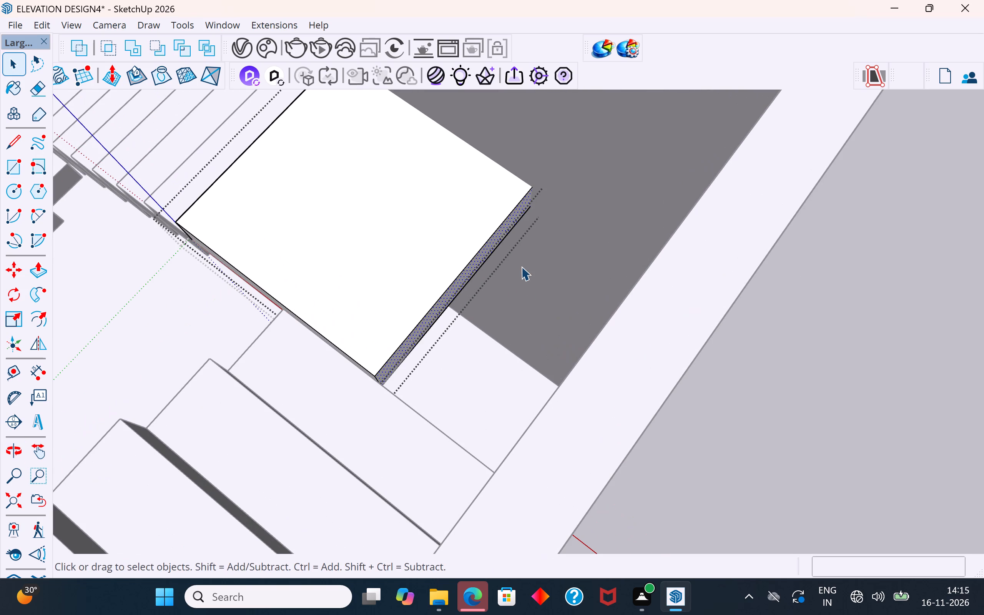
left_click(36, 280)
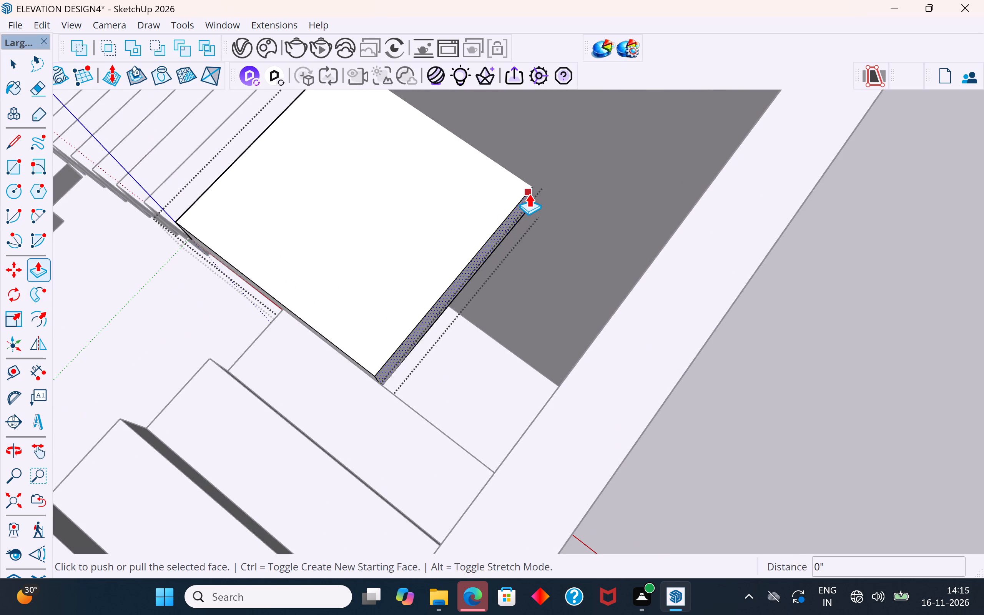
left_click(529, 193)
middle_click_drag(574, 218, 790, 264)
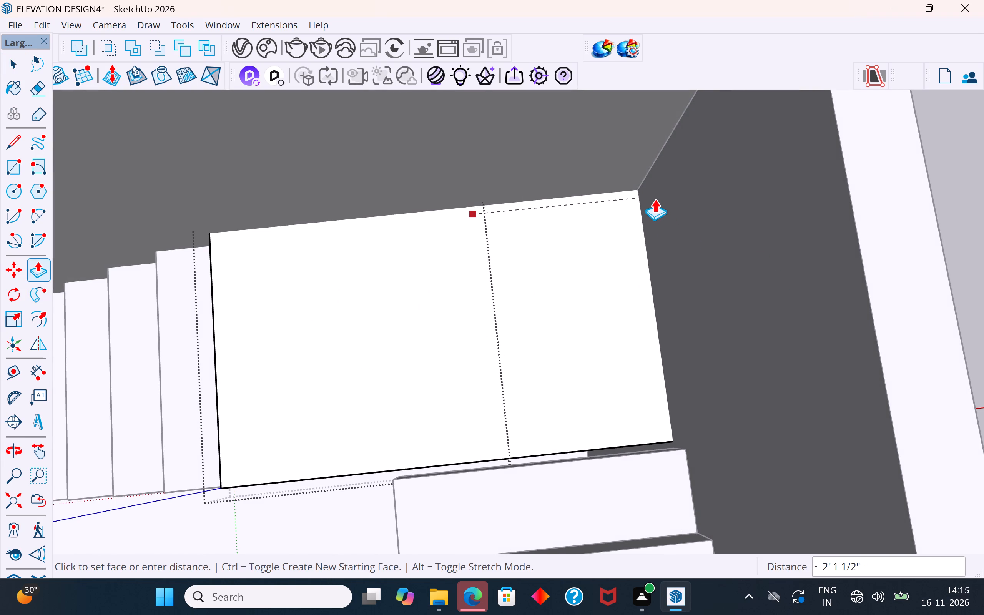
left_click(653, 197)
left_click(13, 61)
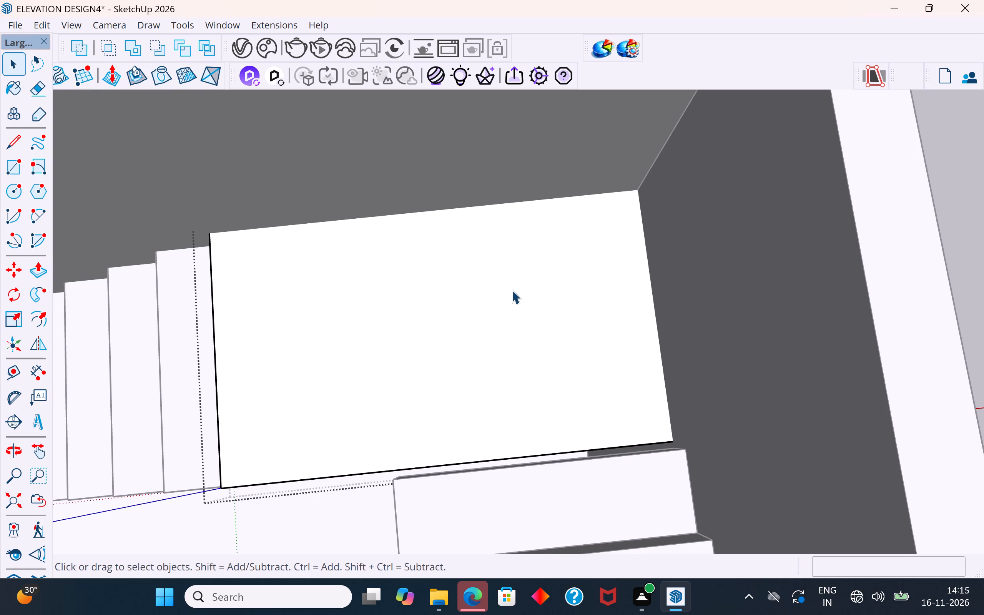
scroll(509, 291, "down", 9)
left_click(766, 259)
Examine how the extended landing meets the upper flight and the surrounding walls, viewing the staircase close up and within the whole house.
middle_click_drag(546, 382, 818, 138)
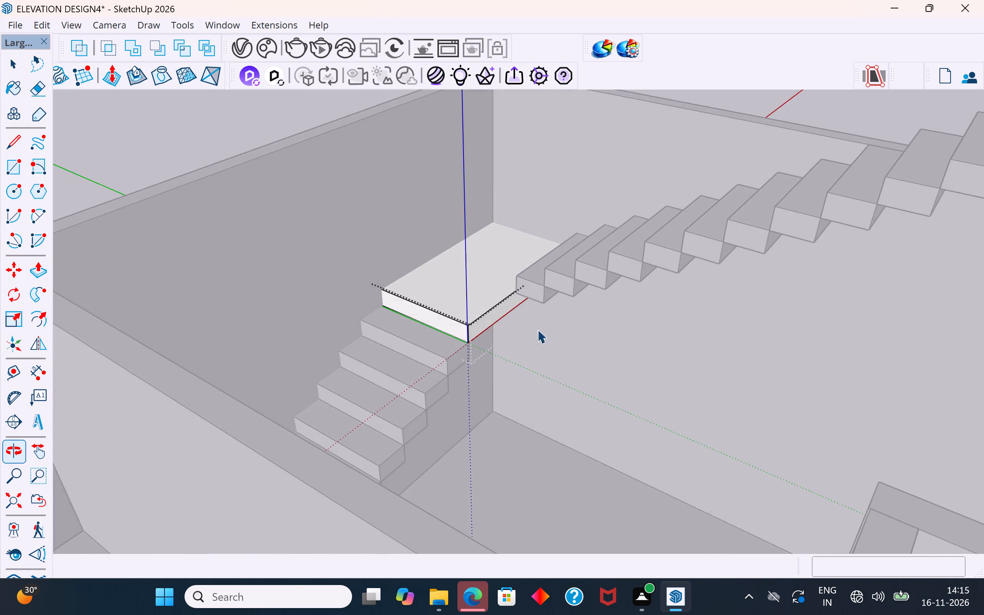
scroll(530, 323, "up", 5)
middle_click_drag(524, 282, 686, 102)
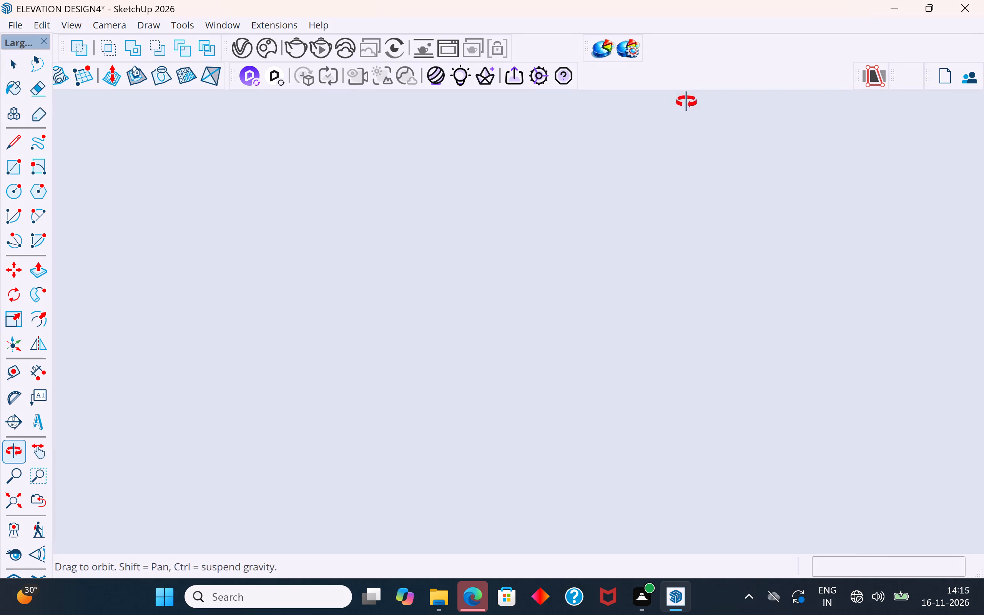
middle_click_drag(686, 102, 528, 190)
scroll(507, 306, "up", 4)
scroll(513, 347, "down", 6)
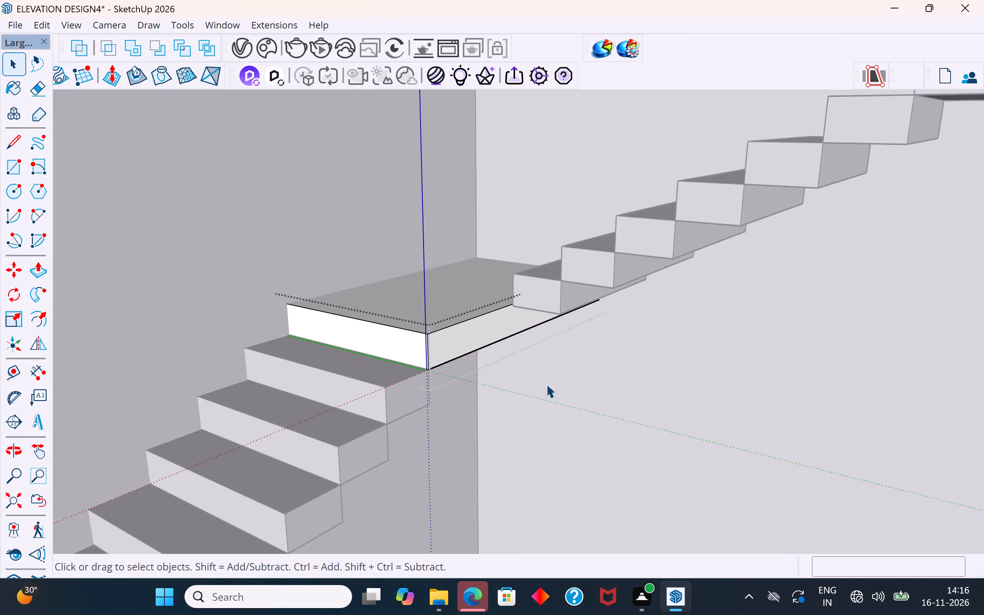
scroll(546, 384, "down", 8)
scroll(334, 378, "down", 1)
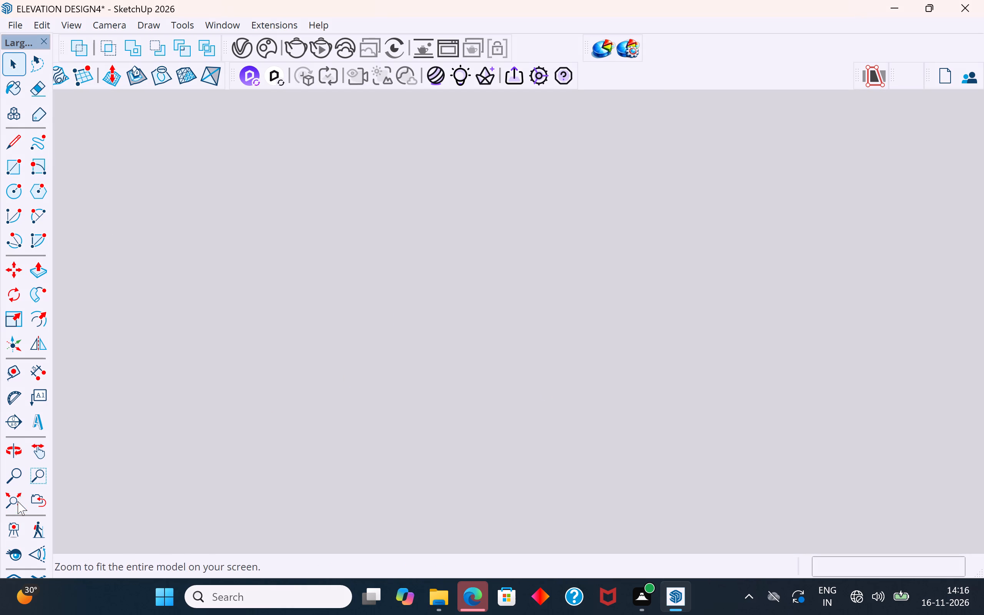
left_click(18, 501)
left_click(545, 410)
left_click(673, 376)
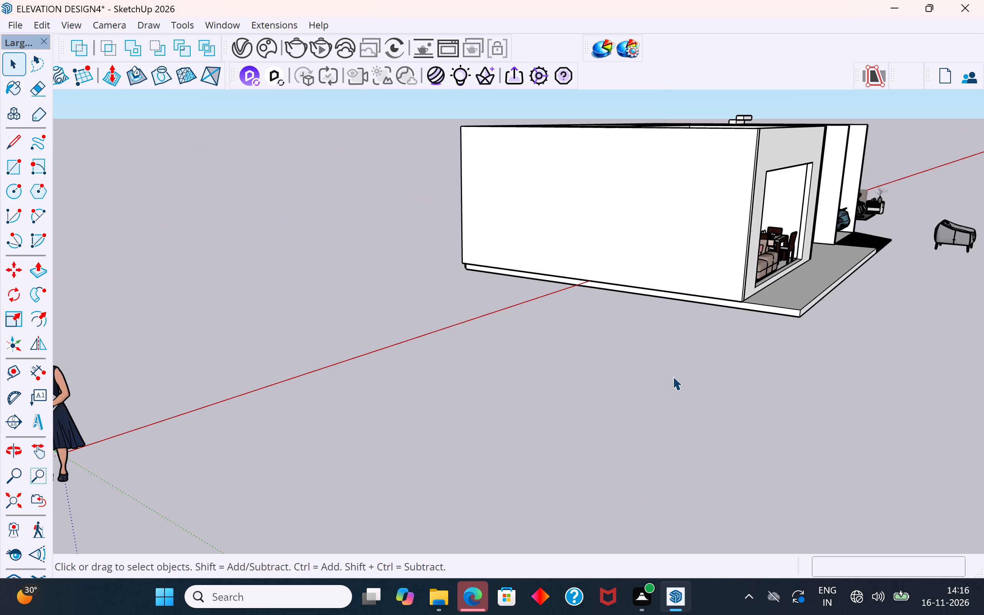
middle_click_drag(662, 382, 639, 553)
scroll(529, 415, "down", 5)
middle_click_drag(662, 254, 821, 253)
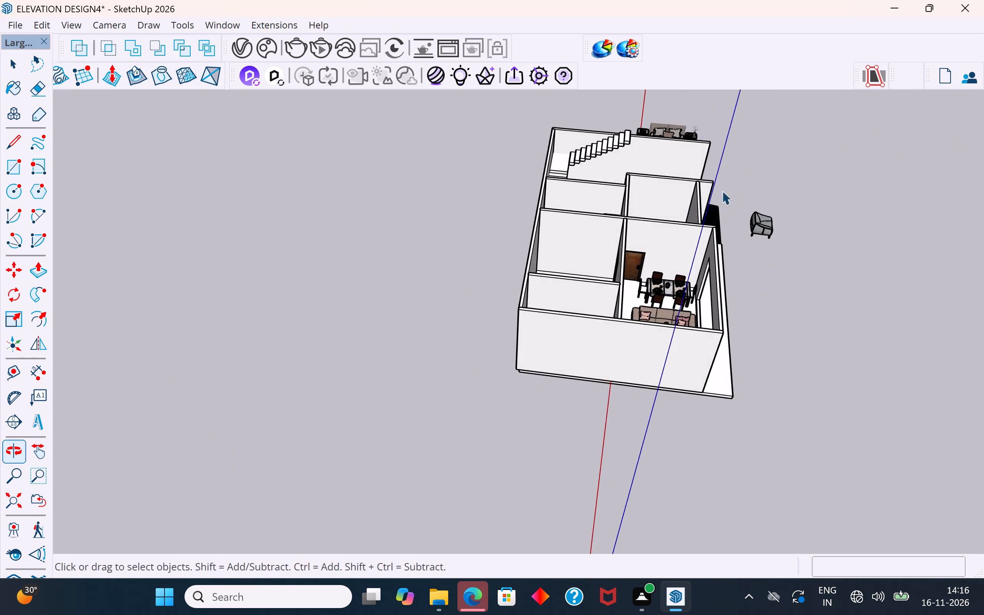
scroll(672, 145, "up", 16)
middle_click_drag(536, 243, 562, 163)
scroll(209, 303, "up", 8)
middle_click_drag(332, 309, 291, 247)
Move the upper flight's eleven steps together about 7/8", seating the bottom step's lower corner on the landing's corner.
left_click(356, 291)
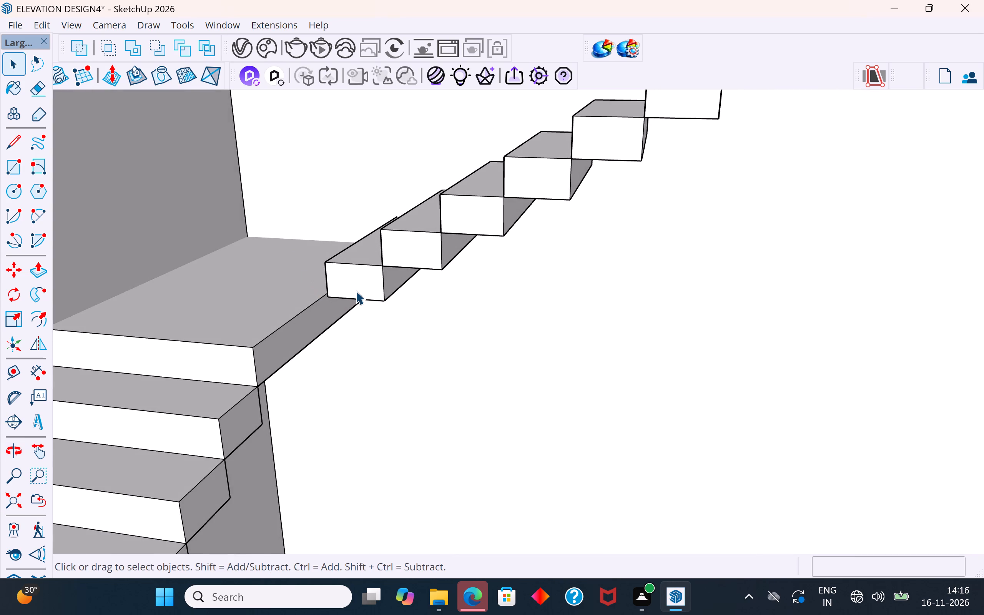
scroll(360, 309, "down", 7)
middle_click_drag(478, 371, 437, 451)
scroll(444, 454, "down", 9)
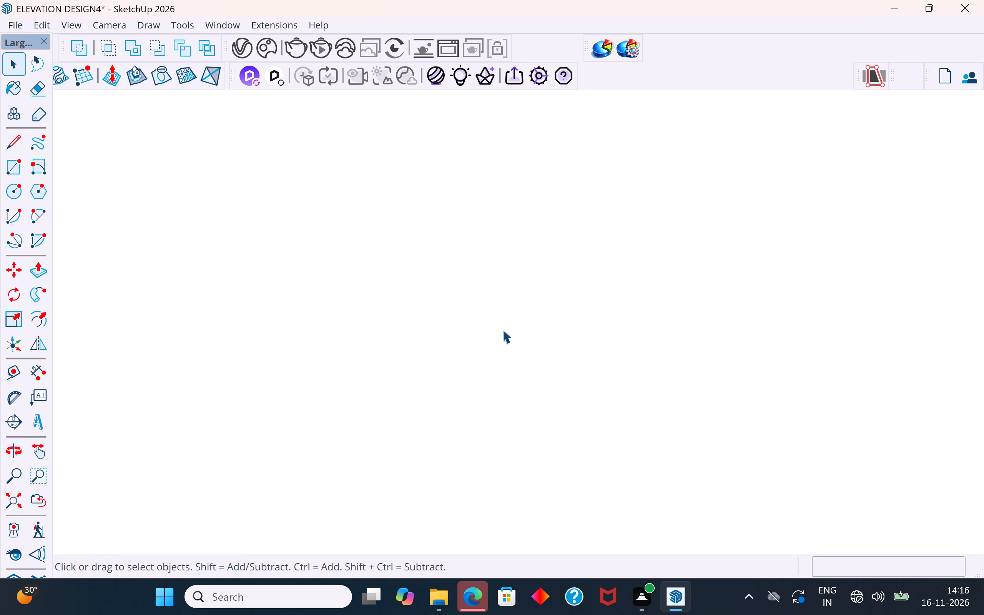
scroll(502, 329, "down", 3)
left_click(19, 500)
scroll(655, 394, "down", 2)
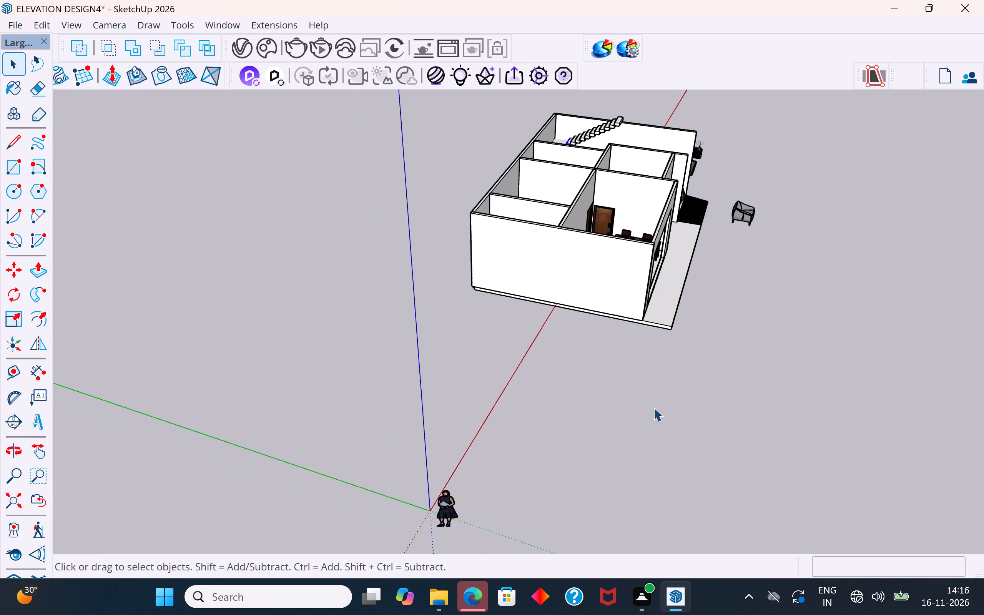
scroll(653, 407, "down", 2)
scroll(716, 146, "up", 20)
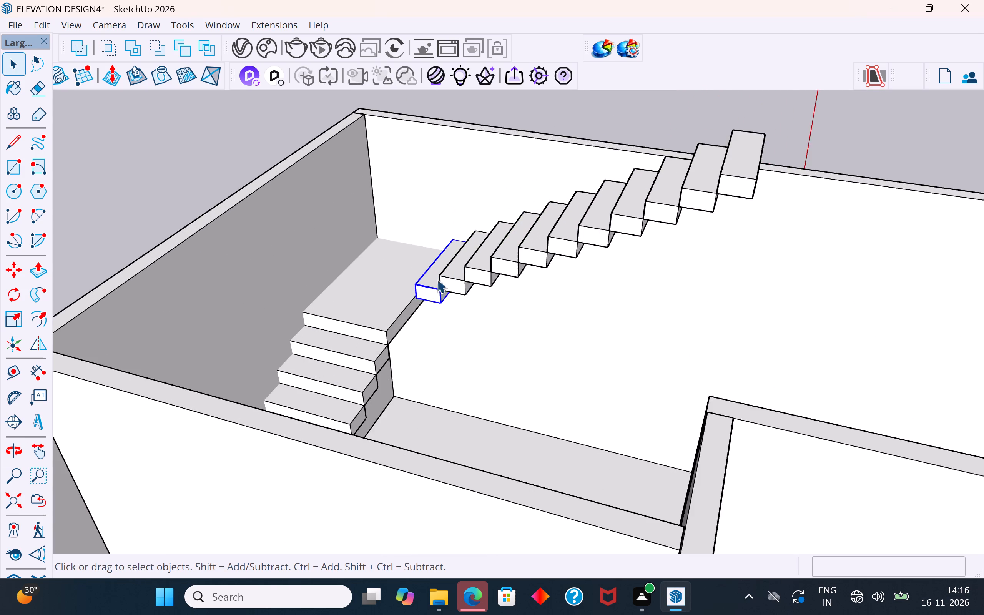
scroll(437, 279, "up", 2)
left_click(472, 288, "shift")
left_click(498, 272, "shift")
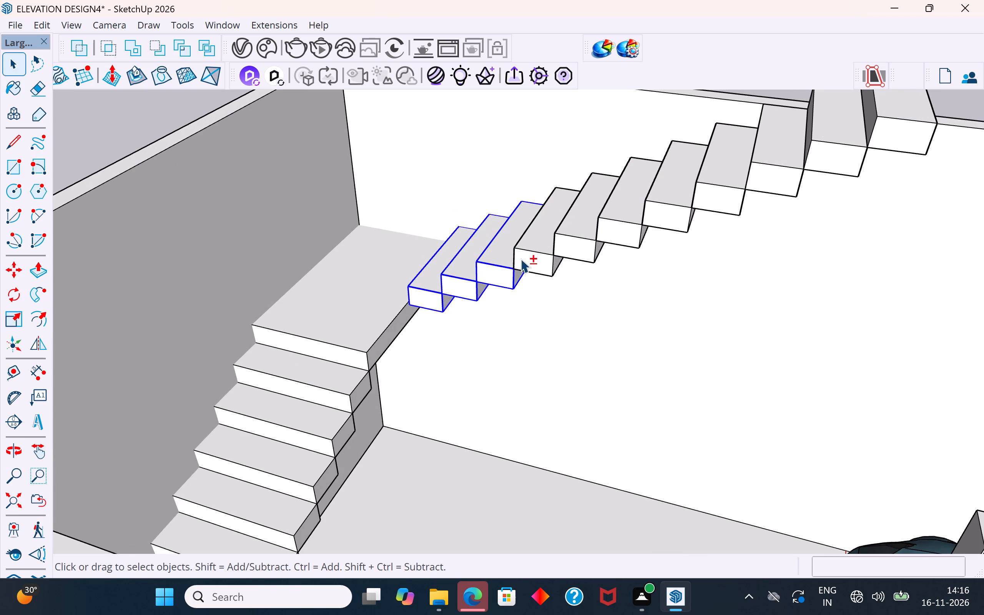
left_click(520, 259, "shift")
left_click(581, 244, "shift")
left_click(630, 231, "shift")
left_click(658, 213, "shift")
left_click(712, 198, "shift")
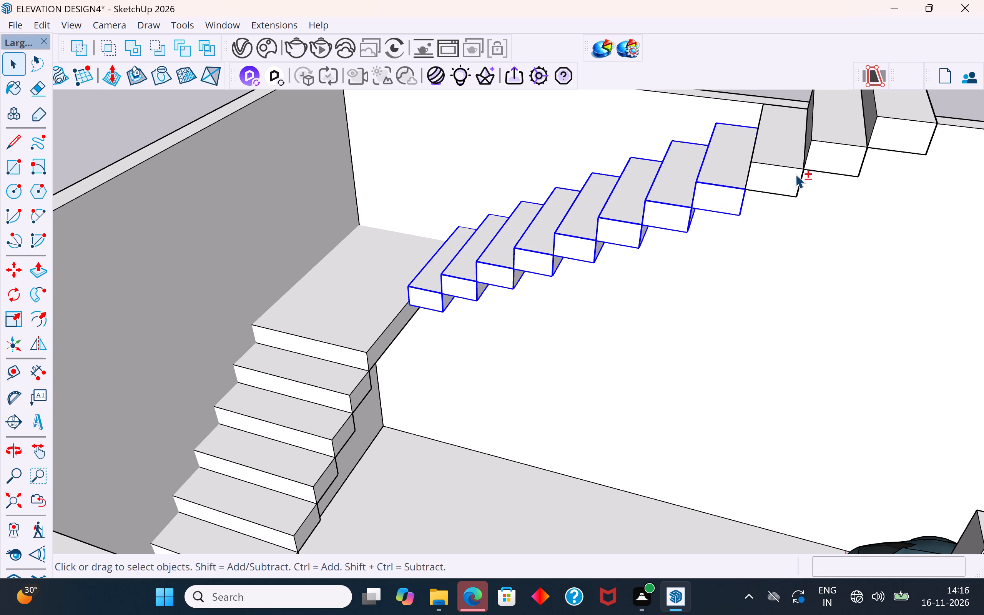
left_click(780, 177, "shift")
left_click(823, 157, "shift")
left_click(897, 134, "shift")
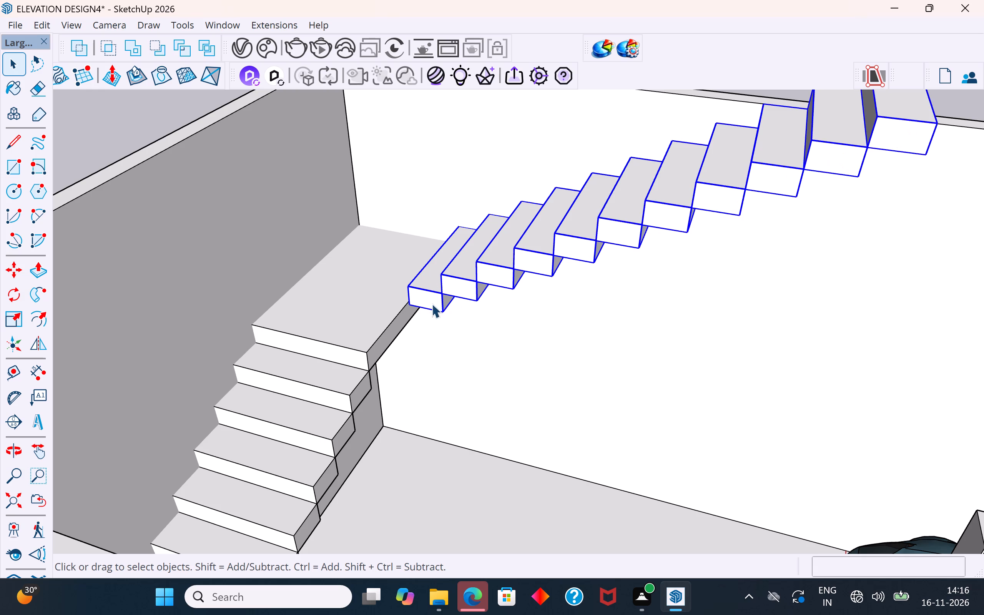
middle_click_drag(430, 283, 367, 235)
scroll(394, 282, "up", 10)
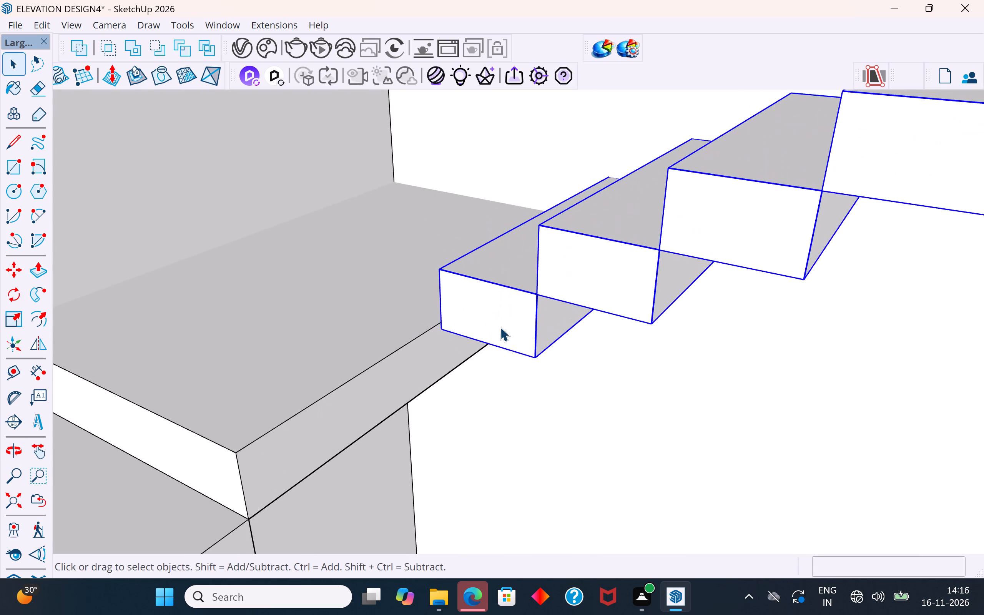
middle_click_drag(500, 327, 260, 141)
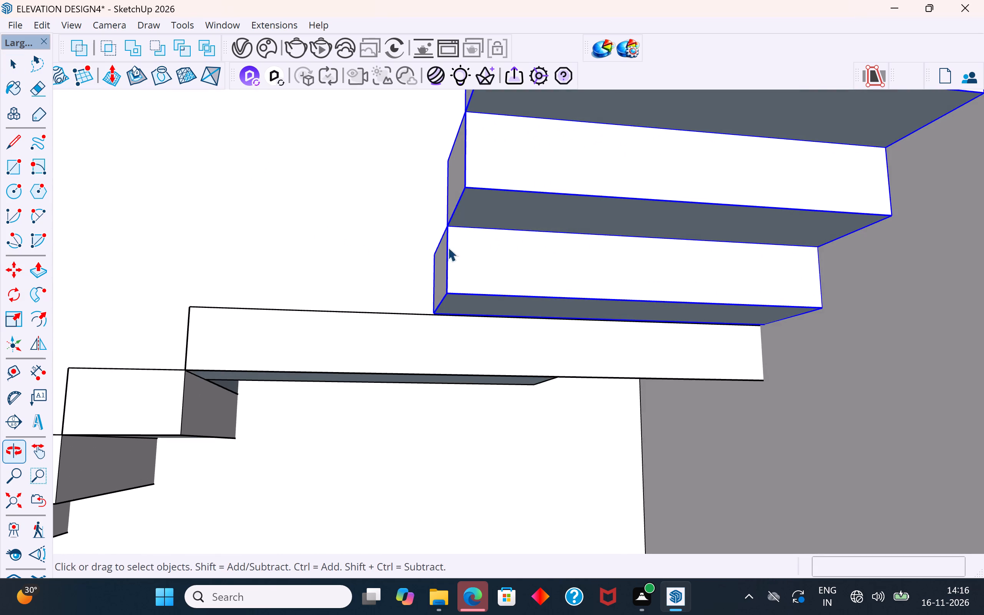
scroll(745, 342, "up", 7)
middle_click_drag(774, 313, 752, 256)
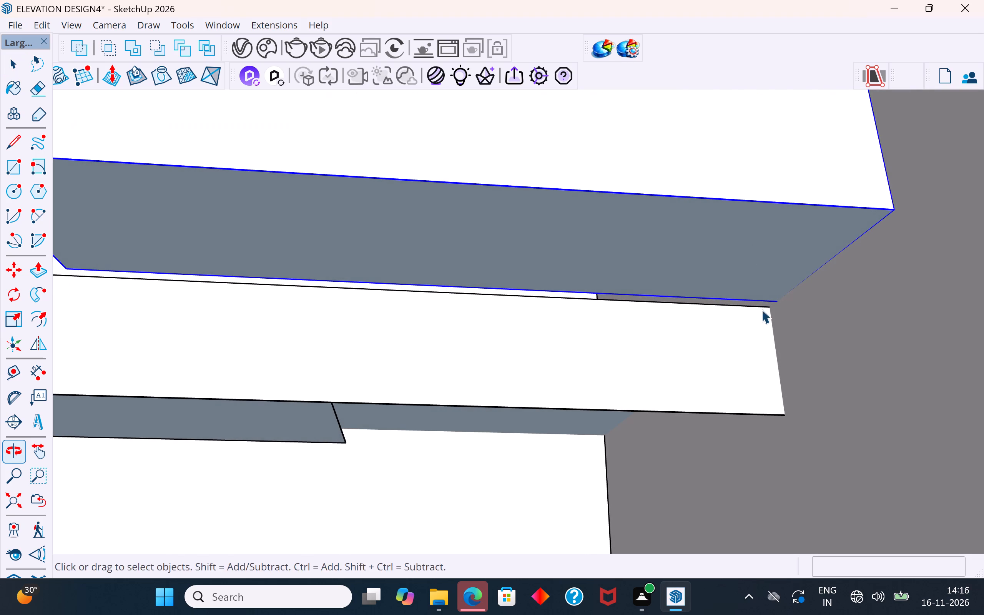
key("m")
left_click(779, 308)
left_click(768, 312)
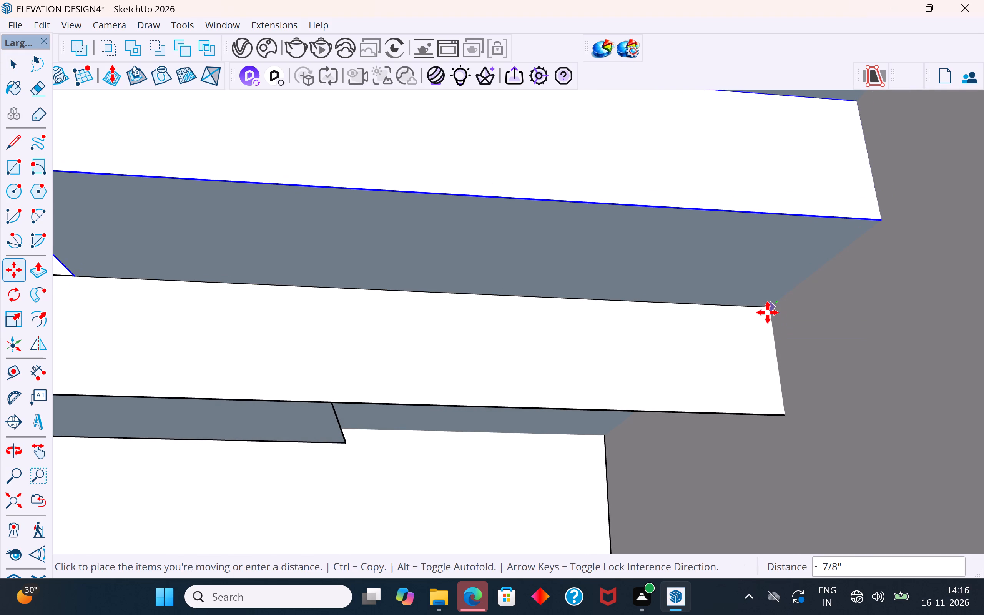
Examine the shifted upper flight within the whole house, viewing the staircase together with the parking bay from several angles.
scroll(794, 379, "down", 20)
scroll(794, 379, "down", 6)
scroll(786, 345, "down", 5)
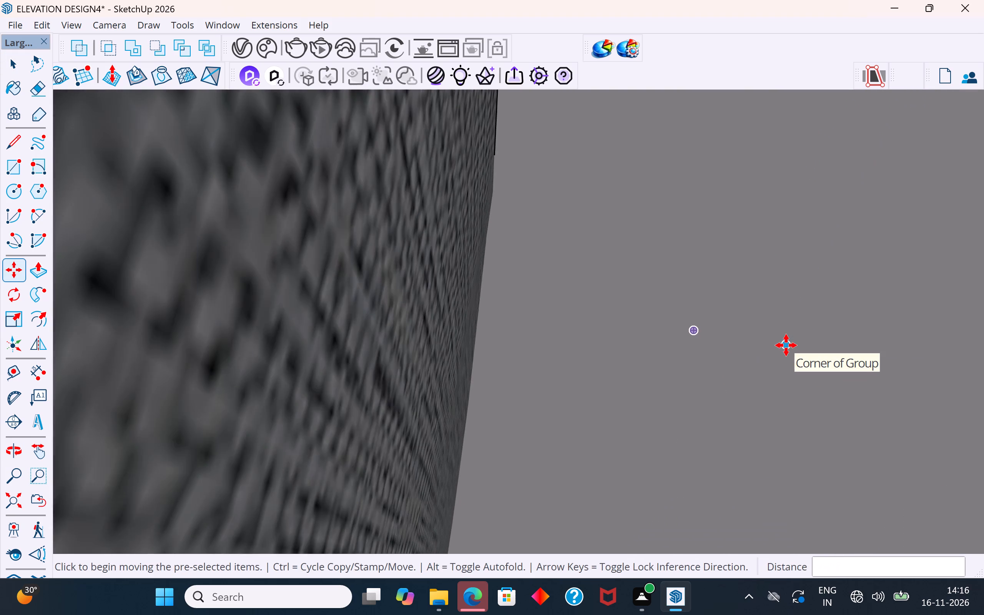
scroll(786, 345, "down", 7)
left_click(14, 499)
scroll(376, 448, "down", 3)
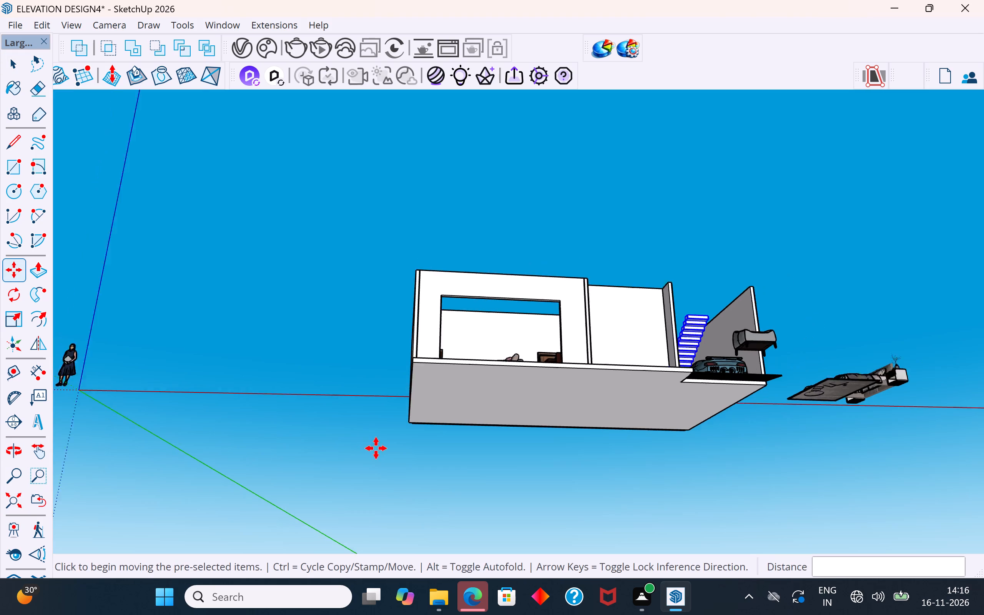
scroll(376, 448, "down", 3)
left_click(18, 74)
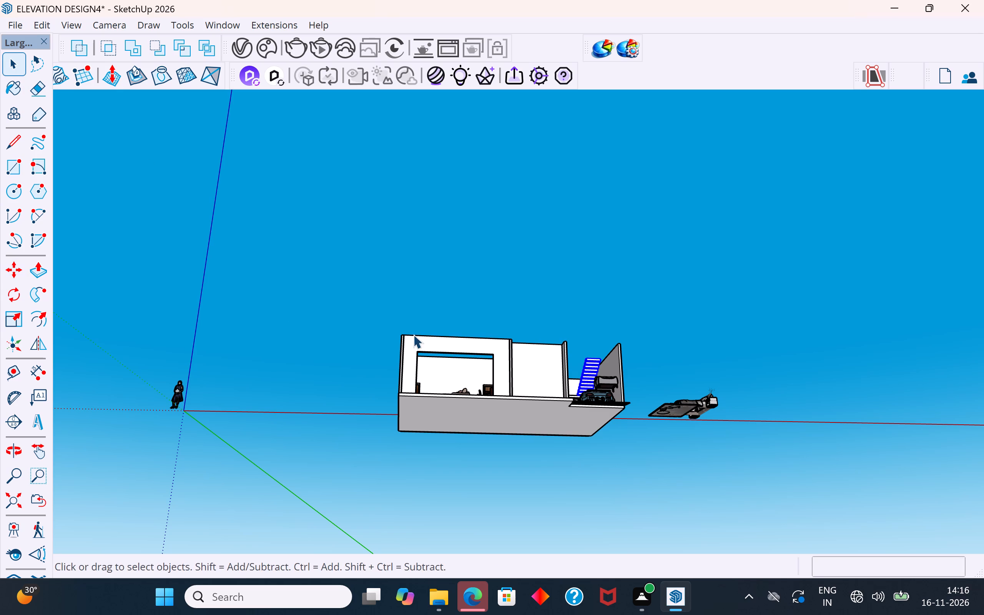
left_click(413, 334)
scroll(479, 272, "down", 5)
middle_click_drag(496, 350, 565, 591)
middle_click_drag(519, 330, 524, 434)
scroll(563, 256, "up", 4)
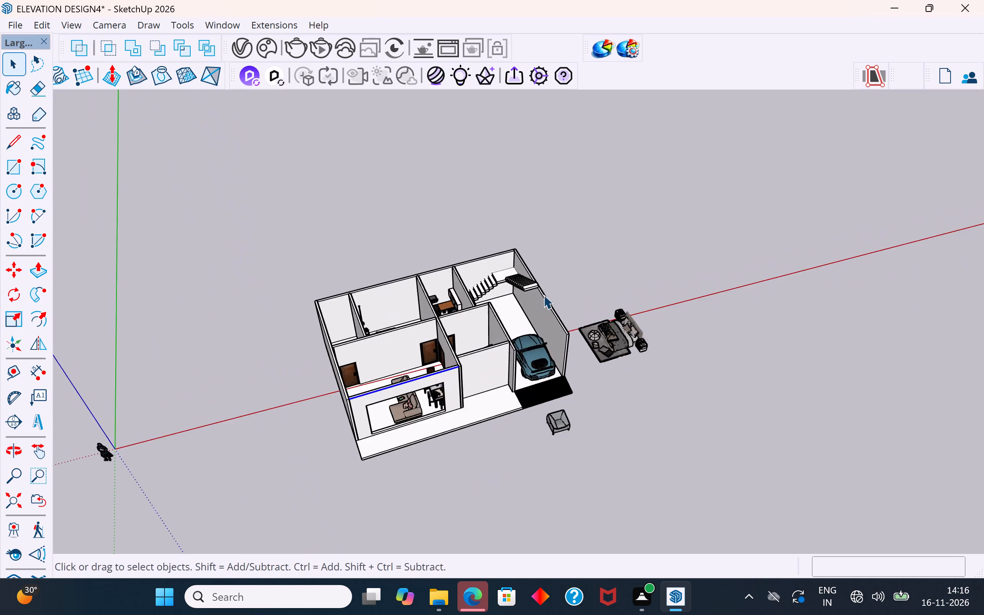
scroll(544, 295, "up", 11)
middle_click_drag(501, 296, 574, 547)
middle_click_drag(382, 241, 494, 0)
middle_click_drag(461, 254, 206, 215)
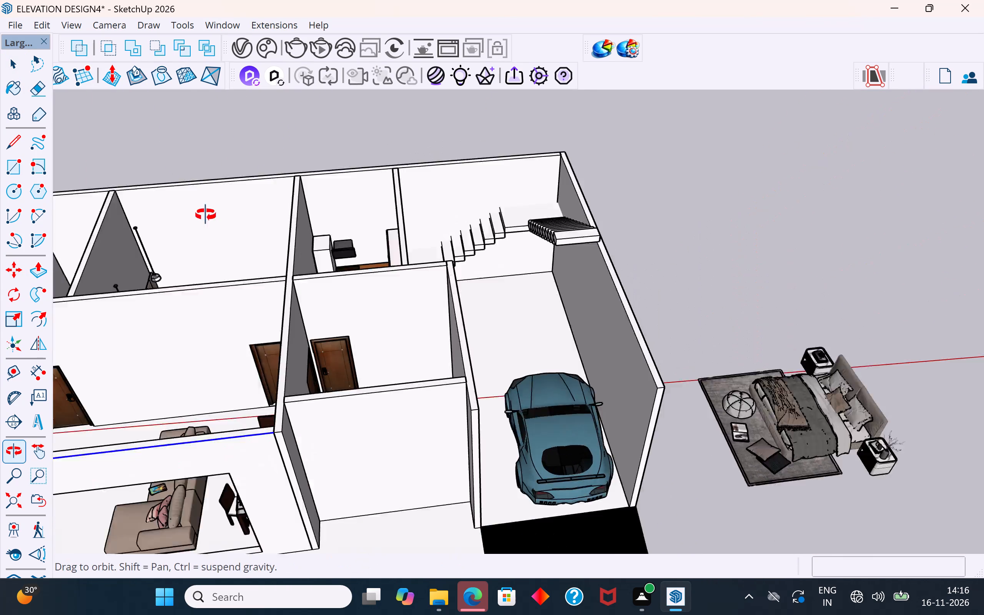
middle_click_drag(206, 215, 271, 245)
scroll(564, 377, "up", 3)
middle_click_drag(565, 377, 500, 279)
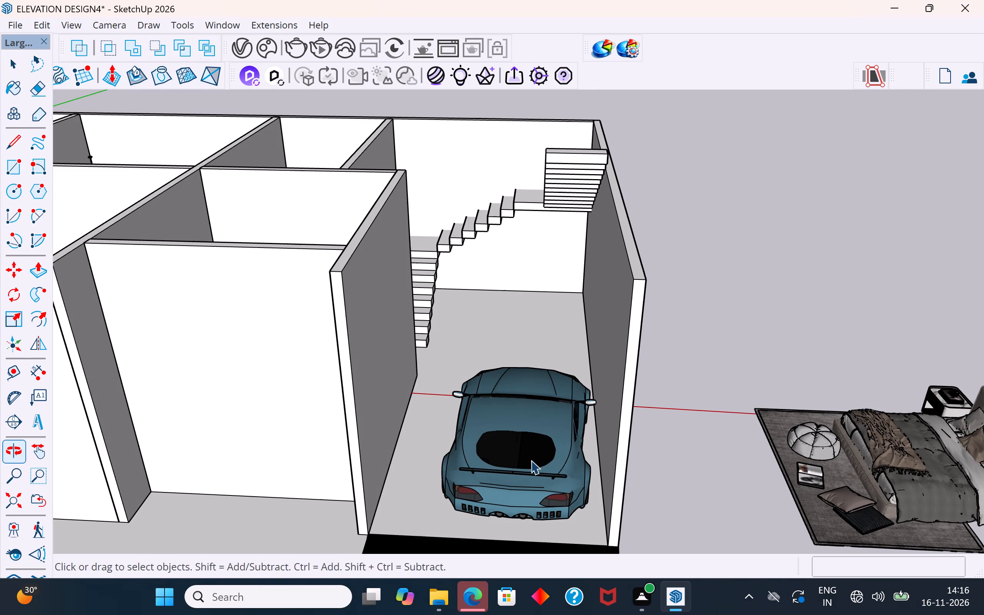
Move the car about 1' 7 1/4" deeper into the parking bay, away from the entrance ramp.
middle_click(550, 474)
scroll(547, 509, "up", 2)
left_click(558, 481)
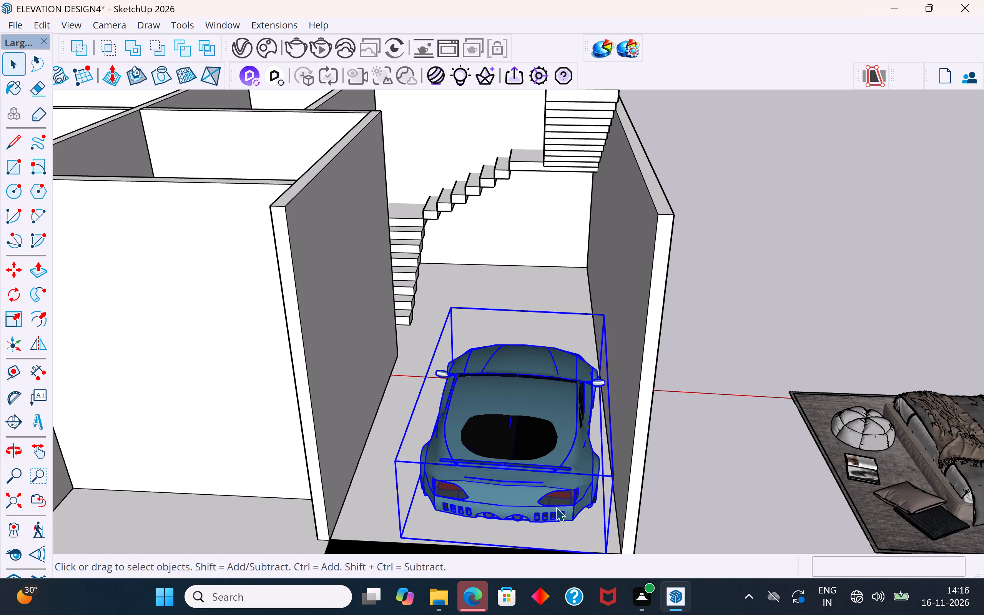
key("m")
scroll(553, 377, "down", 2)
left_click(599, 518)
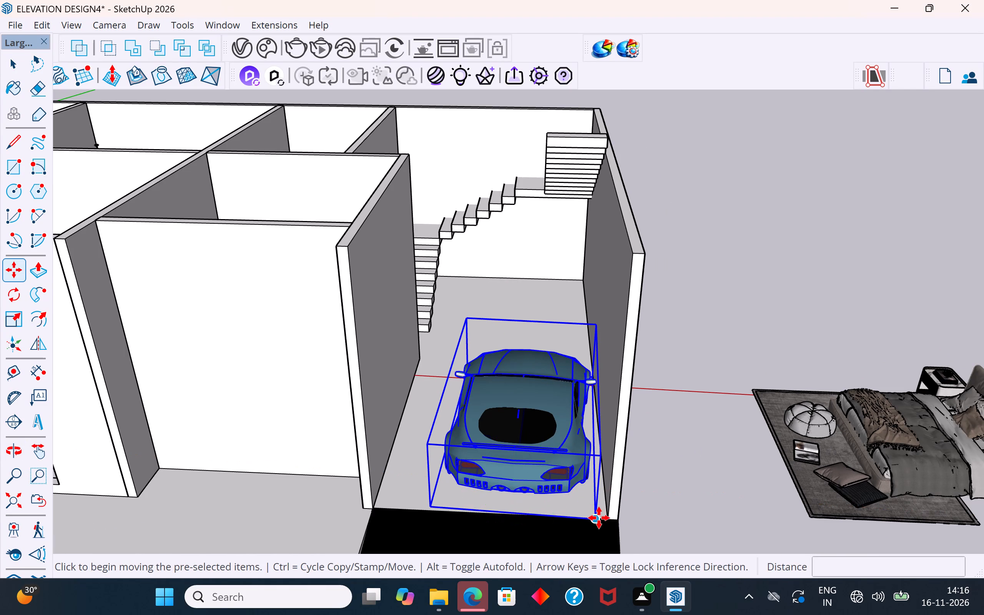
left_click(600, 494)
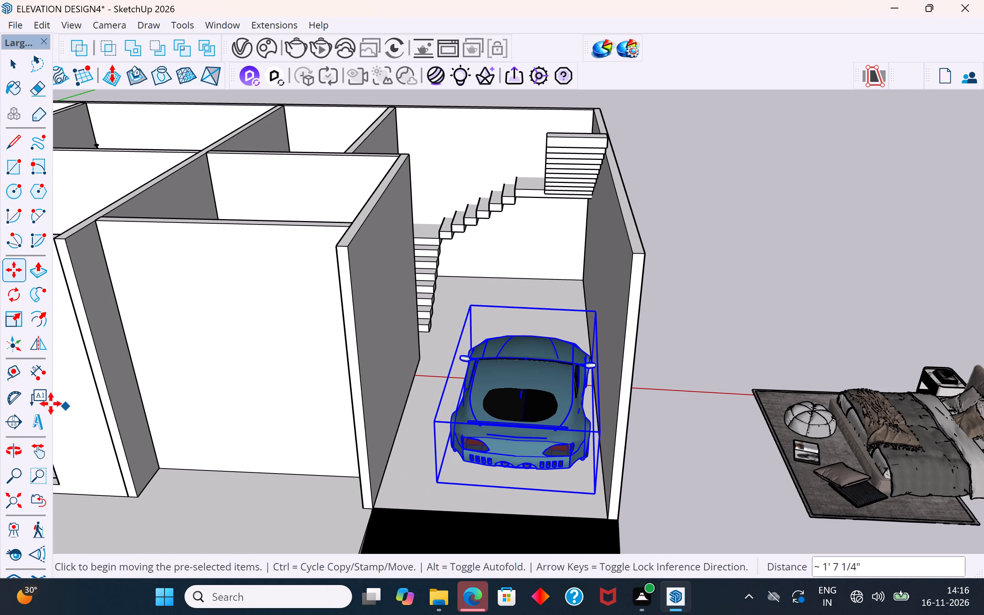
Rotate the car about 3.6 degrees on the floor plane around its rear corner nearest the outer wall.
left_click(18, 301)
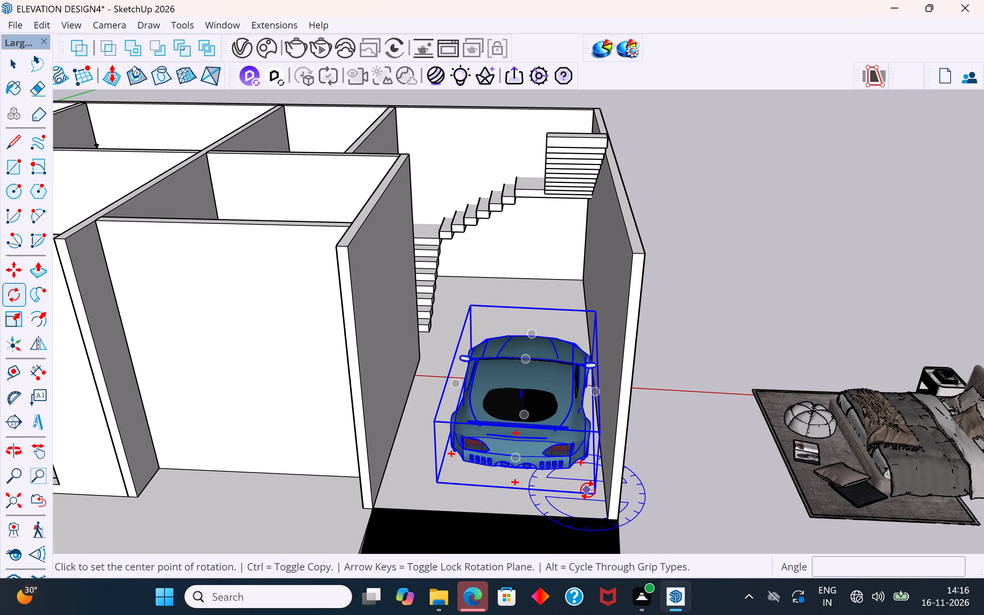
scroll(594, 495, "up", 4)
middle_click_drag(594, 495, 626, 397)
scroll(617, 430, "up", 1)
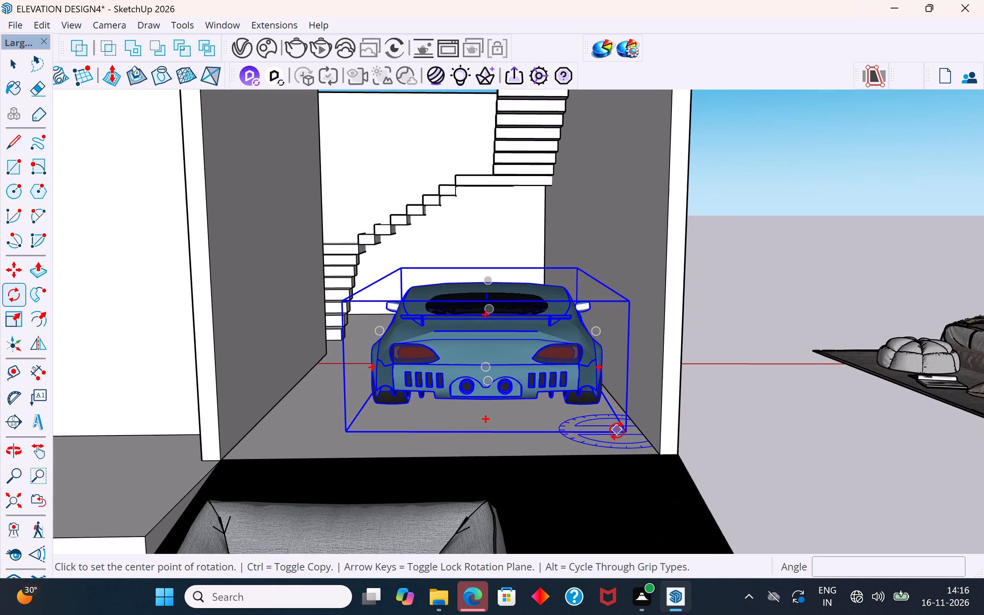
scroll(617, 430, "up", 4)
left_click(628, 424)
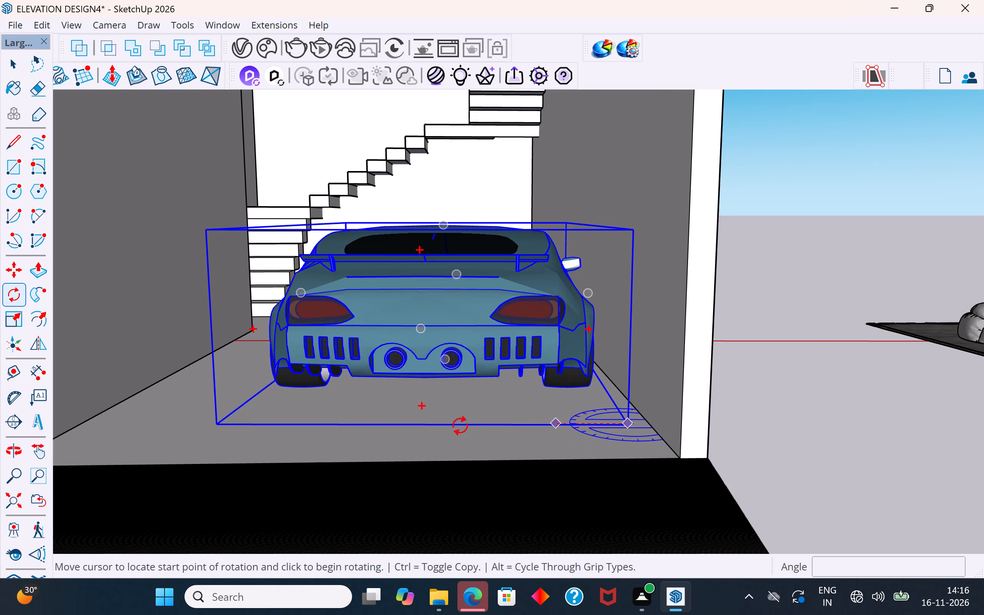
left_click(220, 430)
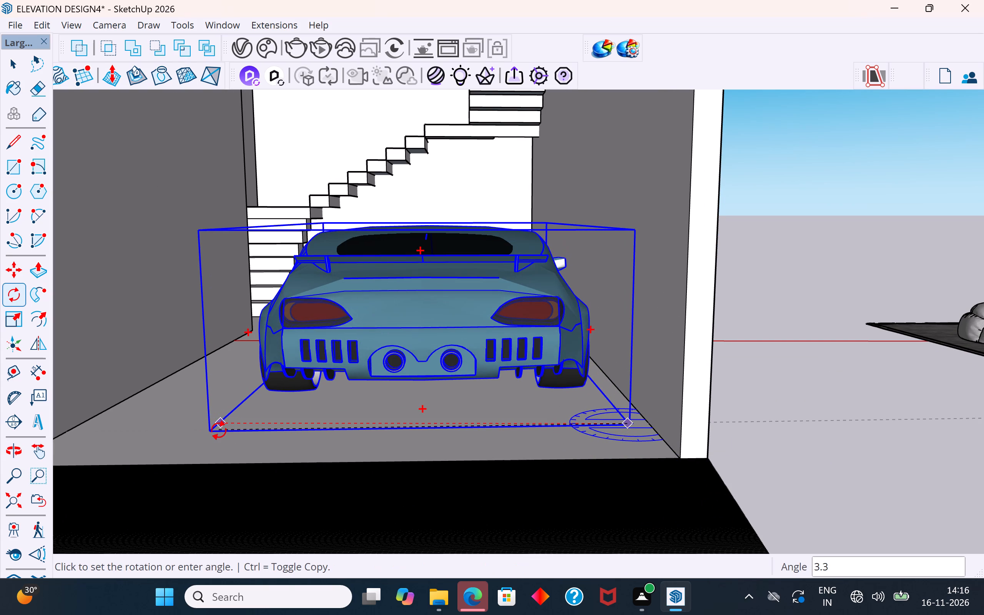
left_click(217, 430)
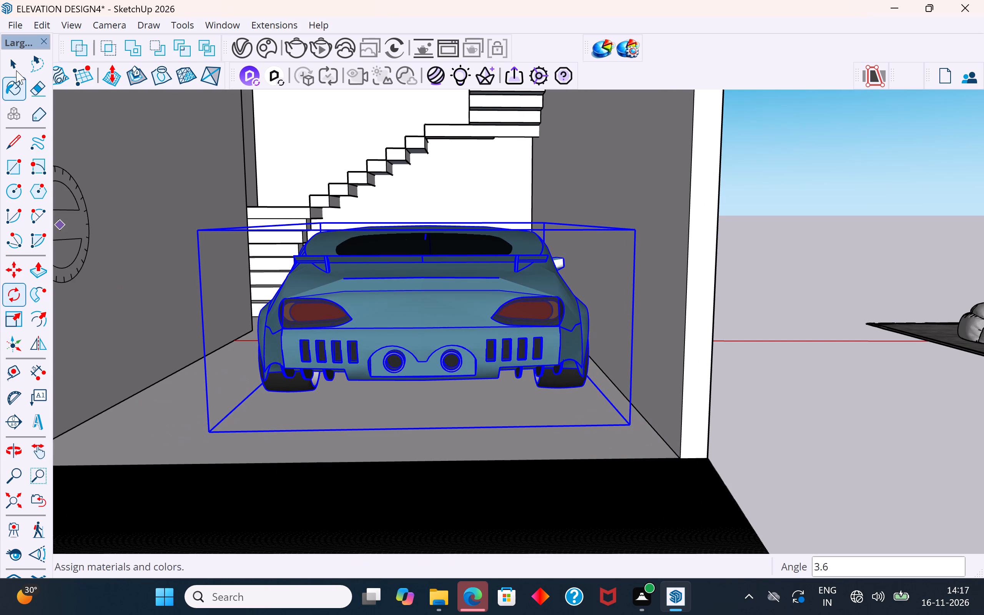
left_click(16, 70)
left_click(809, 327)
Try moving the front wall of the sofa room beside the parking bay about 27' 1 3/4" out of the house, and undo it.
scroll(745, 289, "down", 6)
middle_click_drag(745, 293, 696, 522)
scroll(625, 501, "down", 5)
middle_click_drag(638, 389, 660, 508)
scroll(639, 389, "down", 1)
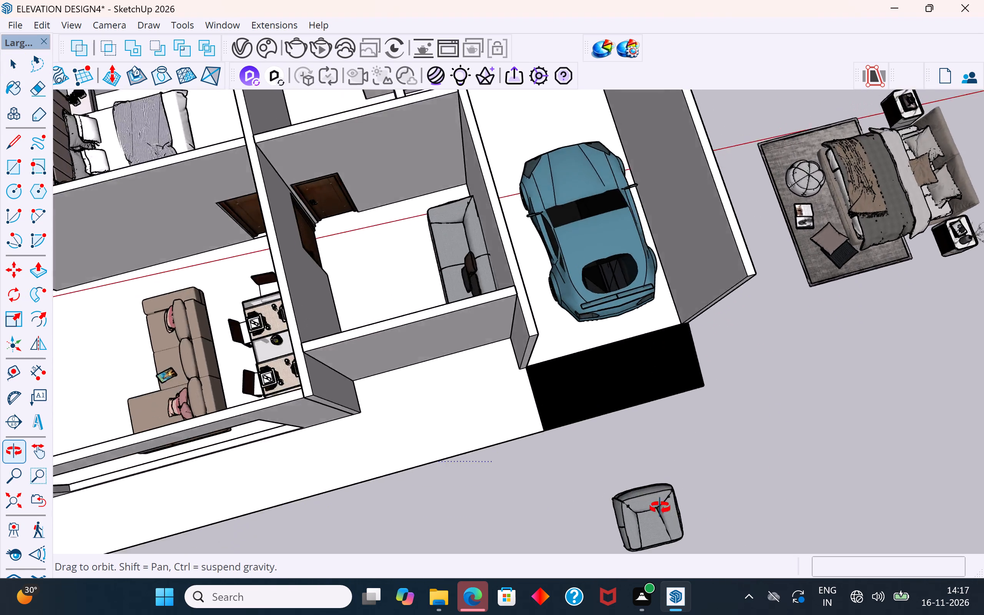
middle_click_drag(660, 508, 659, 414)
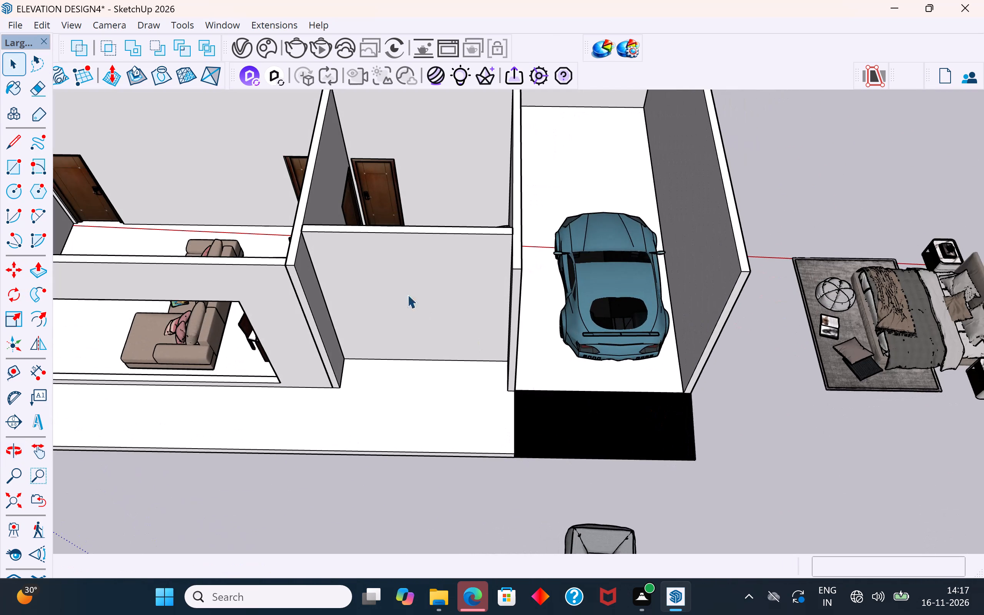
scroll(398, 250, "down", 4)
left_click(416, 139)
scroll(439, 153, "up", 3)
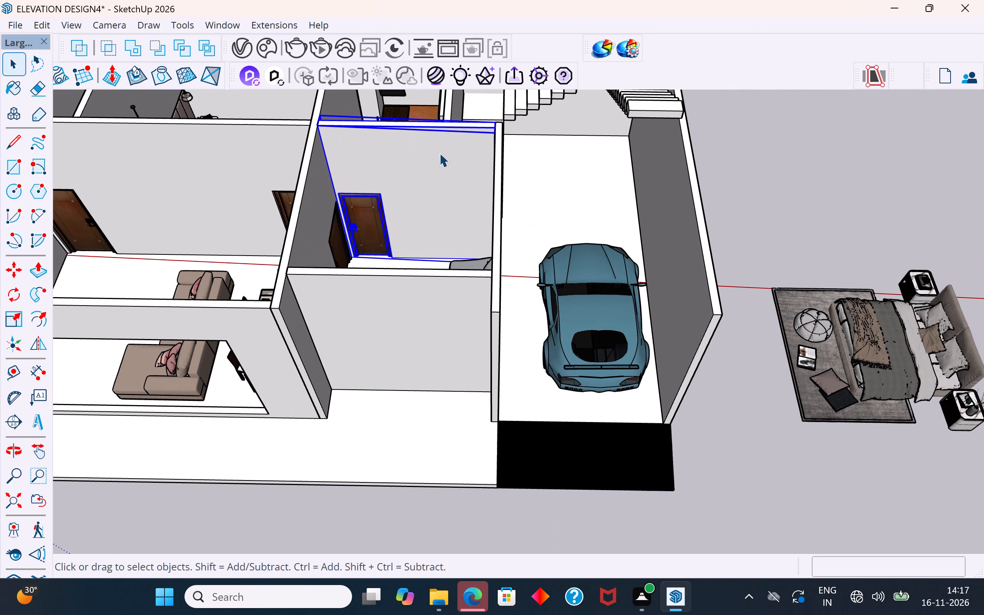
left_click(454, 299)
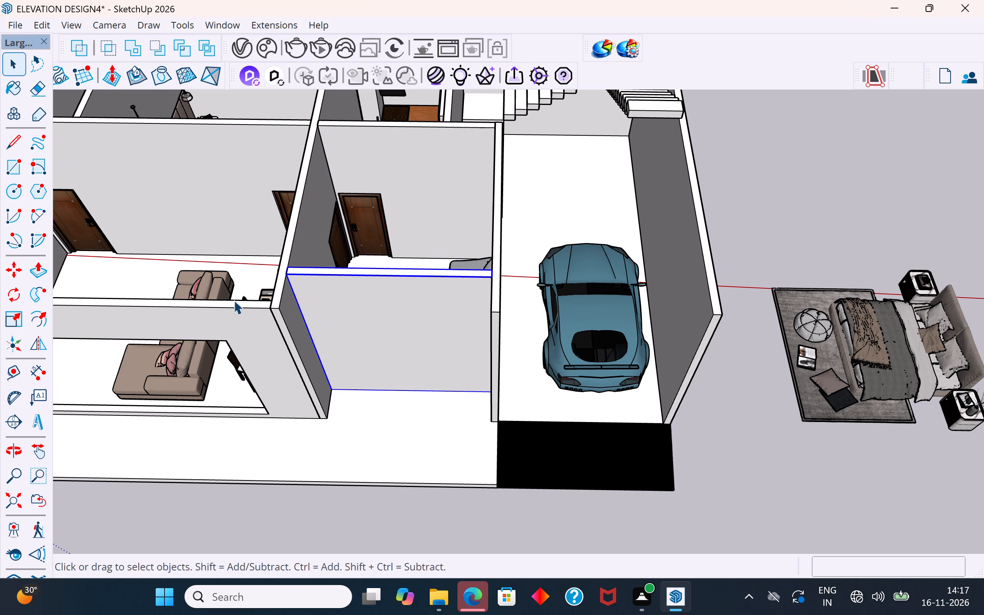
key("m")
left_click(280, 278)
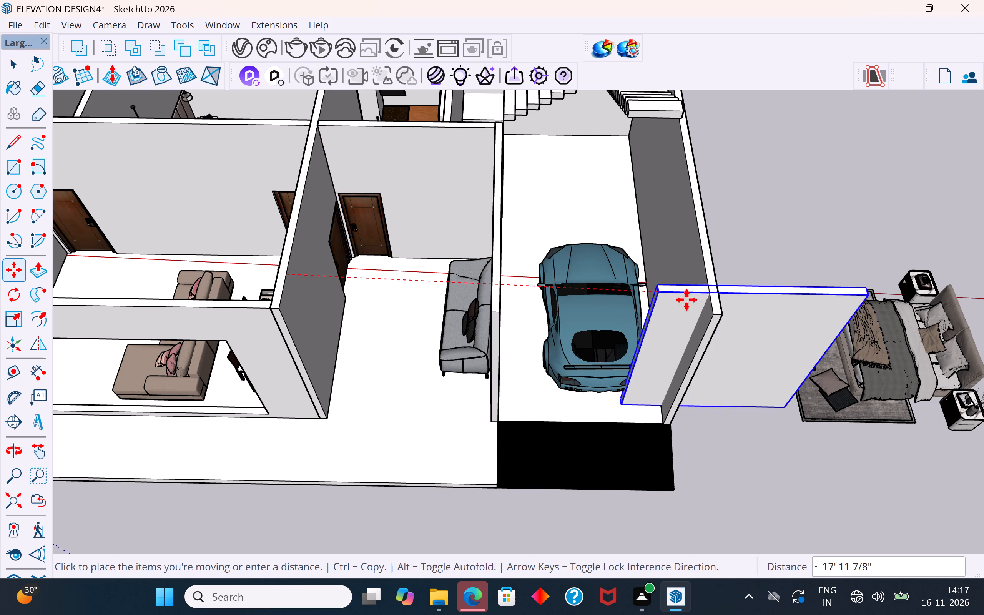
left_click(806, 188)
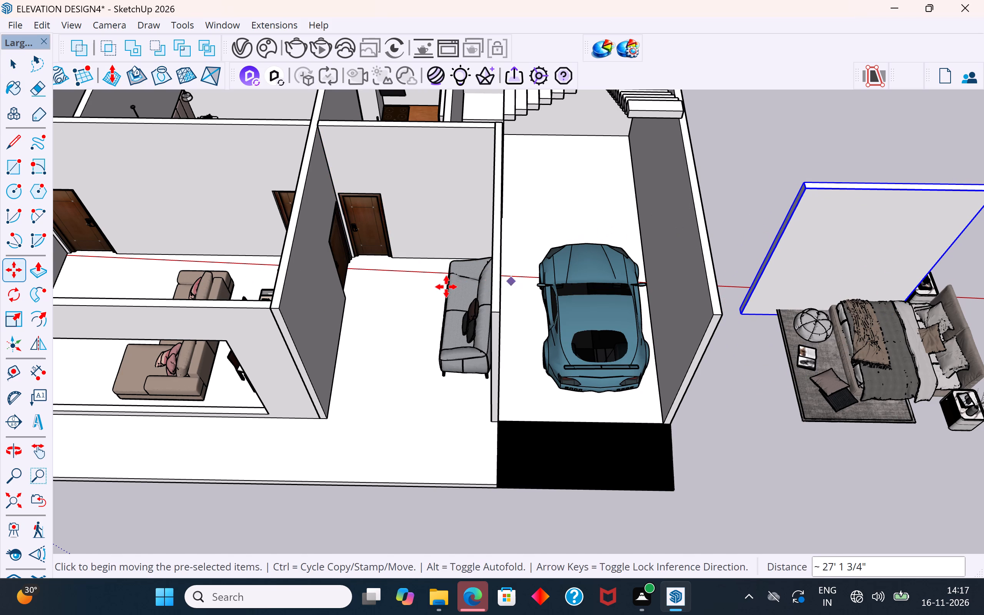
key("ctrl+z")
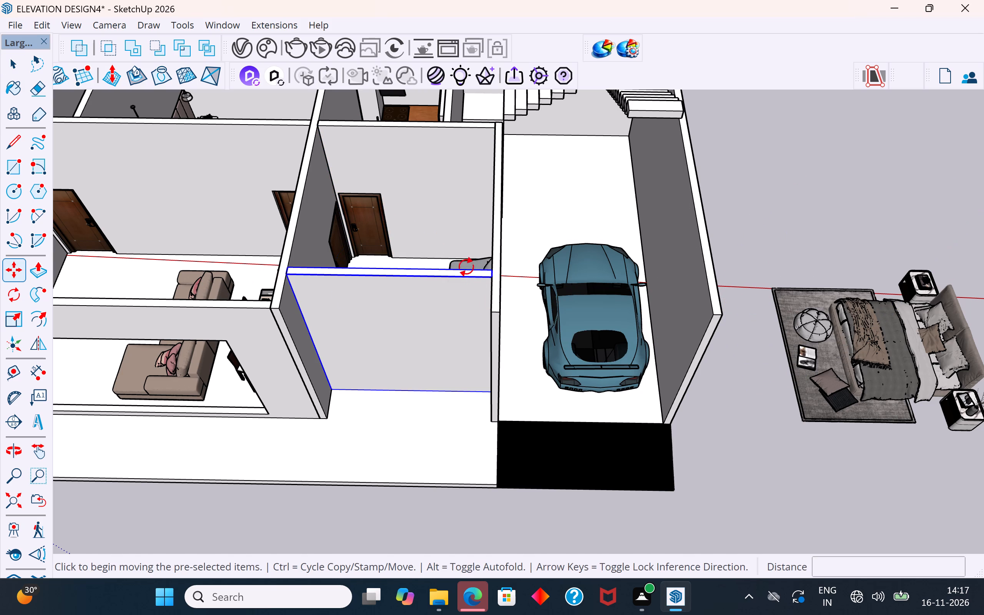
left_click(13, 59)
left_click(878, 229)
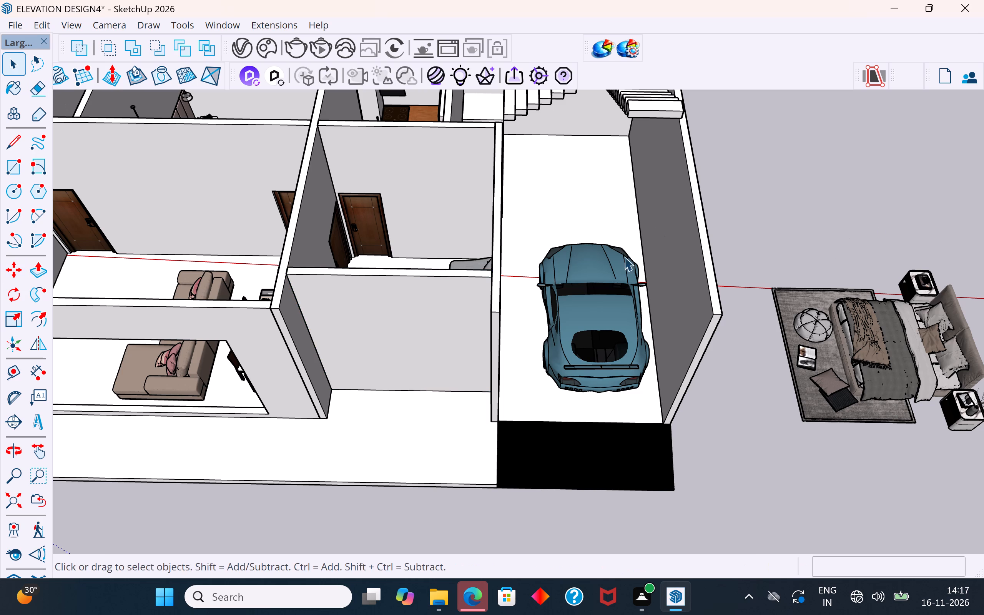
Copy the sofa room's back wall with its door about 10' 5" forward onto the room's plain front wall.
left_click(458, 181)
key("m")
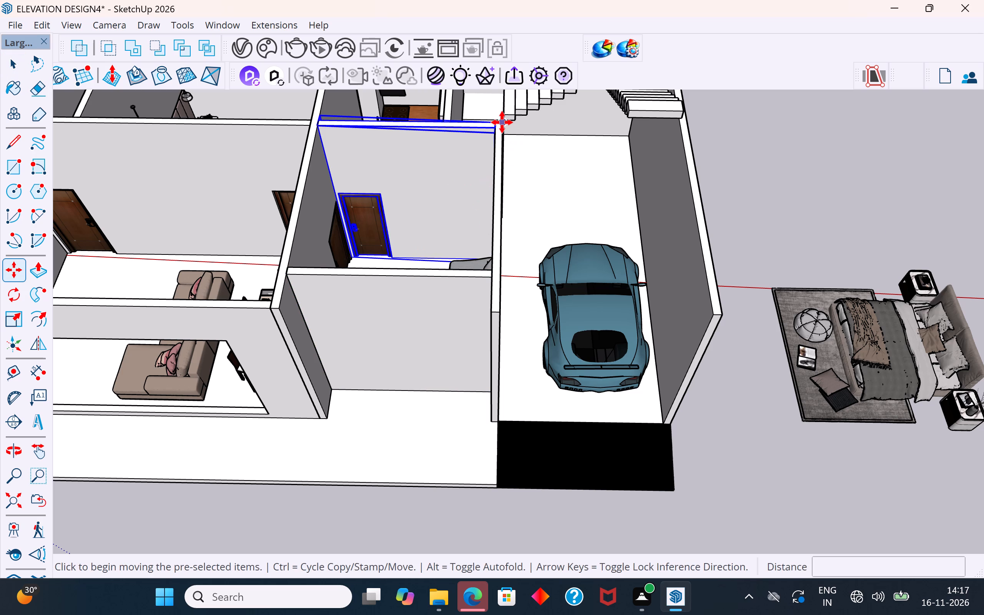
scroll(502, 122, "up", 8)
left_click(488, 121)
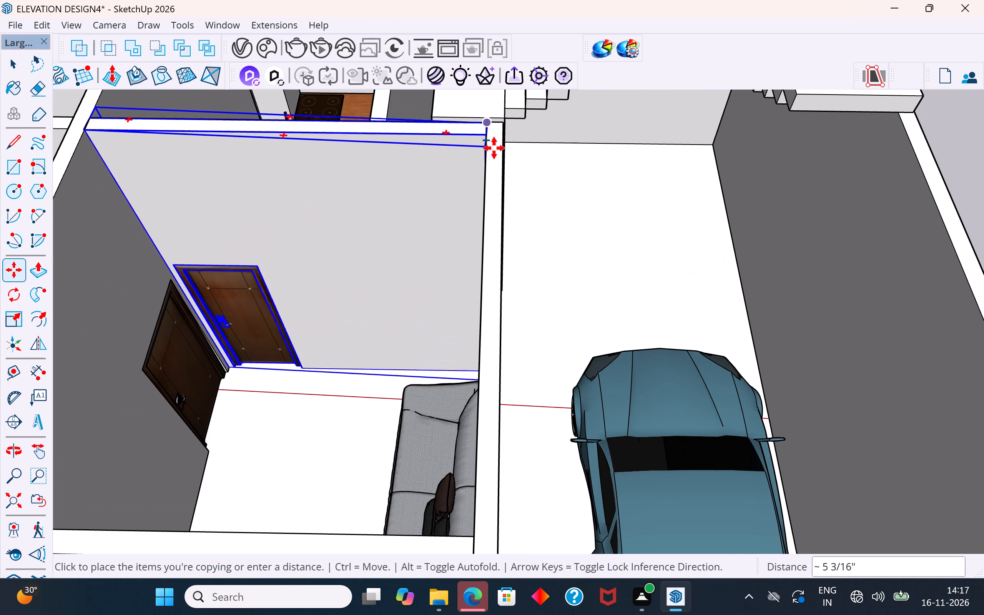
scroll(496, 250, "down", 7)
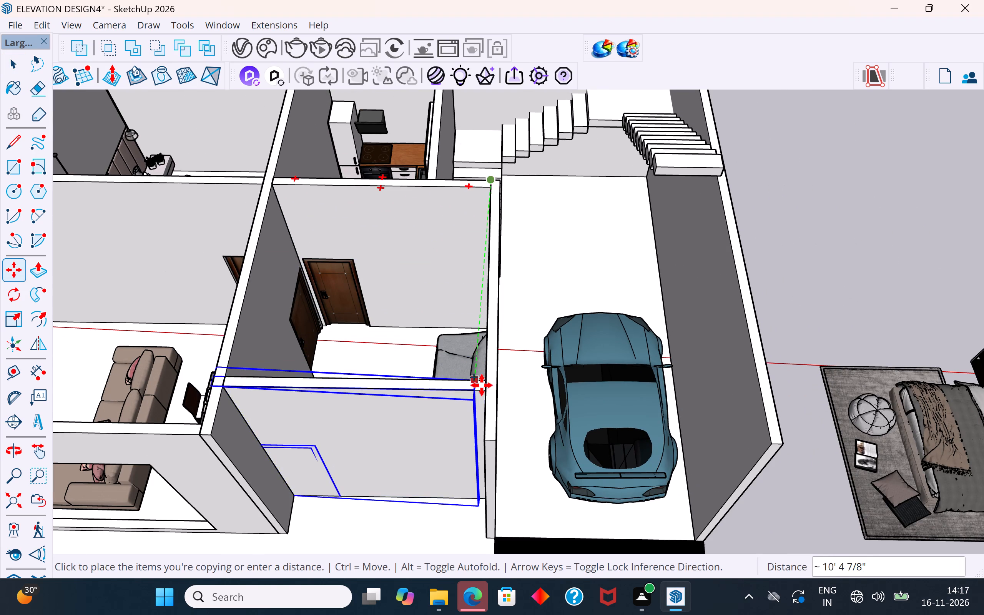
scroll(482, 385, "up", 4)
left_click(490, 382)
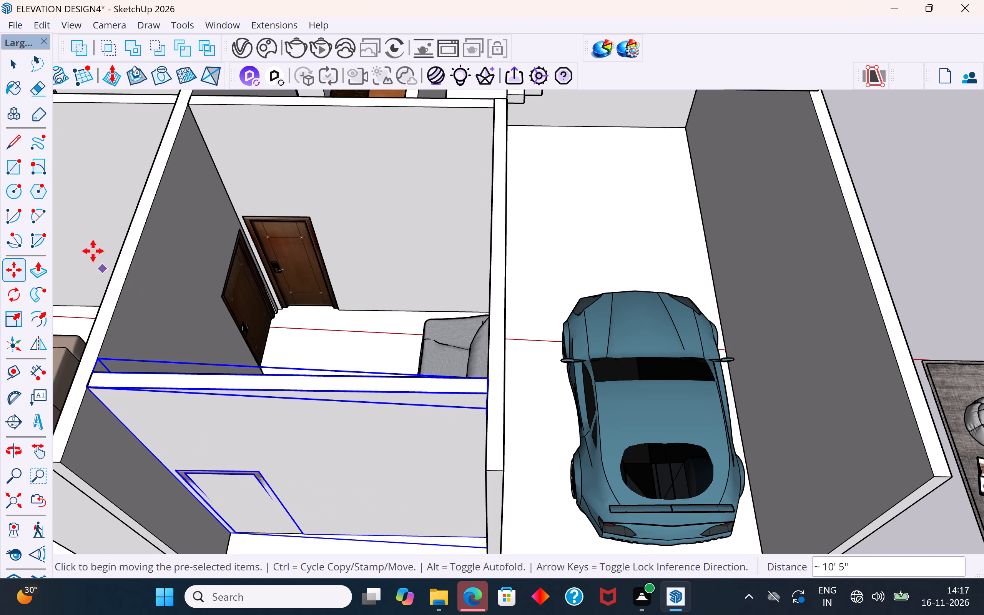
left_click(13, 76)
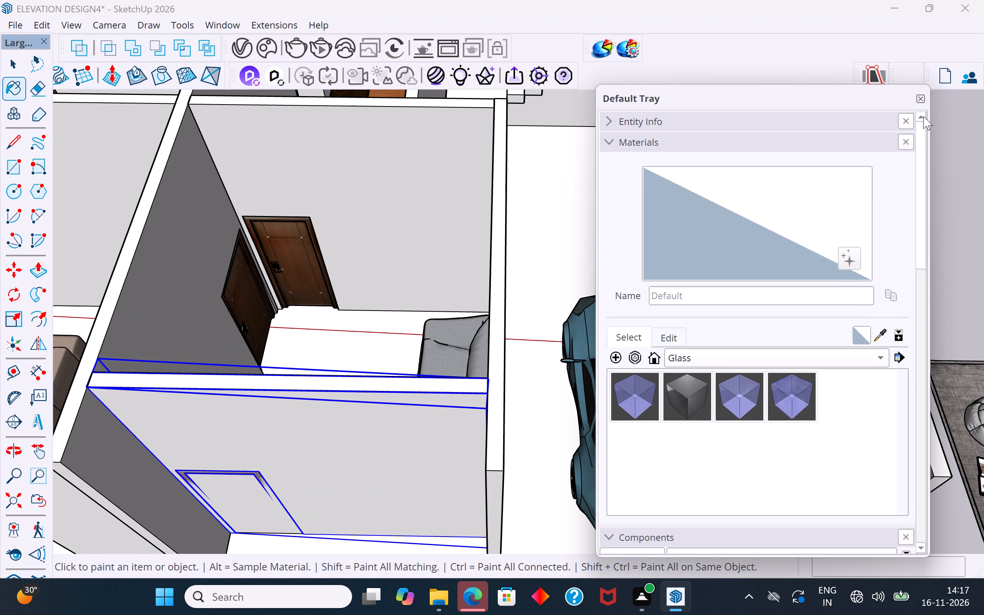
left_click(924, 95)
left_click(954, 186)
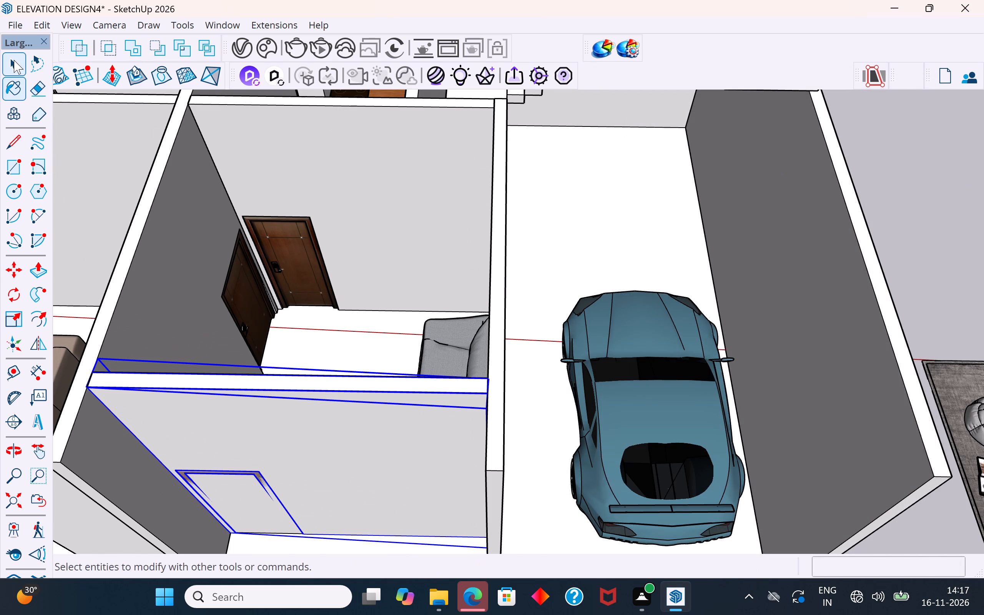
left_click(14, 60)
left_click(894, 185)
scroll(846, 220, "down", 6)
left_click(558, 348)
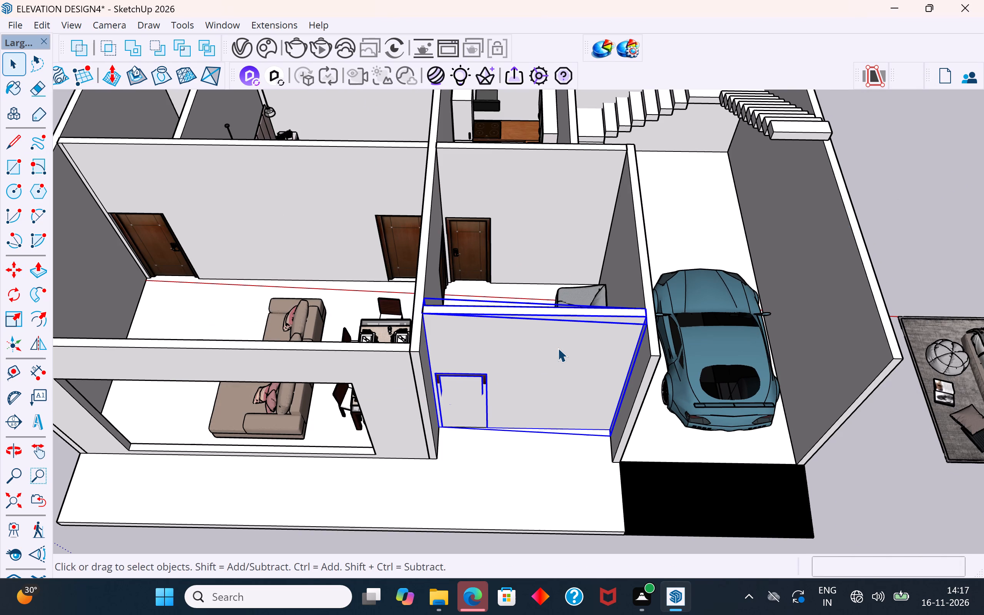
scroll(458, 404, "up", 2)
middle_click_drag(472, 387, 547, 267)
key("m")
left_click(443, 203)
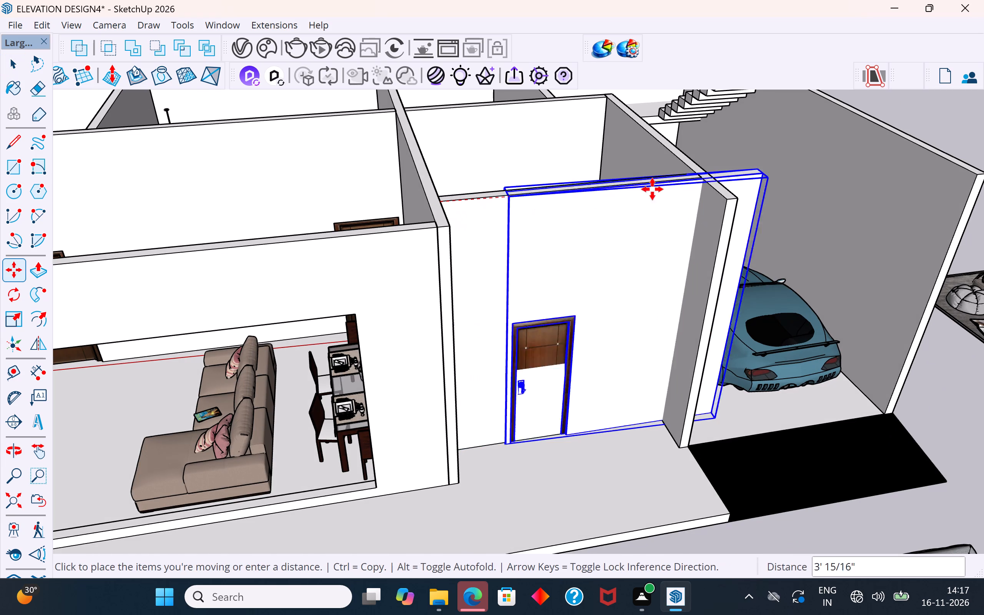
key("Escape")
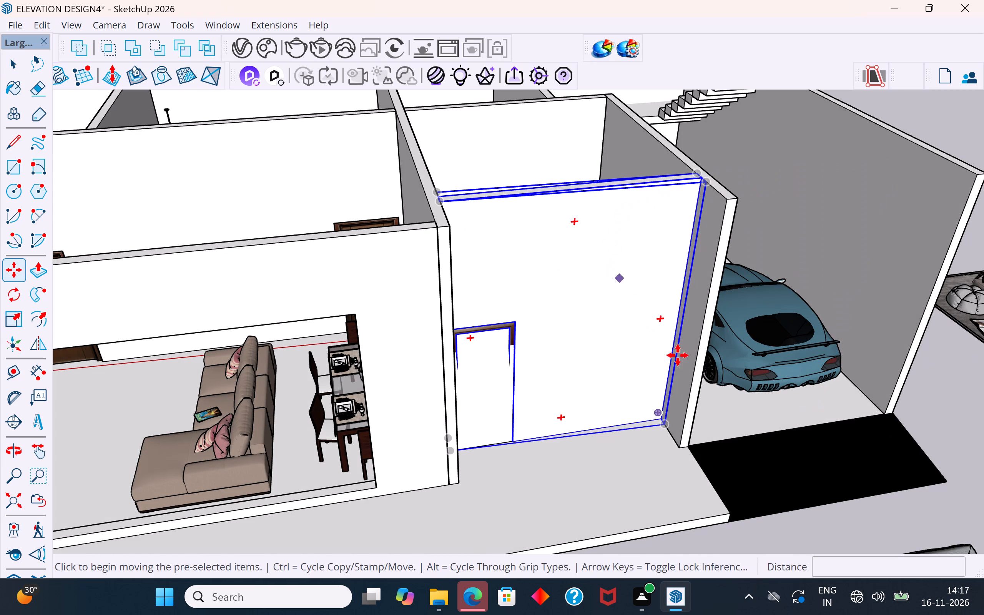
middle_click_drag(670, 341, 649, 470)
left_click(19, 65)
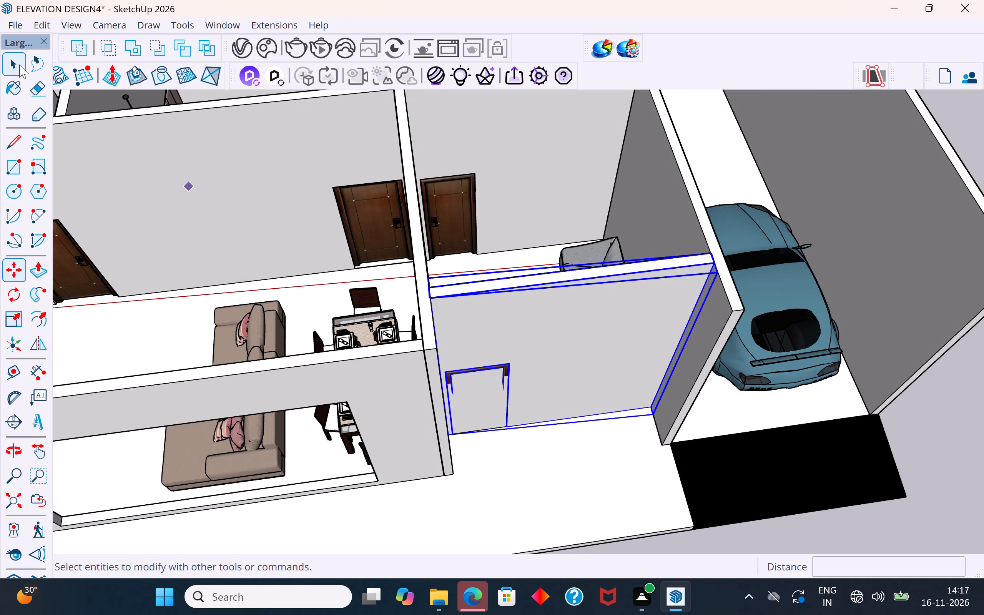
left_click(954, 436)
Move the old doorless front wall of the sofa room about 45' 3 3/4" out of the house, beyond the bed set.
scroll(364, 279, "up", 3)
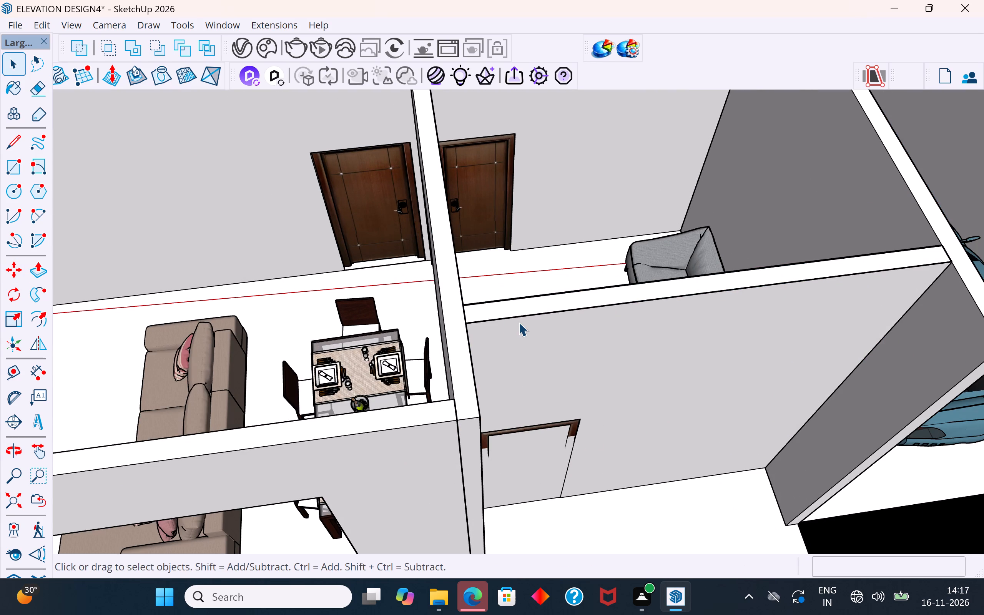
scroll(515, 318, "up", 17)
scroll(422, 237, "up", 5)
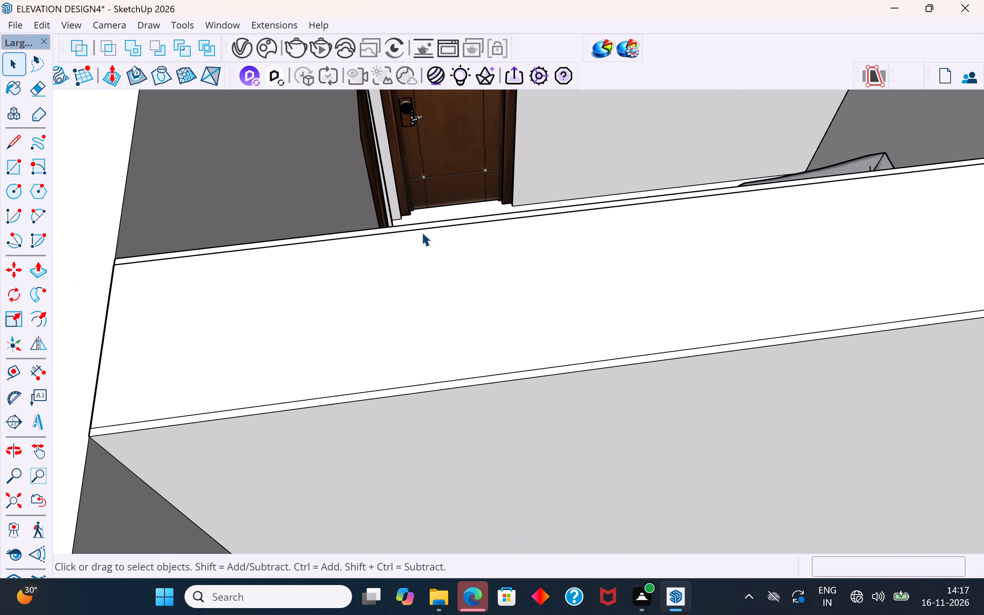
left_click(423, 223)
scroll(423, 223, "down", 12)
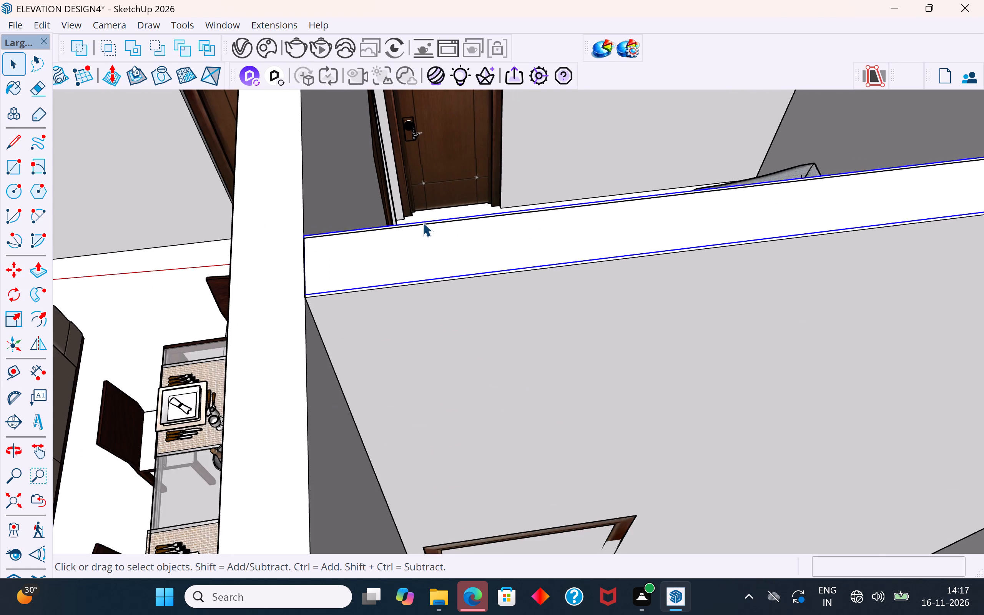
scroll(423, 223, "down", 5)
key("m")
left_click(360, 268)
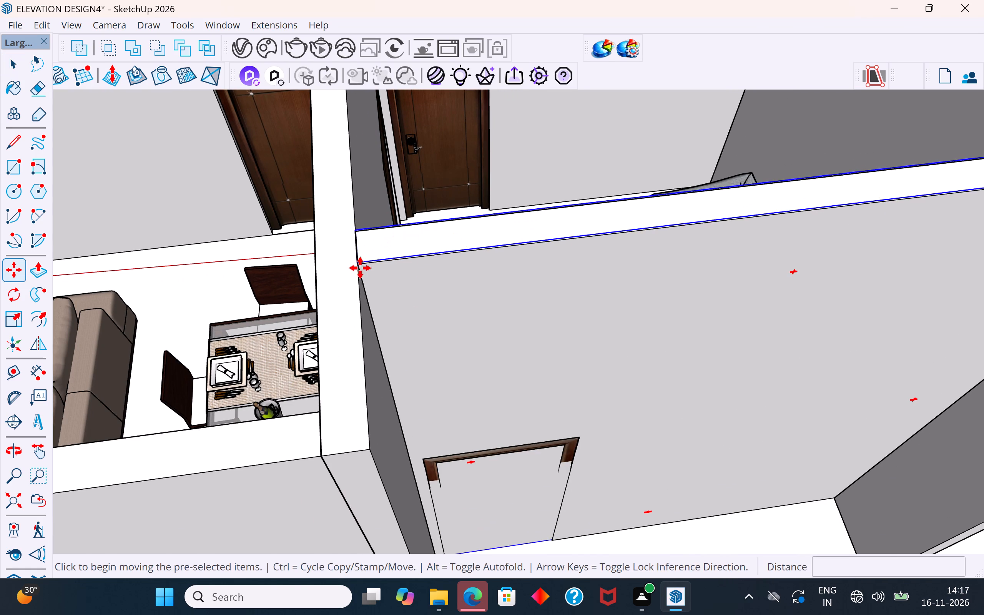
scroll(609, 296, "down", 20)
scroll(609, 296, "down", 3)
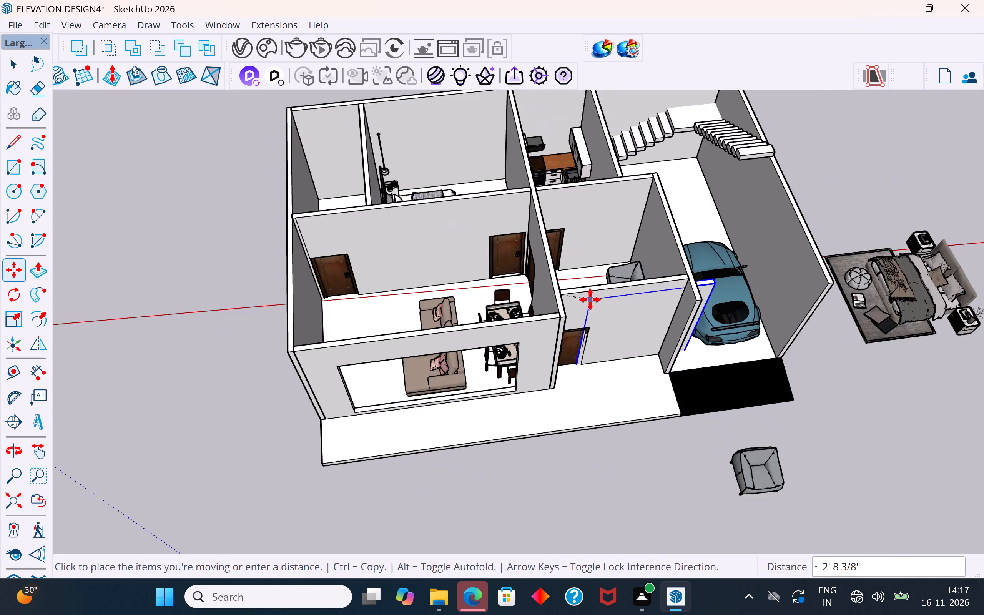
scroll(590, 299, "down", 3)
left_click(929, 269)
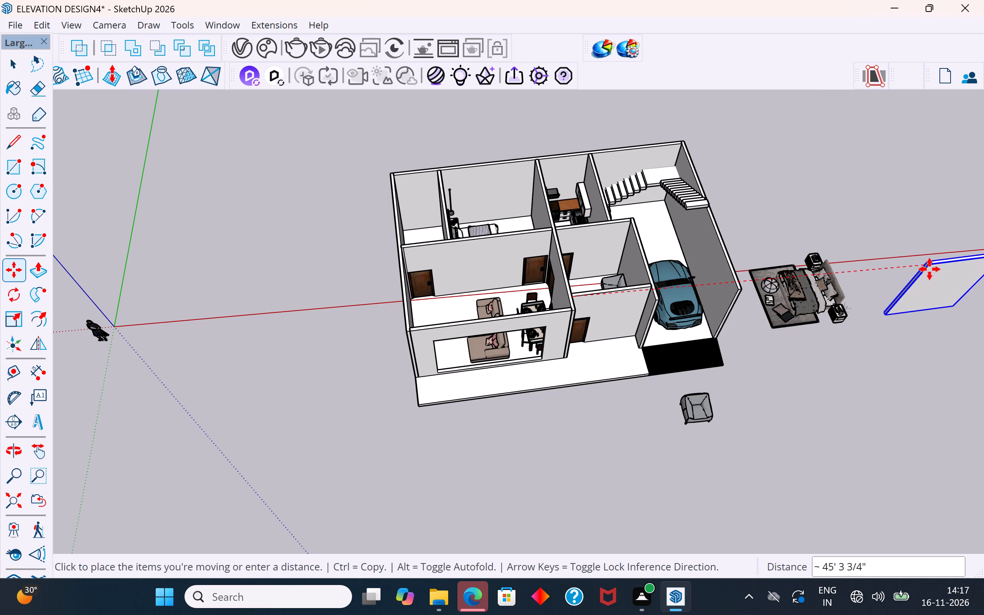
left_click(26, 64)
left_click(12, 66)
left_click(191, 192)
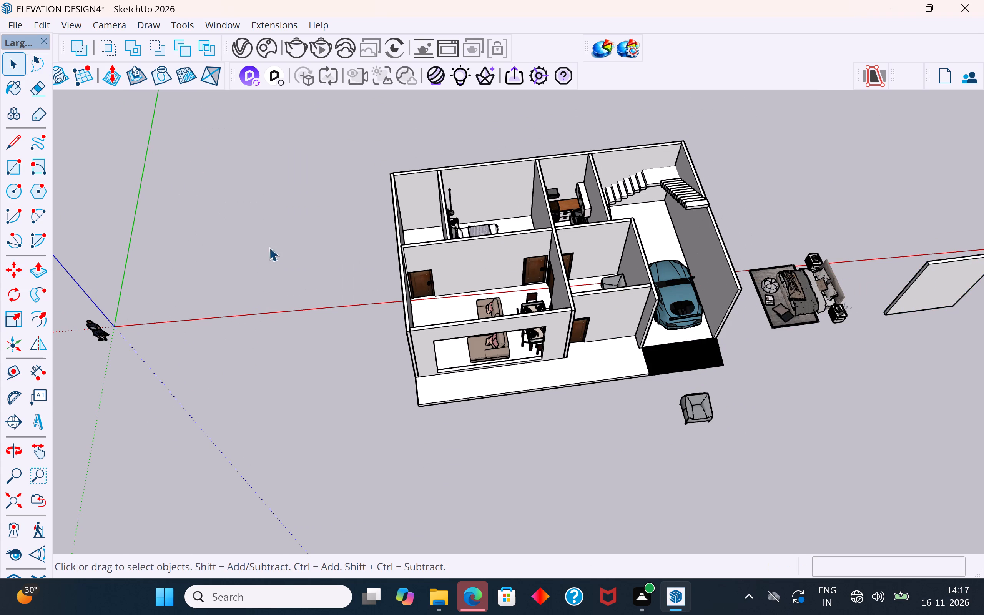
Extend the wall between the porch and the parking bay about 3' 11 5/8" forward to the porch's front edge with Push/Pull.
middle_click_drag(635, 335, 637, 296)
scroll(640, 336, "up", 9)
middle_click_drag(670, 360, 530, 303)
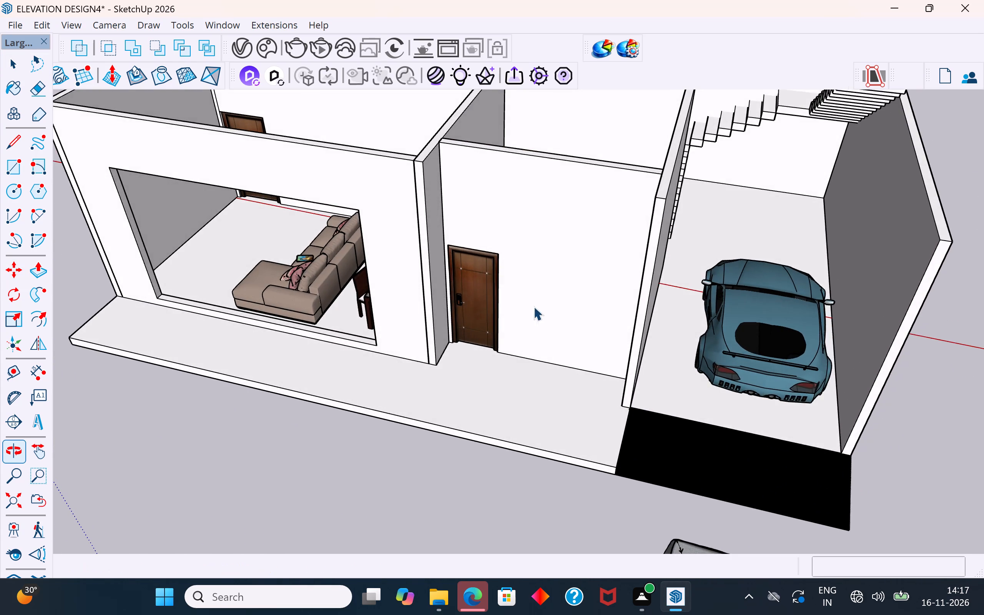
scroll(591, 433, "up", 3)
middle_click_drag(613, 427, 664, 356)
left_click(645, 342)
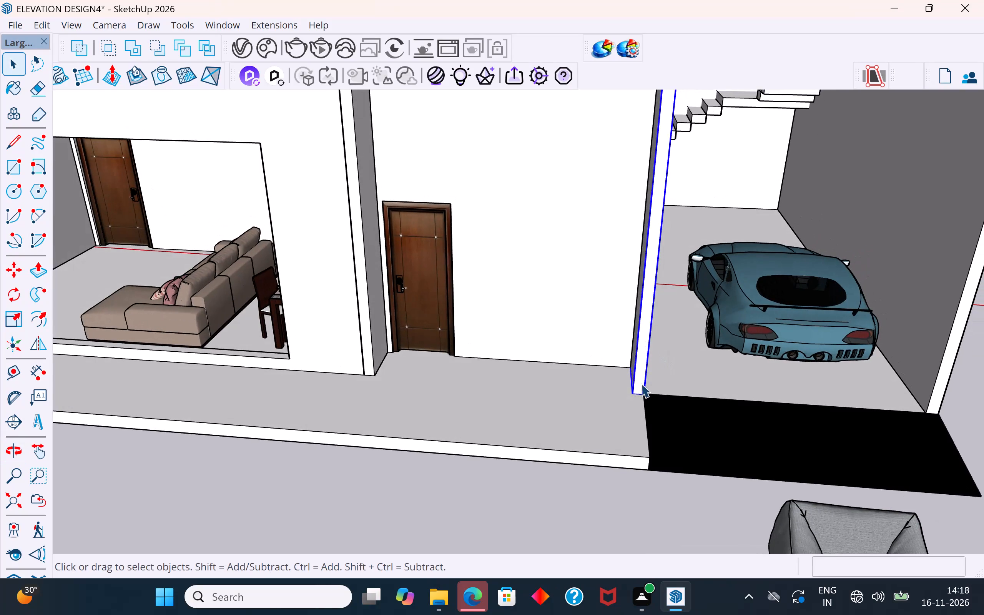
scroll(640, 386, "up", 5)
double_click(642, 379)
left_click(642, 374)
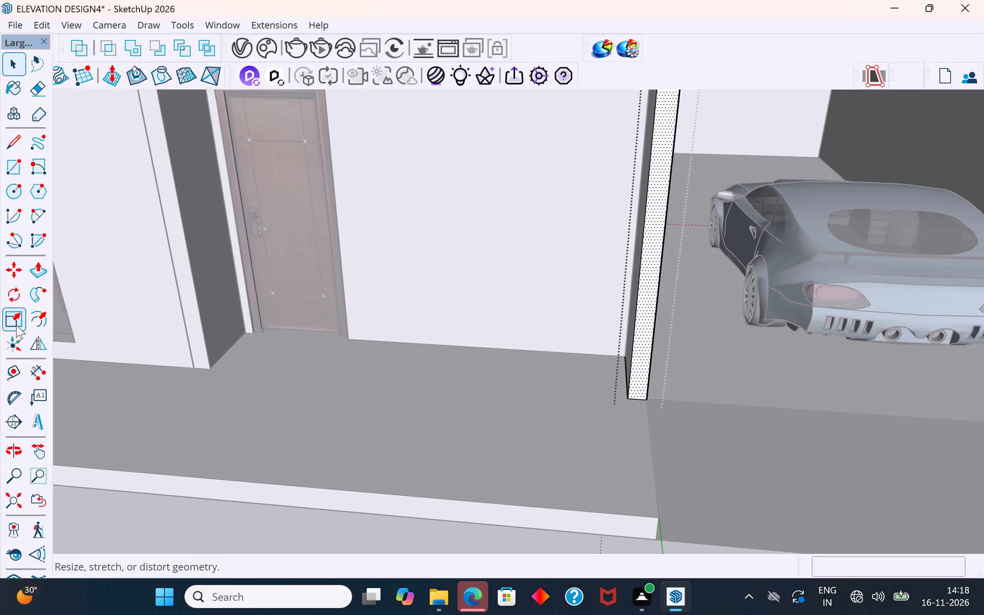
left_click(36, 279)
left_click(627, 397)
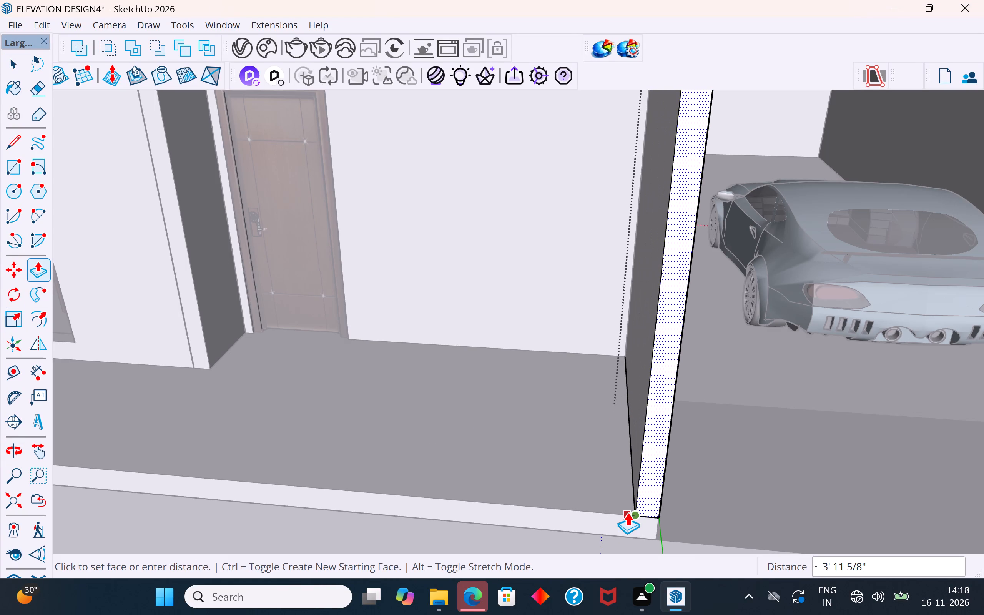
left_click(627, 512)
scroll(575, 399, "down", 10)
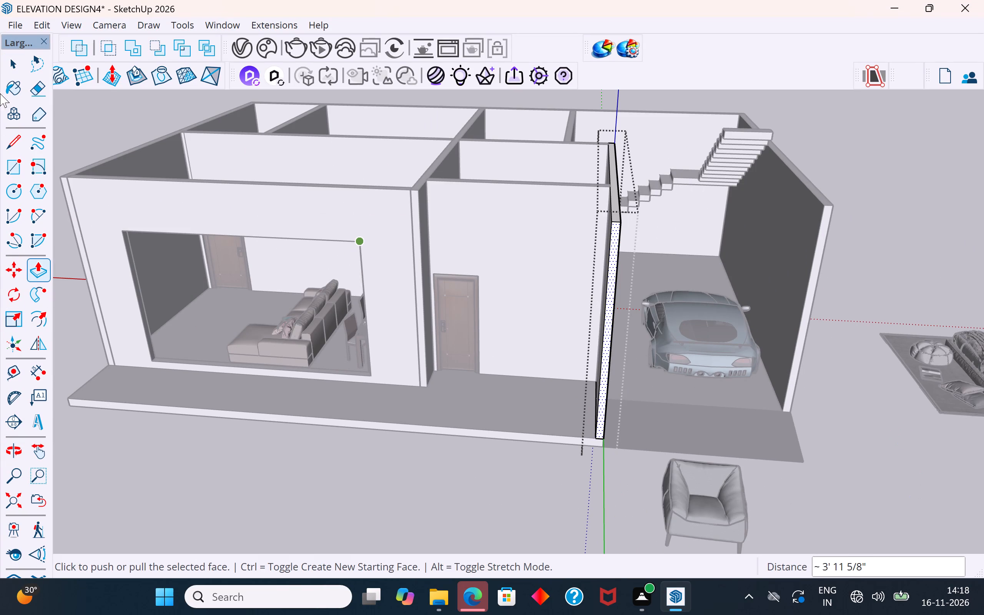
left_click(10, 68)
left_click(395, 527)
Examine the extended dividing wall, the new door wall, the porch and the parking bay from several angles.
scroll(532, 417, "down", 4)
middle_click_drag(551, 430, 627, 495)
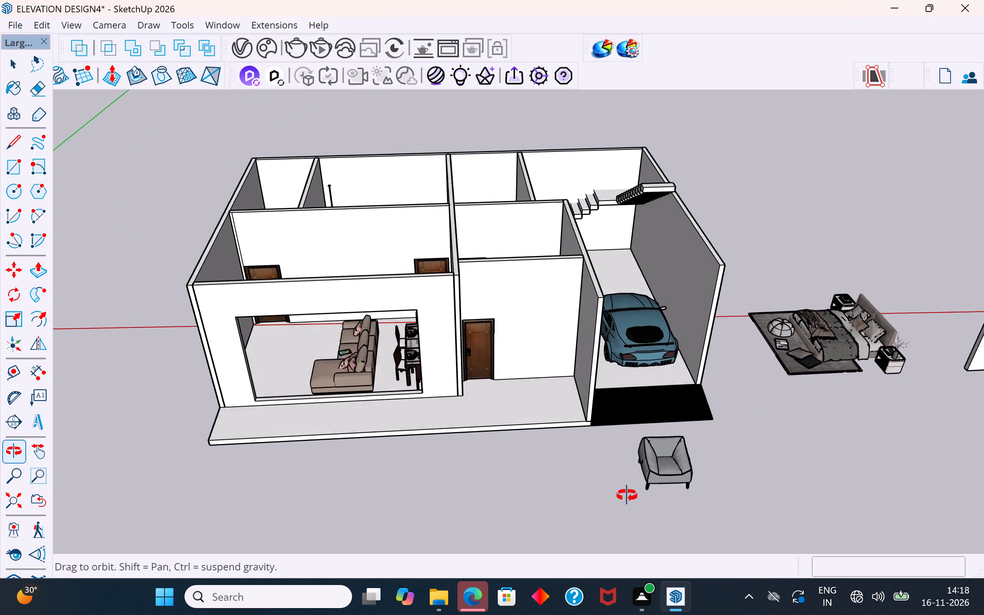
middle_click_drag(627, 495, 644, 523)
scroll(586, 440, "up", 4)
middle_click_drag(556, 427, 517, 492)
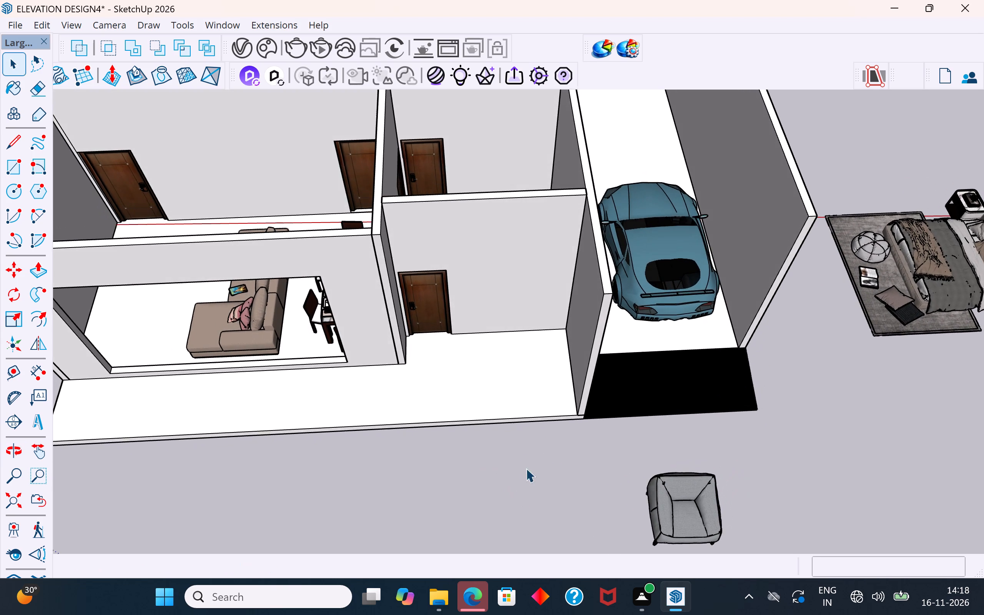
middle_click_drag(526, 468, 529, 444)
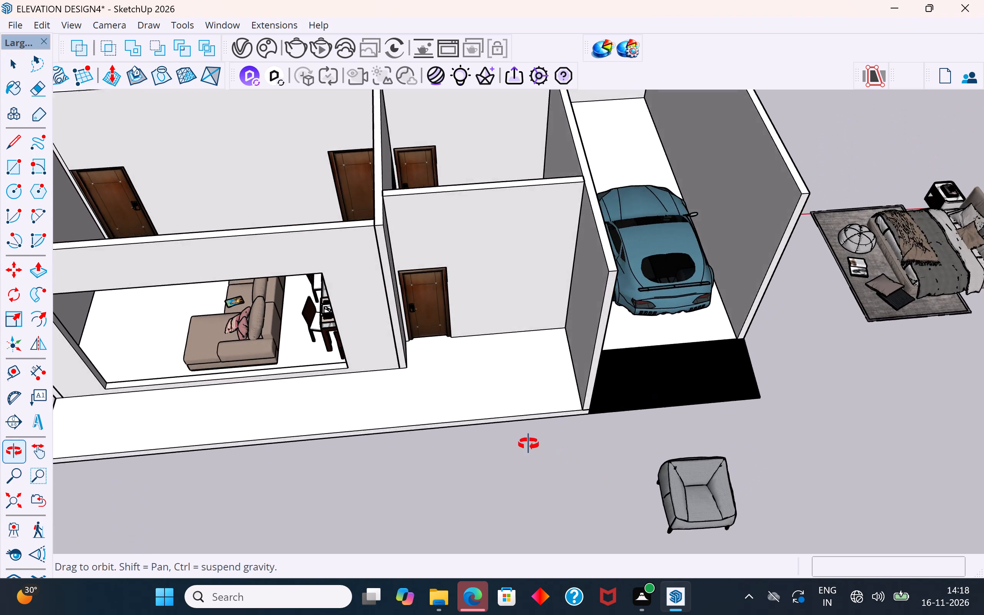
middle_click_drag(529, 444, 457, 446)
middle_click_drag(766, 426, 710, 387)
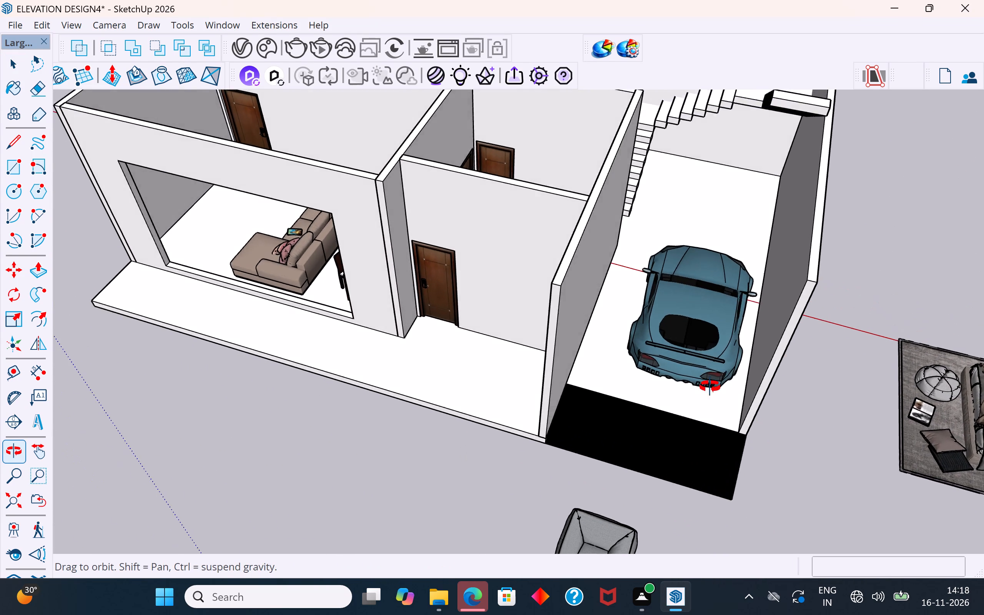
middle_click_drag(710, 387, 712, 346)
middle_click_drag(688, 474, 642, 401)
scroll(696, 491, "up", 3)
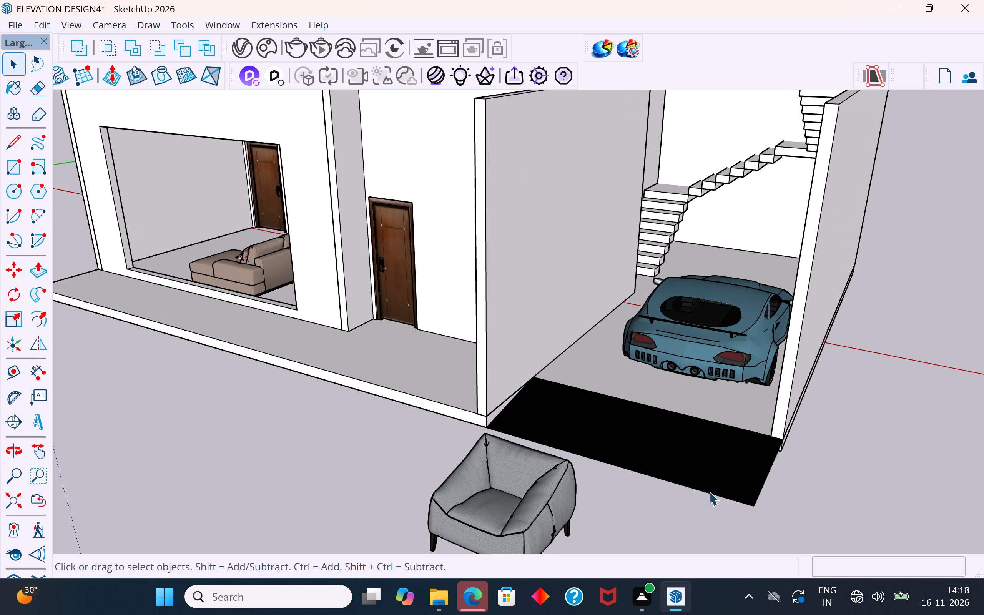
Select all the thin slabs of the parking bay's entrance ramp and make them into one group.
left_click(766, 472)
scroll(766, 472, "up", 7)
left_click(878, 469)
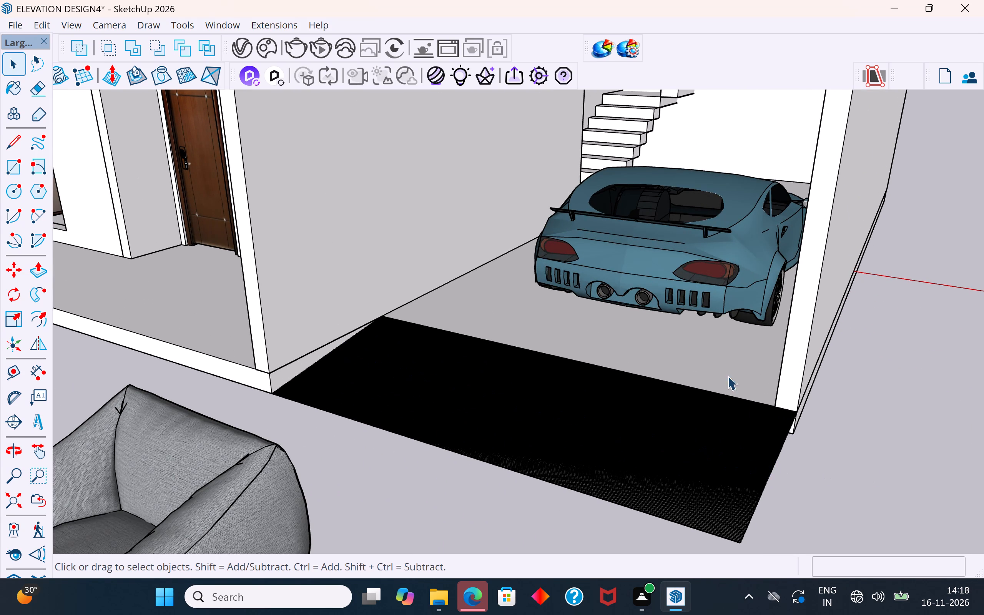
middle_click_drag(711, 296, 838, 509)
scroll(716, 301, "down", 1)
scroll(804, 421, "up", 3)
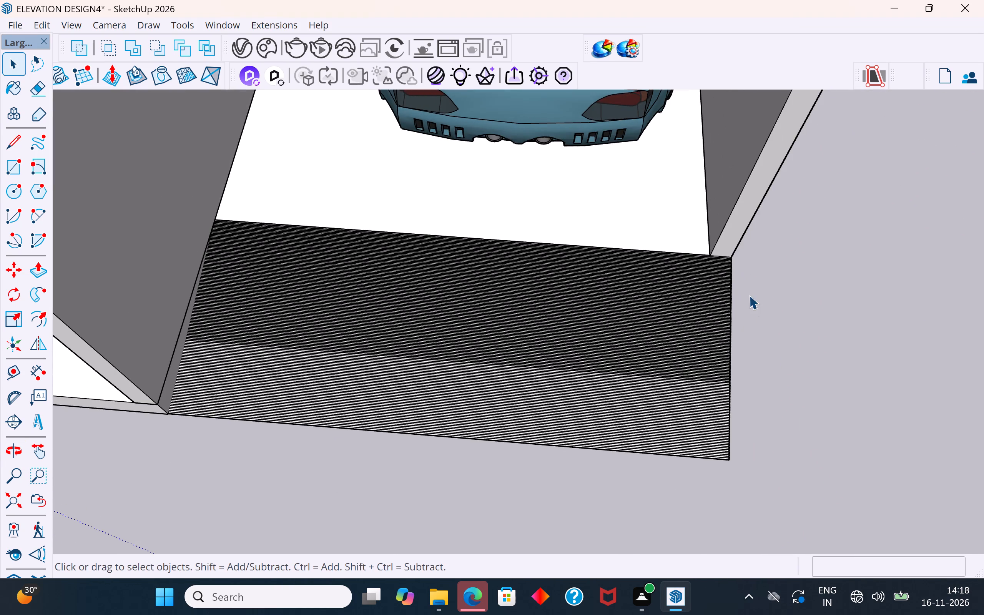
scroll(749, 295, "up", 5)
scroll(739, 243, "up", 3)
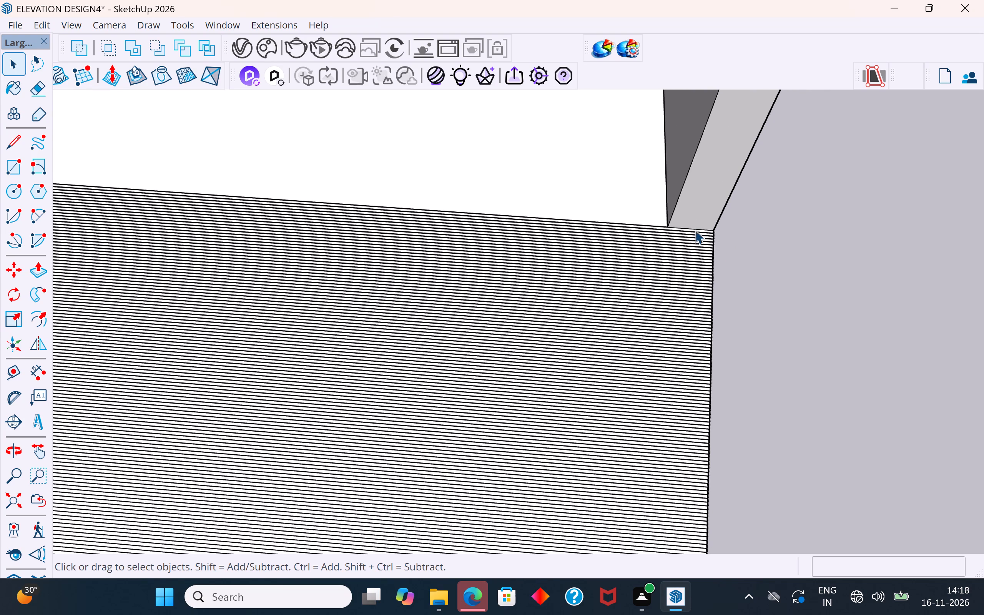
scroll(695, 230, "up", 10)
left_click(698, 229)
scroll(708, 243, "up", 3)
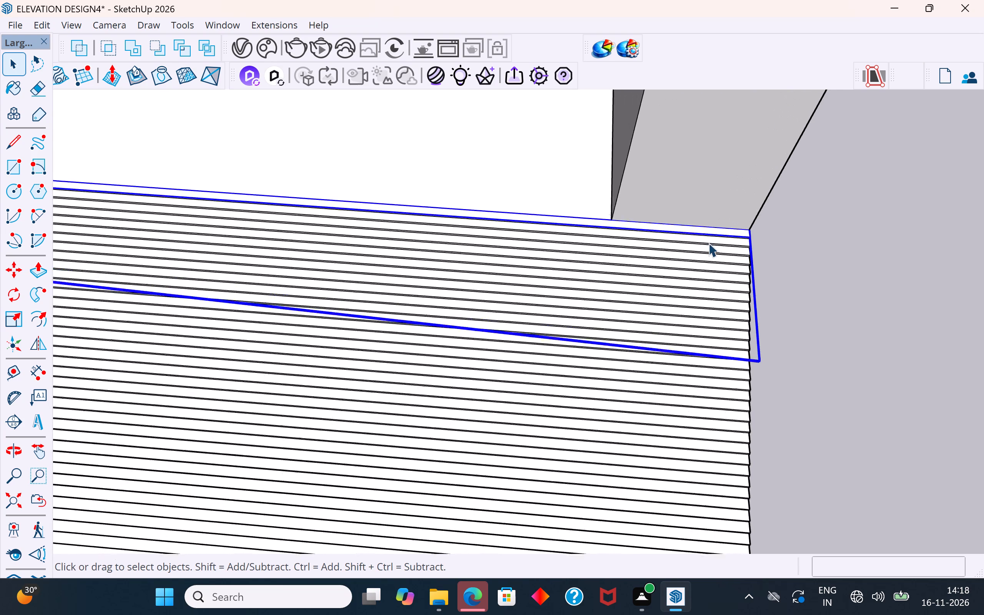
scroll(708, 243, "up", 1)
left_click(720, 238, "ctrl")
left_click(722, 248, "ctrl")
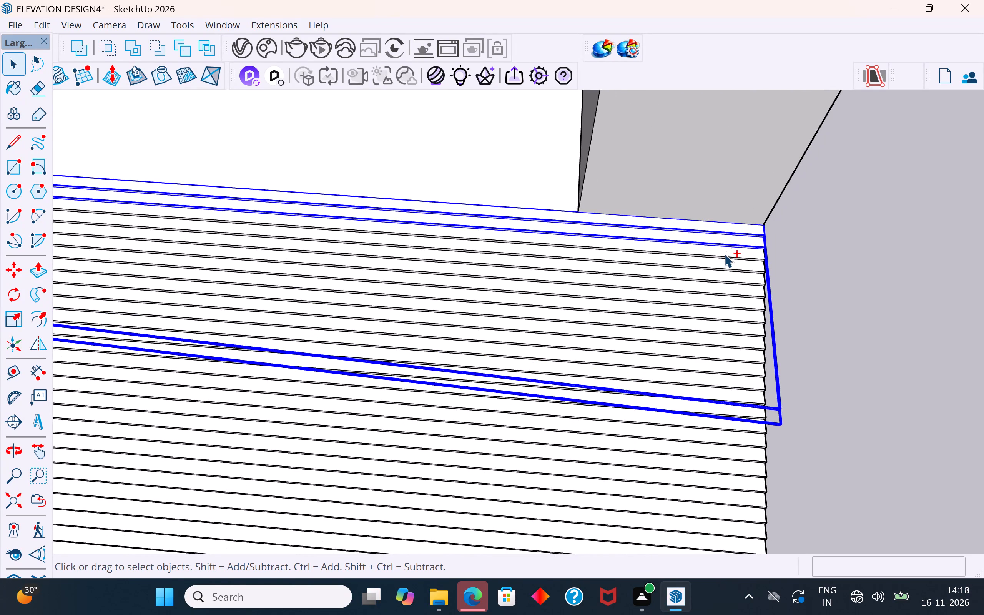
left_click(729, 251, "ctrl")
left_click(732, 265, "ctrl")
left_click(732, 276, "ctrl")
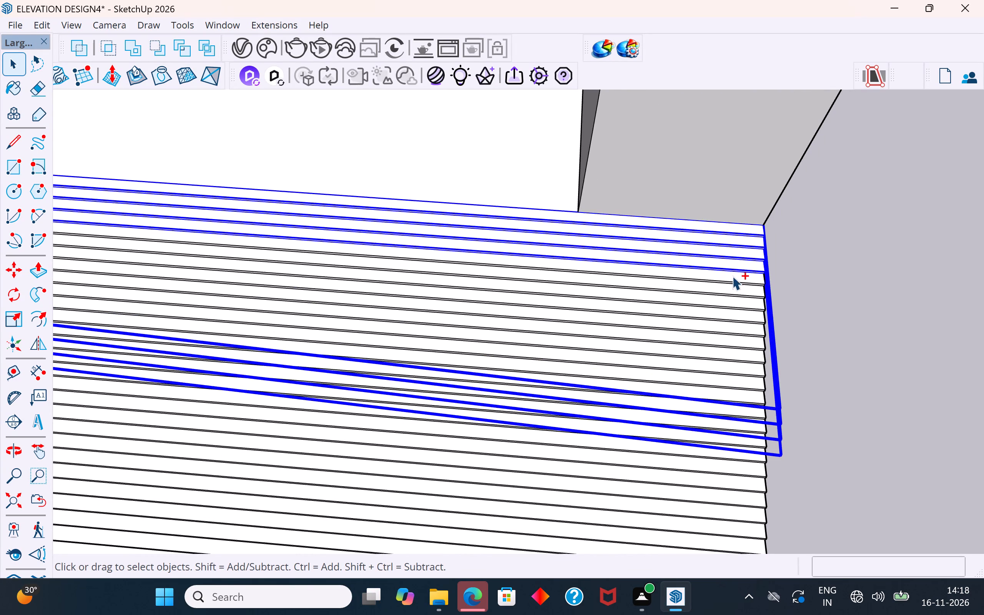
left_click(728, 290, "ctrl")
left_click(728, 301, "ctrl")
left_click(728, 315, "ctrl")
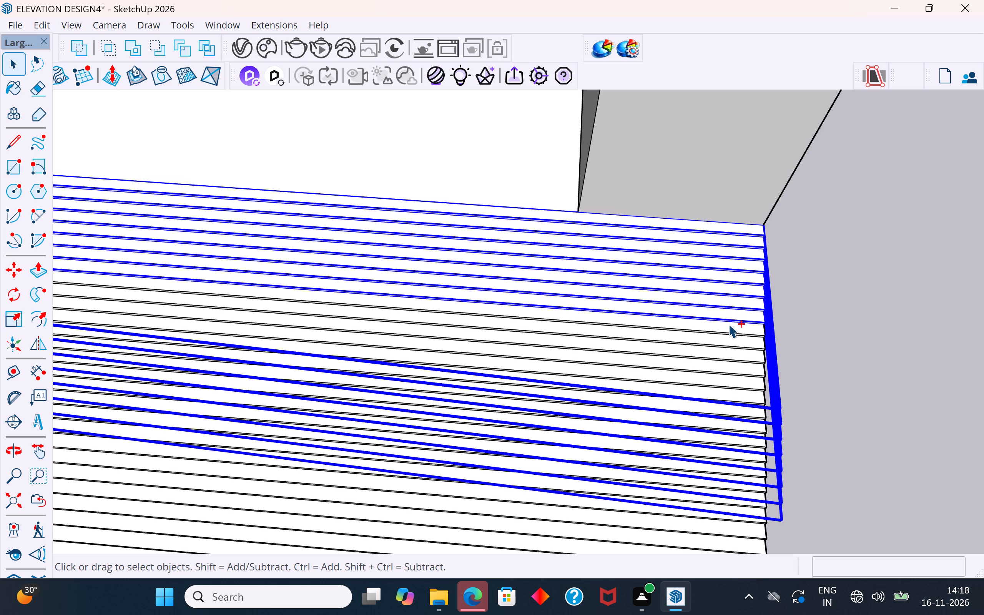
left_click(728, 328, "ctrl")
left_click(724, 346, "ctrl")
left_click(724, 353, "ctrl")
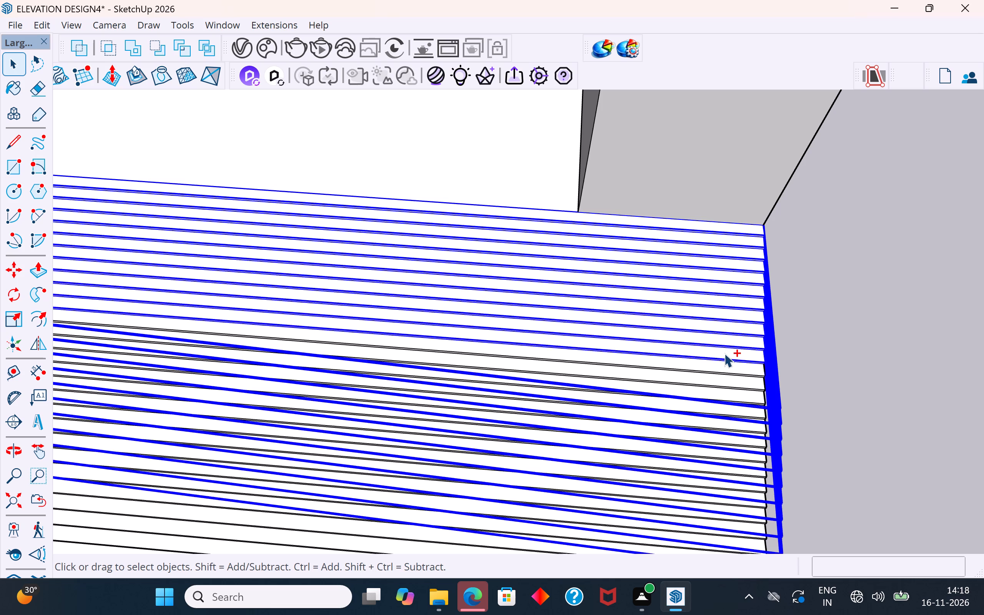
left_click(722, 363, "ctrl")
left_click(720, 381, "ctrl")
left_click(720, 392, "ctrl")
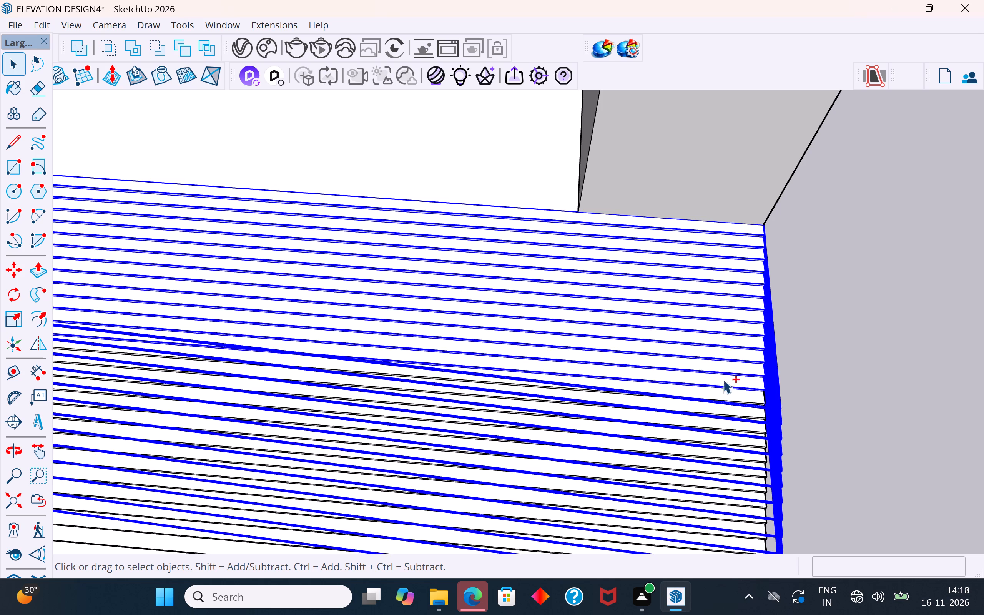
scroll(723, 322, "down", 4)
scroll(724, 386, "up", 4)
scroll(693, 237, "down", 3)
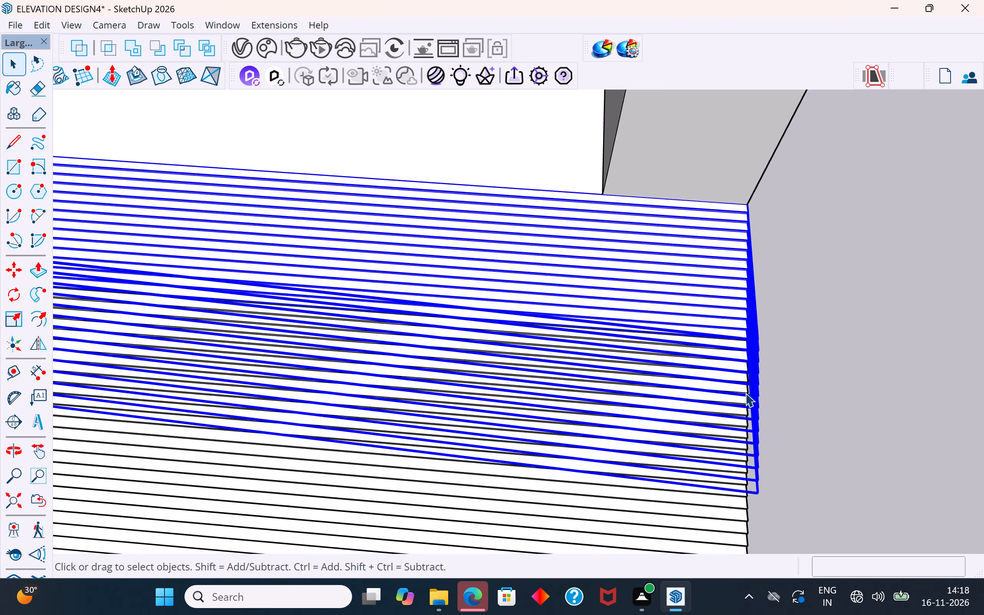
middle_click_drag(743, 394, 575, 186)
middle_click_drag(711, 380, 611, 274)
scroll(742, 304, "down", 5)
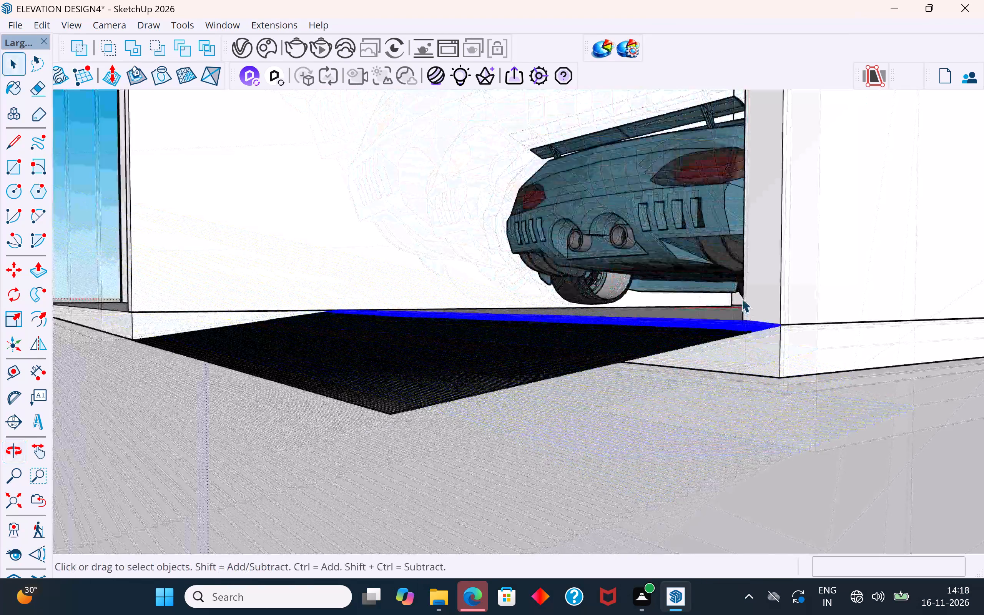
middle_click_drag(741, 315, 744, 370)
scroll(733, 429, "up", 20)
scroll(733, 429, "up", 2)
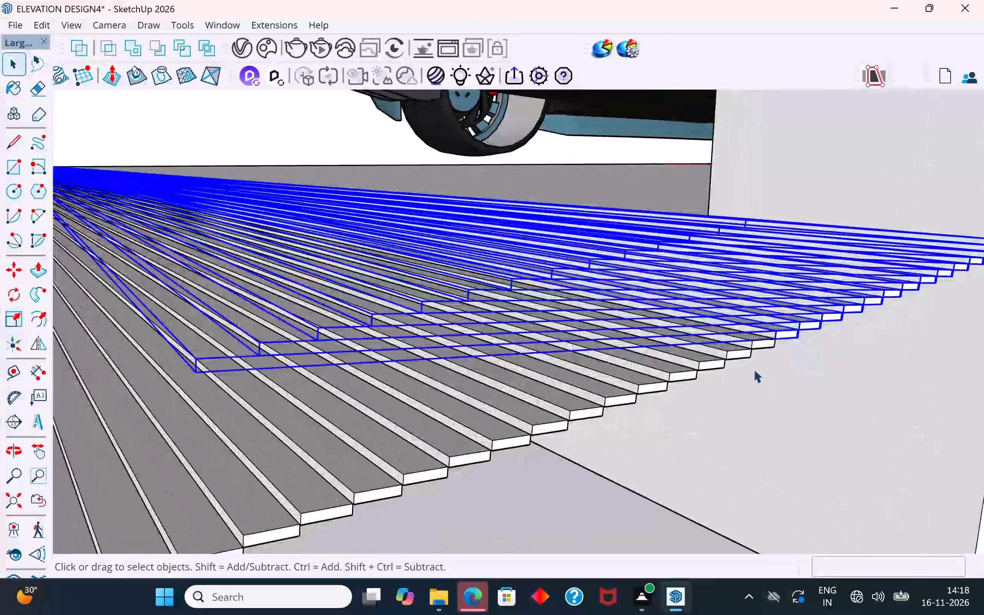
scroll(753, 369, "up", 8)
left_click(775, 328, "ctrl")
left_click(728, 351, "ctrl")
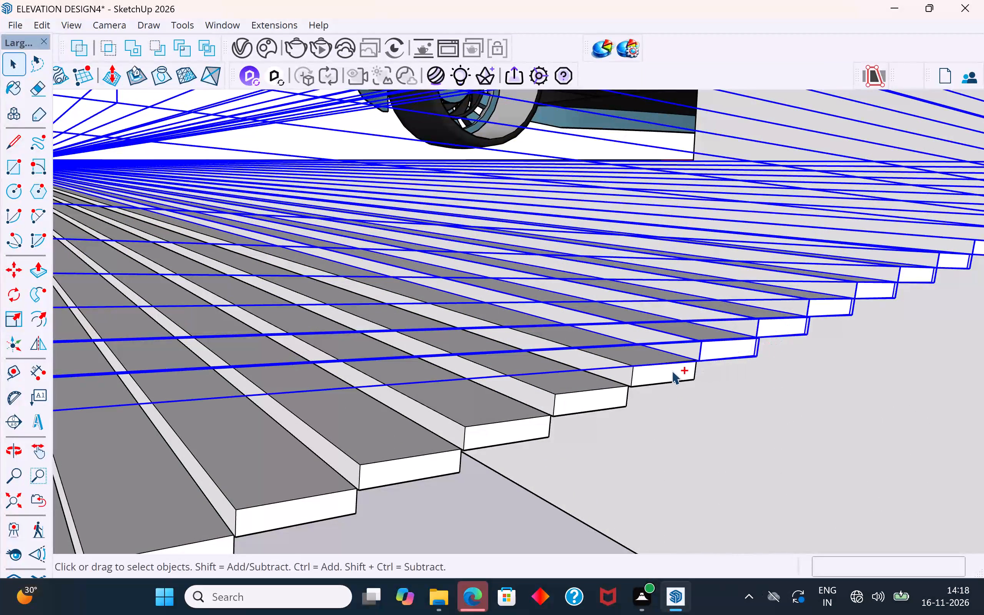
left_click(663, 374, "ctrl")
left_click(590, 397, "ctrl")
left_click(516, 432, "ctrl")
scroll(665, 295, "down", 5)
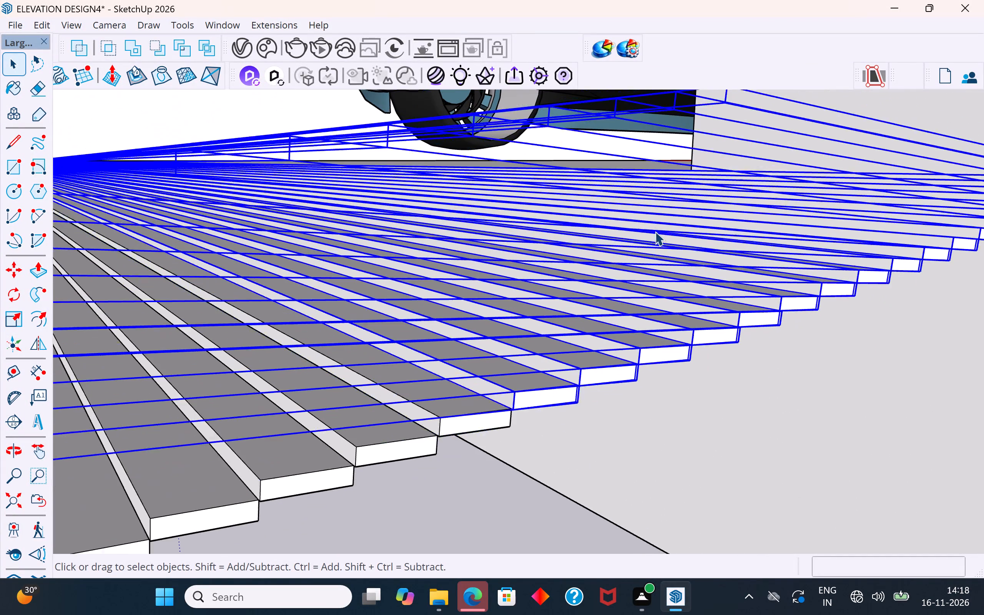
left_click(545, 352, "ctrl")
left_click(489, 372, "ctrl")
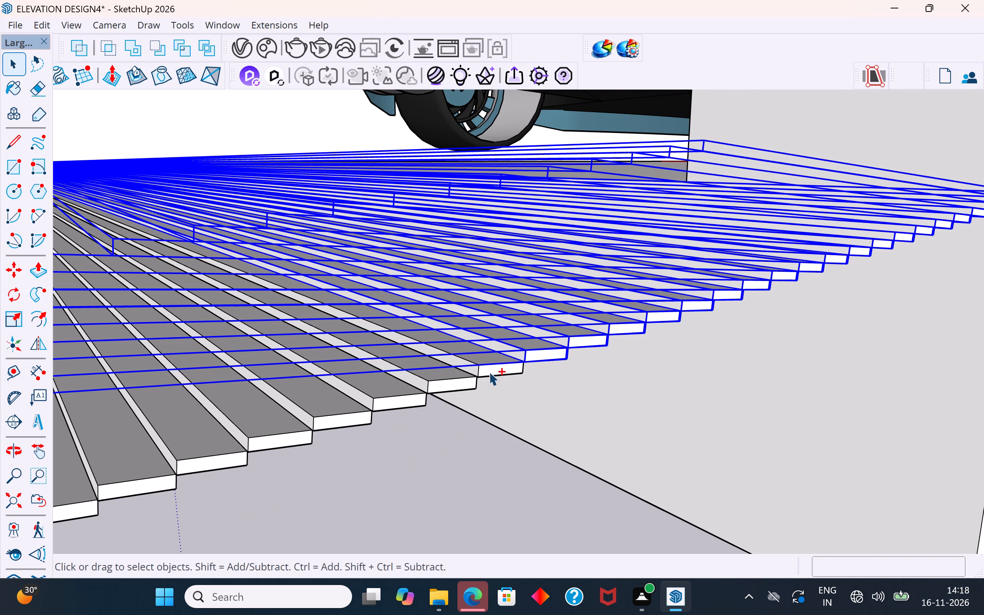
left_click(464, 381, "ctrl")
left_click(405, 399, "ctrl")
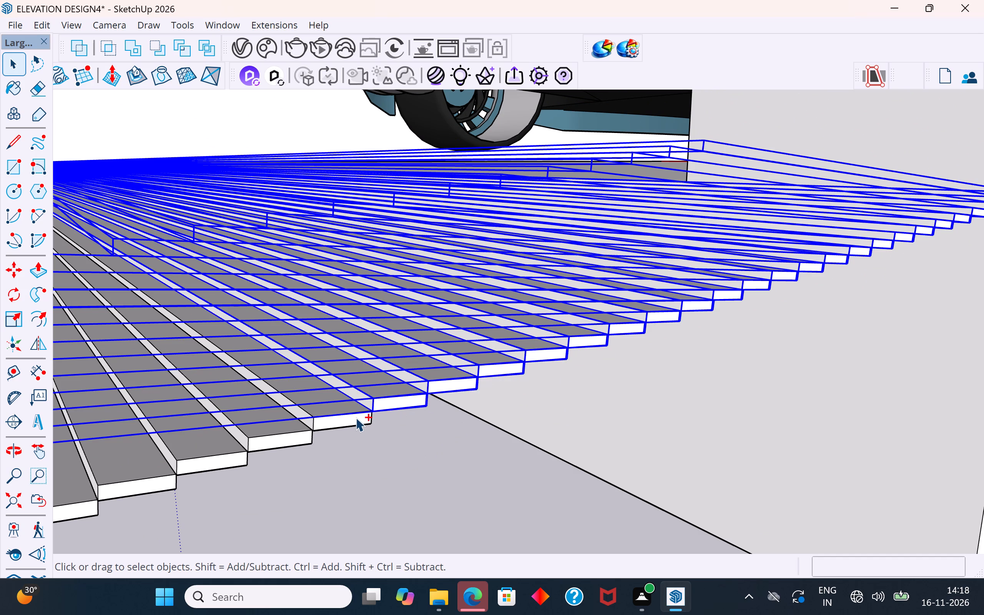
left_click(356, 417, "ctrl")
left_click(284, 440, "ctrl")
scroll(680, 231, "down", 9)
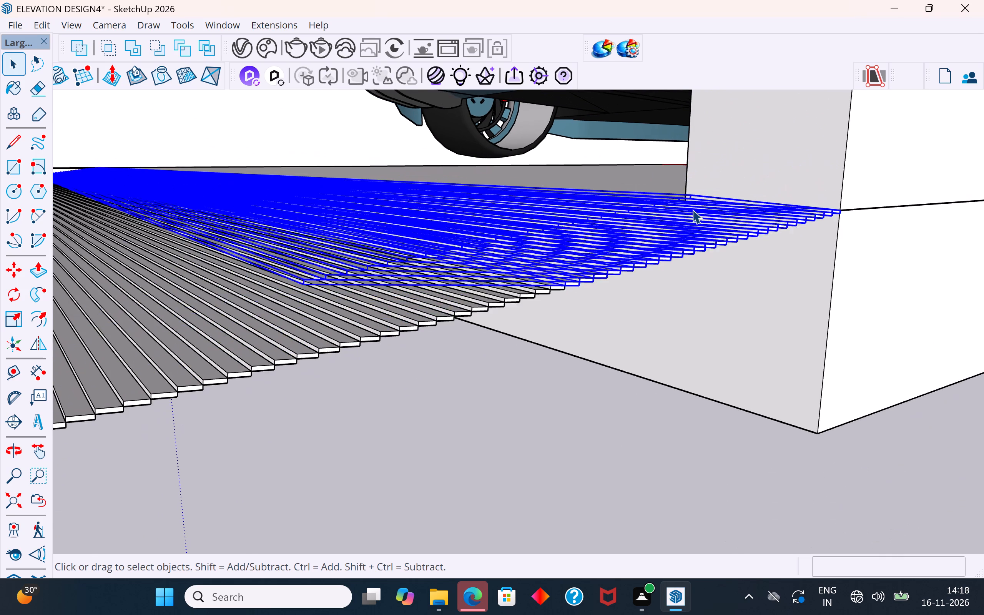
scroll(692, 209, "down", 1)
middle_click_drag(678, 250, 638, 366)
scroll(572, 270, "up", 19)
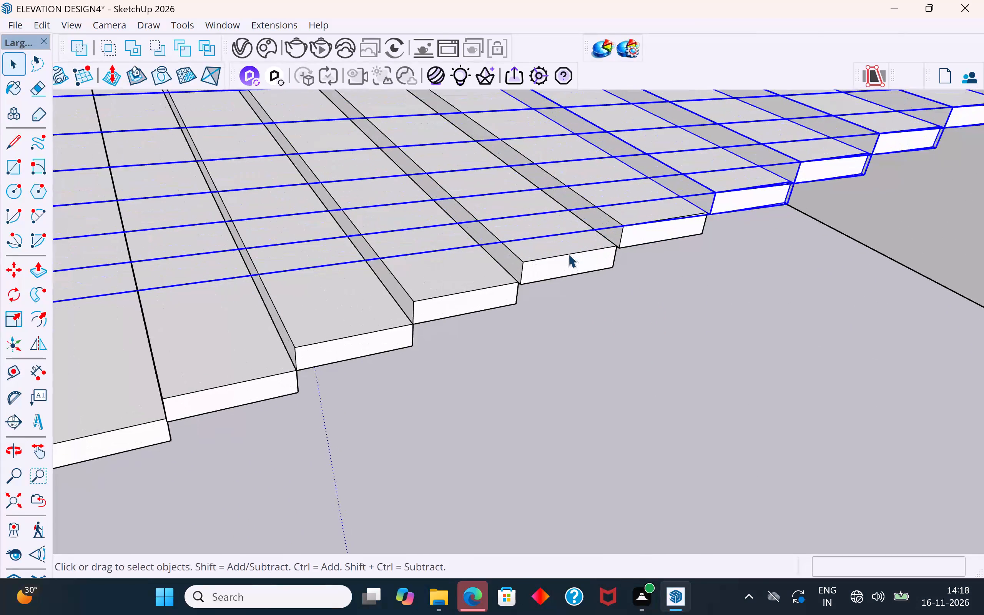
left_click(657, 230, "ctrl")
left_click(600, 254, "ctrl")
left_click(486, 301, "ctrl")
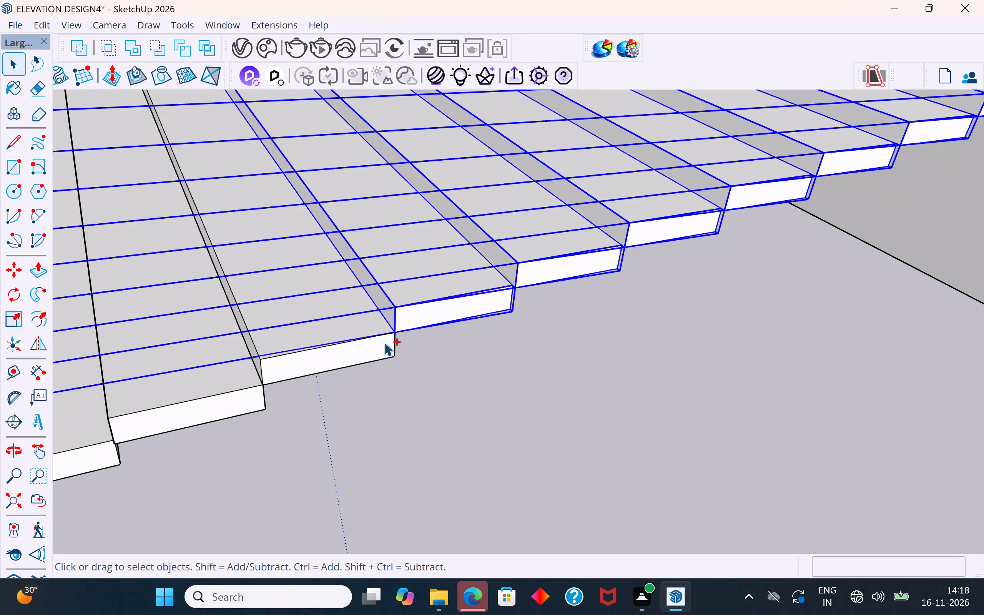
left_click(348, 354, "ctrl")
scroll(703, 139, "down", 9)
scroll(597, 200, "up", 5)
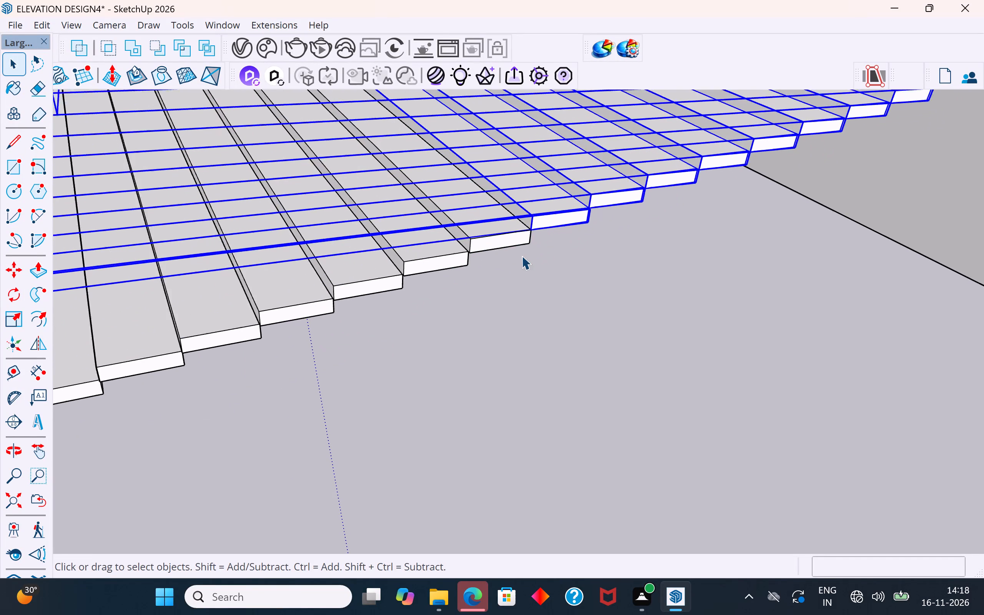
scroll(522, 256, "up", 3)
left_click(502, 239, "ctrl")
left_click(413, 266, "ctrl")
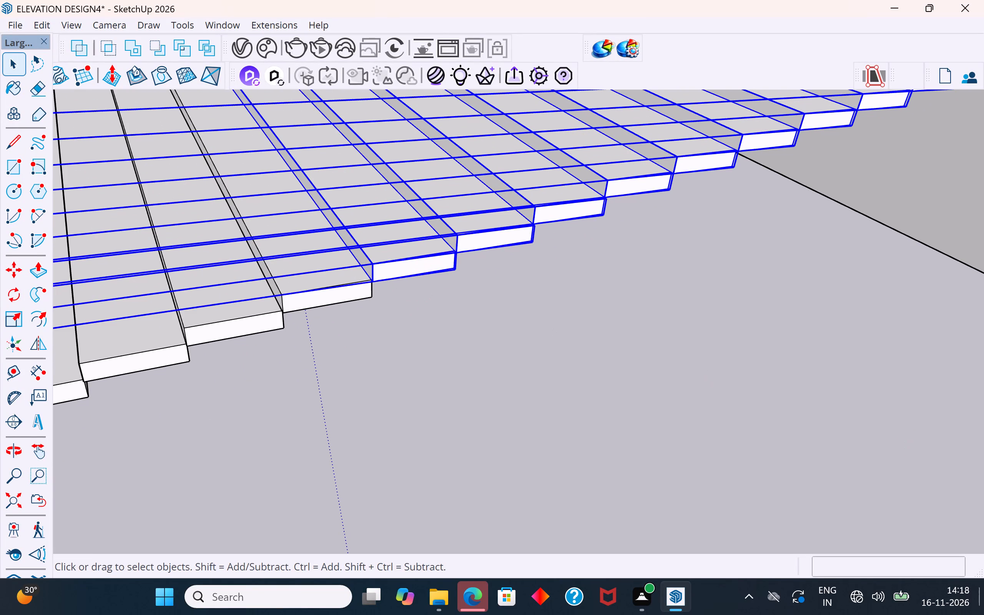
left_click(328, 299, "ctrl")
left_click(261, 324, "ctrl")
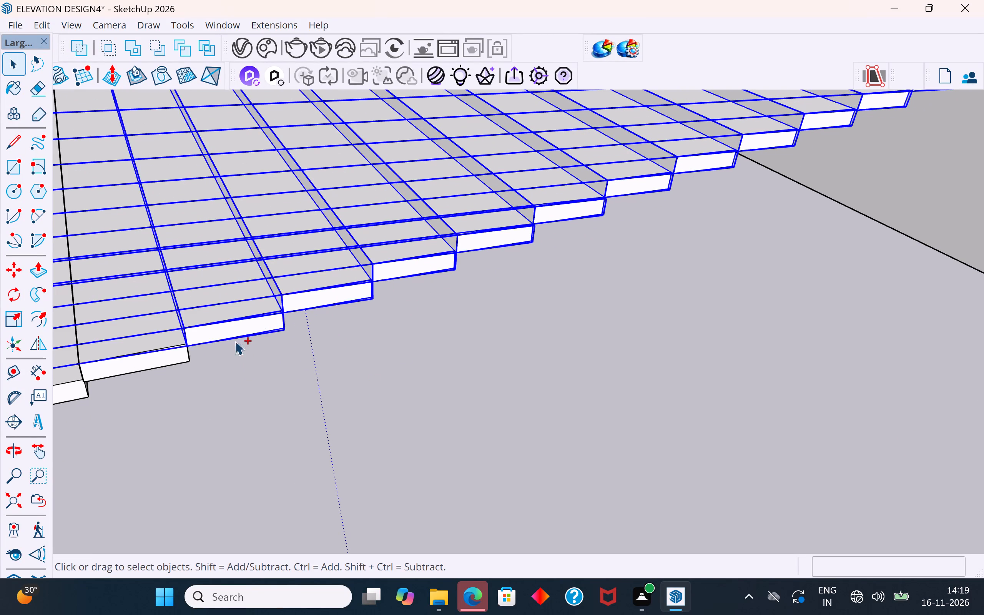
left_click(142, 362, "ctrl")
scroll(643, 207, "down", 11)
middle_click_drag(633, 213, 521, 317)
scroll(332, 309, "up", 4)
middle_click_drag(335, 265, 379, 122)
scroll(281, 294, "up", 5)
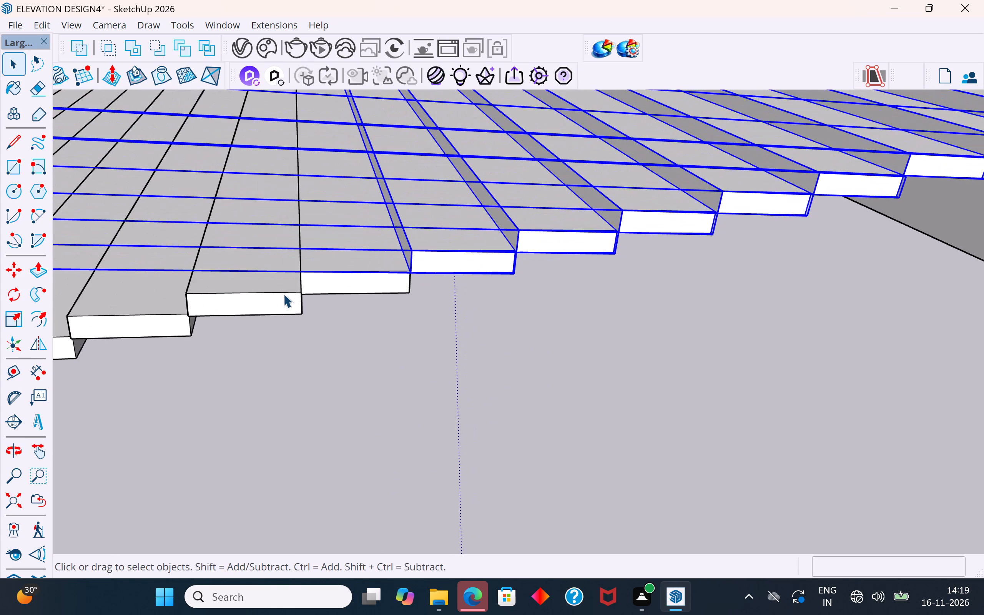
left_click(347, 279, "ctrl")
left_click(263, 311, "ctrl")
left_click(156, 320, "ctrl")
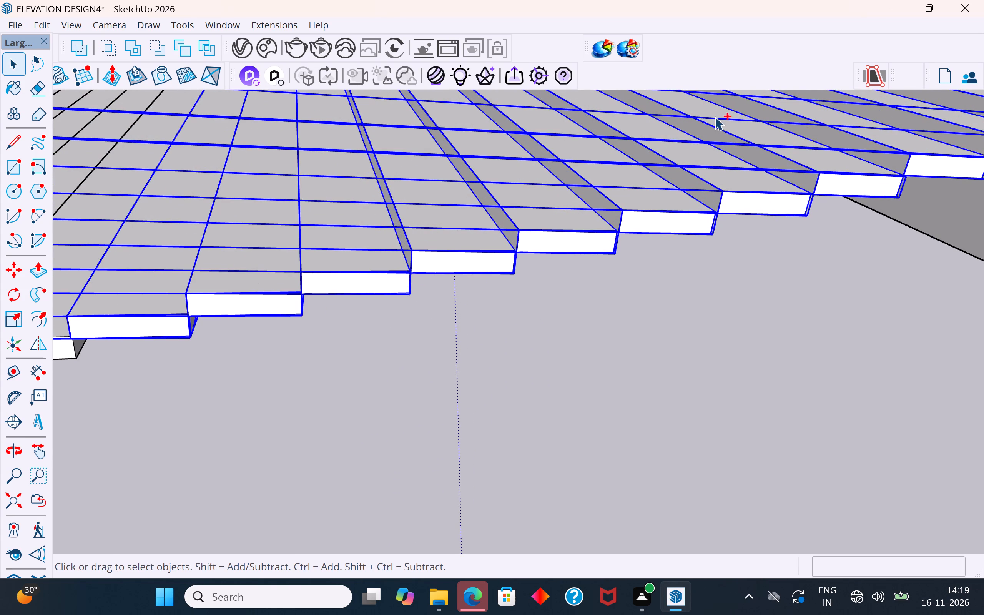
scroll(866, 78, "down", 5)
scroll(529, 259, "down", 5)
scroll(466, 273, "up", 8)
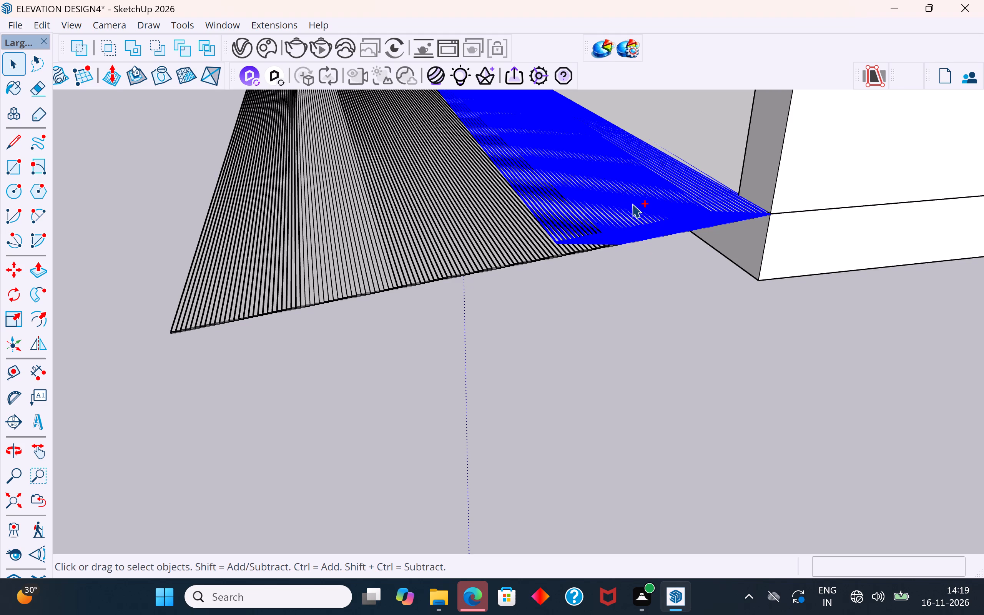
left_click_drag(632, 204, 157, 382, "ctrl")
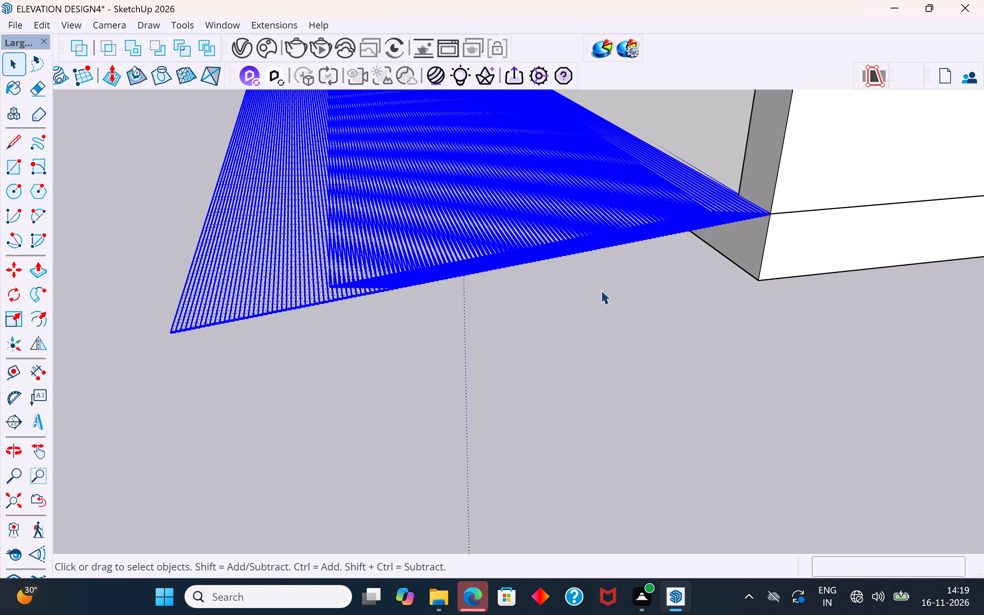
scroll(608, 287, "down", 3)
right_click(588, 218)
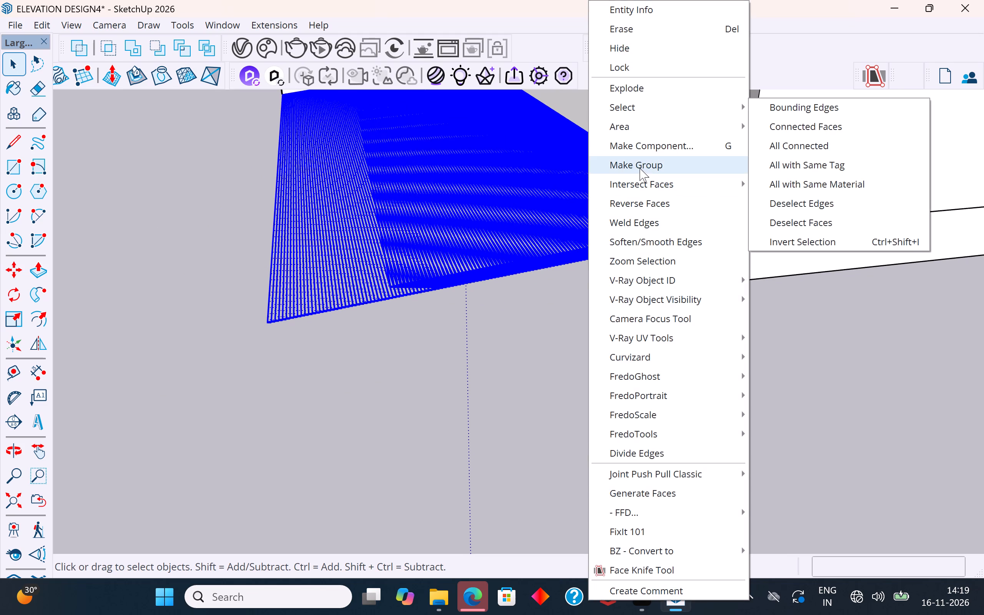
left_click(643, 164)
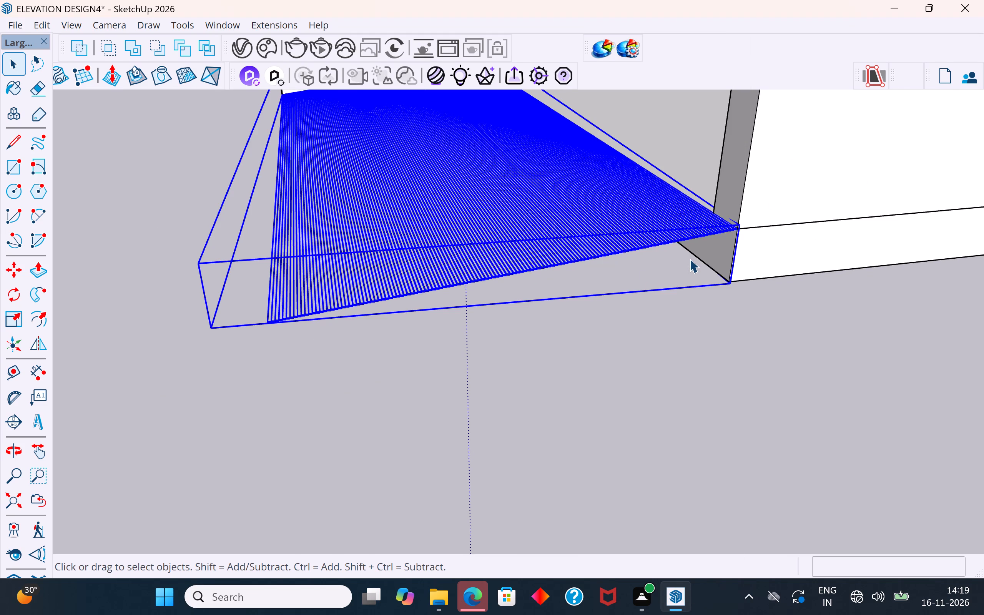
Scale the ramp group to about 0.96 in red and 1.00 in green, bringing its side to the outer wall's inner corner.
key("s")
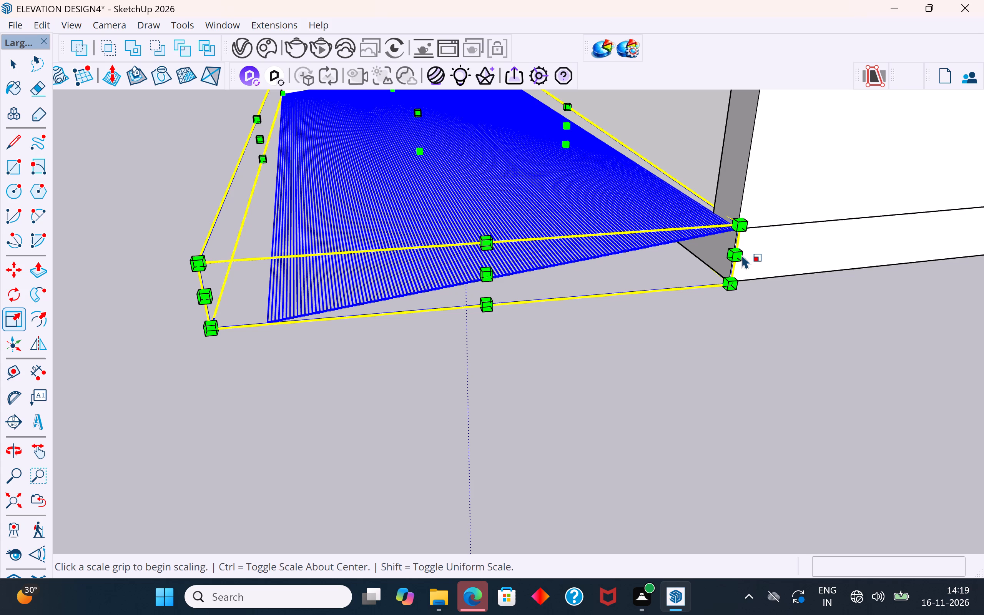
left_click(736, 255)
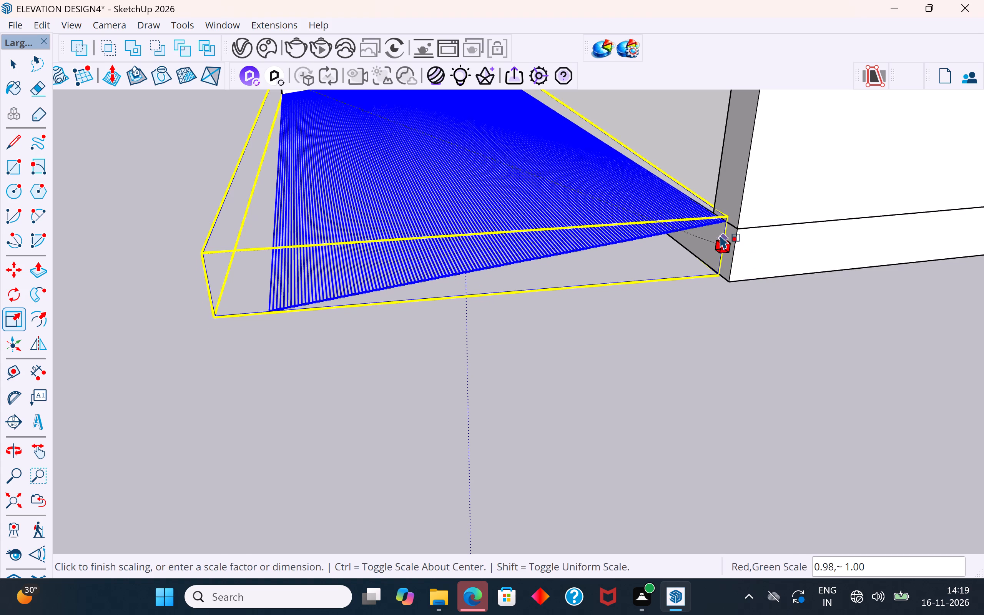
scroll(716, 229, "up", 8)
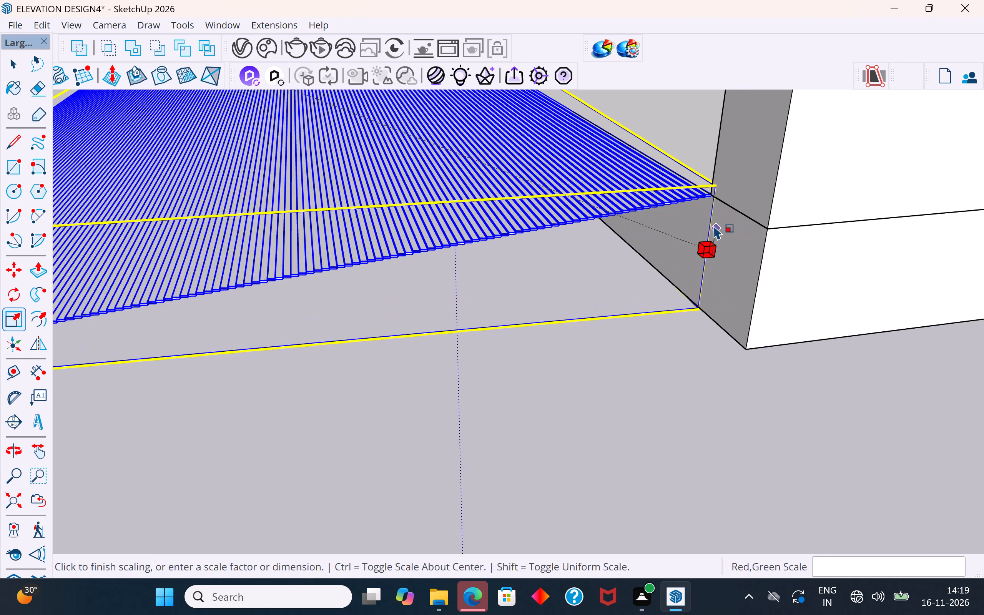
left_click(710, 222)
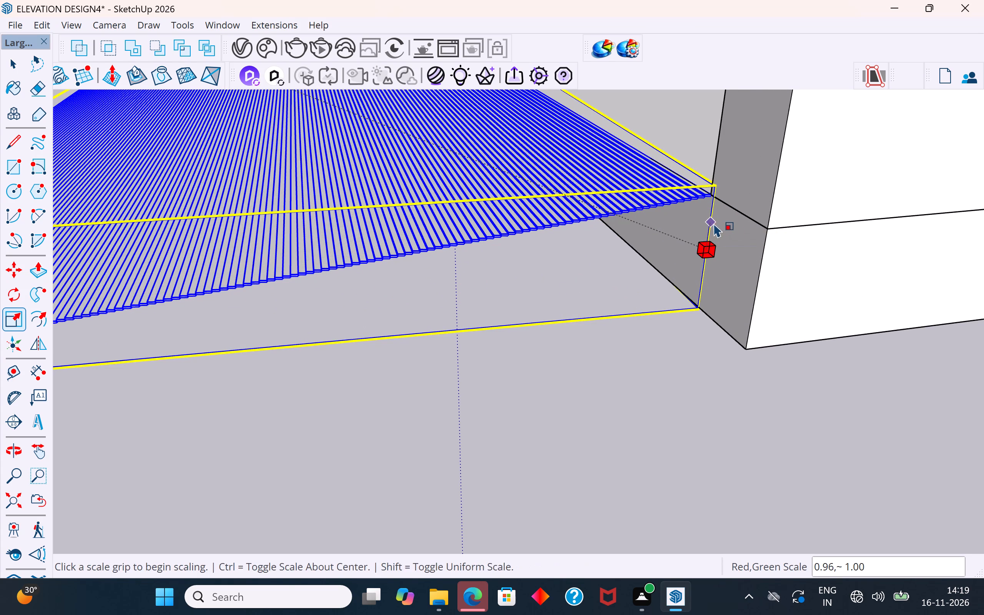
left_click(17, 68)
left_click(345, 346)
scroll(597, 294, "down", 5)
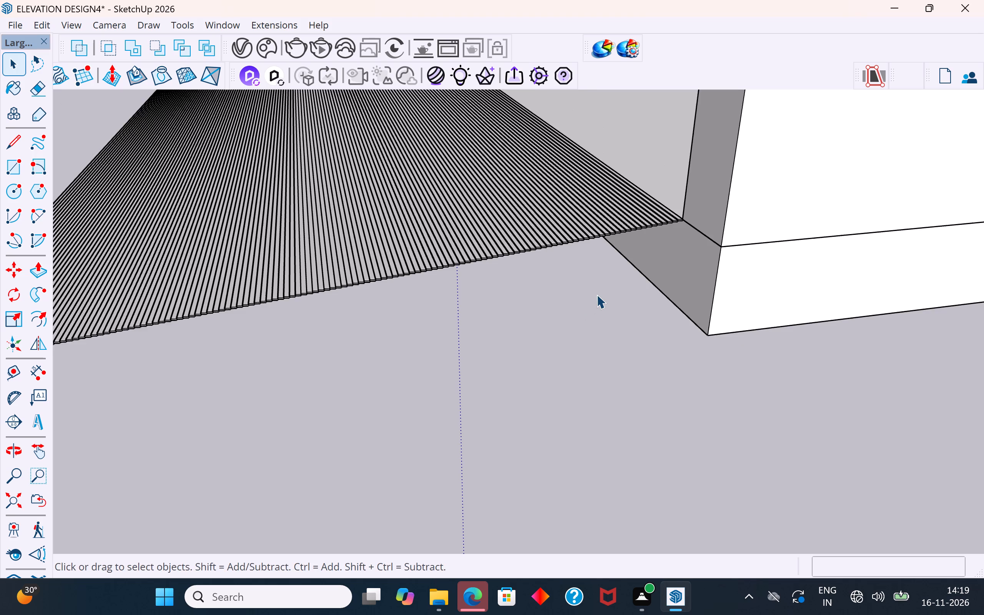
middle_click_drag(603, 296, 737, 420)
scroll(647, 194, "up", 20)
scroll(647, 194, "up", 1)
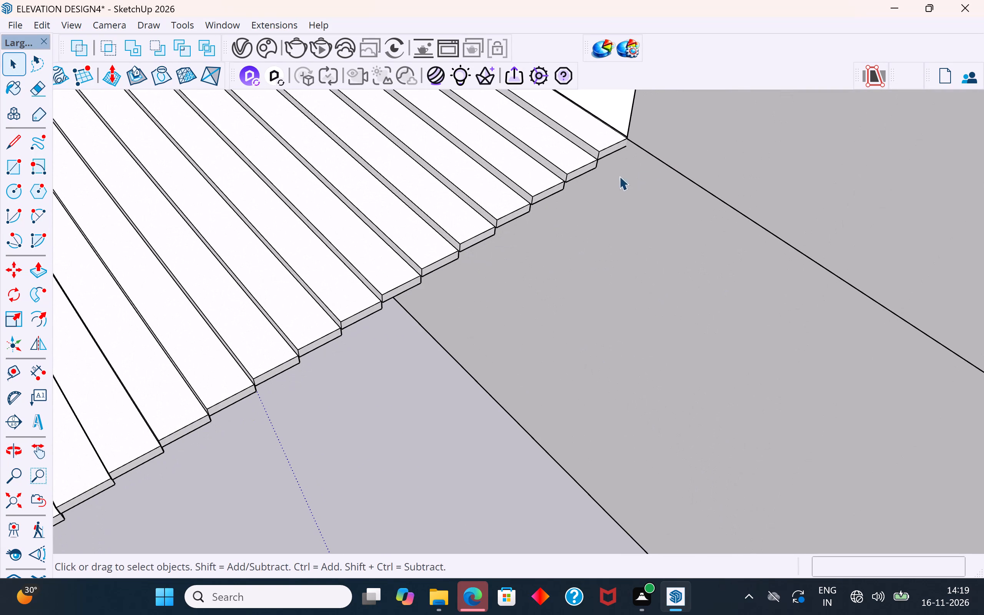
left_click(612, 150)
scroll(653, 211, "down", 16)
left_click(605, 433)
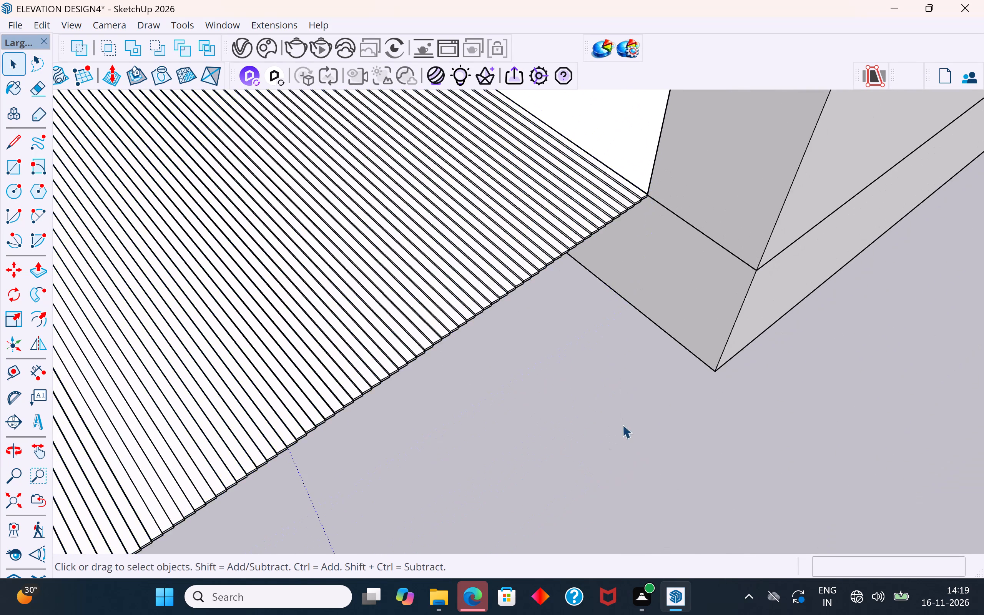
Extend the parking bay's outer wall about 6' 4" forward past the ramp's front edge with Push/Pull.
scroll(728, 398, "down", 20)
scroll(728, 398, "down", 3)
double_click(754, 315)
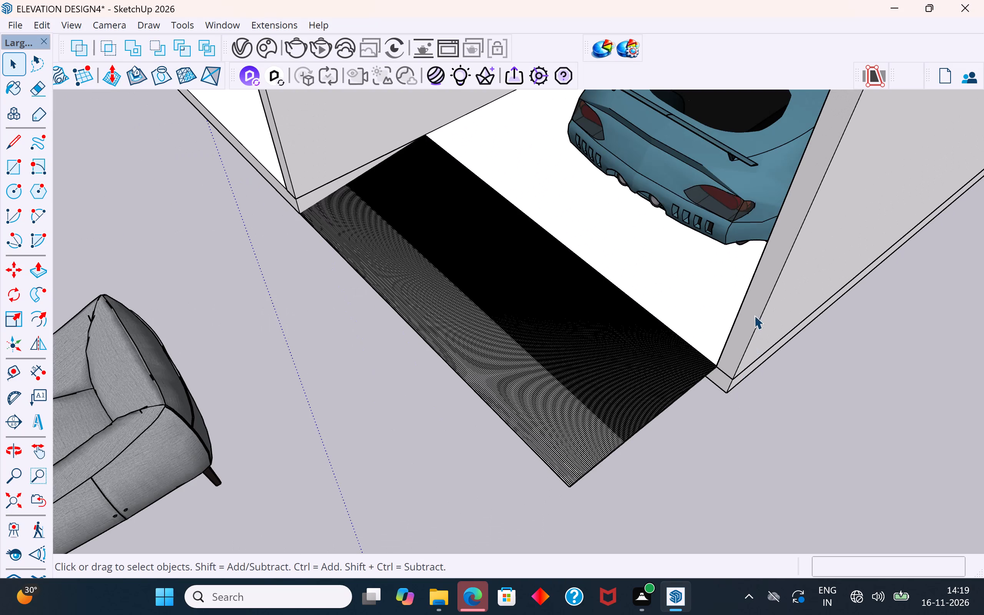
double_click(754, 305)
left_click(754, 305)
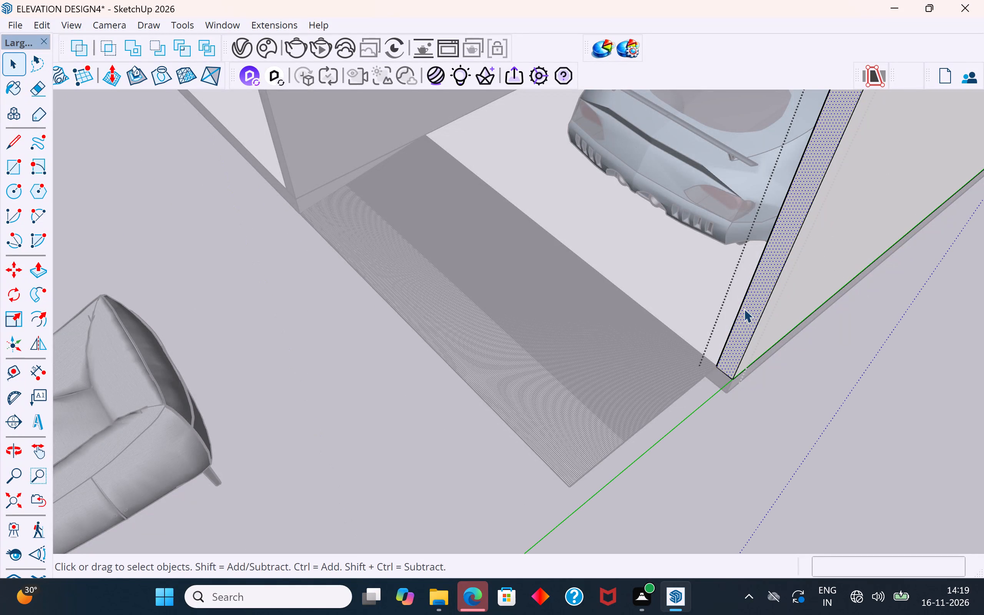
left_click(39, 268)
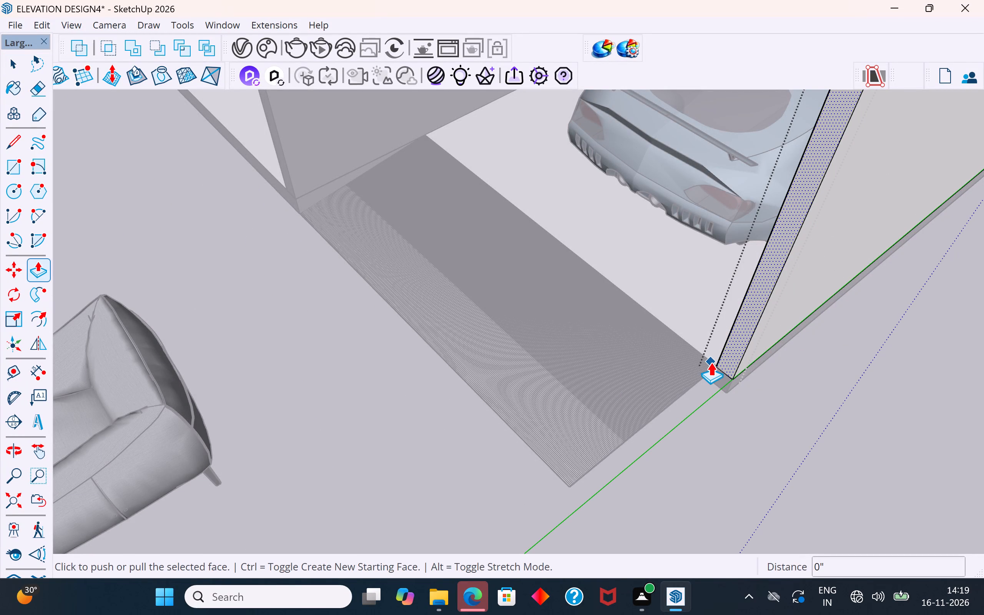
left_click(716, 366)
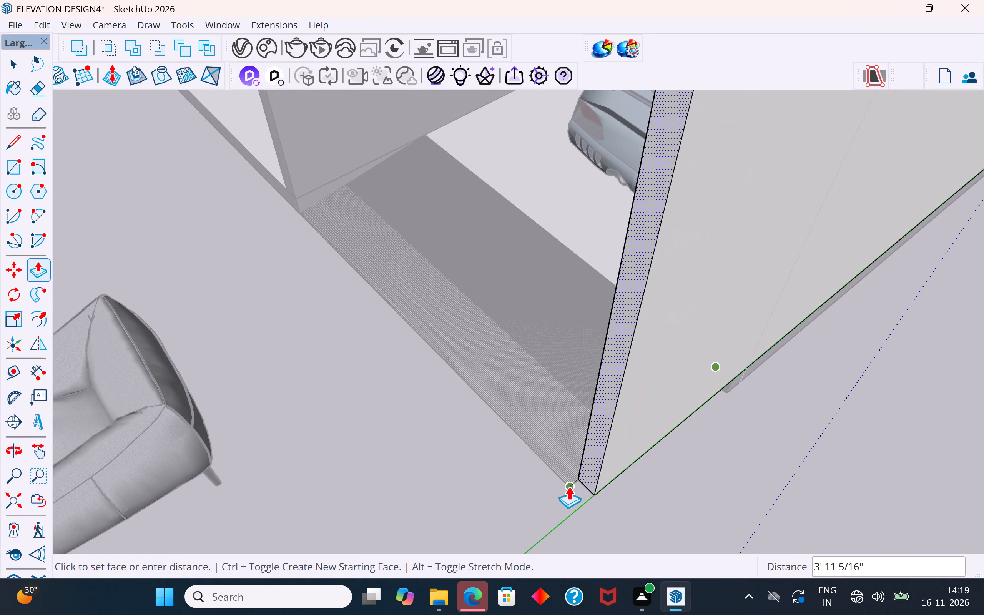
scroll(558, 495, "up", 5)
middle_click_drag(558, 495, 726, 309)
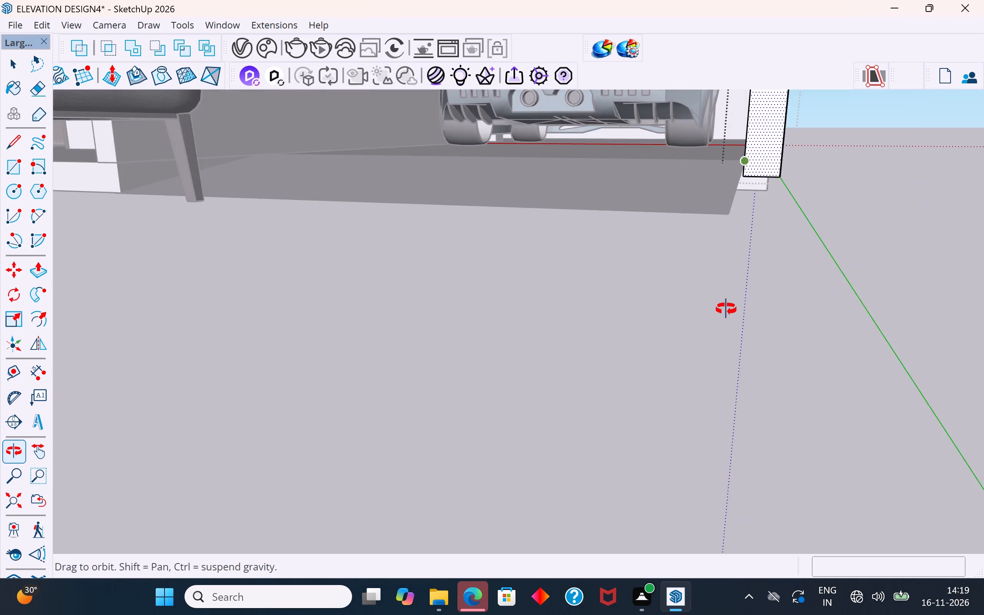
middle_click_drag(726, 309, 692, 321)
left_click(715, 244)
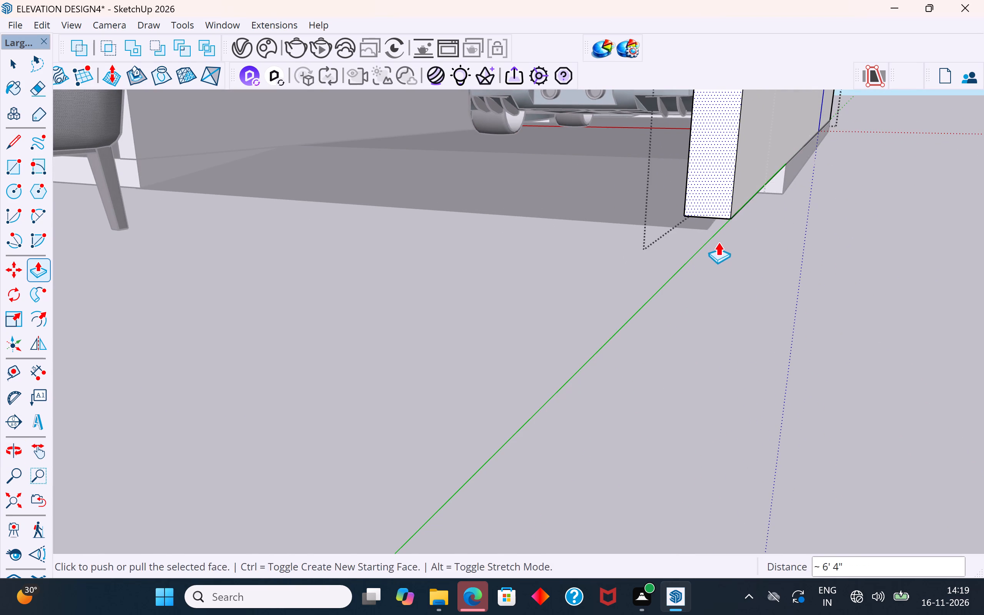
middle_click_drag(723, 226, 596, 161)
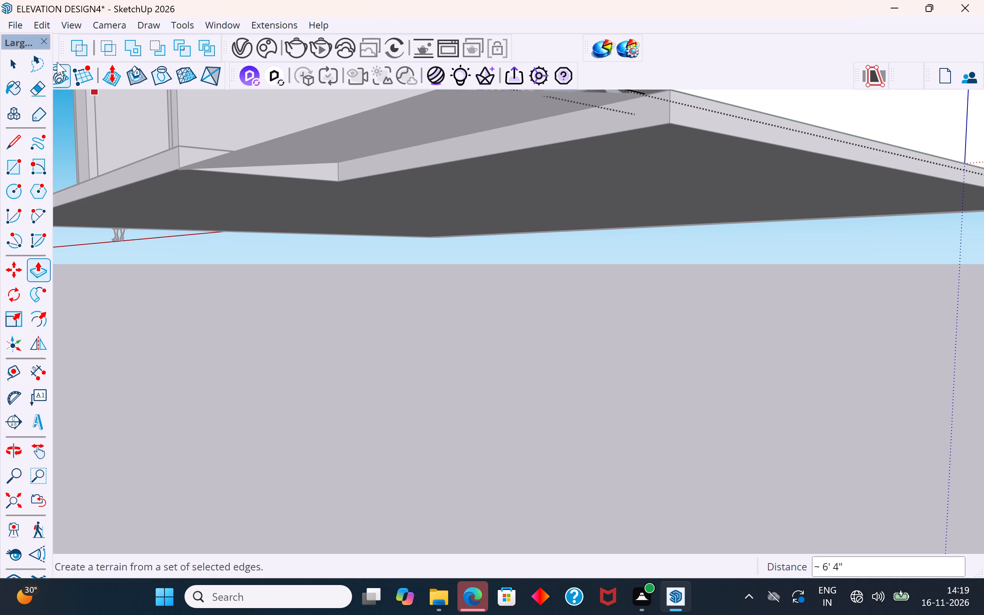
left_click(7, 63)
left_click(64, 138)
Draw a 5" line across the underside of the outer wall at the floor slab's front corner, separating the extended part's bottom face.
scroll(479, 367, "down", 5)
middle_click_drag(542, 252, 543, 121)
scroll(533, 165, "up", 5)
middle_click_drag(534, 169, 471, 105)
scroll(542, 393, "down", 5)
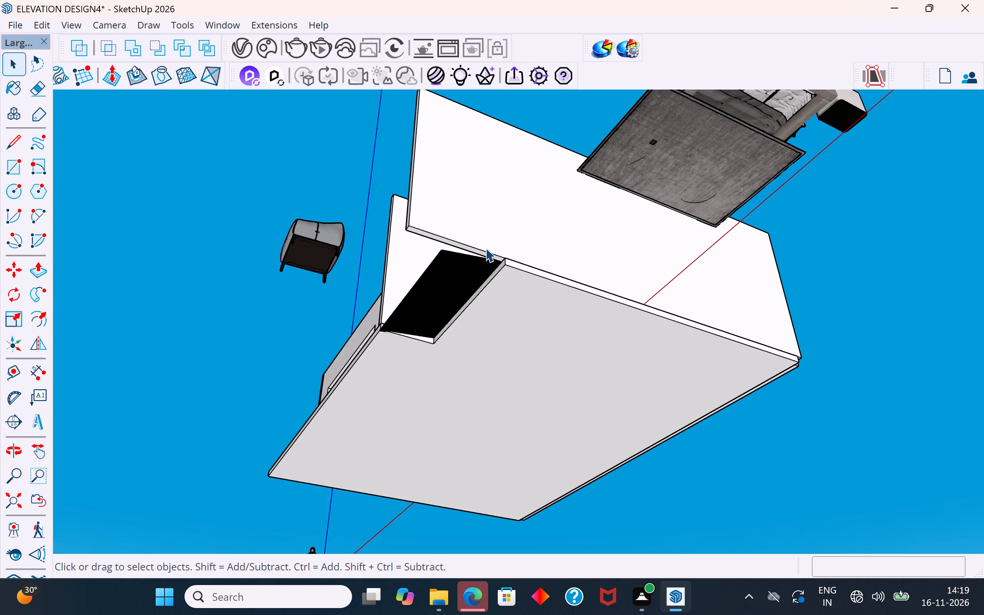
middle_click_drag(489, 238, 486, 151)
scroll(486, 151, "up", 5)
scroll(487, 205, "up", 10)
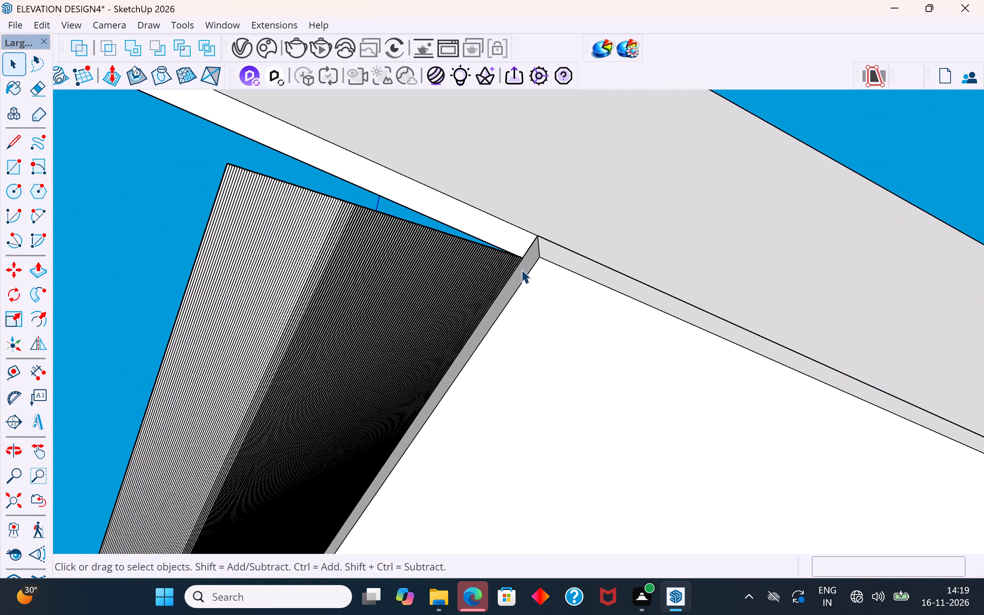
scroll(521, 269, "up", 1)
middle_click_drag(525, 274, 582, 283)
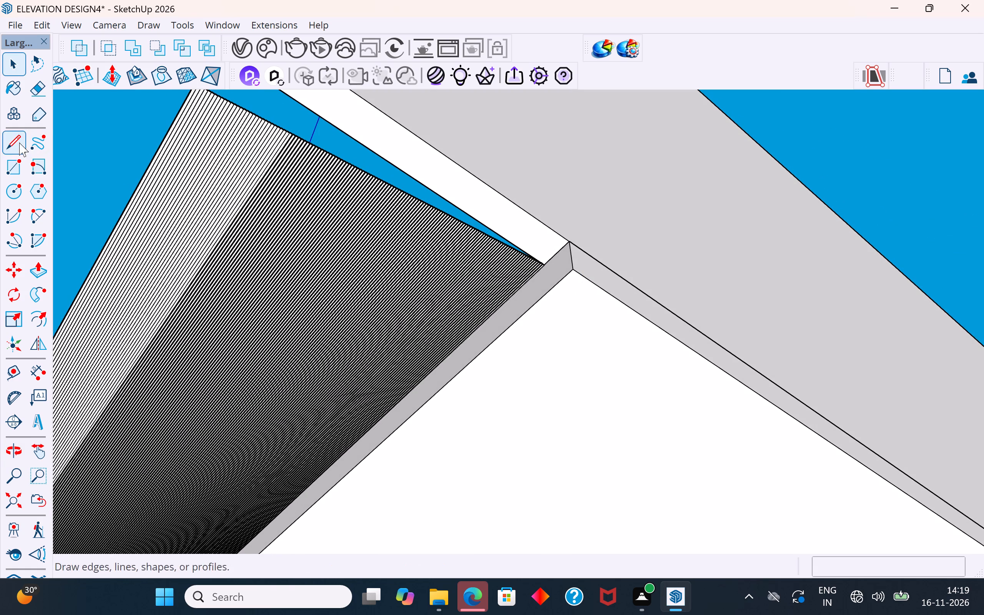
left_click(23, 64)
triple_click(492, 196)
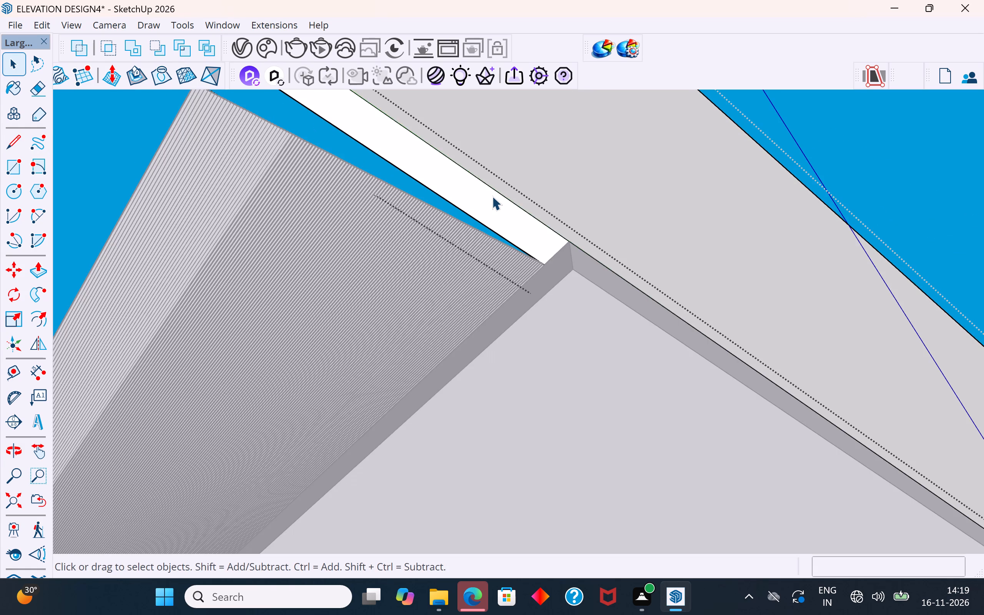
left_click(494, 205)
left_click(25, 145)
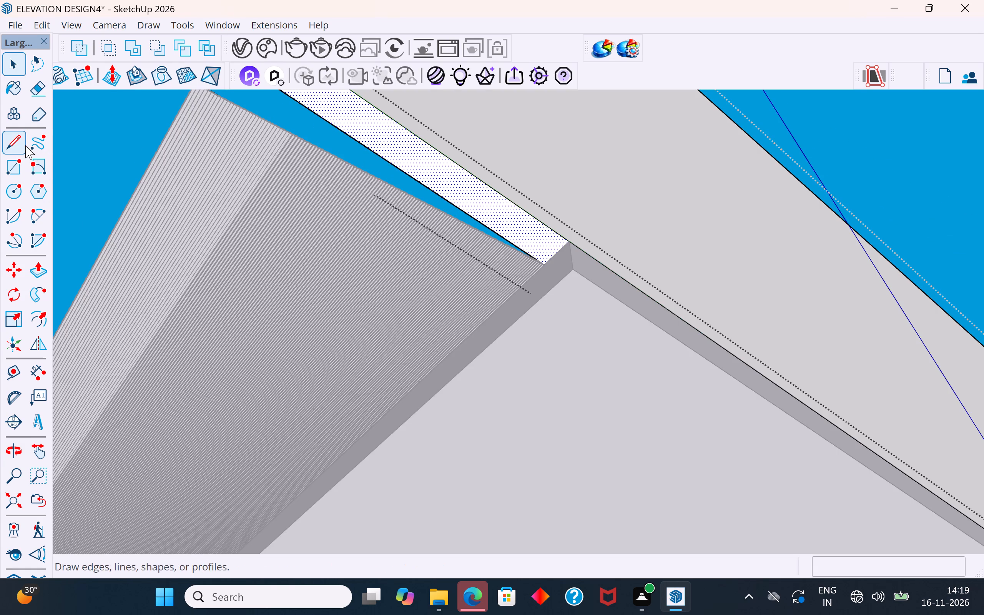
scroll(520, 263, "up", 9)
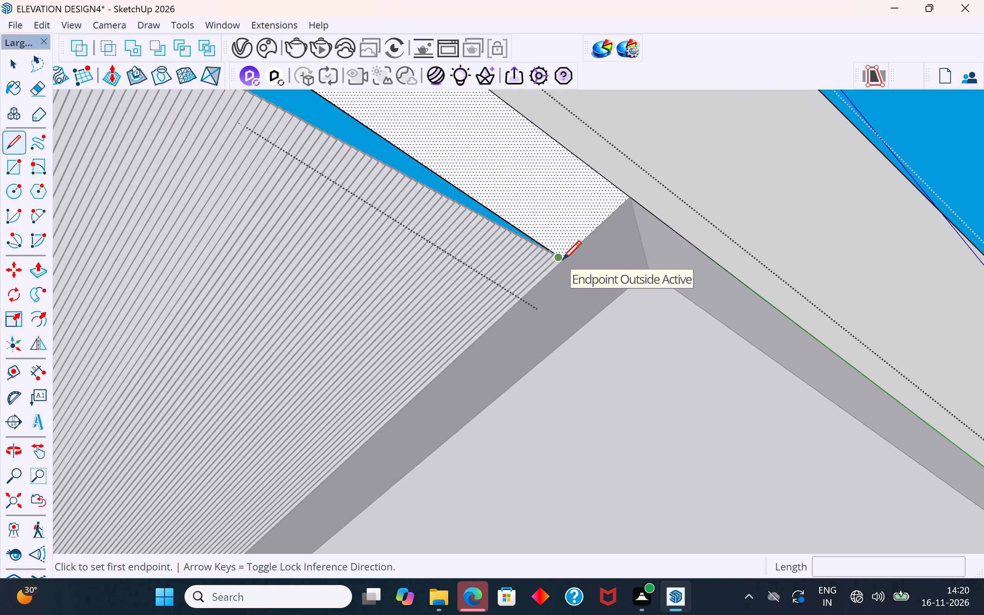
left_click(562, 261)
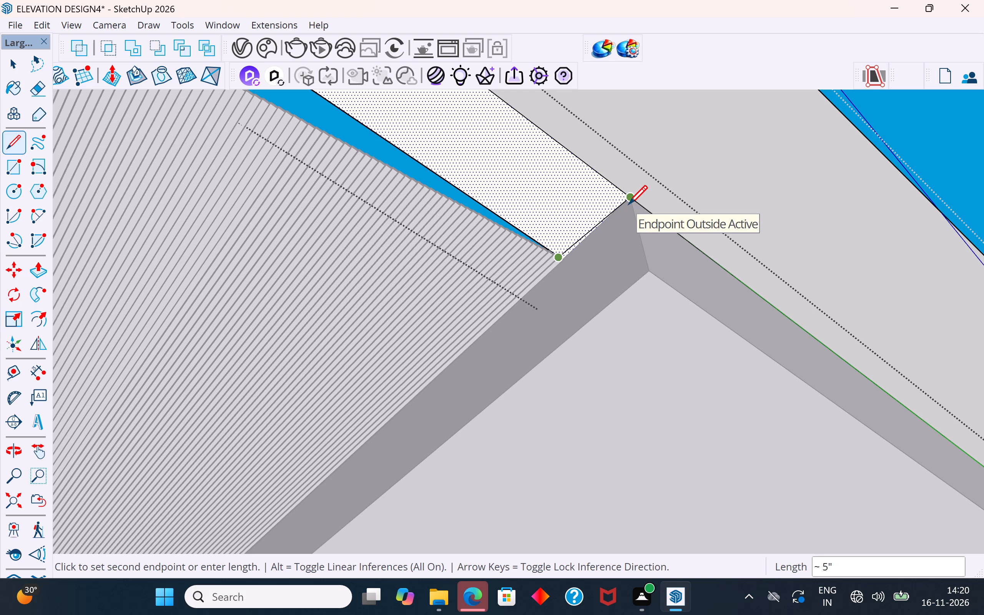
key("Escape")
scroll(623, 213, "up", 9)
scroll(624, 196, "down", 1)
scroll(624, 196, "up", 3)
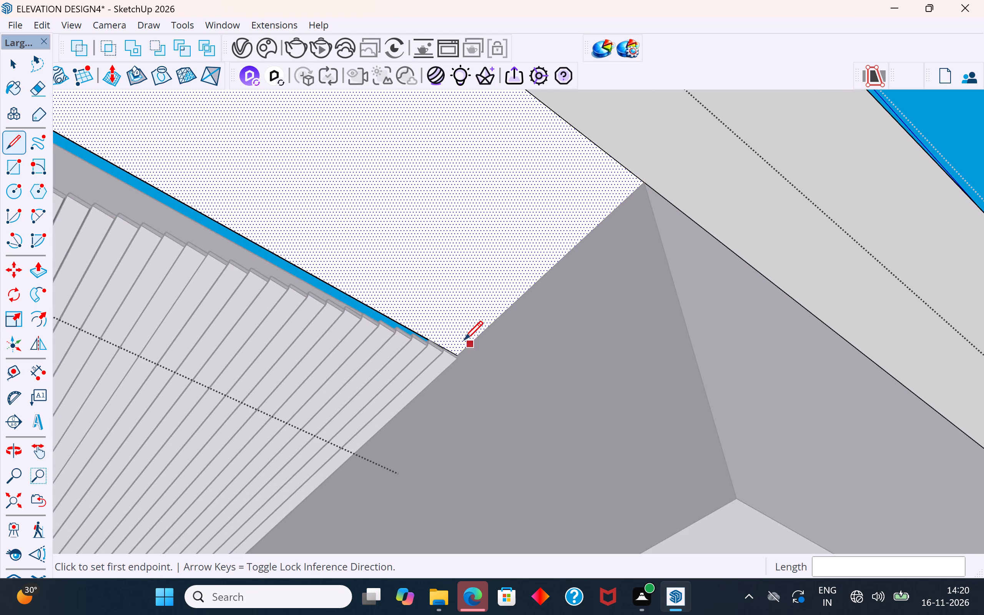
scroll(464, 343, "up", 10)
scroll(441, 366, "up", 8)
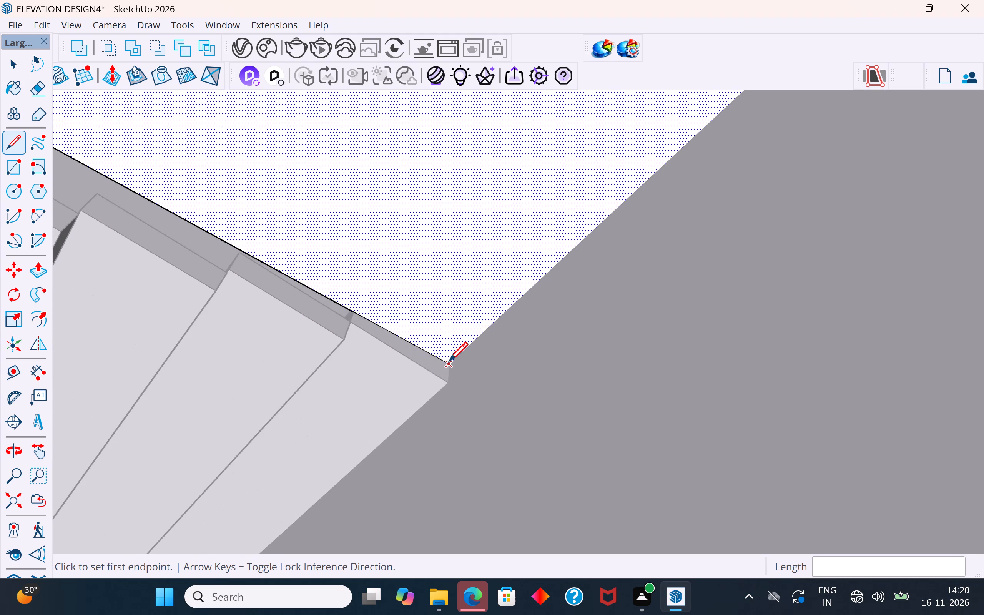
left_click(449, 363)
scroll(449, 363, "down", 10)
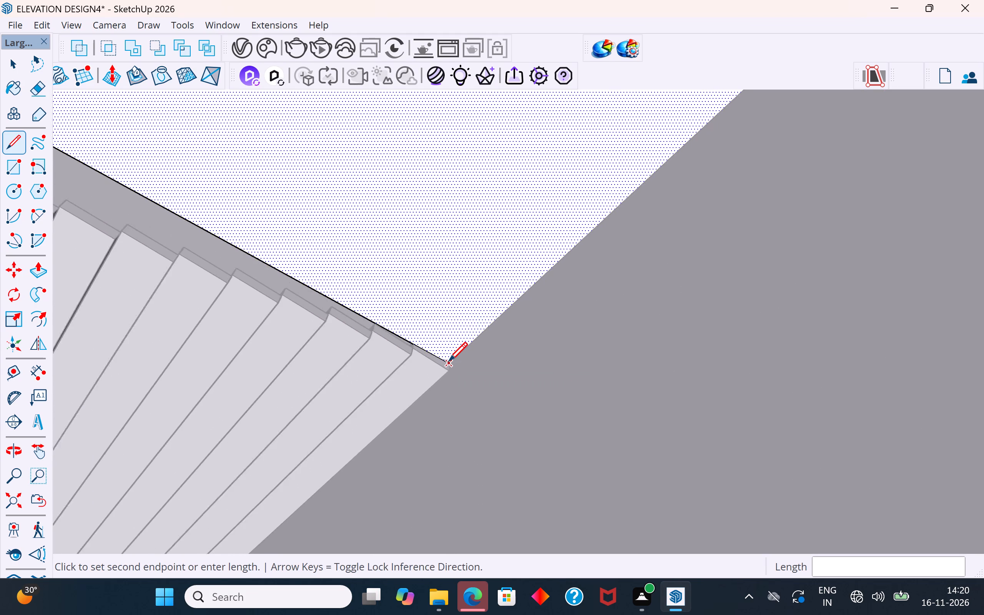
scroll(449, 363, "down", 12)
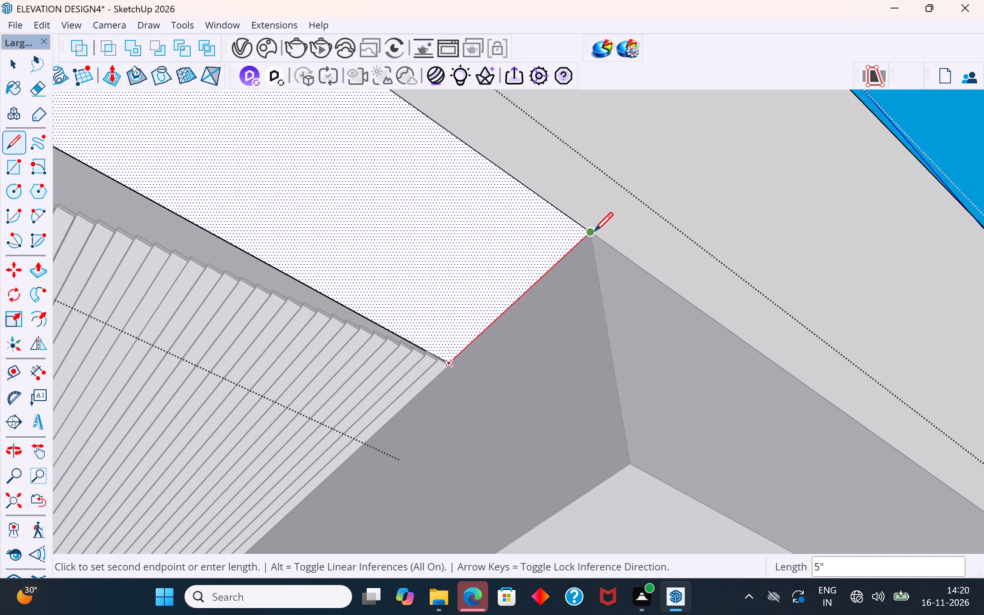
left_click(594, 233)
left_click(18, 63)
scroll(563, 303, "down", 3)
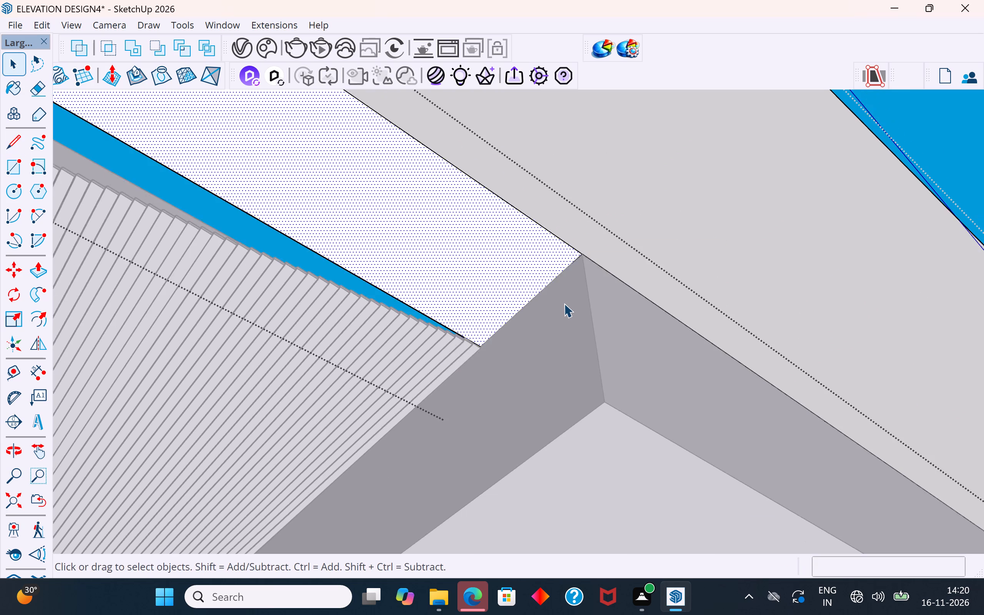
scroll(564, 303, "down", 20)
scroll(564, 303, "down", 6)
left_click(824, 188)
Pull the bottom face of the outer wall's extended part down 6" to the floor slab's underside.
middle_click_drag(620, 325, 603, 386)
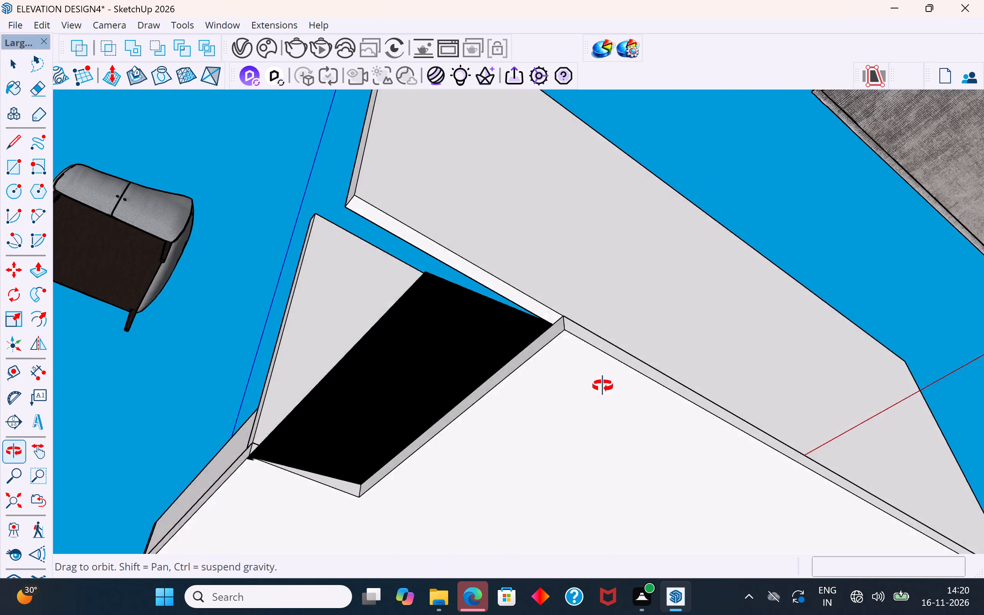
middle_click_drag(603, 386, 590, 436)
scroll(532, 402, "up", 5)
left_click(538, 384)
left_click(527, 403)
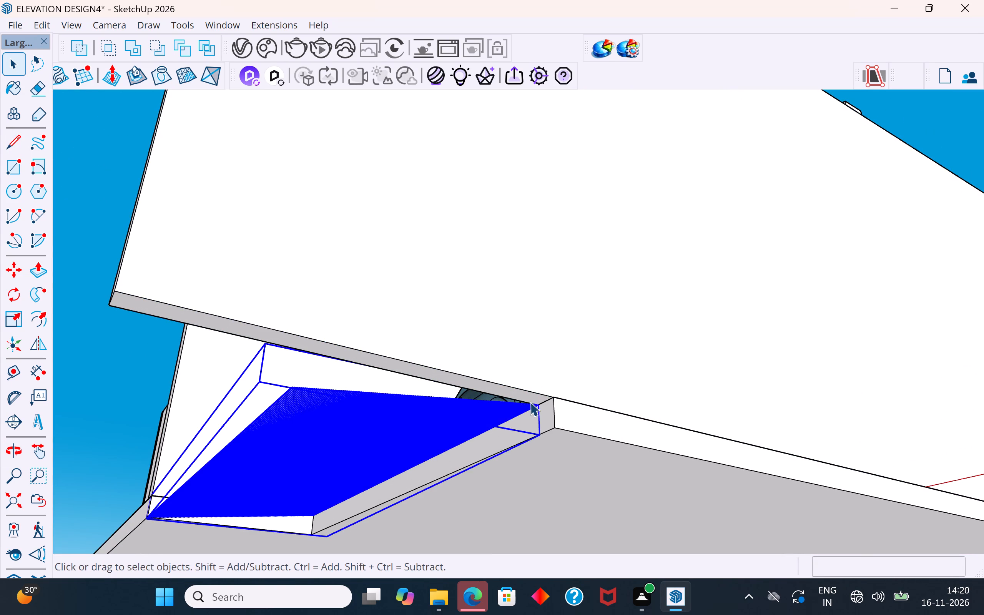
left_click(537, 401)
scroll(537, 401, "down", 6)
scroll(671, 268, "down", 5)
middle_click_drag(644, 324, 639, 352)
scroll(577, 400, "up", 8)
triple_click(594, 334)
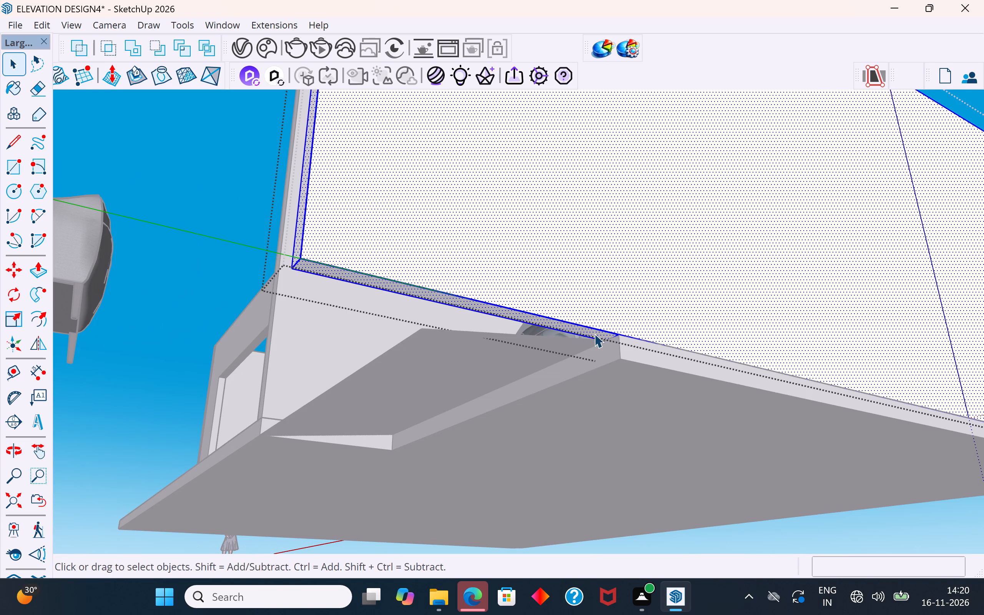
left_click(592, 332)
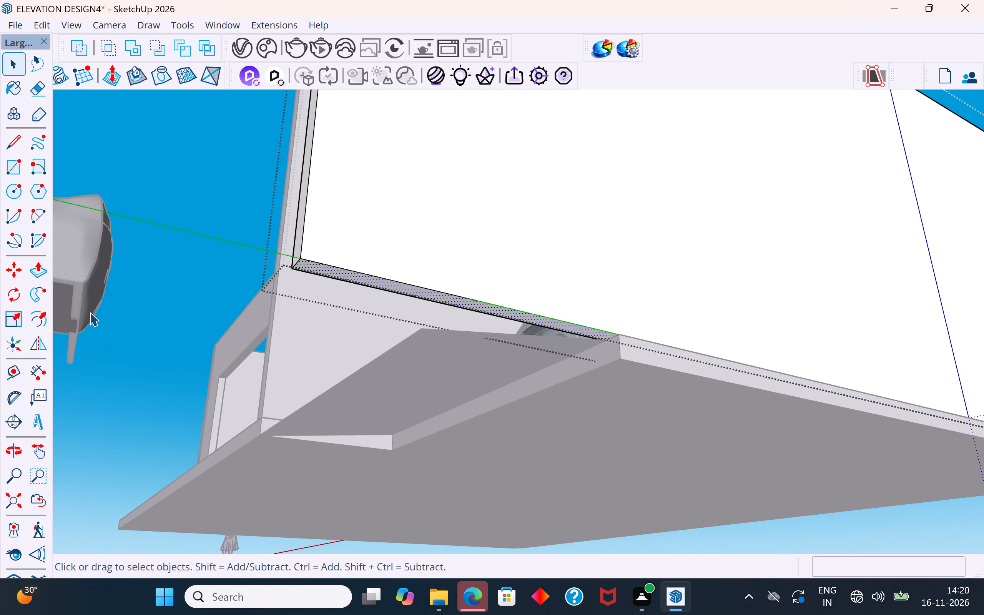
left_click(39, 266)
left_click(614, 332)
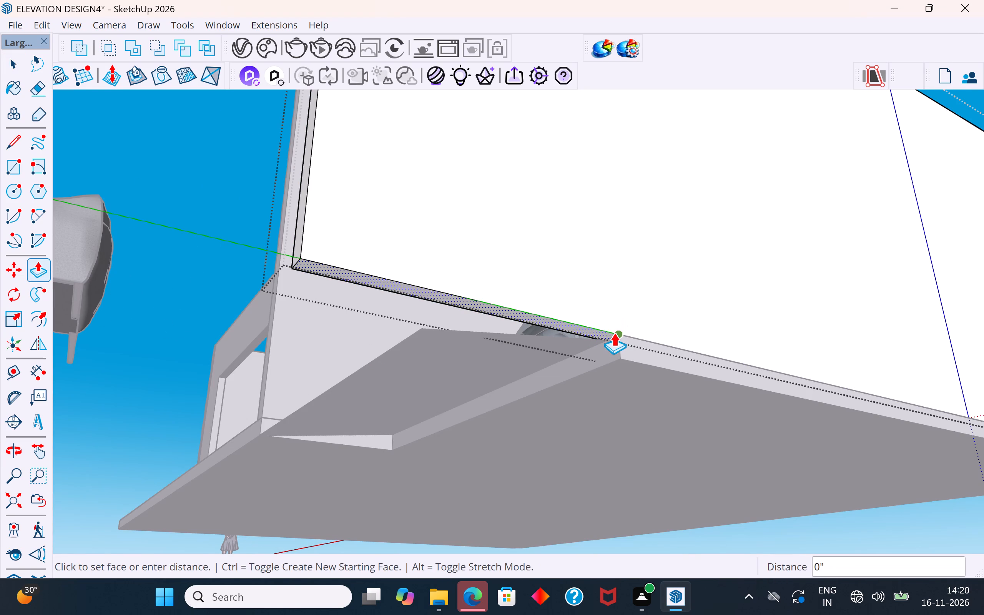
left_click(616, 360)
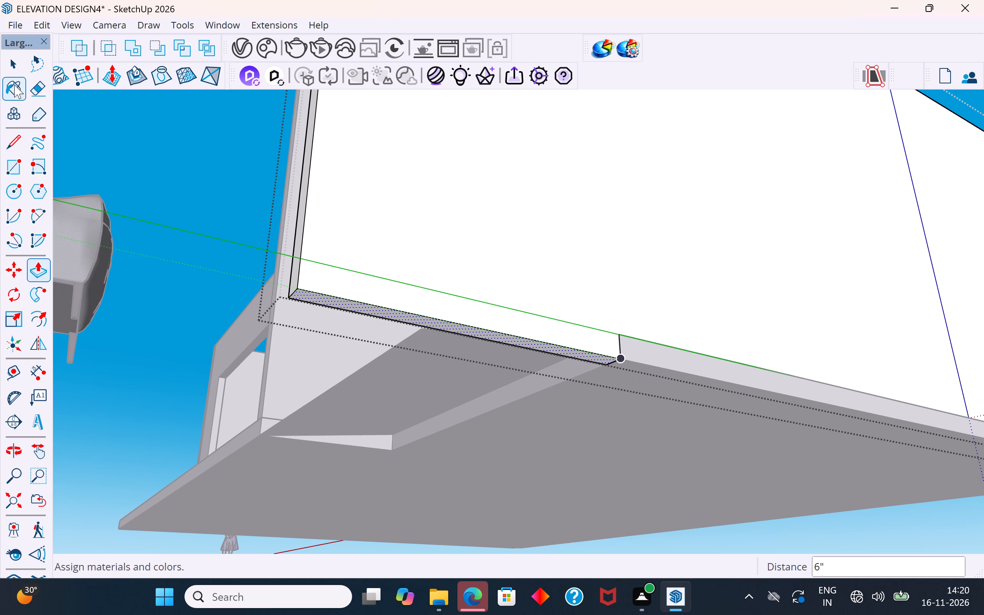
left_click(13, 61)
left_click(125, 189)
Examine how the lowered outer wall meets the floor slab and ramp, opening the slab group for inspection.
scroll(476, 278, "down", 4)
middle_click_drag(504, 288, 662, 268)
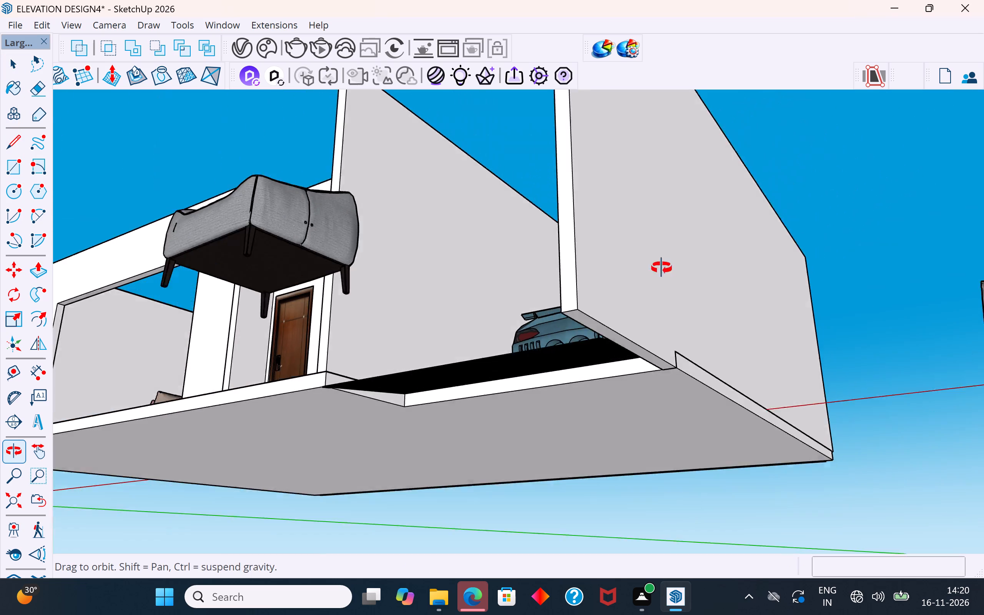
middle_click_drag(662, 268, 663, 272)
scroll(628, 361, "up", 4)
left_click(662, 343)
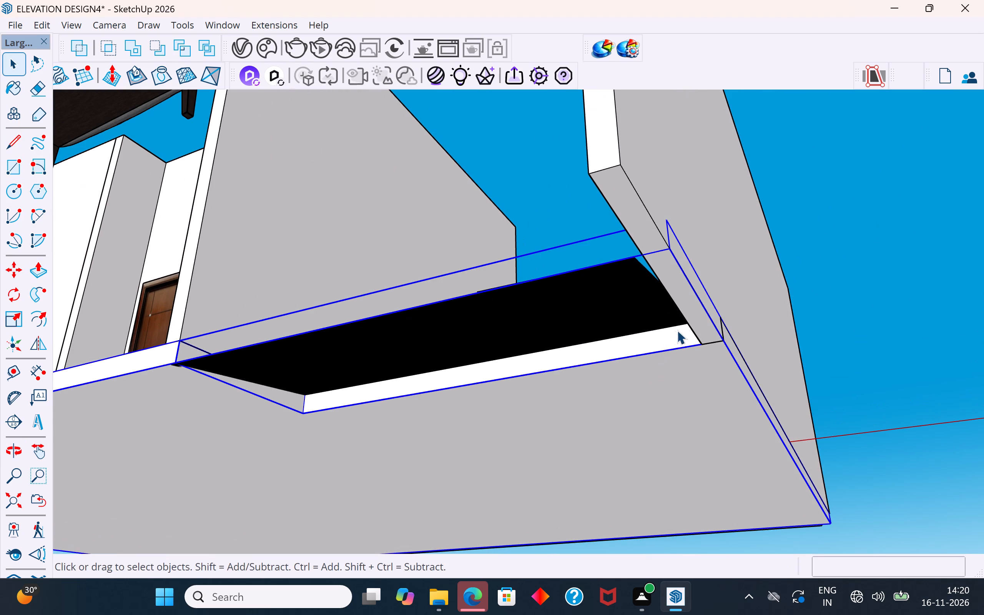
double_click(675, 337)
middle_click_drag(714, 358, 790, 467)
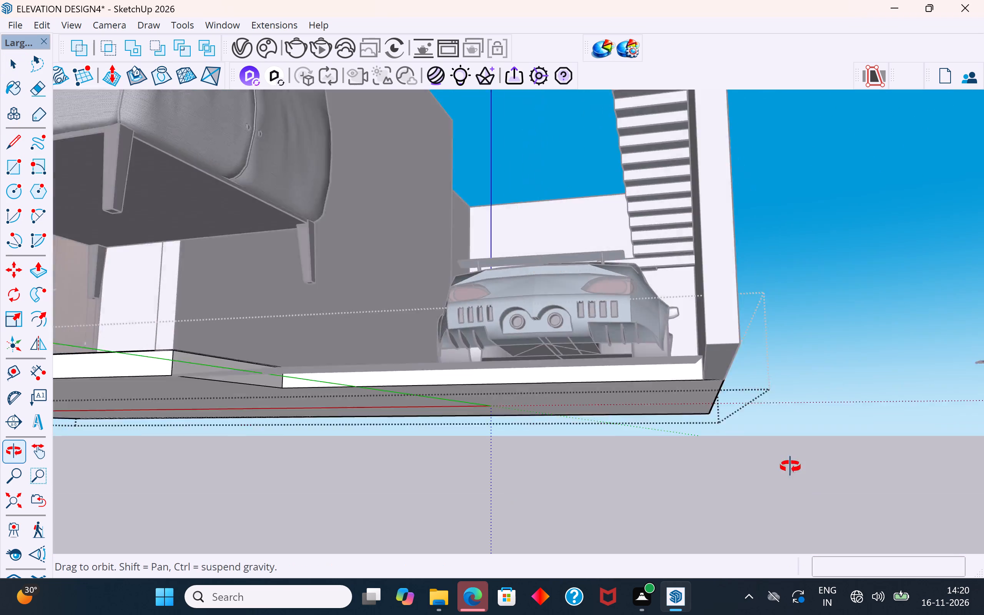
middle_click_drag(790, 467, 788, 577)
middle_click_drag(752, 481, 755, 537)
left_click(267, 495)
Scale the ramp group to about 1.02 in red, widening it towards the outer wall's inner face.
left_click(590, 457)
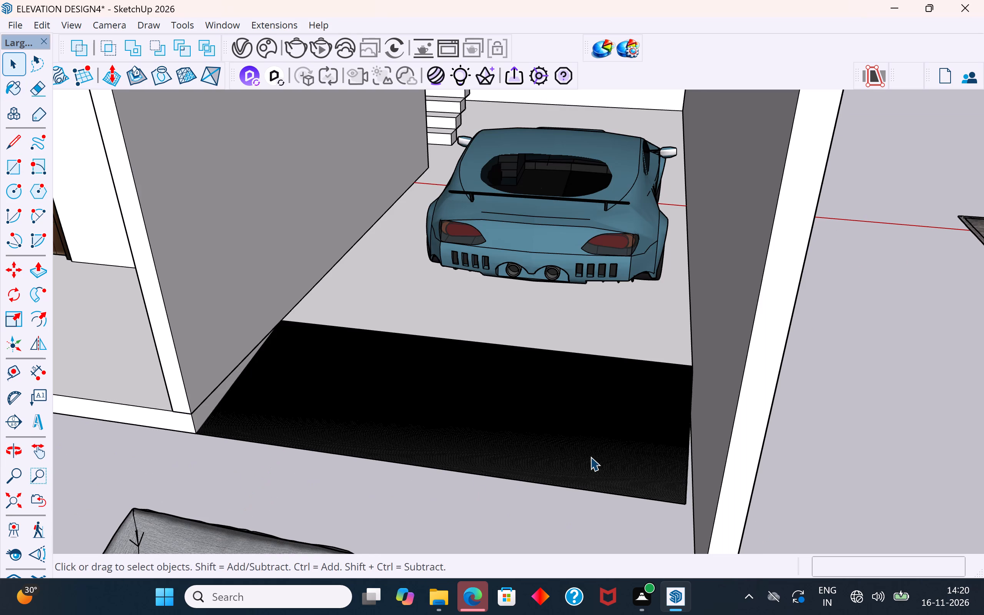
key("s")
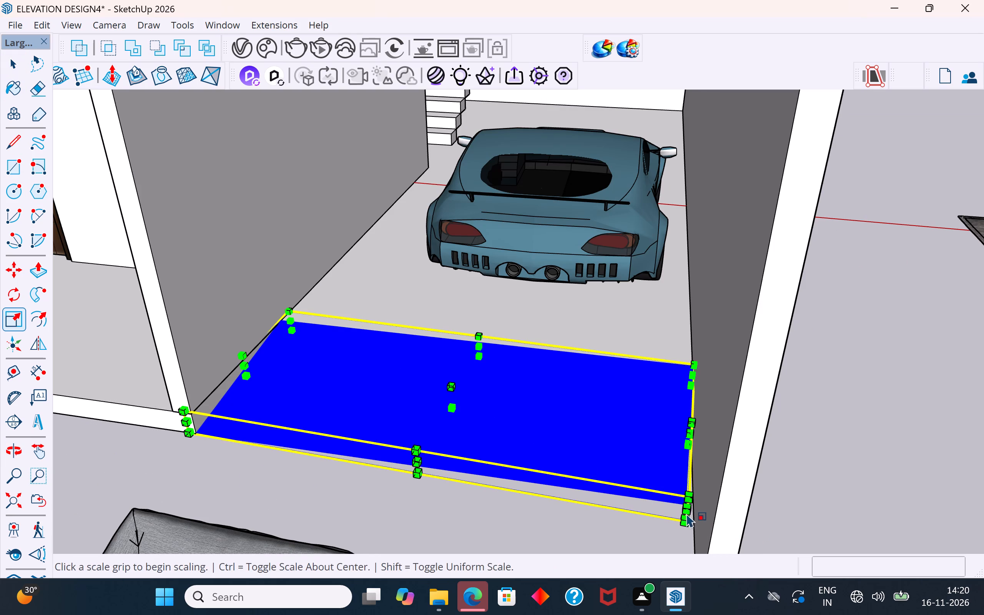
middle_click_drag(690, 530, 740, 493)
scroll(737, 475, "up", 8)
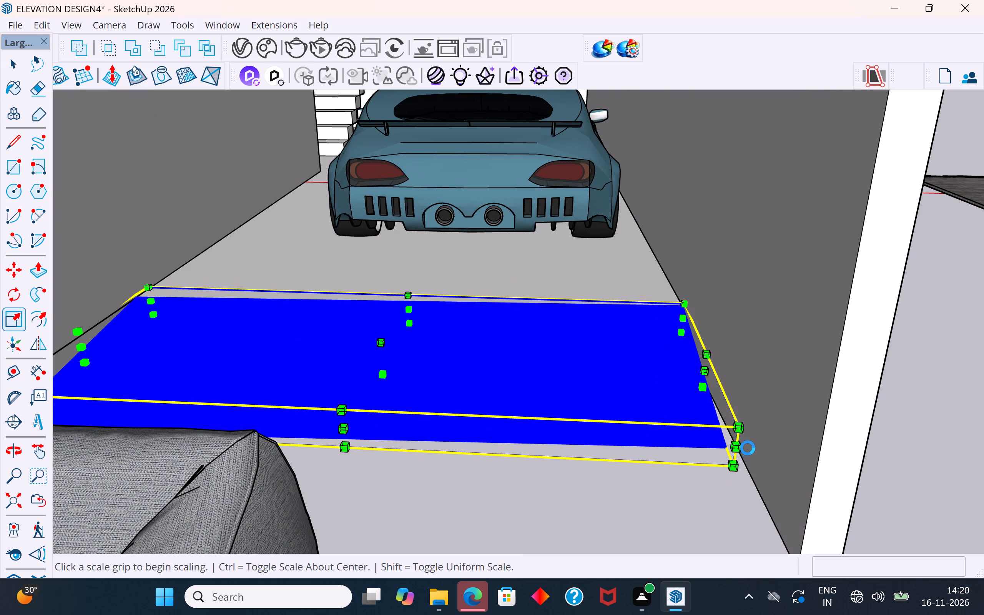
scroll(743, 452, "up", 10)
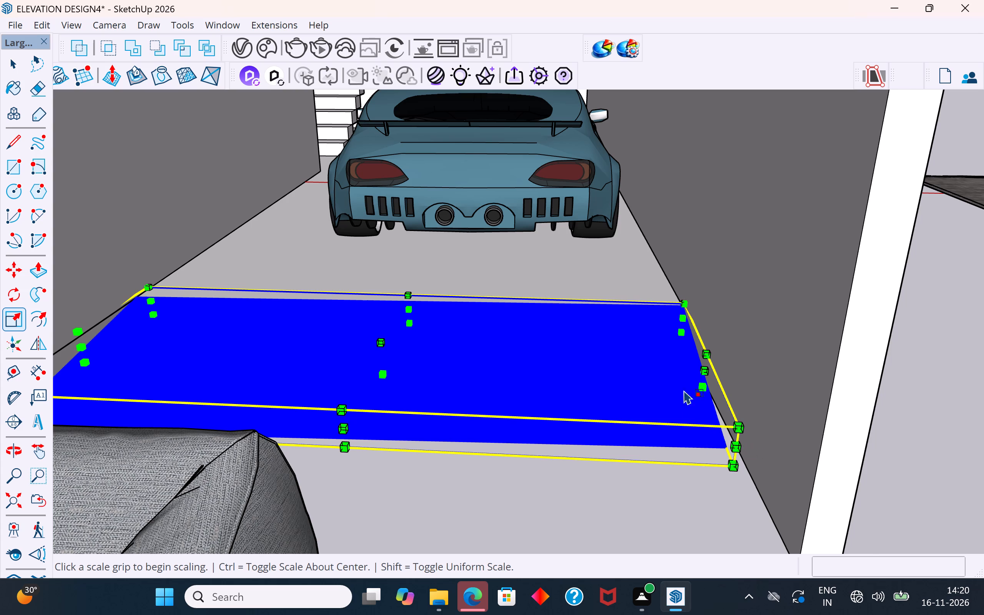
left_click(698, 358)
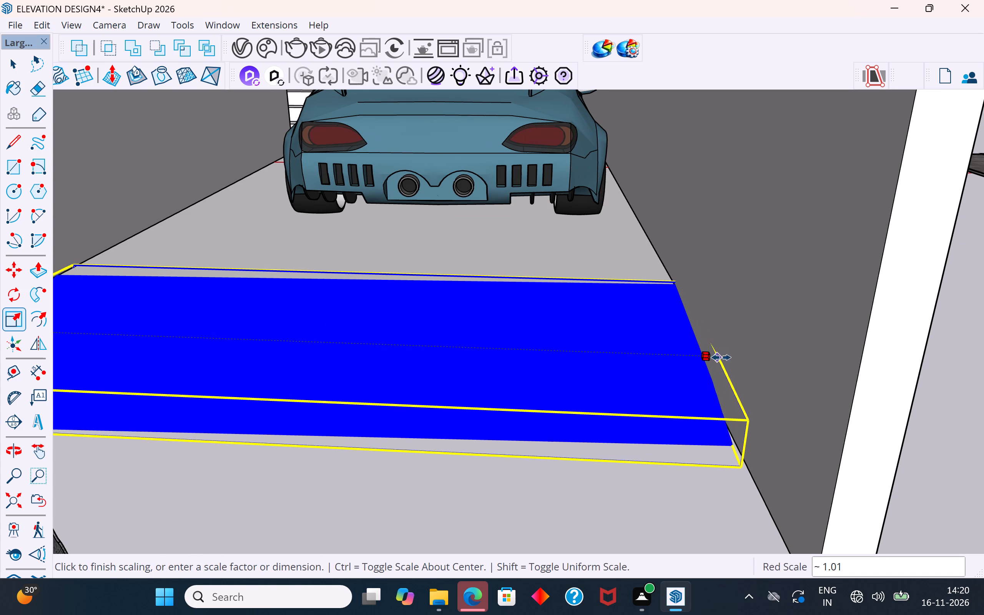
left_click(761, 367)
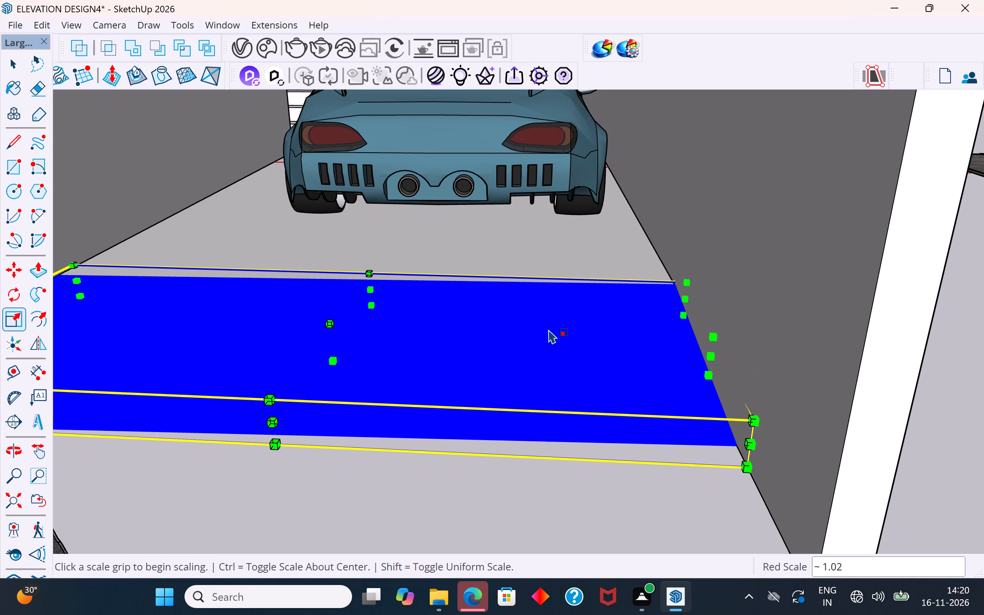
Push the front end face of the outer wall beside the car back about 2' 4" to the ramp's front edge.
left_click(7, 59)
left_click(367, 498)
scroll(567, 448, "down", 3)
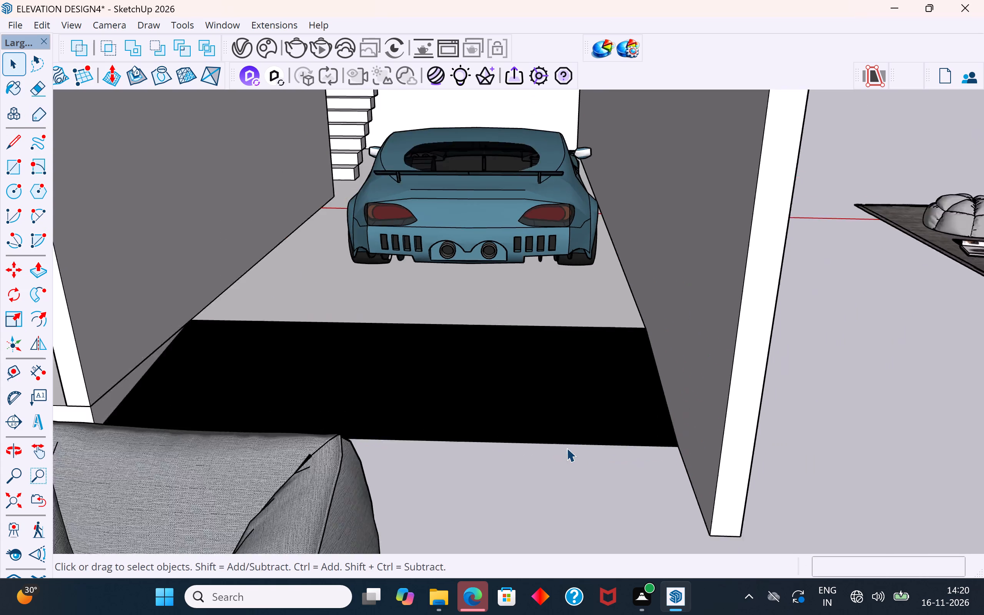
scroll(567, 448, "down", 9)
middle_click_drag(570, 450, 640, 553)
scroll(674, 437, "down", 4)
middle_click_drag(709, 458, 836, 392)
scroll(754, 411, "up", 8)
left_click(736, 411)
triple_click(737, 404)
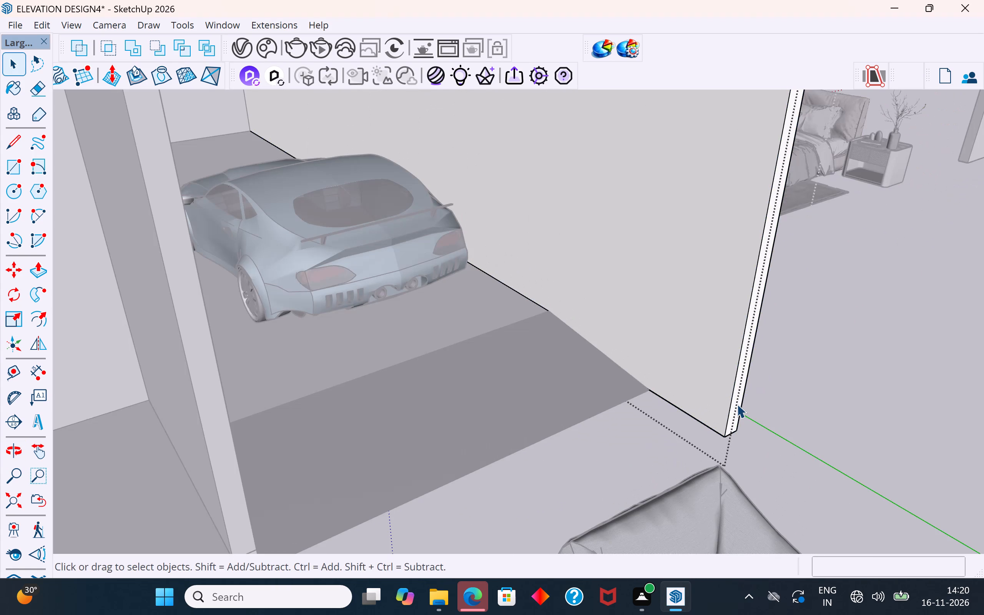
left_click(736, 409)
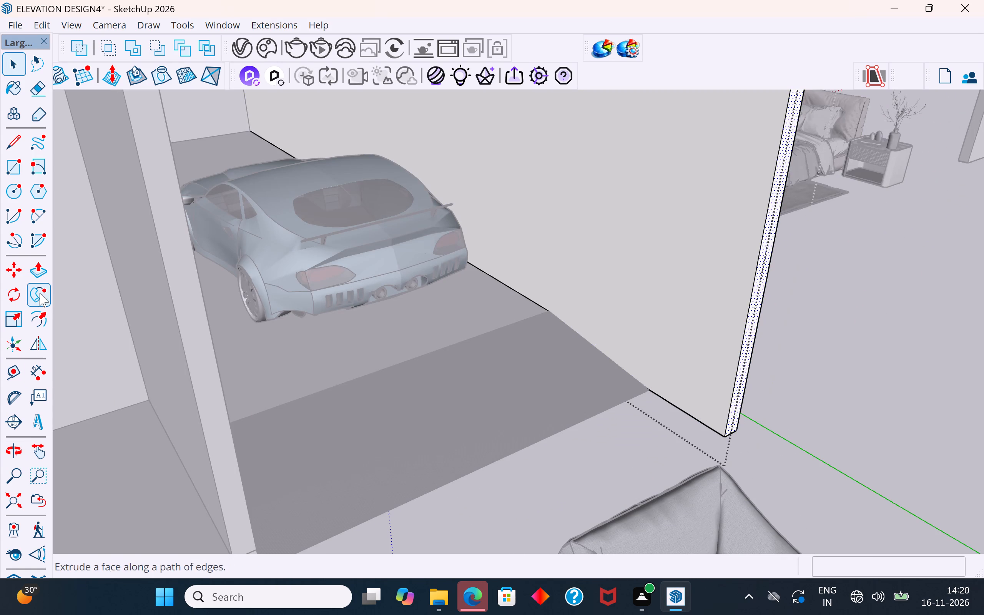
left_click(34, 274)
left_click(726, 430)
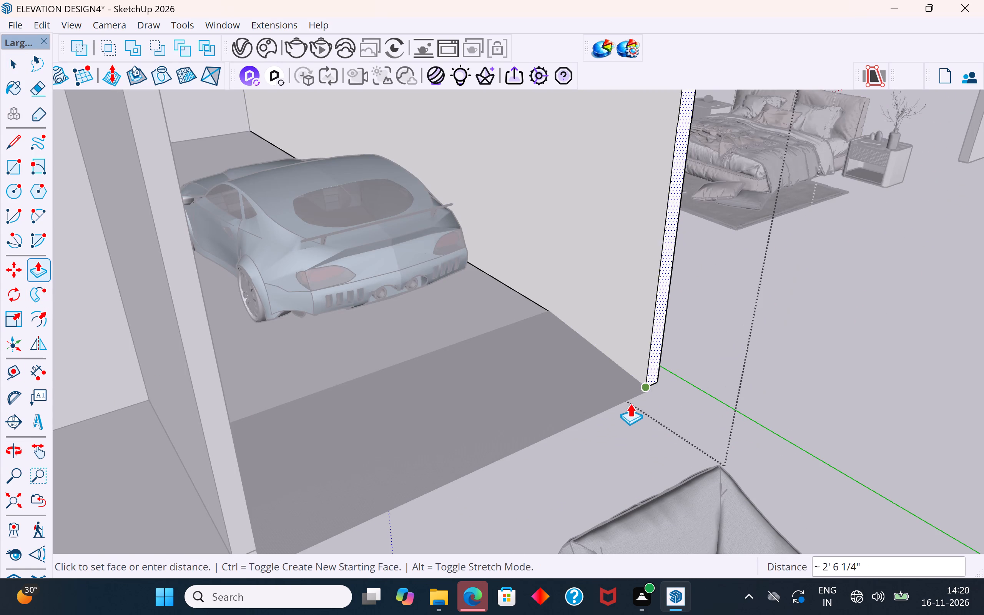
scroll(643, 397, "up", 20)
scroll(643, 397, "up", 3)
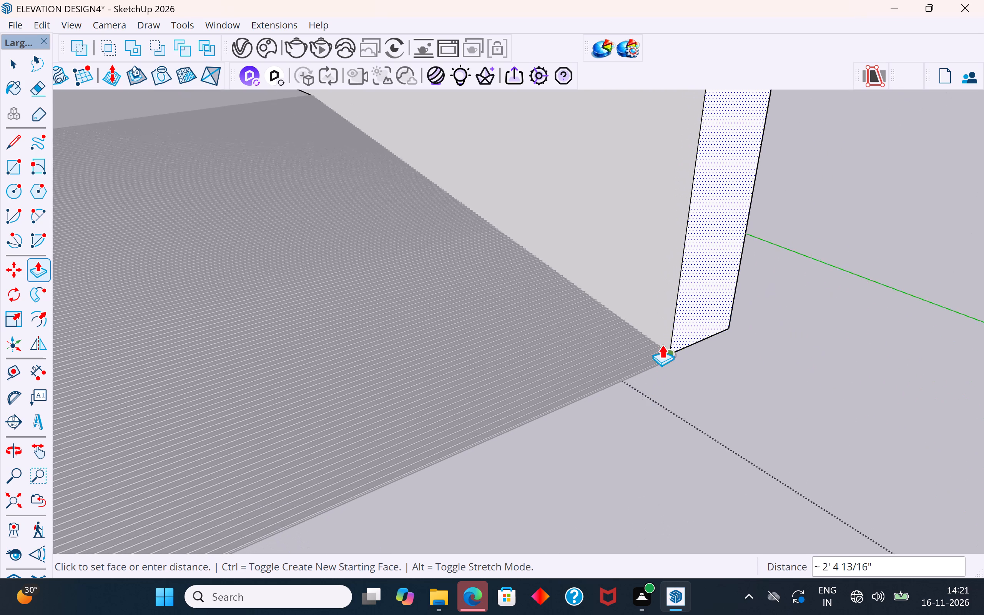
scroll(688, 357, "up", 10)
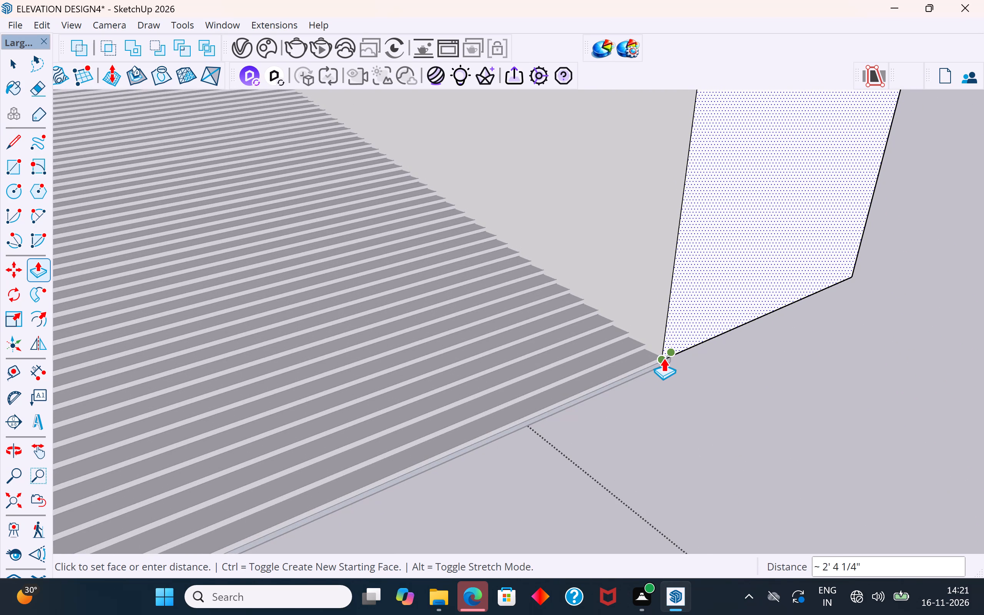
left_click(663, 358)
left_click(15, 69)
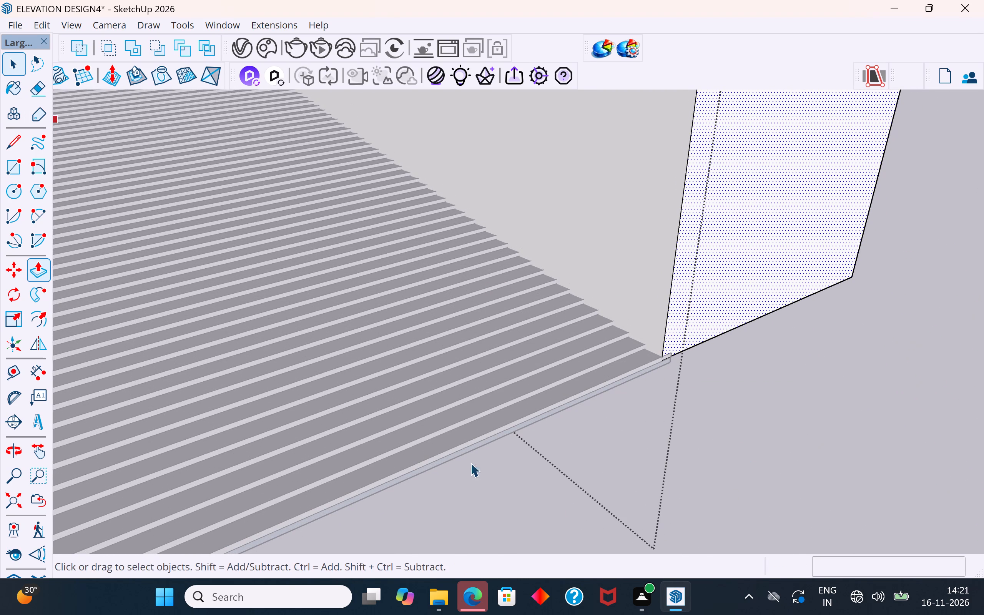
left_click(797, 445)
scroll(743, 437, "down", 15)
left_click(743, 437)
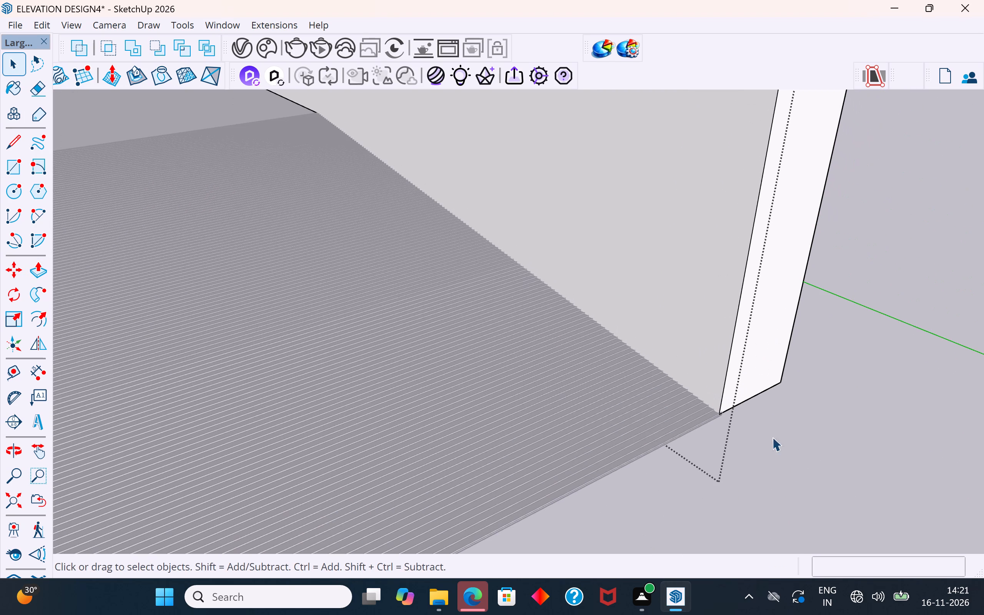
scroll(758, 463, "down", 12)
left_click(820, 476)
Rotate the grey armchair outside the house 90° about its front leg corner on the ground plane.
scroll(561, 355, "down", 10)
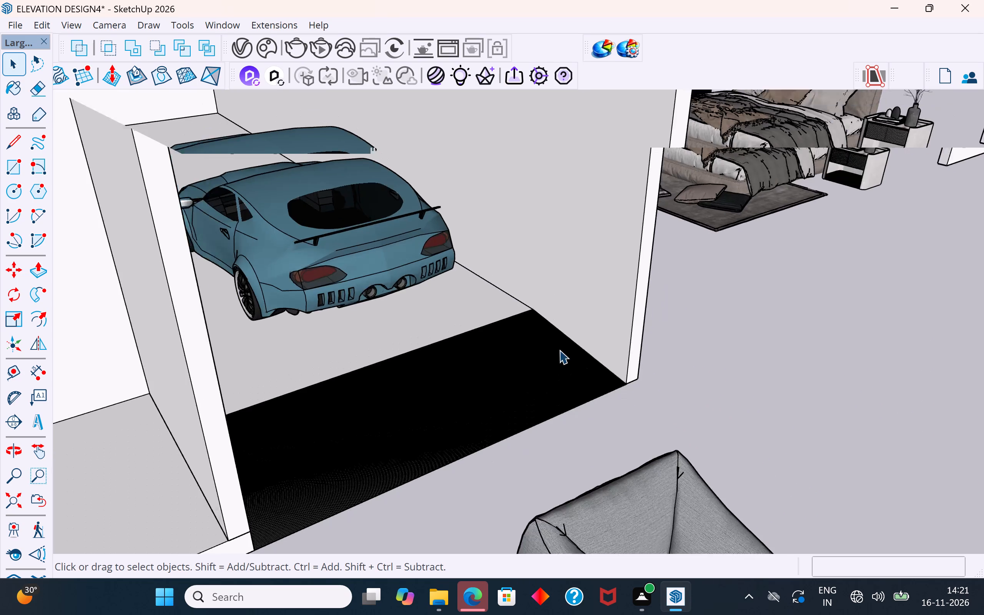
scroll(559, 350, "down", 1)
middle_click_drag(790, 392, 681, 438)
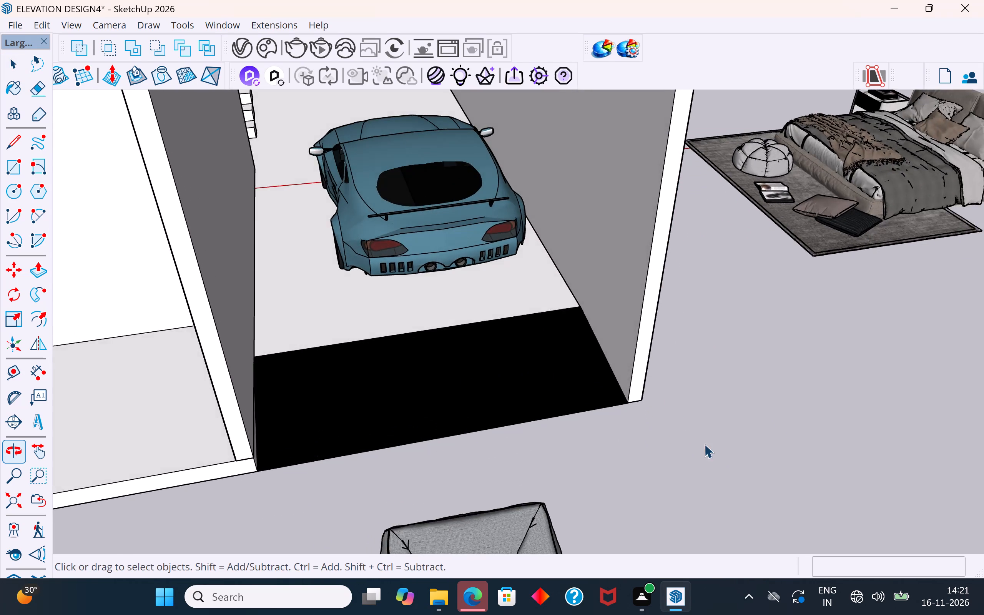
scroll(741, 436, "down", 12)
middle_click_drag(752, 444, 750, 581)
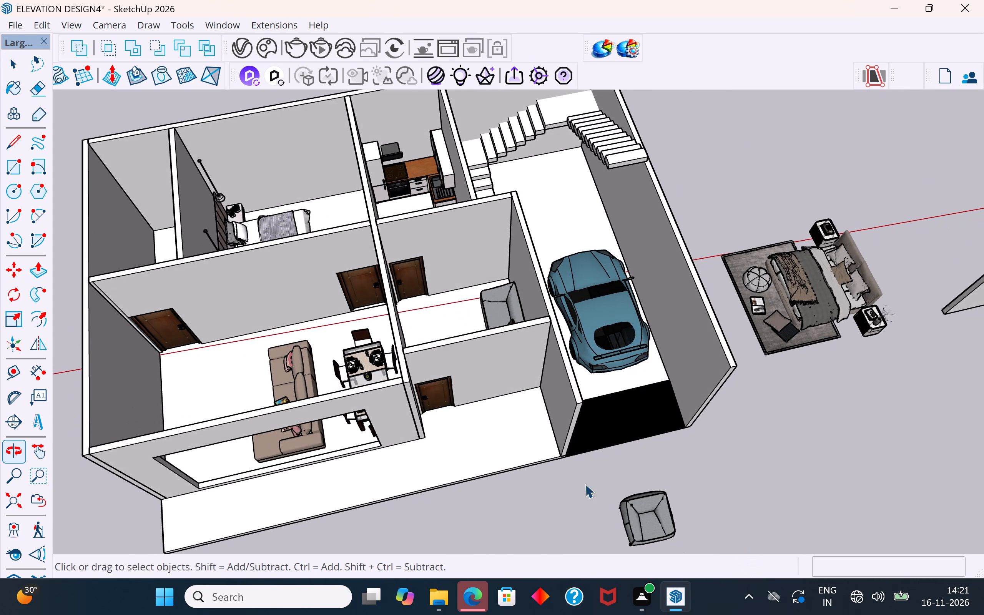
scroll(580, 480, "up", 1)
left_click(674, 522)
scroll(723, 343, "down", 5)
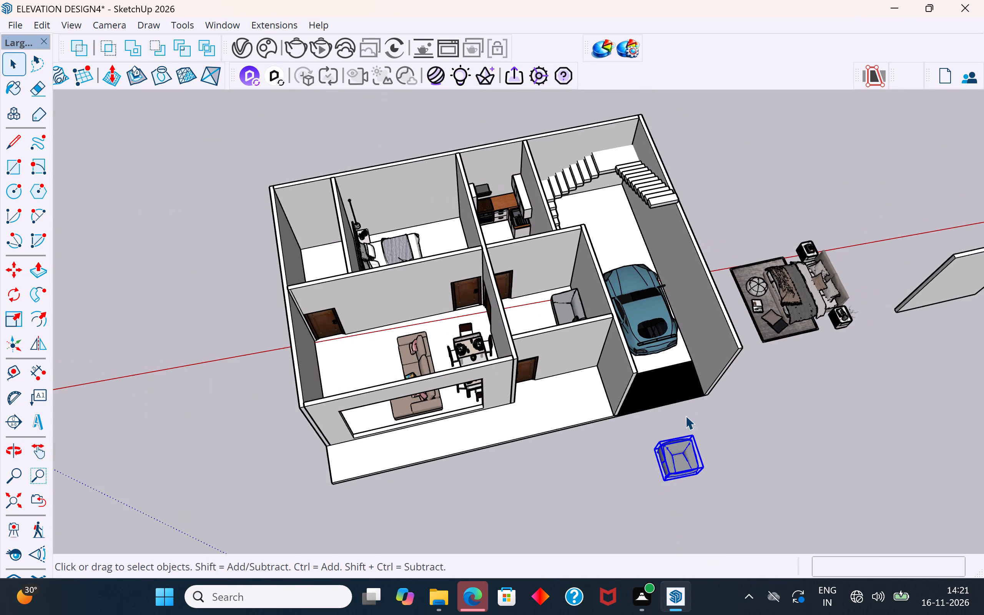
left_click(41, 317)
left_click(18, 301)
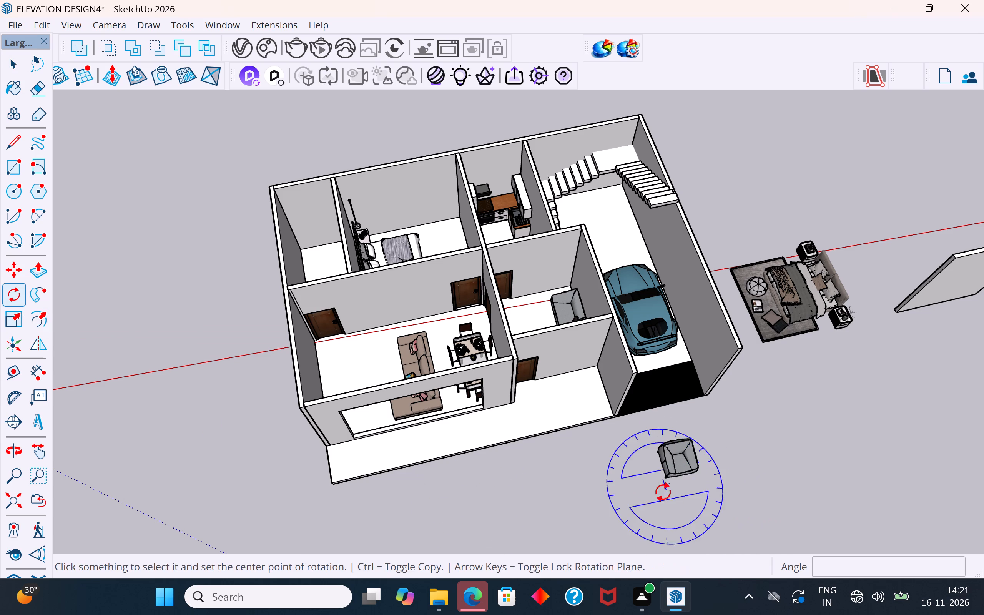
scroll(663, 492, "up", 4)
middle_click_drag(663, 492, 692, 421)
scroll(692, 420, "up", 9)
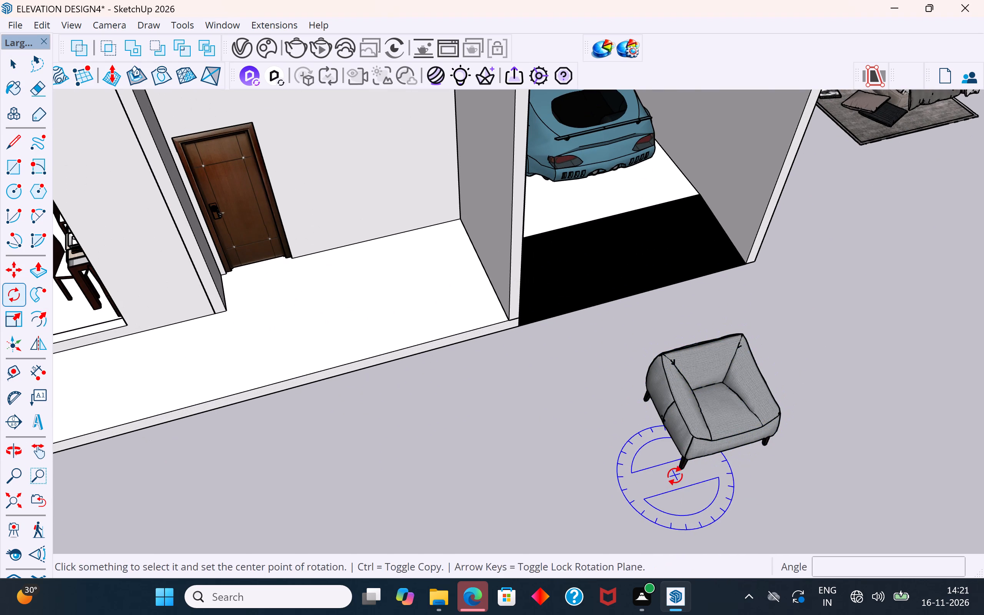
left_click(678, 474)
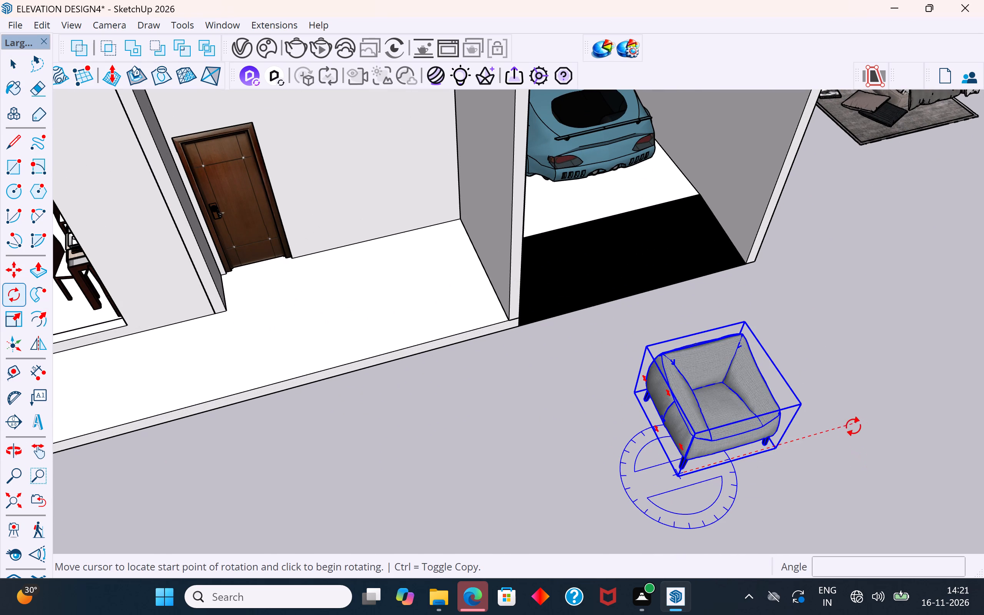
left_click(778, 445)
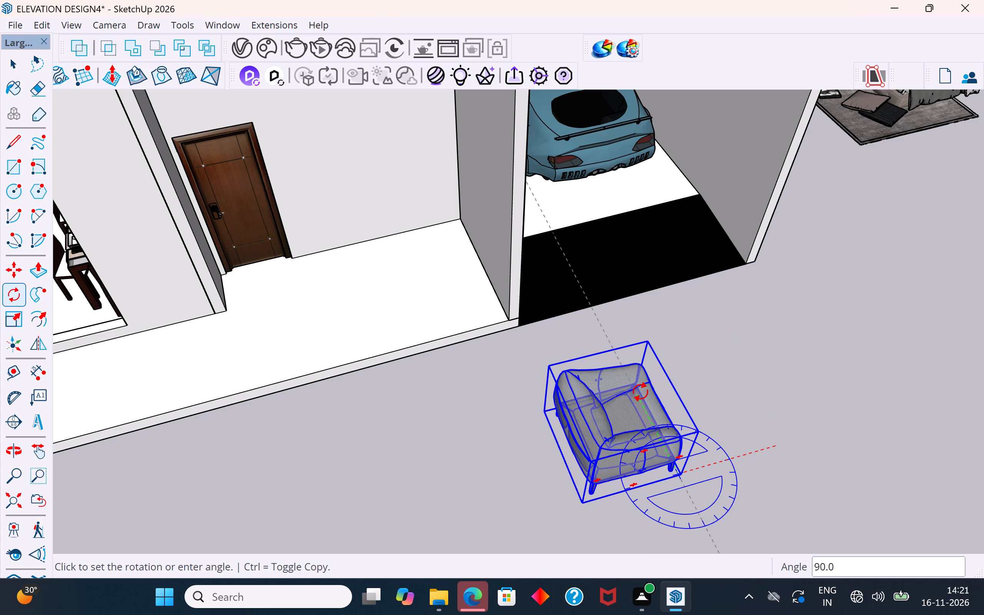
left_click(640, 391)
left_click(20, 71)
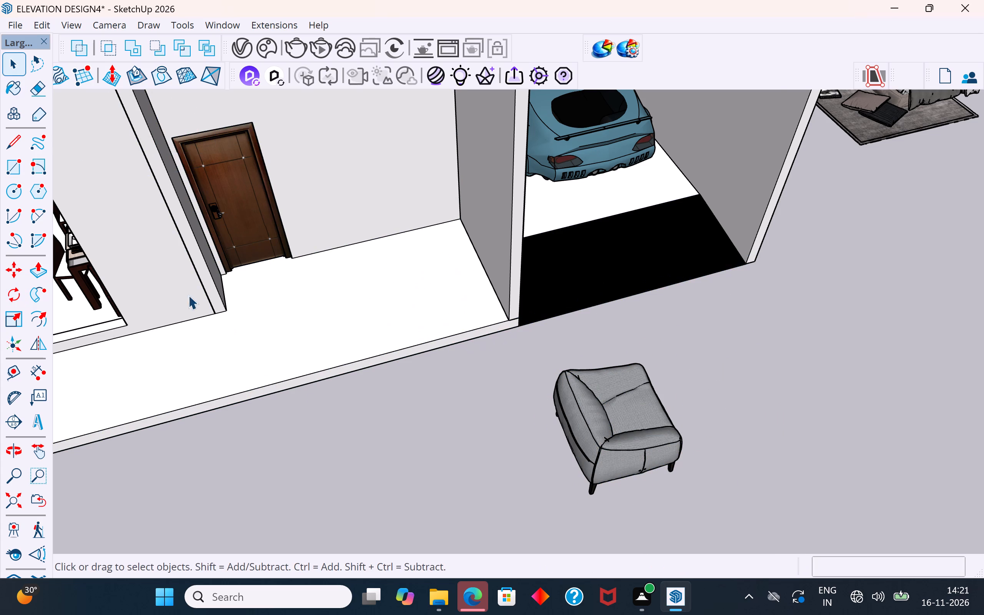
left_click(359, 414)
Move the grey armchair about 18' 7" into the room with the grey sofa, placing it opposite the sofa.
scroll(547, 445, "down", 10)
middle_click_drag(601, 472, 580, 524)
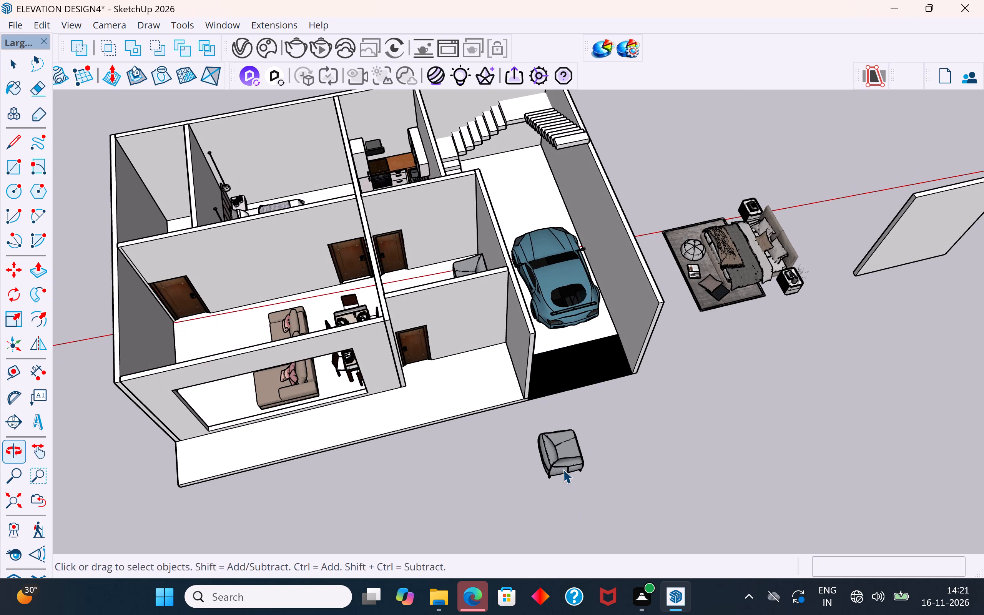
left_click(563, 467)
key("m")
left_click(584, 480)
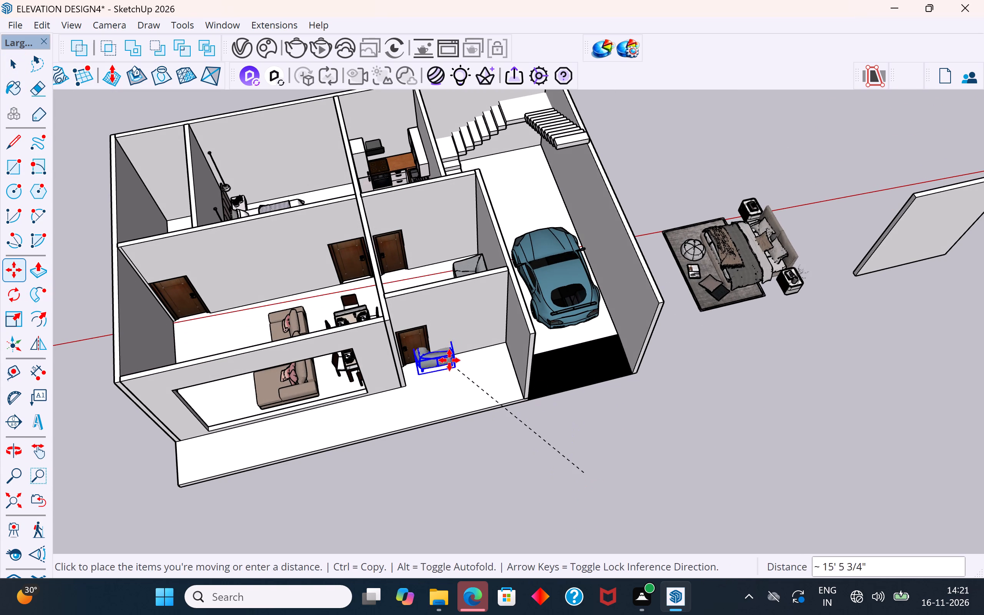
middle_click_drag(440, 341, 467, 470)
scroll(434, 336, "up", 10)
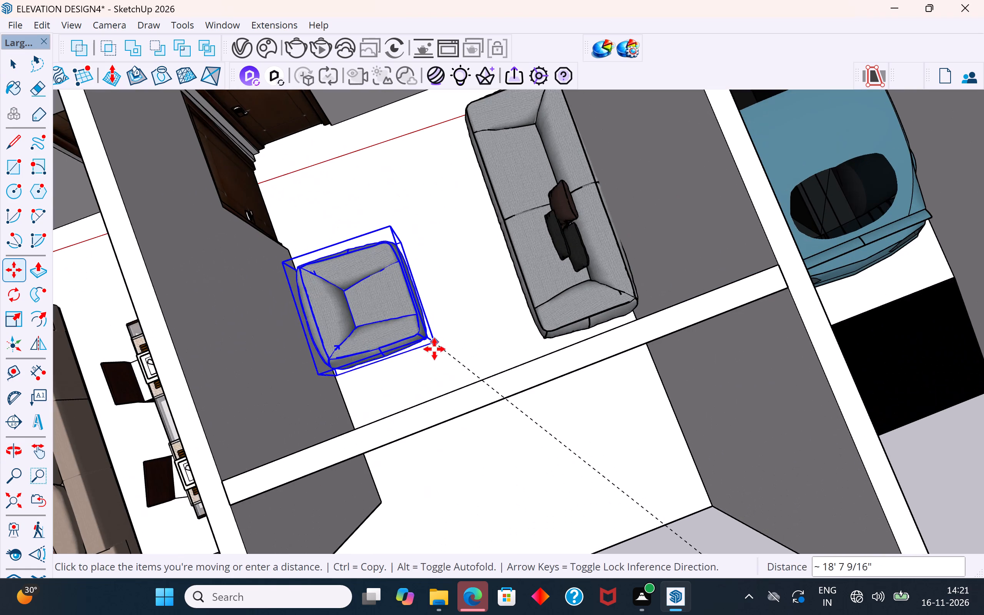
left_click(437, 352)
middle_click_drag(554, 383, 307, 301)
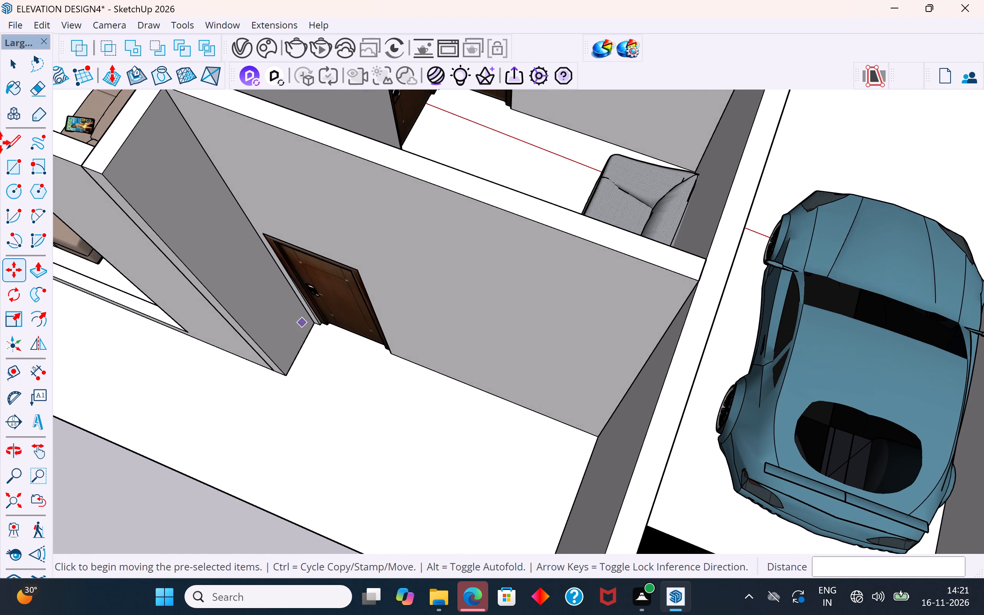
left_click(12, 68)
left_click(131, 500)
Hide the front partition wall with its door to open up the grey sofa's room.
left_click(429, 305)
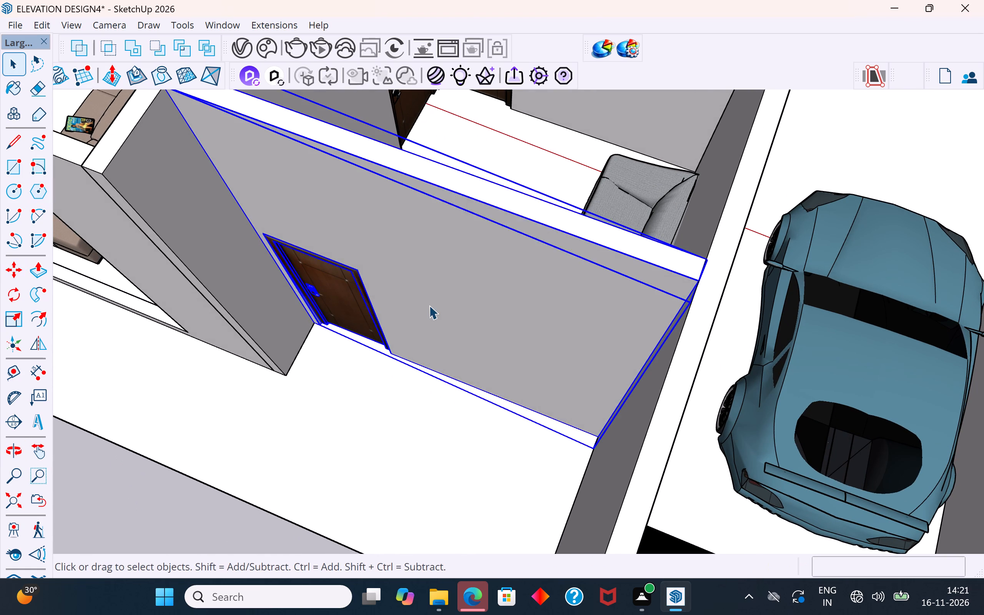
right_click(429, 305)
left_click(472, 53)
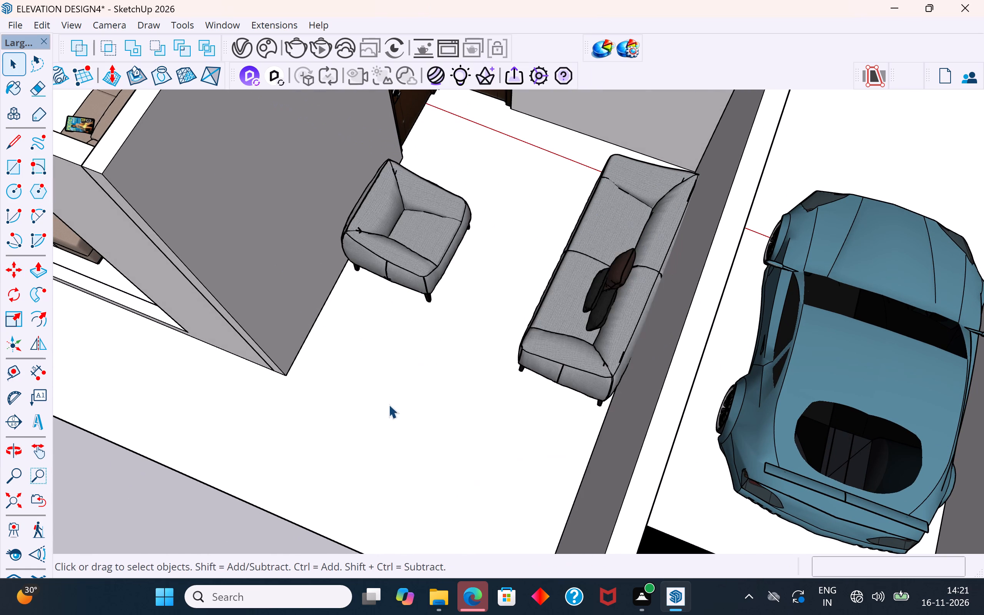
Move the armchair about 11/16" so its back meets the side wall opposite the sofa.
middle_click_drag(412, 401, 583, 109)
scroll(409, 382, "up", 5)
middle_click_drag(417, 345, 444, 325)
scroll(265, 269, "up", 4)
scroll(312, 304, "up", 3)
left_click(333, 296)
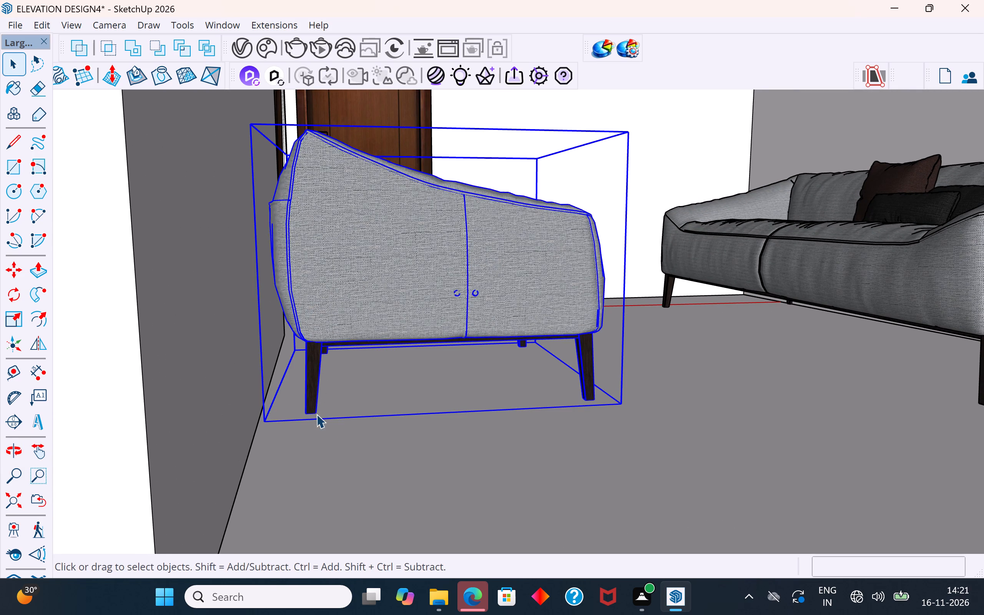
key("m")
left_click(263, 424)
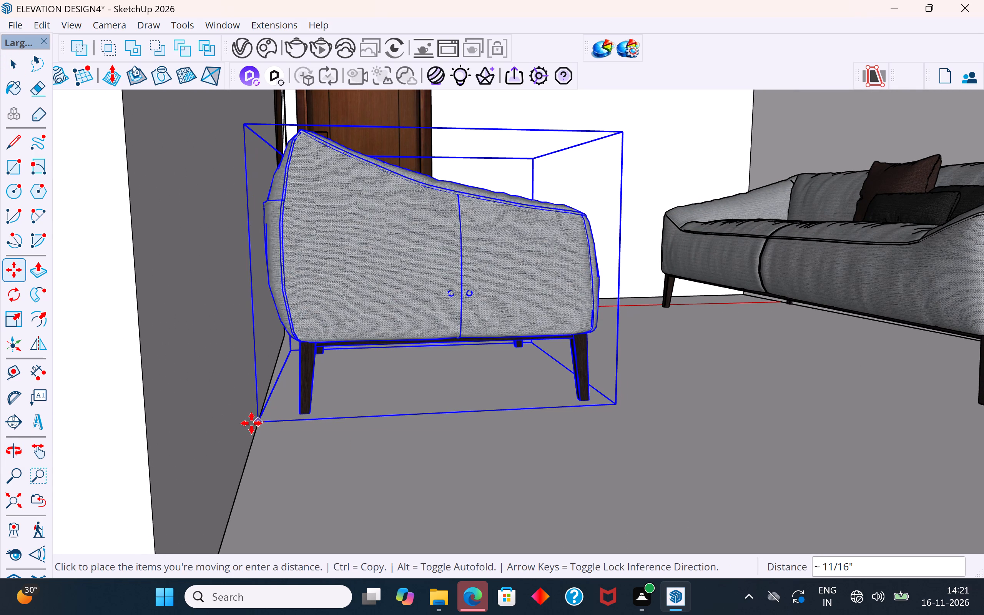
left_click(251, 423)
Rotate the armchair 90° on the floor so it faces the front of the house.
scroll(385, 392, "down", 11)
middle_click_drag(429, 371, 424, 508)
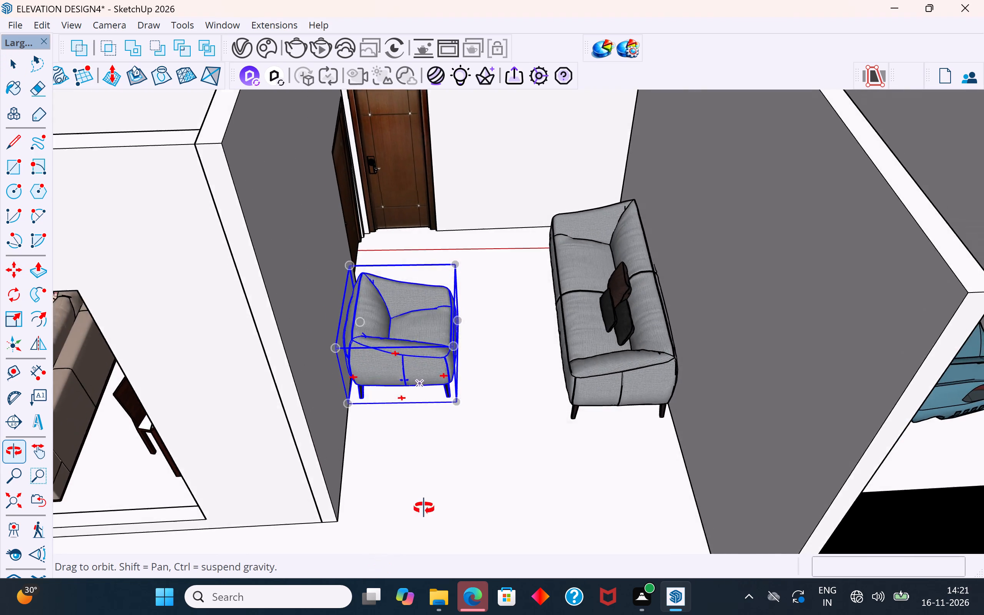
middle_click_drag(424, 508, 387, 509)
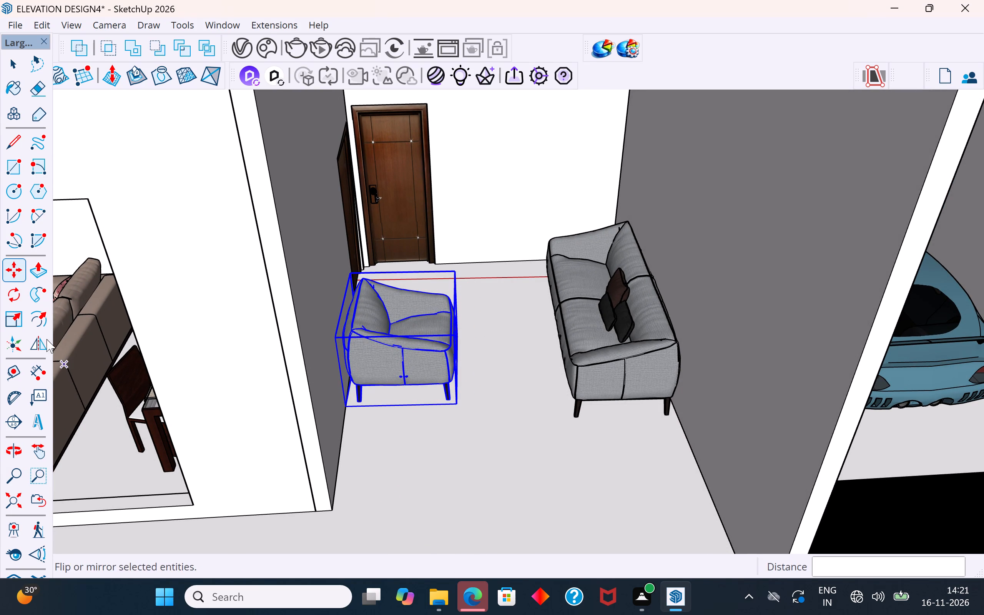
left_click(22, 299)
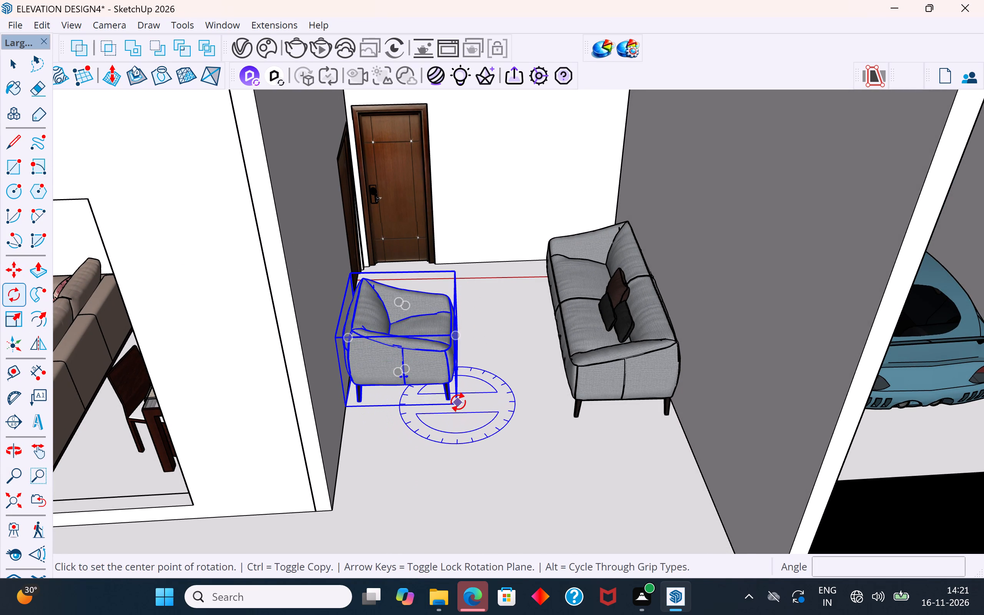
left_click(457, 404)
left_click(532, 406)
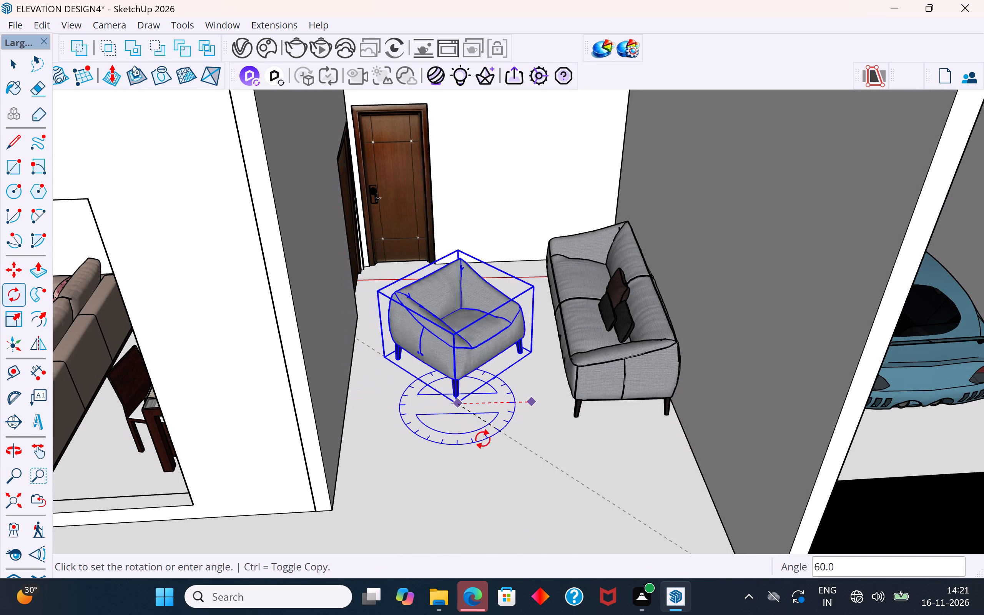
left_click(456, 452)
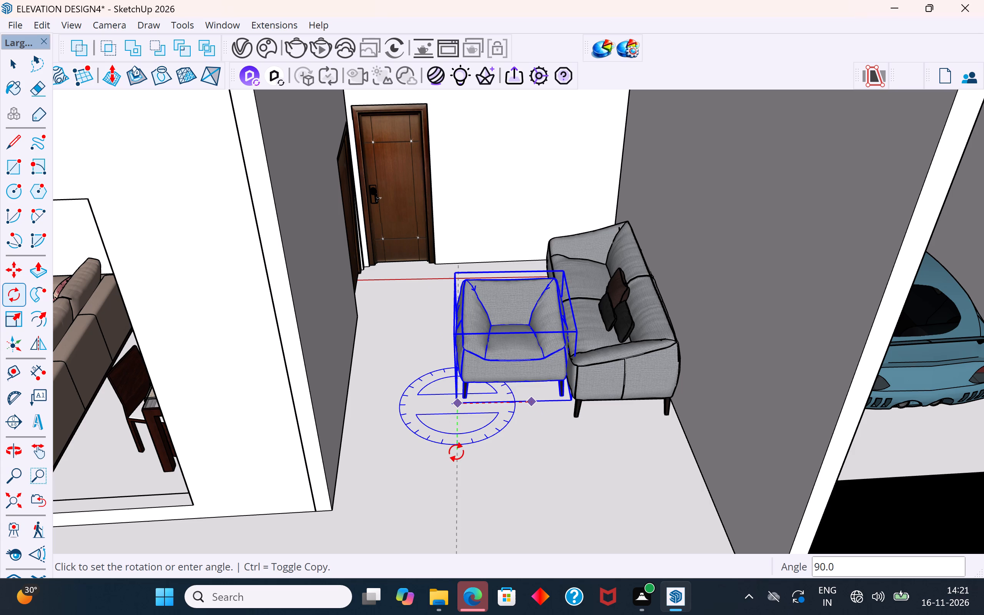
left_click(16, 69)
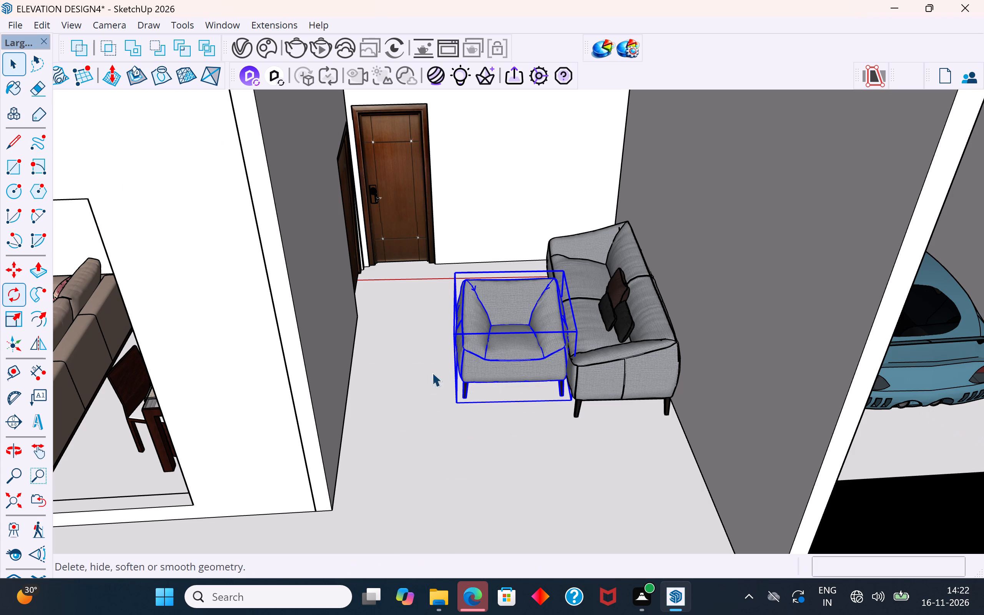
Move the armchair back about 5' towards the room's rear wall, beside the far end of the sofa.
scroll(485, 386, "down", 4)
key("m")
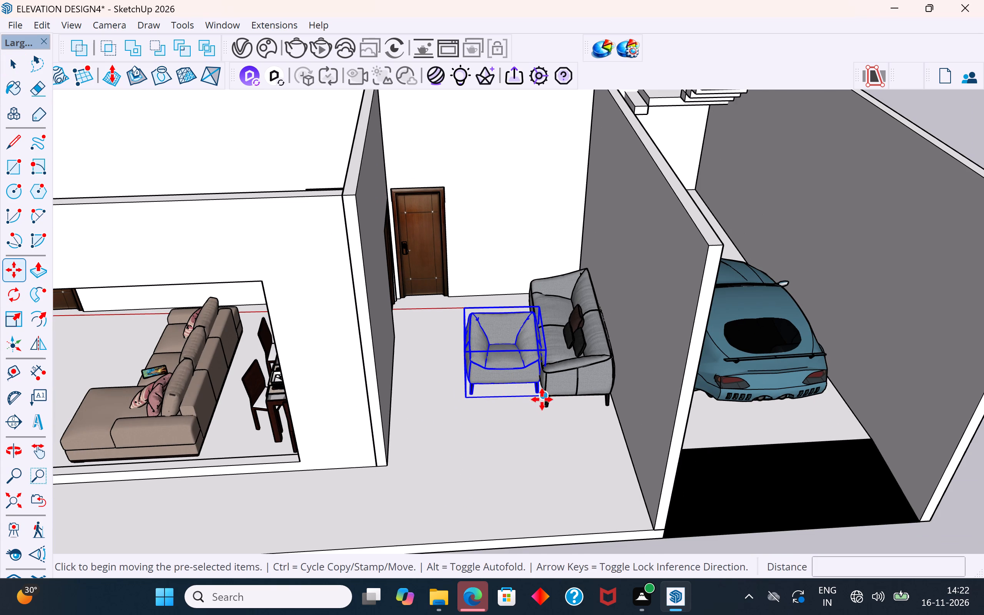
left_click(546, 399)
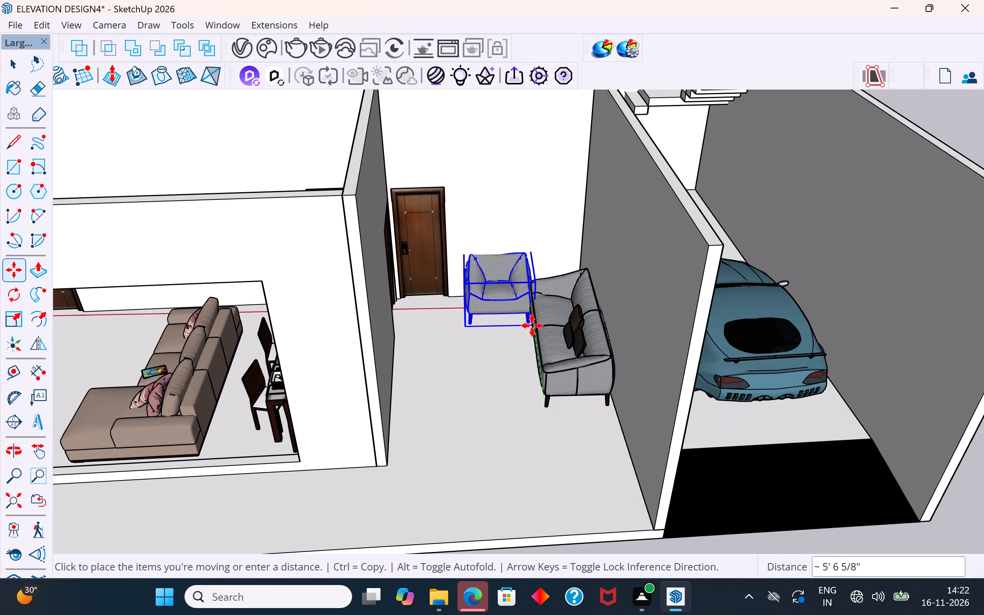
left_click(532, 332)
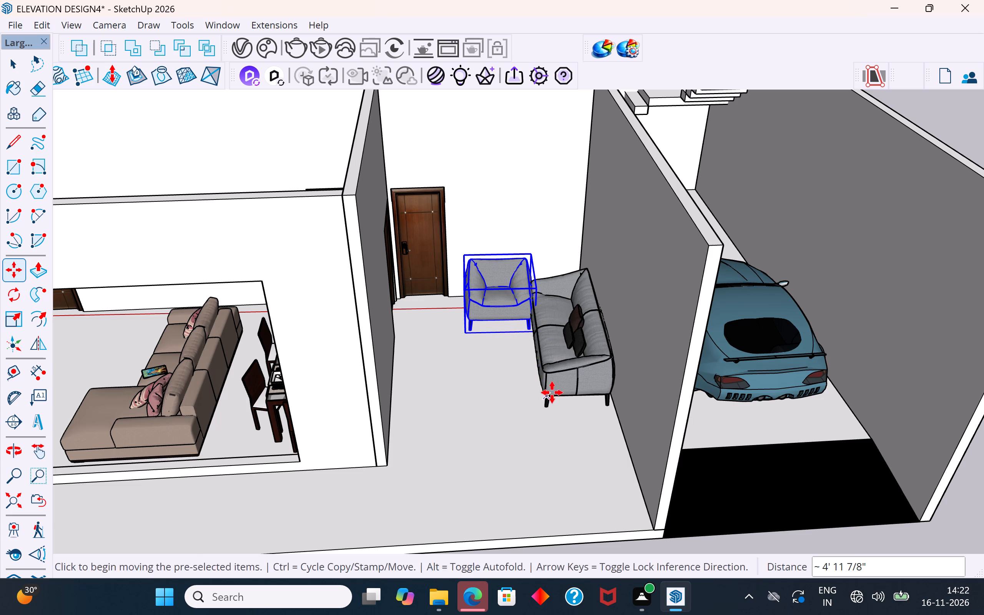
middle_click_drag(553, 389, 610, 296)
scroll(528, 377, "up", 14)
middle_click_drag(532, 326, 532, 278)
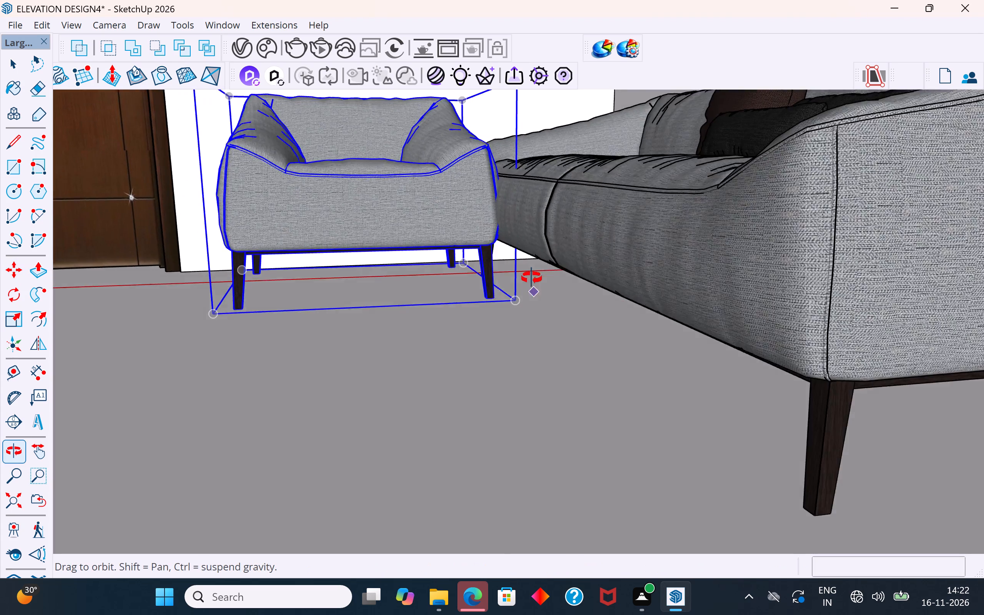
Move the armchair about 3 3/4" sideways, away from the end of the grey sofa.
middle_click_drag(532, 278, 509, 286)
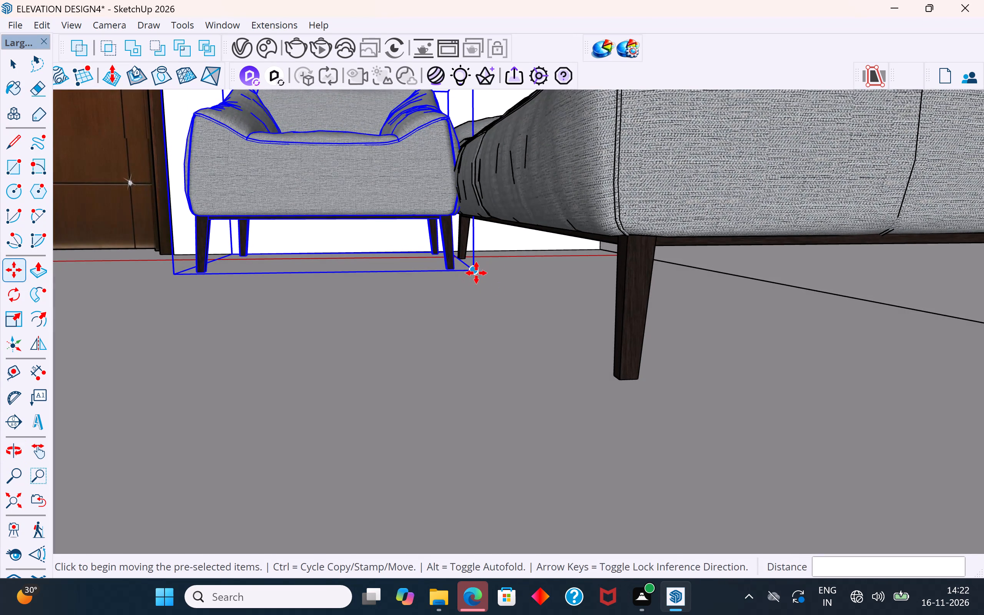
left_click(476, 273)
left_click(449, 276)
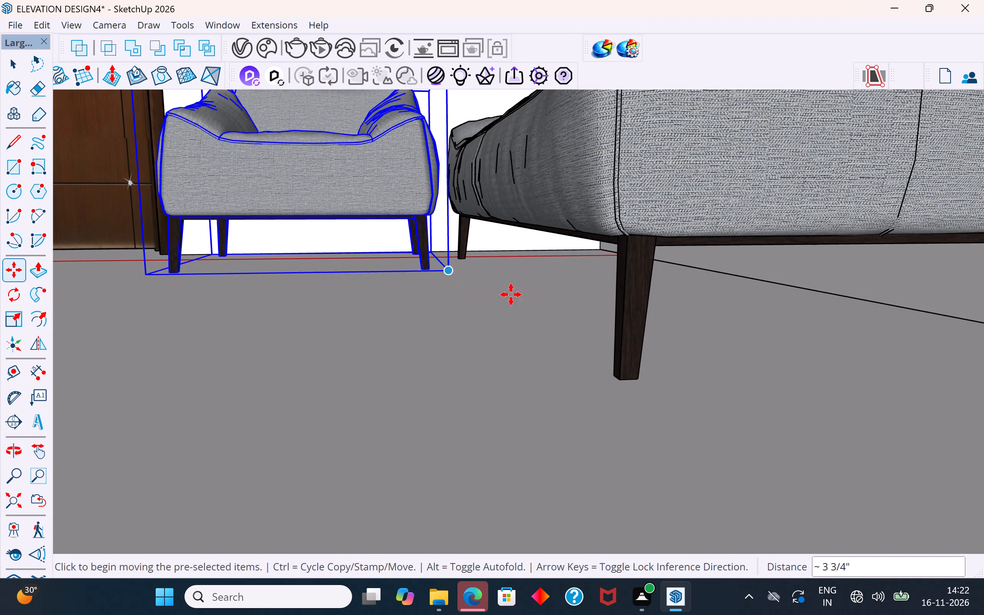
Move the armchair about 2" so its rear corner meets the room's rear wall.
scroll(534, 304, "down", 7)
middle_click_drag(530, 307, 568, 452)
scroll(398, 358, "down", 5)
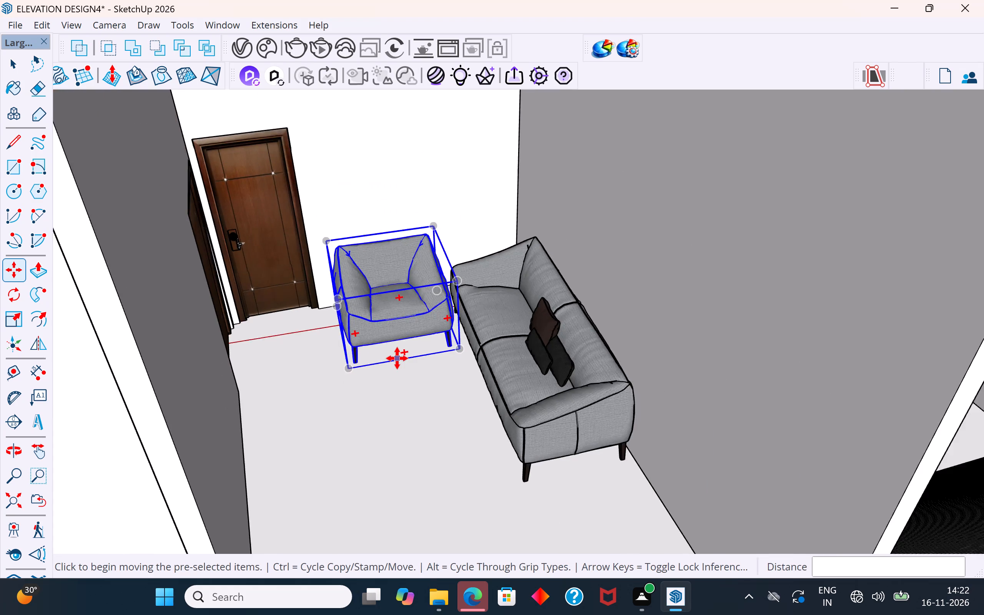
middle_click_drag(397, 358, 353, 329)
scroll(419, 333, "up", 4)
middle_click_drag(434, 326, 408, 304)
scroll(424, 317, "up", 1)
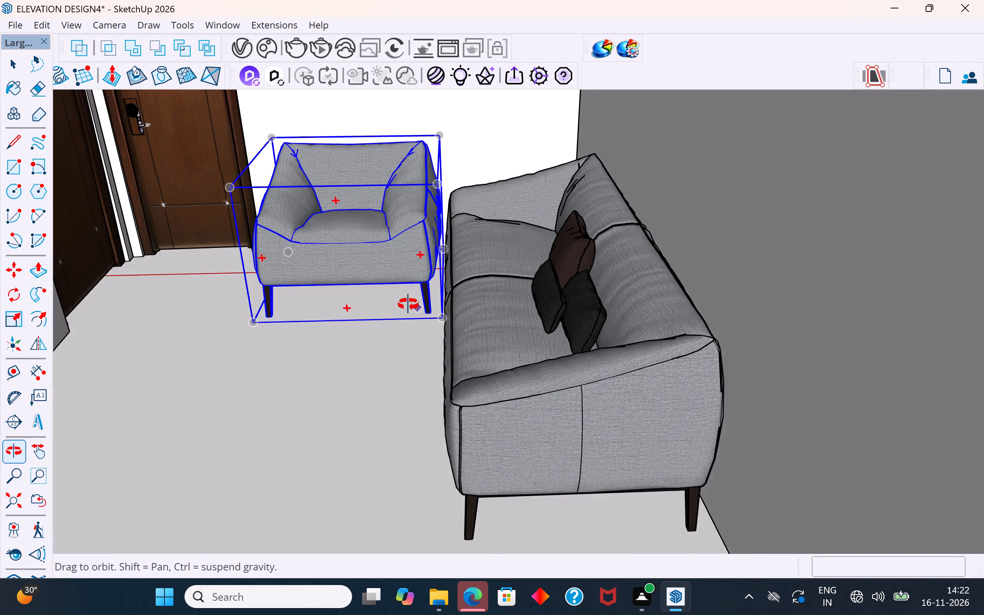
middle_click_drag(408, 304, 499, 412)
scroll(394, 376, "down", 3)
middle_click_drag(402, 376, 652, 497)
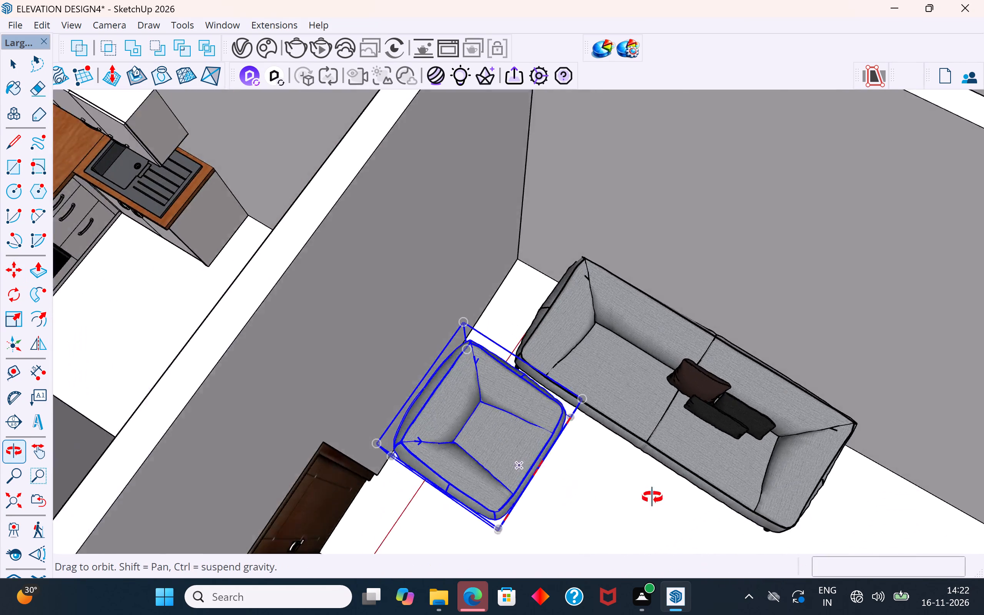
middle_click_drag(652, 497, 418, 455)
middle_click_drag(418, 455, 505, 540)
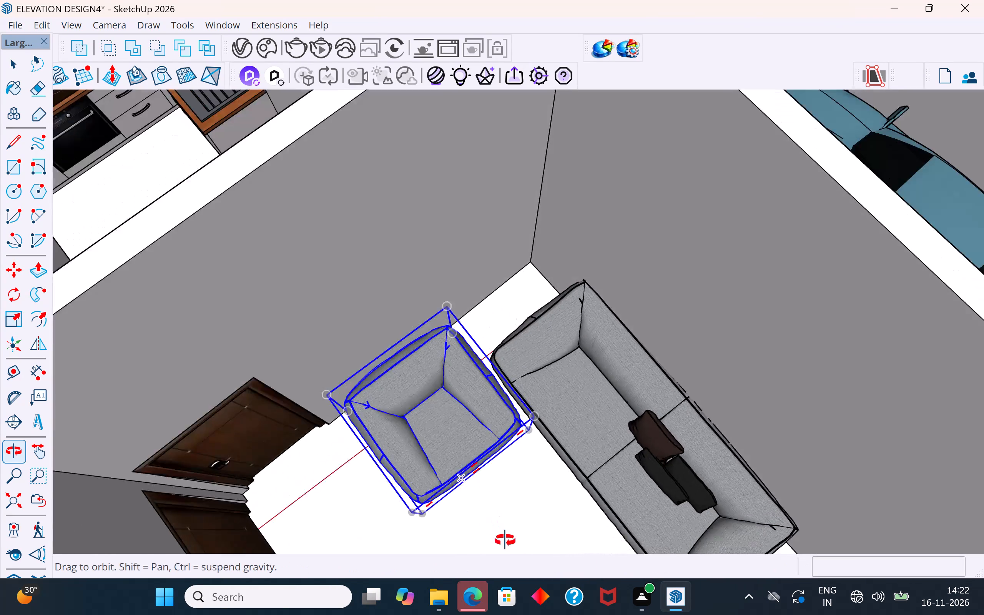
middle_click_drag(505, 540, 539, 595)
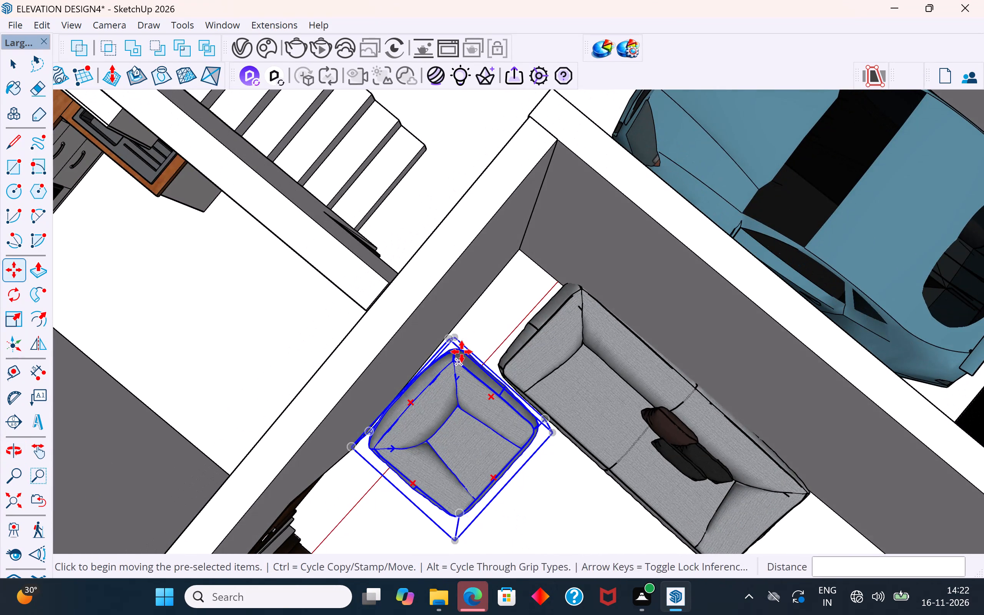
scroll(462, 340, "up", 7)
left_click(449, 337)
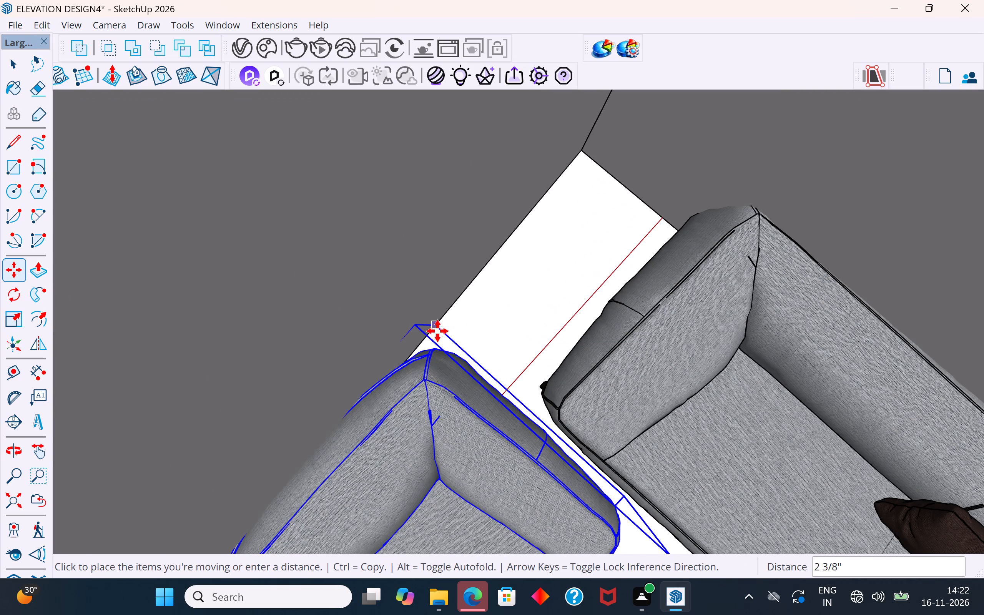
scroll(439, 331, "up", 10)
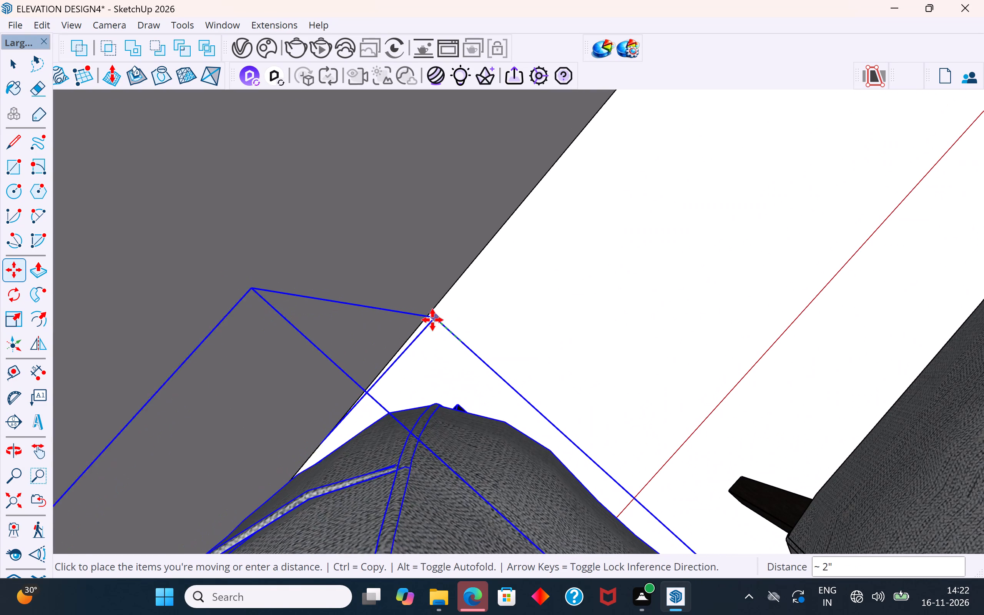
left_click(430, 315)
Nudge the armchair a few inches forward from the rear wall, towards the front of the house.
scroll(534, 329, "down", 20)
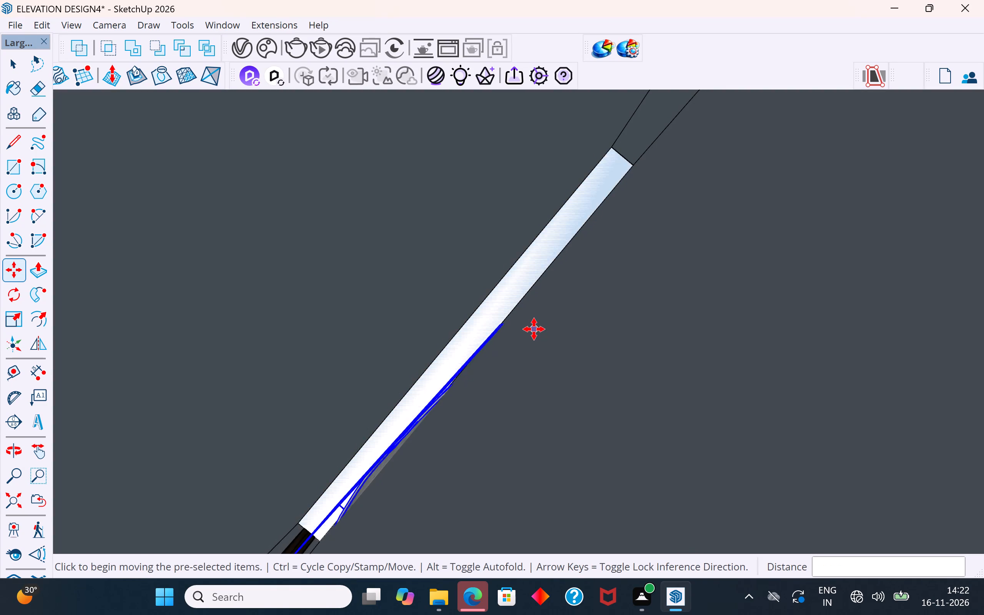
scroll(534, 329, "down", 14)
scroll(386, 294, "down", 11)
middle_click_drag(539, 350, 494, 157)
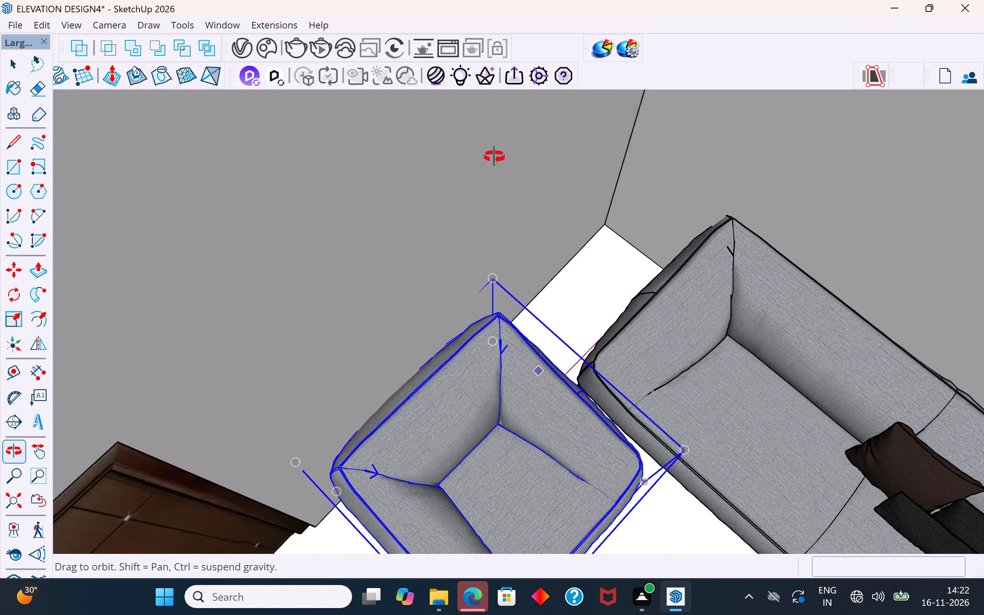
middle_click_drag(494, 157, 455, 62)
scroll(477, 36, "down", 6)
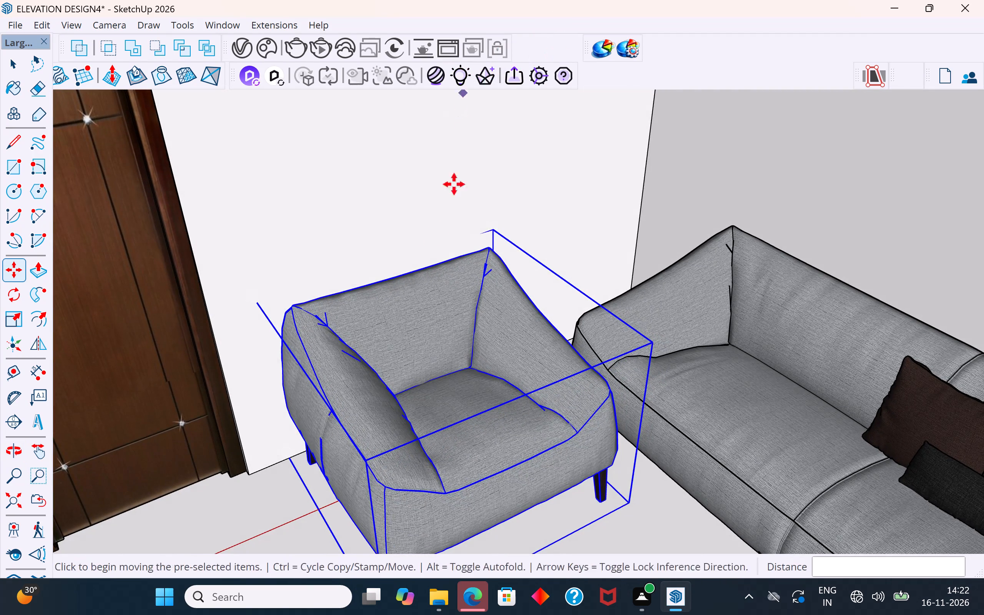
scroll(431, 247, "down", 8)
middle_click_drag(475, 265, 281, 289)
scroll(338, 334, "down", 5)
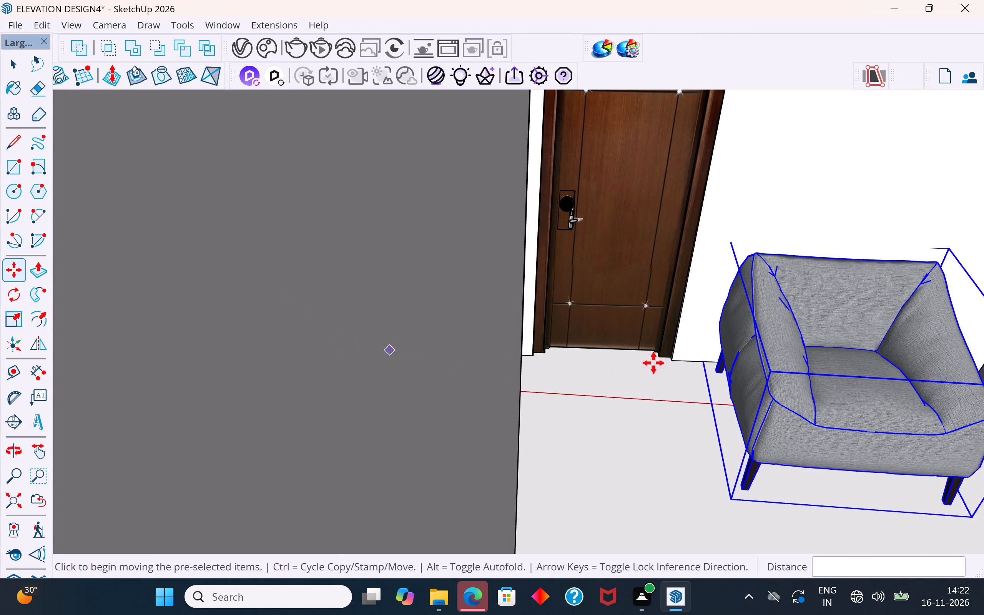
scroll(665, 321, "down", 12)
middle_click_drag(682, 343, 535, 439)
scroll(401, 244, "down", 6)
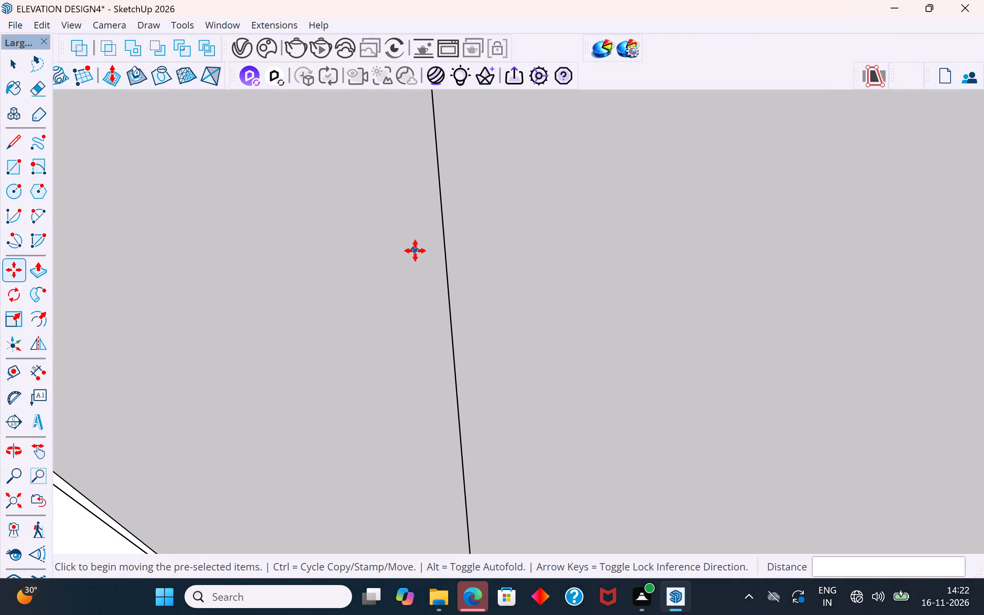
scroll(415, 251, "down", 7)
scroll(593, 251, "up", 1)
scroll(633, 252, "down", 20)
scroll(633, 252, "down", 15)
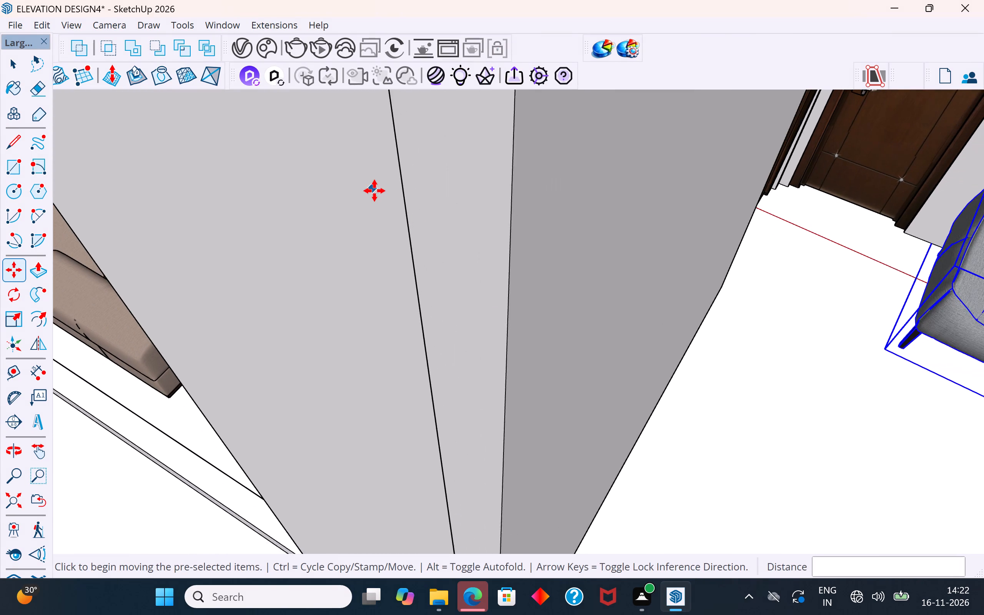
scroll(322, 260, "down", 11)
middle_click_drag(308, 288, 502, 277)
scroll(317, 314, "down", 1)
scroll(678, 237, "up", 8)
left_click(700, 238)
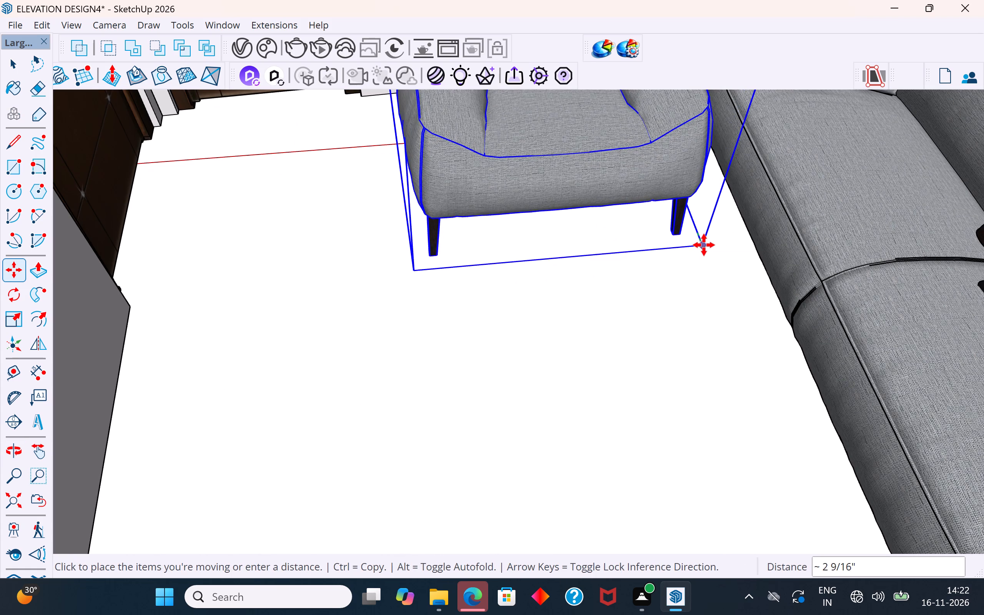
left_click(706, 250)
Rotate the grey sofa 90° on the floor about its front corner so its seat faces the rear wall.
scroll(567, 336, "down", 5)
middle_click_drag(702, 319, 372, 308)
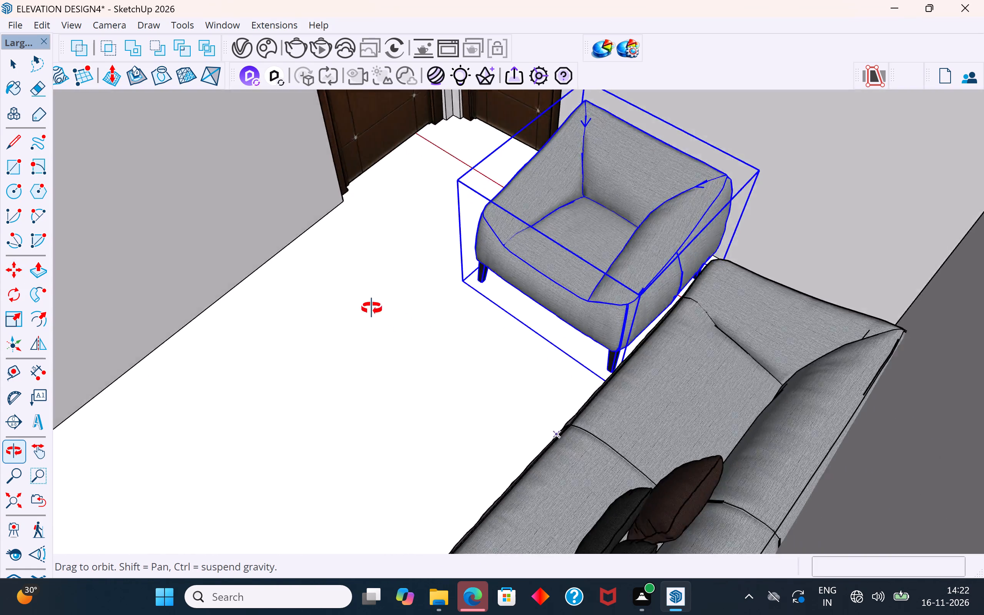
middle_click_drag(372, 308, 705, 337)
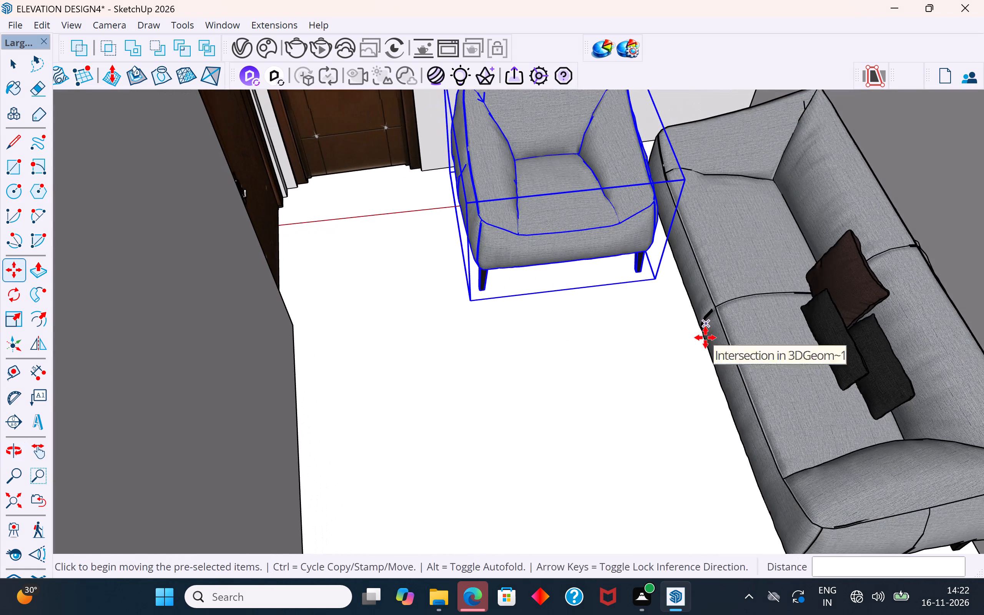
left_click(20, 64)
scroll(390, 286, "down", 11)
middle_click_drag(479, 357, 448, 371)
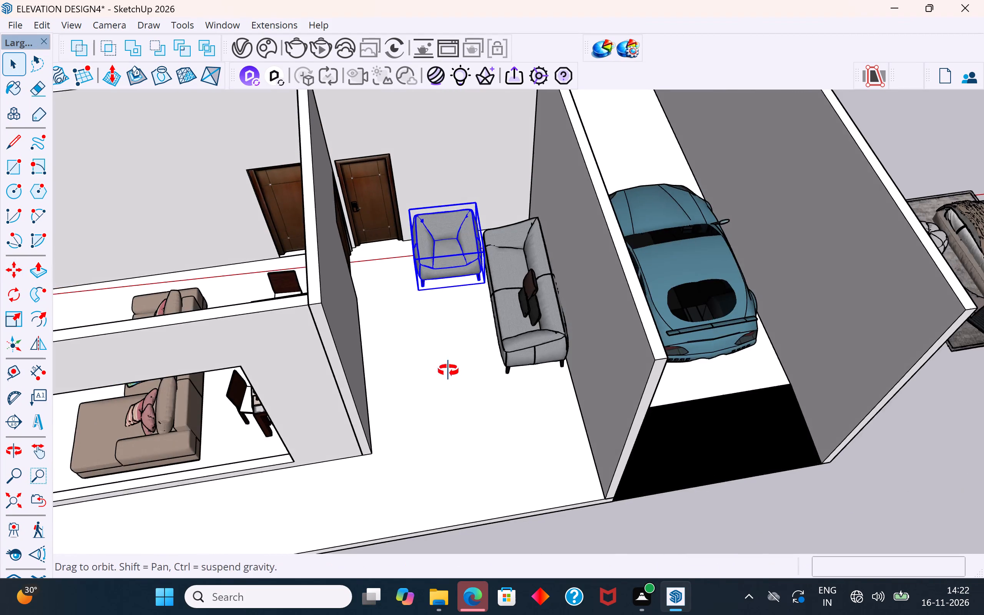
middle_click_drag(448, 371, 445, 430)
left_click(535, 332)
middle_click_drag(549, 362, 543, 405)
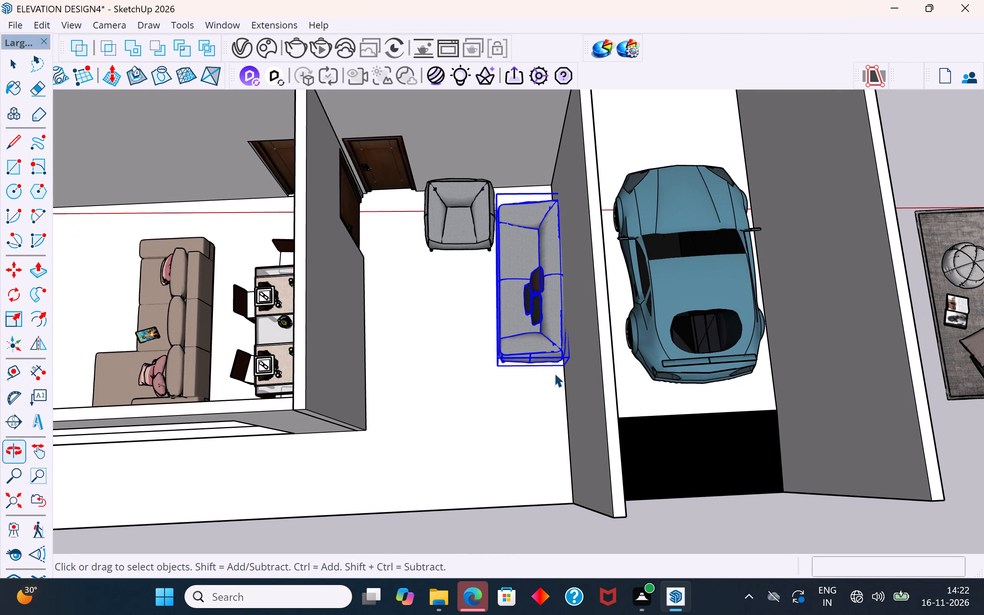
scroll(554, 373, "up", 1)
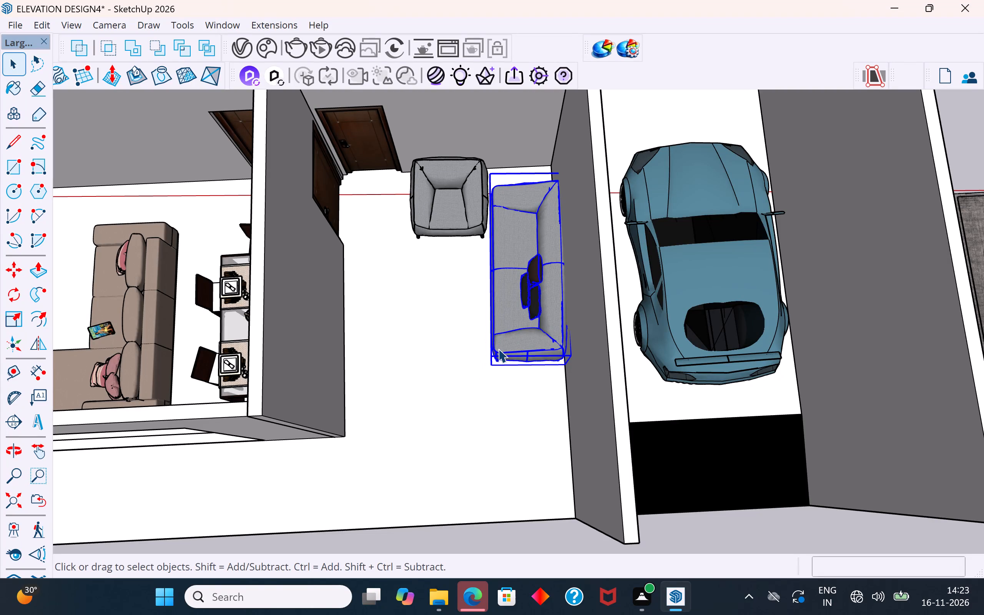
left_click(16, 294)
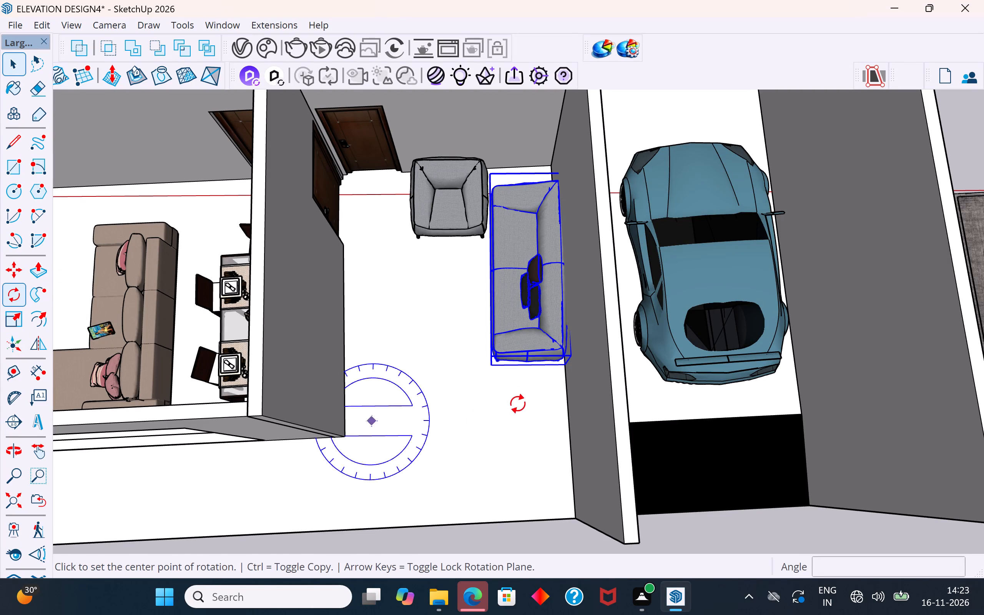
left_click(493, 367)
left_click(566, 367)
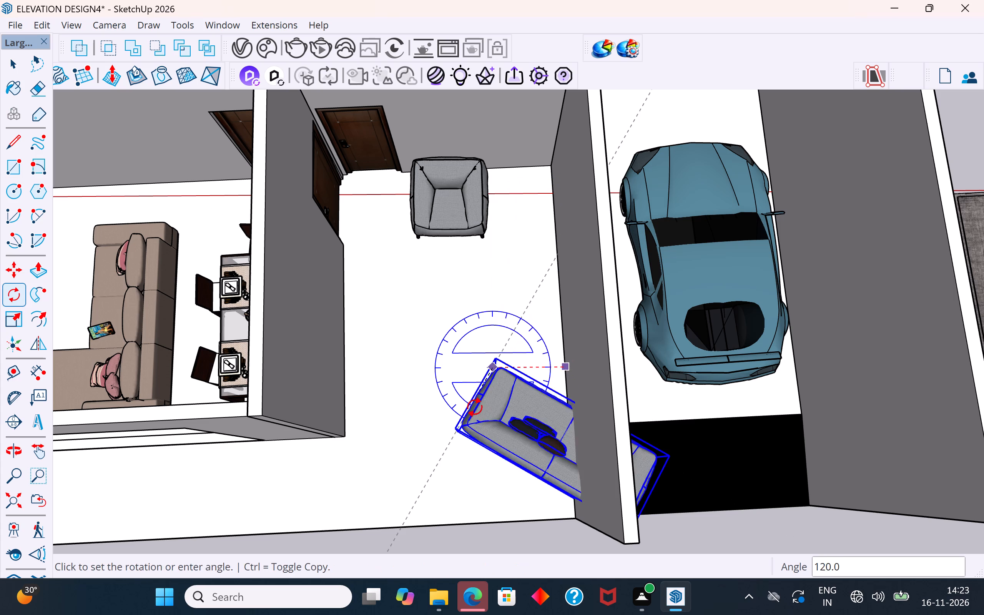
left_click(497, 412)
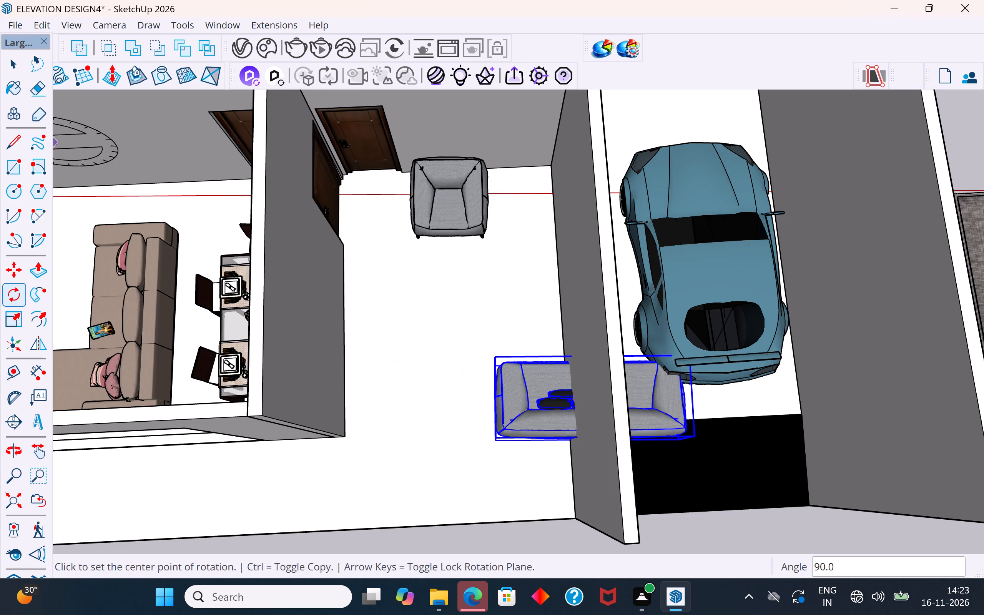
left_click(16, 61)
scroll(434, 267, "down", 5)
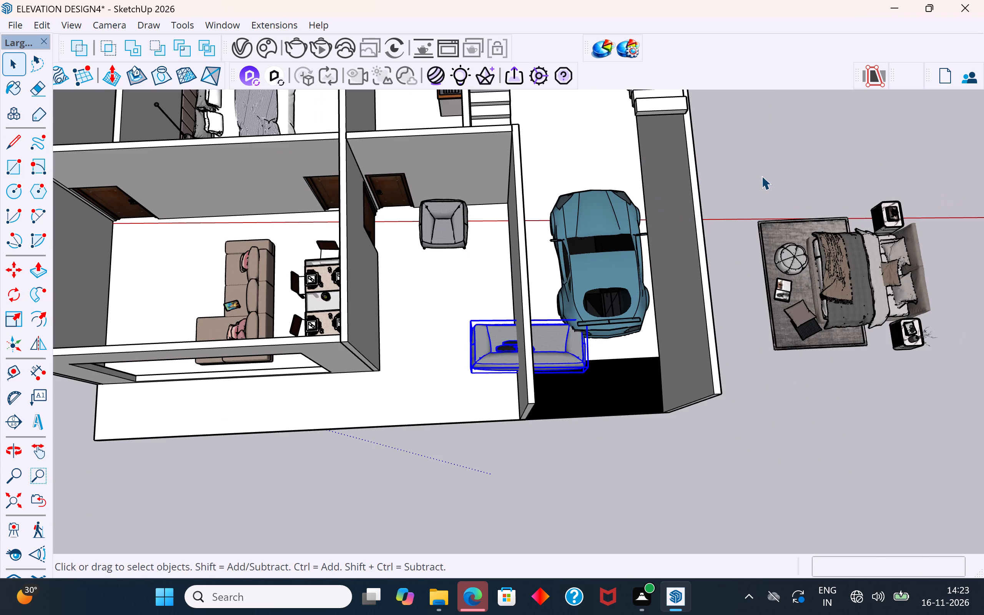
left_click(761, 176)
Move the rotated sofa about 4' 9 5/8" sideways out of the garage wall, back into the room with its end beside that wall.
left_click(486, 358)
key("m")
scroll(590, 381, "up", 10)
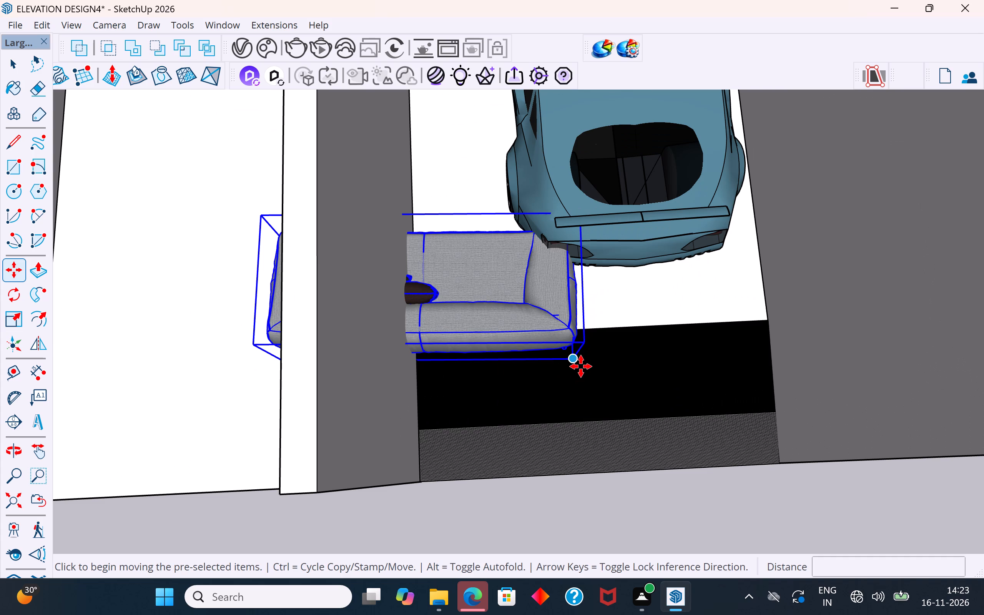
left_click(581, 366)
middle_click_drag(286, 332, 457, 207)
scroll(405, 312, "down", 6)
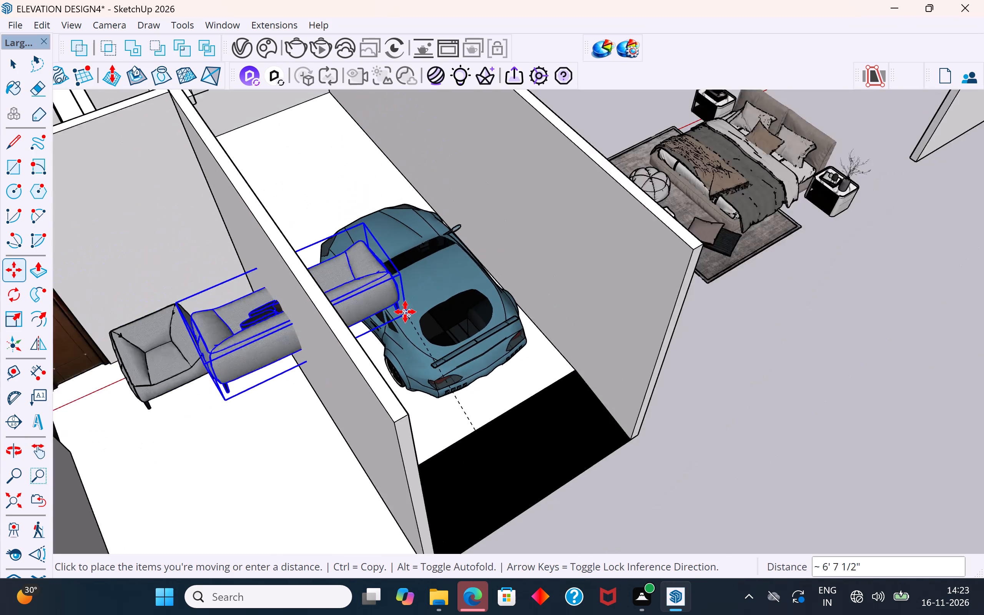
scroll(405, 312, "down", 6)
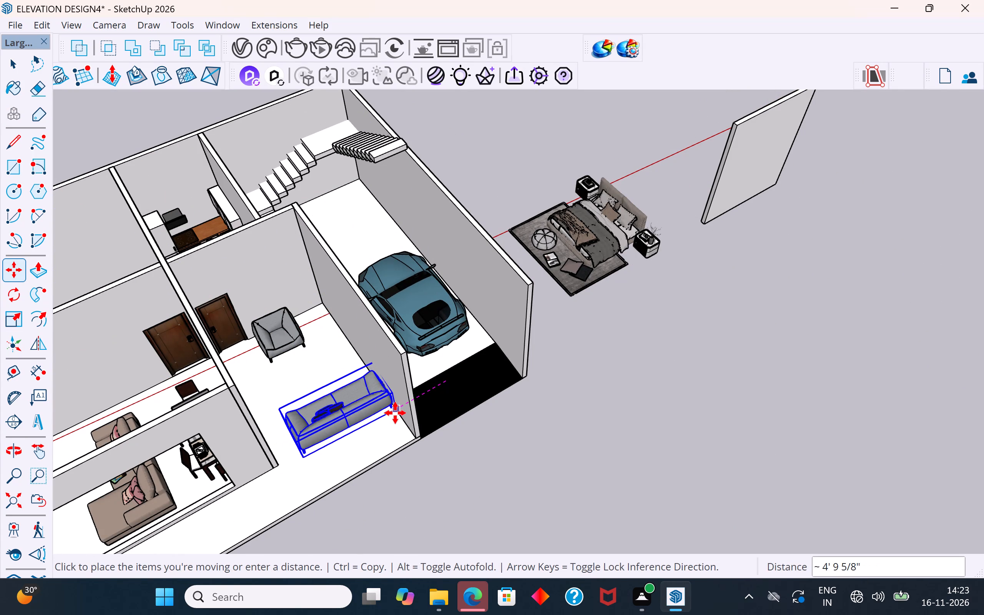
scroll(392, 413, "up", 5)
middle_click_drag(394, 419, 394, 251)
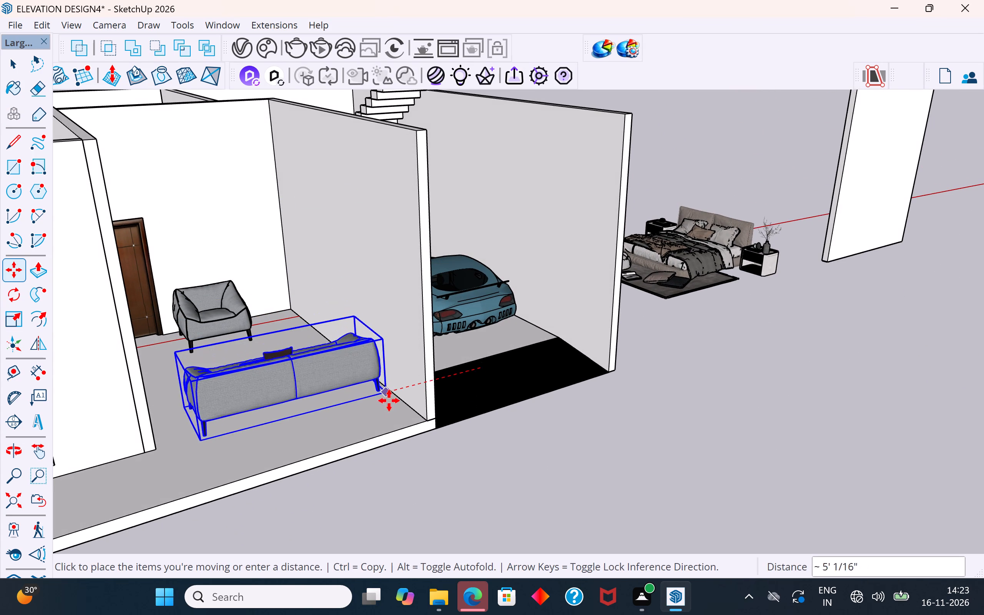
left_click(397, 396)
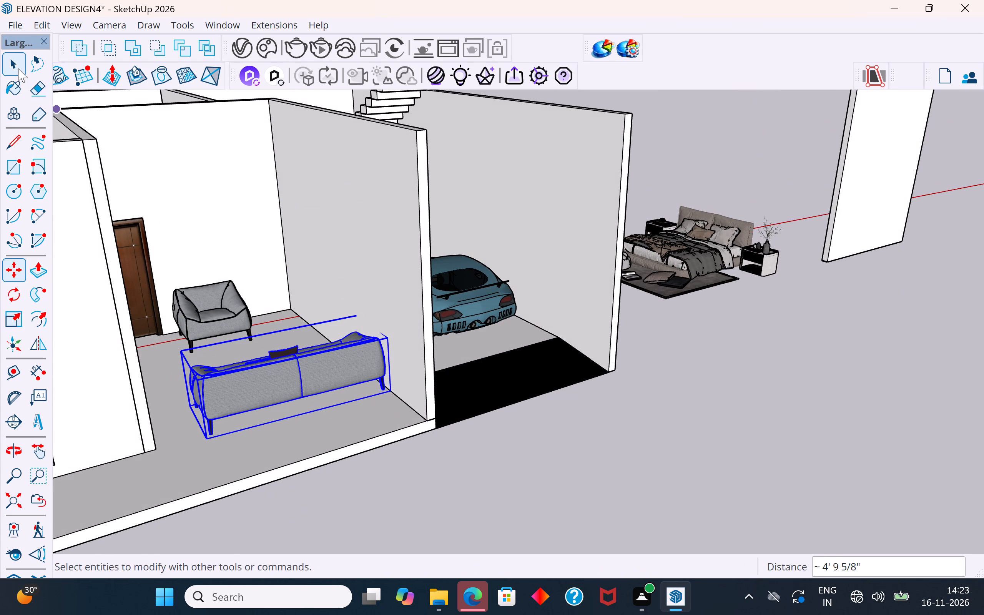
left_click(18, 68)
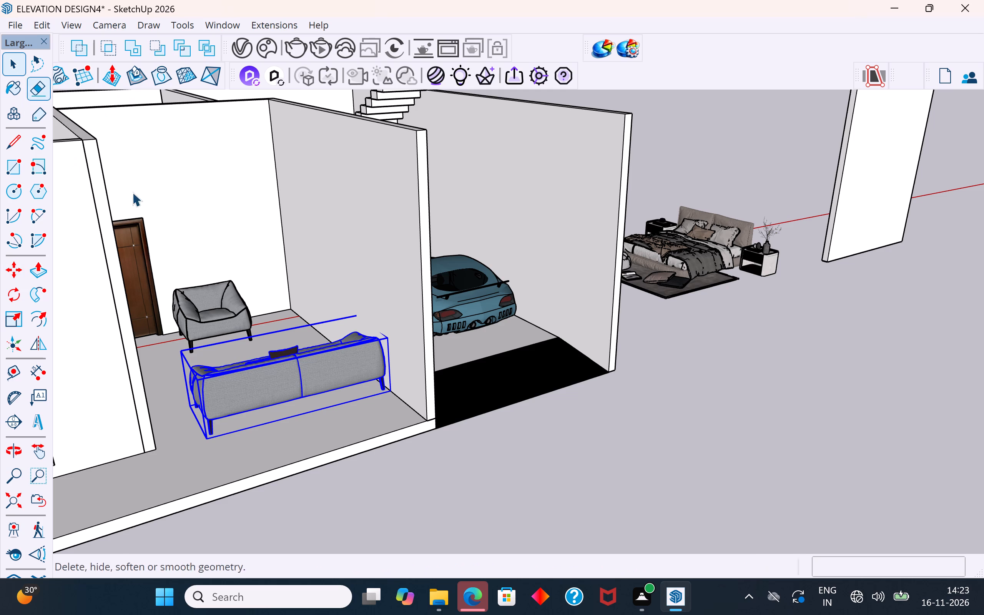
left_click(709, 460)
Move the grey sofa about 1' along the garage wall, towards the armchair.
middle_click_drag(727, 380, 695, 547)
scroll(366, 424, "up", 5)
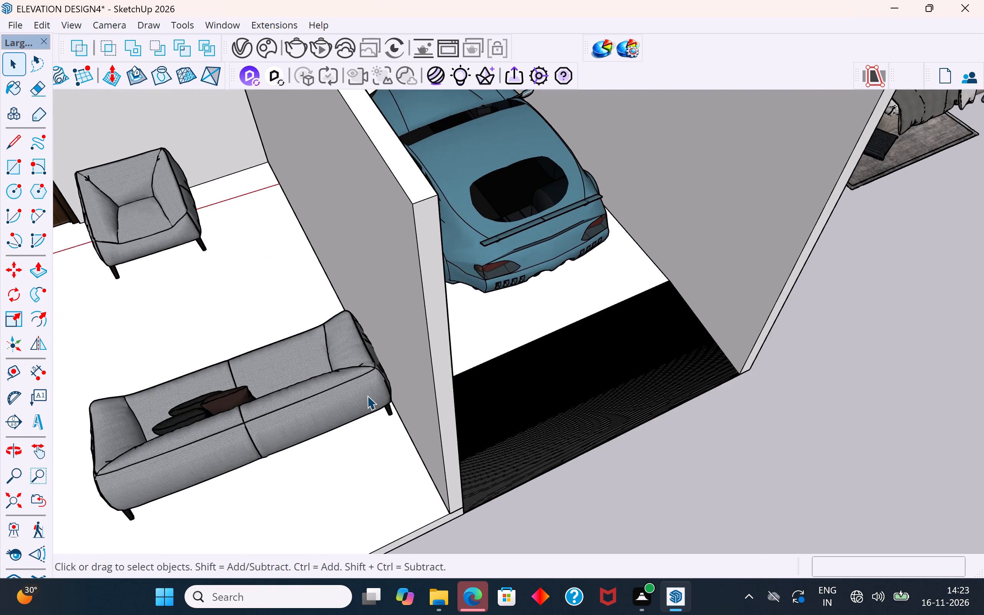
scroll(367, 396, "up", 1)
middle_click_drag(367, 396, 381, 224)
scroll(385, 378, "up", 4)
middle_click_drag(385, 378, 391, 505)
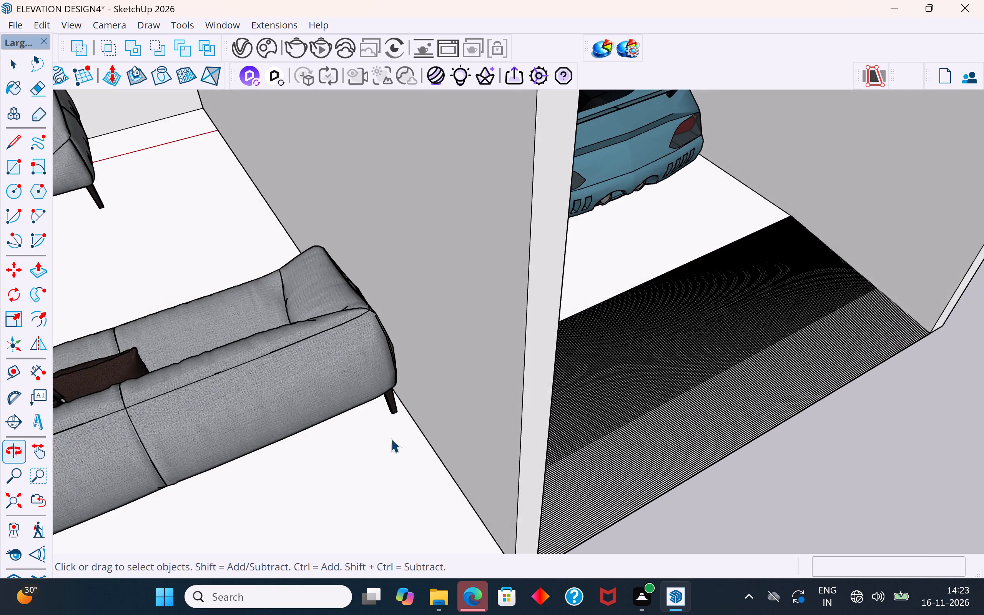
scroll(387, 422, "up", 4)
middle_click_drag(395, 406, 348, 354)
left_click(390, 376)
scroll(390, 376, "up", 1)
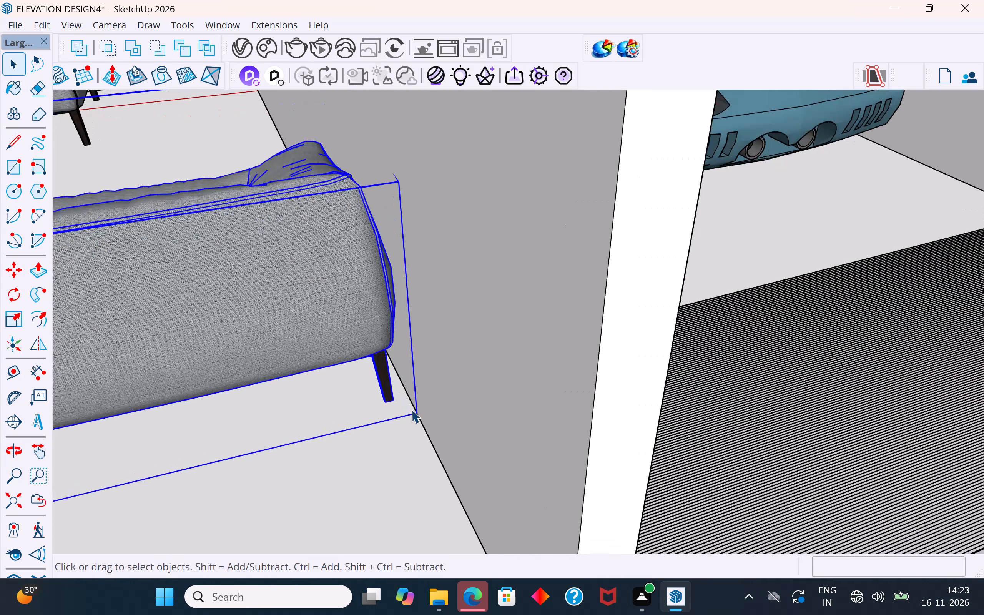
key("m")
left_click(419, 416)
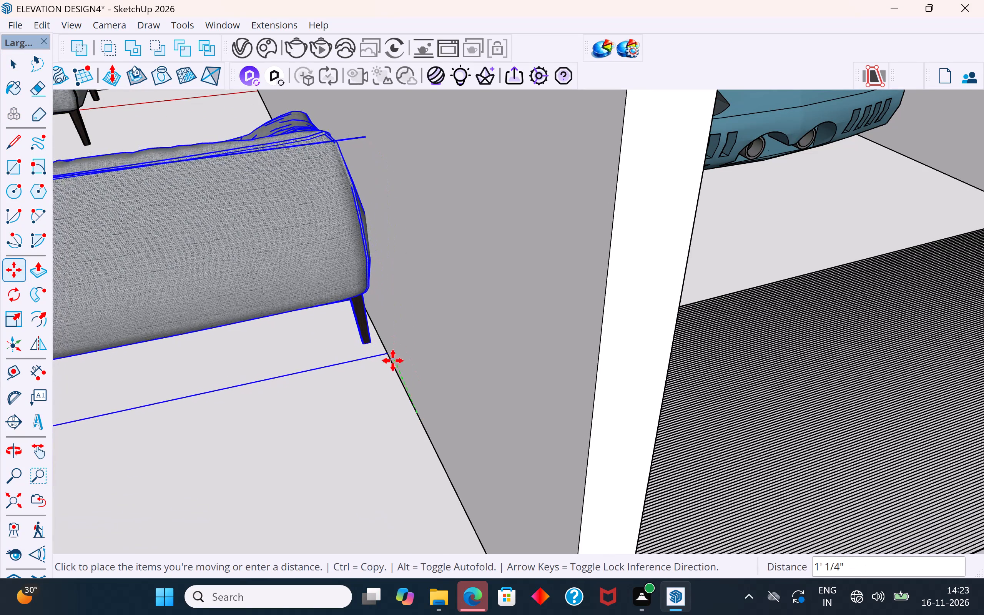
left_click(386, 350)
Move the sofa about 2' 9 13/16" further along the garage wall, closer to the armchair.
scroll(460, 380, "down", 13)
middle_click_drag(460, 380, 439, 508)
left_click(430, 360)
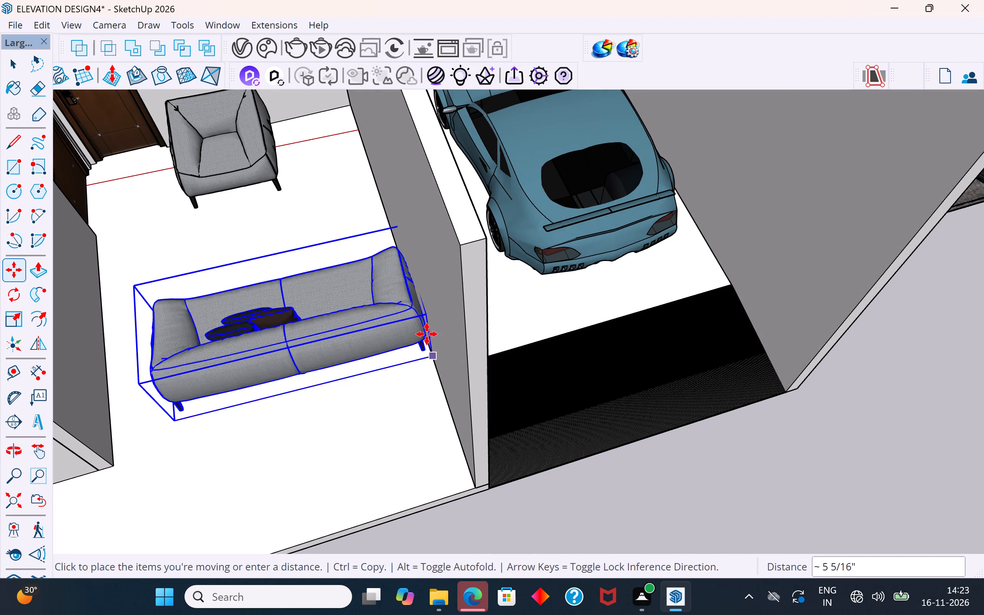
middle_click_drag(419, 308, 464, 135)
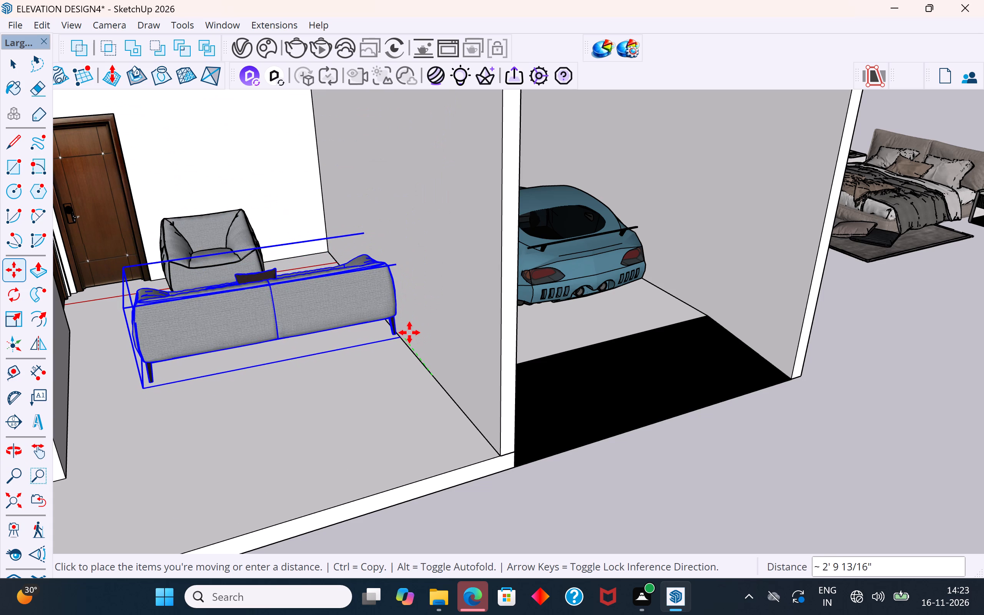
left_click(409, 332)
Rotate the sofa about 2.4° on the floor around its corner beside the garage wall, and deselect it.
scroll(404, 348, "up", 2)
scroll(396, 361, "down", 4)
middle_click_drag(396, 363, 373, 563)
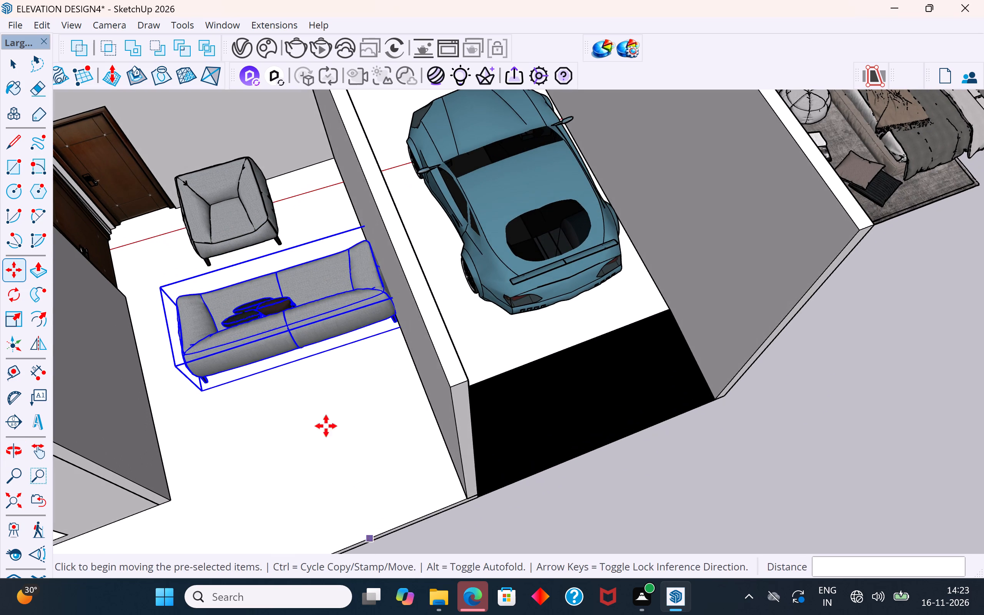
left_click(9, 296)
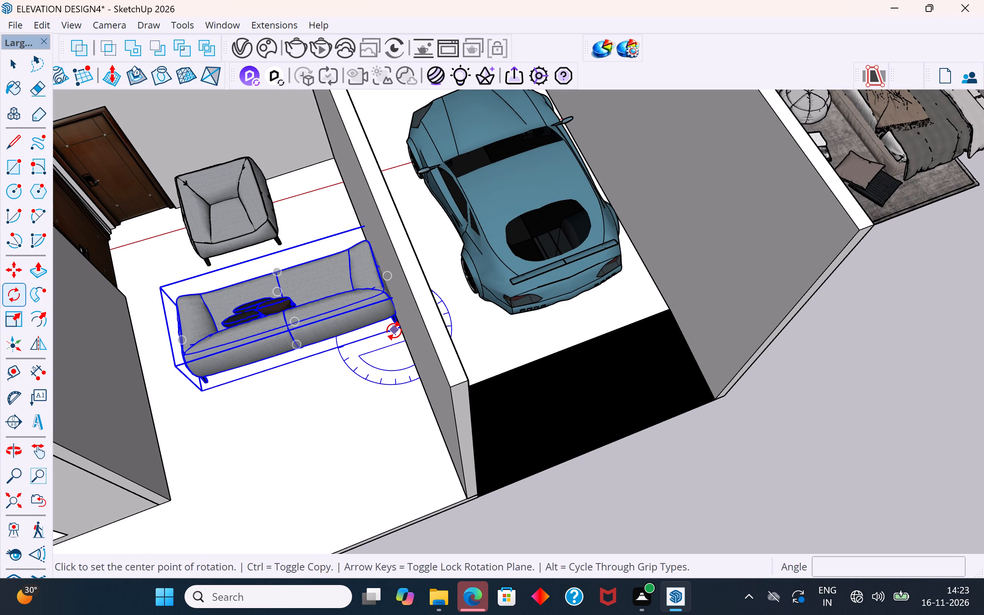
left_click(394, 330)
left_click(202, 393)
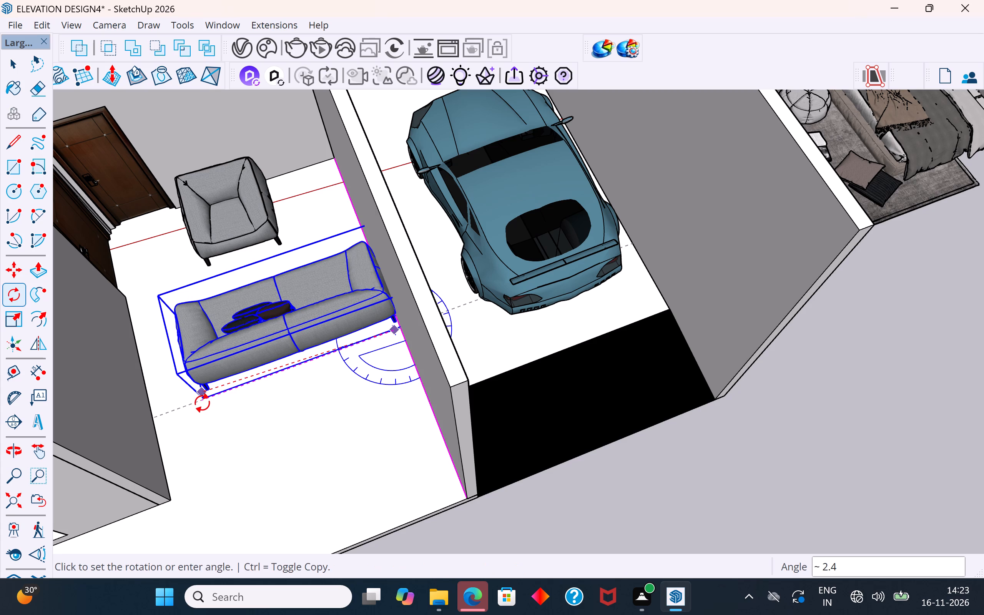
left_click(202, 410)
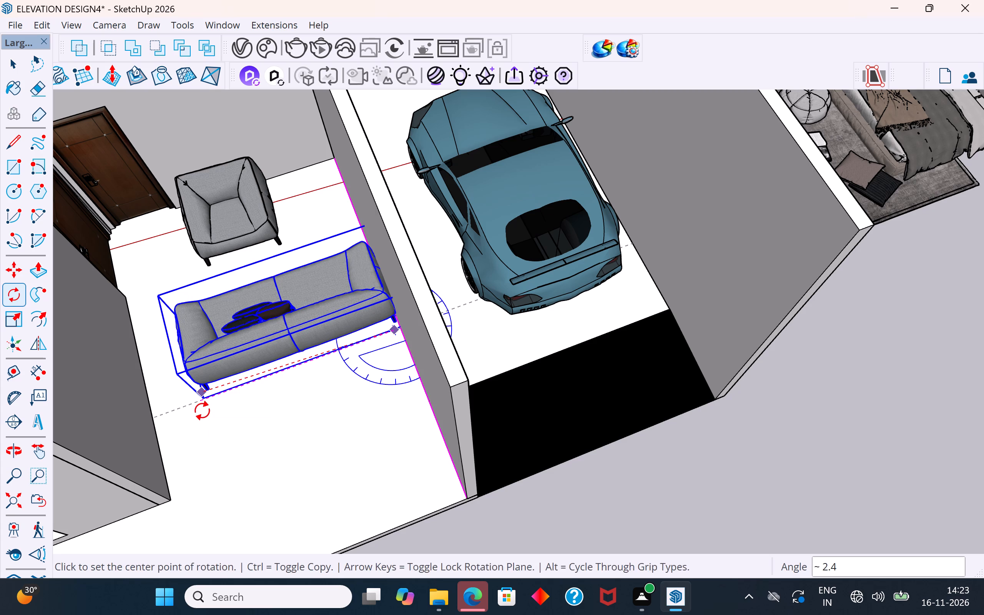
left_click(11, 66)
scroll(481, 417, "down", 10)
left_click(644, 504)
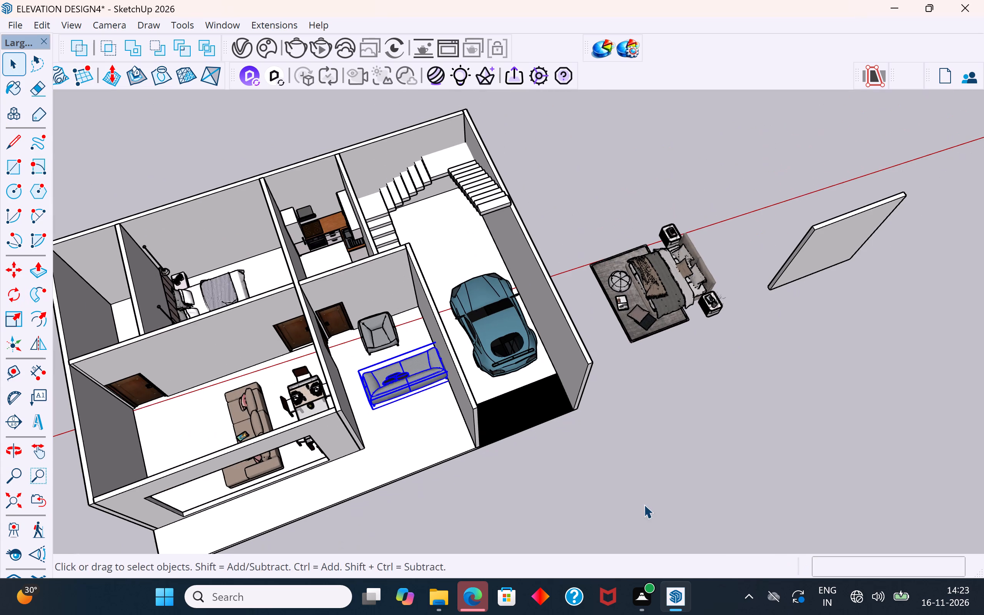
Unhide all hidden objects in the model.
left_click(44, 20)
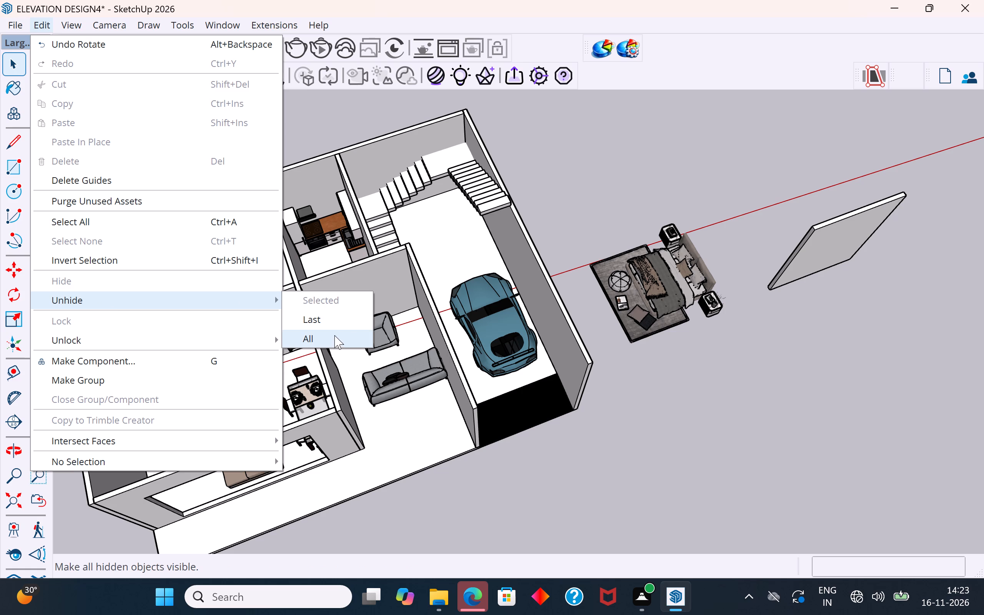
left_click(334, 335)
Move the sofa about 7 1/2" so its back sits against the front wall of the room, beside the door.
middle_click_drag(435, 398, 485, 578)
middle_click_drag(401, 356, 481, 240)
scroll(383, 365, "up", 4)
middle_click_drag(397, 373, 853, 341)
scroll(509, 429, "up", 1)
middle_click_drag(525, 414, 598, 414)
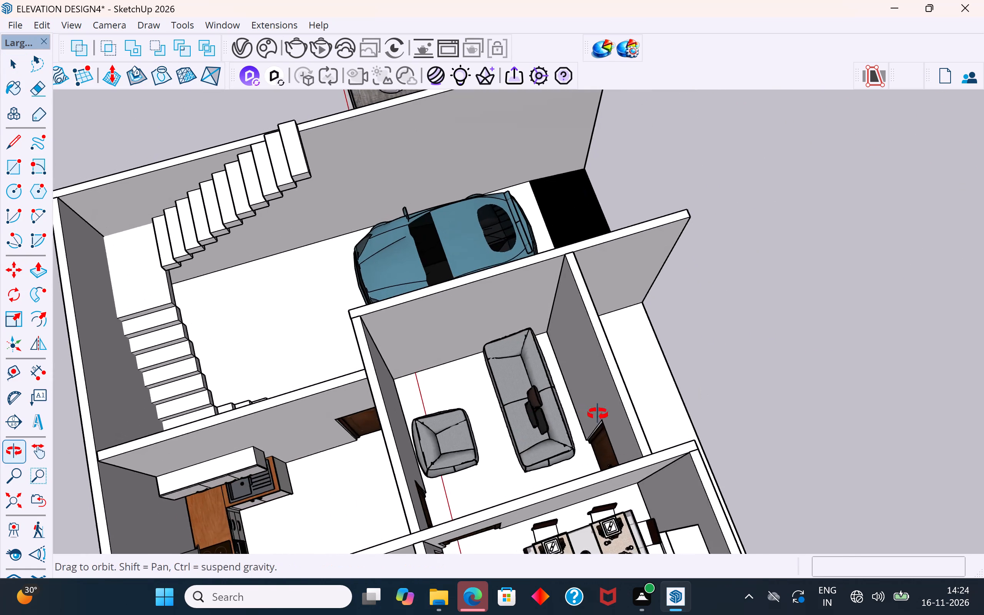
middle_click_drag(598, 414, 605, 412)
left_click(542, 413)
scroll(595, 461, "up", 6)
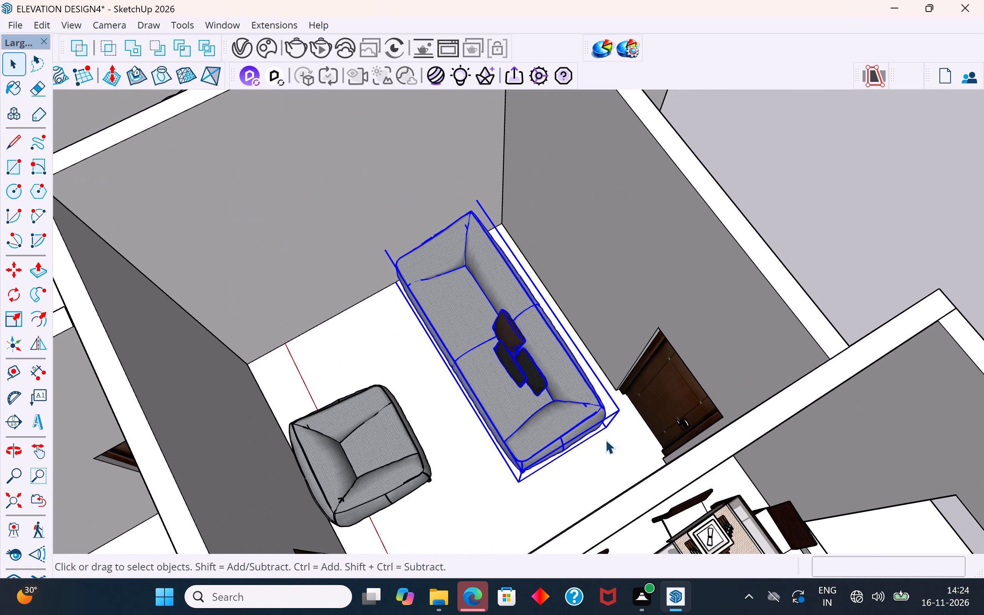
scroll(613, 441, "up", 8)
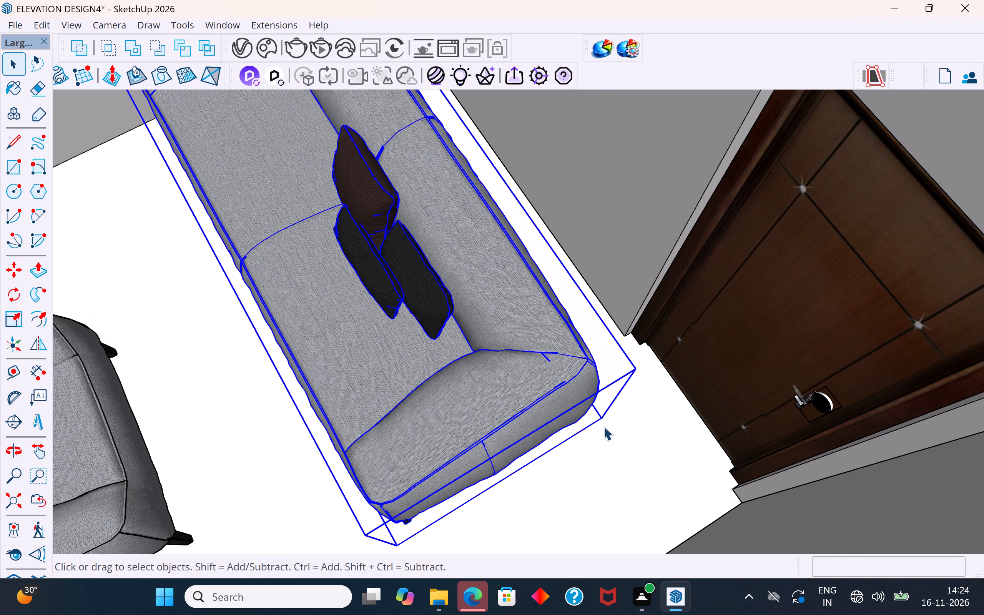
key("m")
left_click(605, 417)
left_click(643, 406)
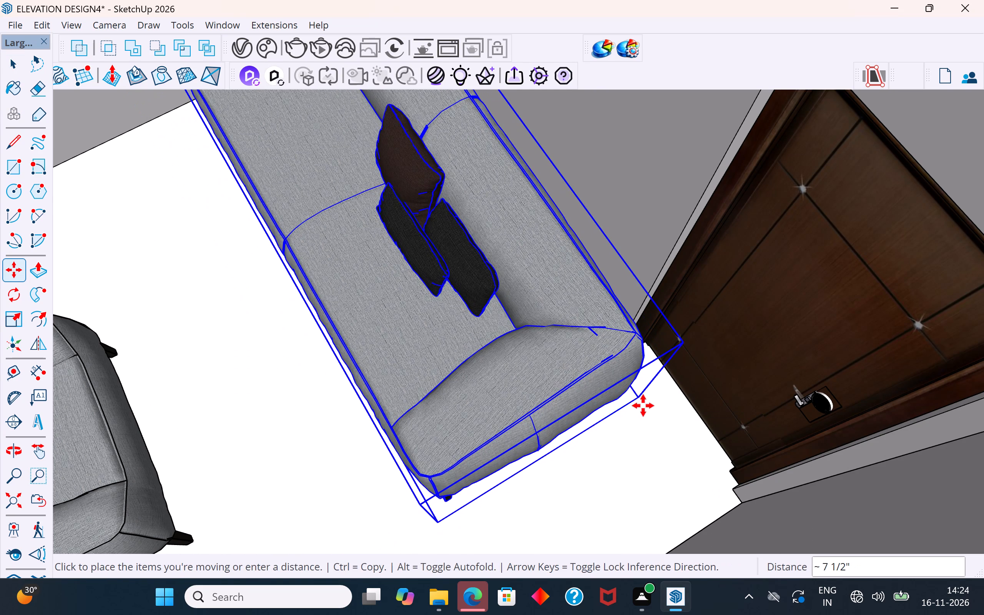
Scale the sofa's length to about 0.93, pulling in the end beside the door.
scroll(657, 477, "down", 5)
scroll(628, 438, "down", 2)
middle_click_drag(638, 439, 680, 426)
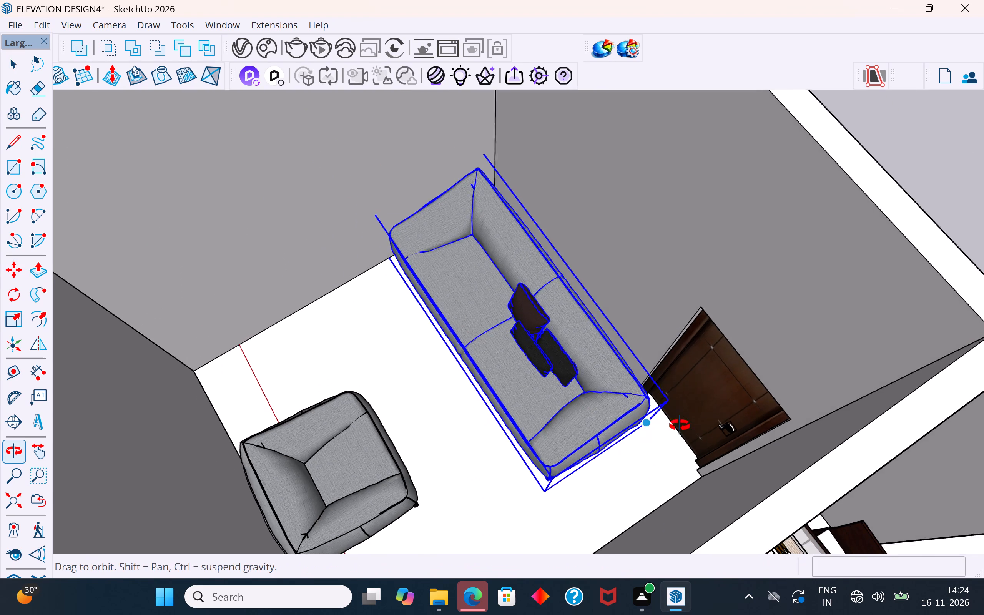
middle_click_drag(680, 426, 726, 410)
key("s")
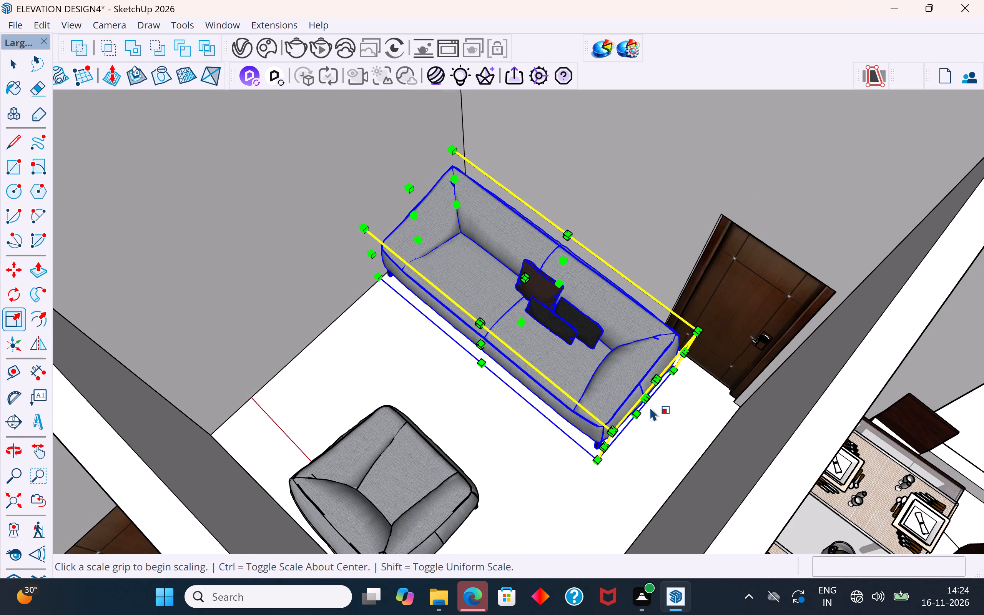
scroll(652, 405, "up", 8)
left_click(638, 388)
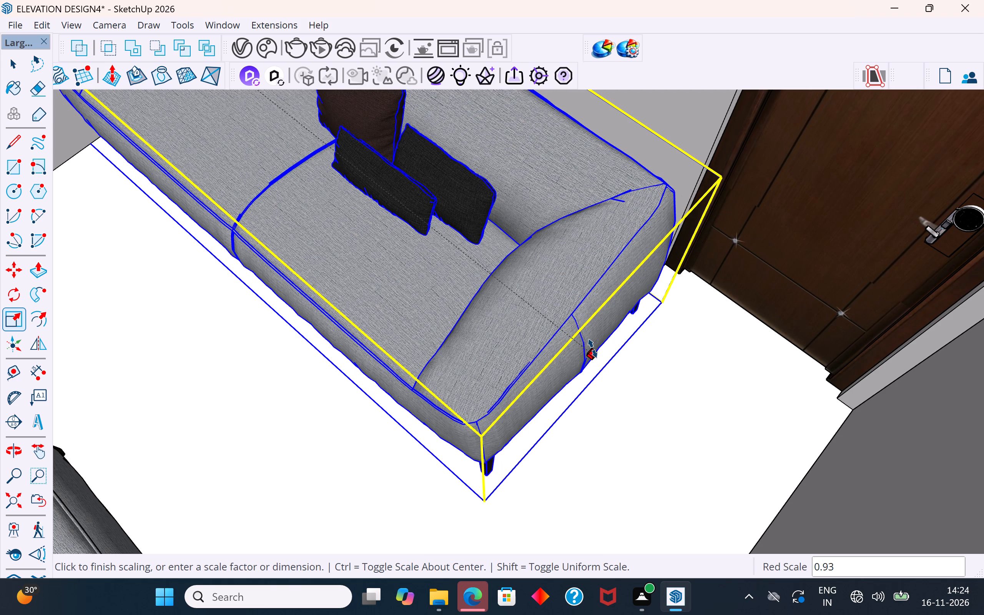
left_click(593, 349)
Hide two partition walls around the armchair: the one facing the kitchen and the long one alongside the dining area and kitchen.
middle_click_drag(553, 395, 767, 254)
scroll(609, 371, "down", 2)
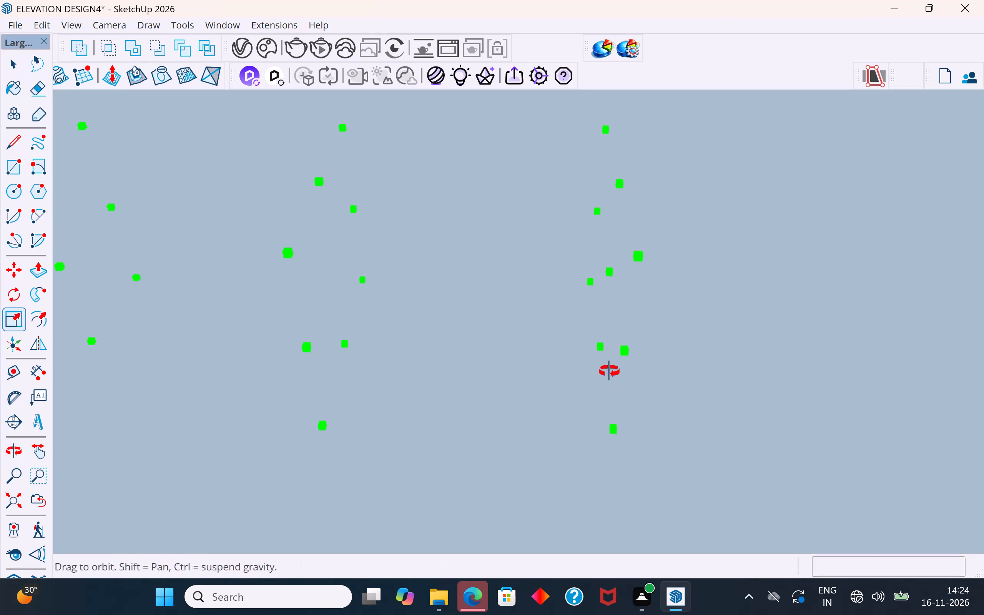
middle_click(609, 371)
scroll(450, 464, "down", 4)
left_click(16, 62)
scroll(399, 436, "down", 7)
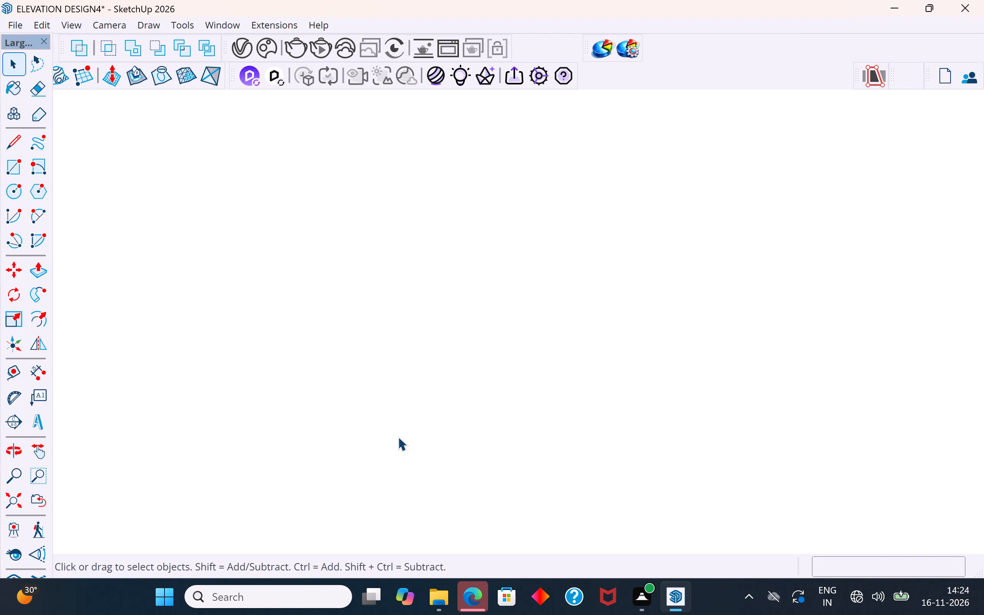
scroll(398, 437, "down", 6)
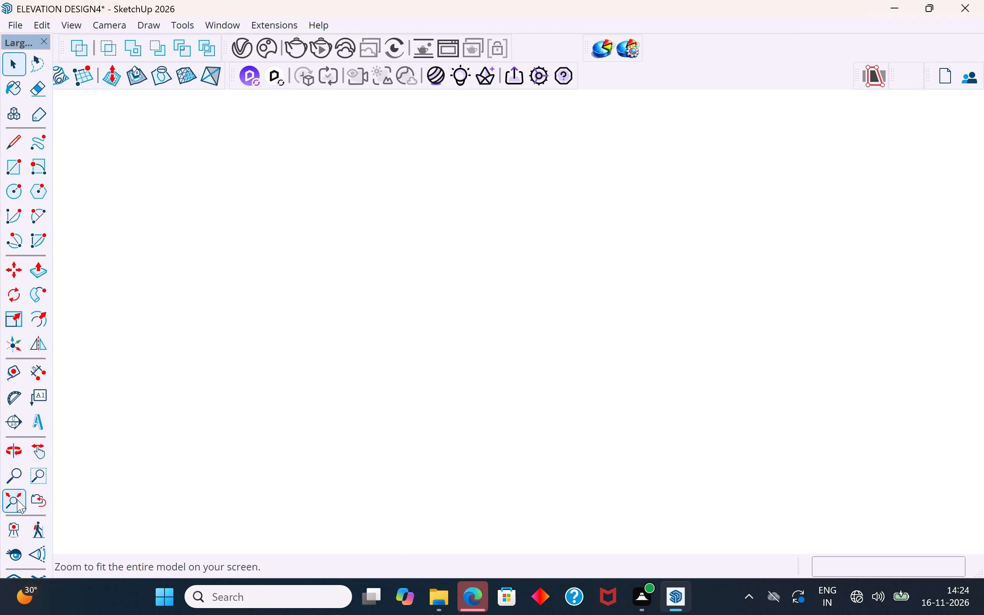
left_click(14, 508)
scroll(440, 265, "up", 2)
middle_click_drag(457, 260, 359, 382)
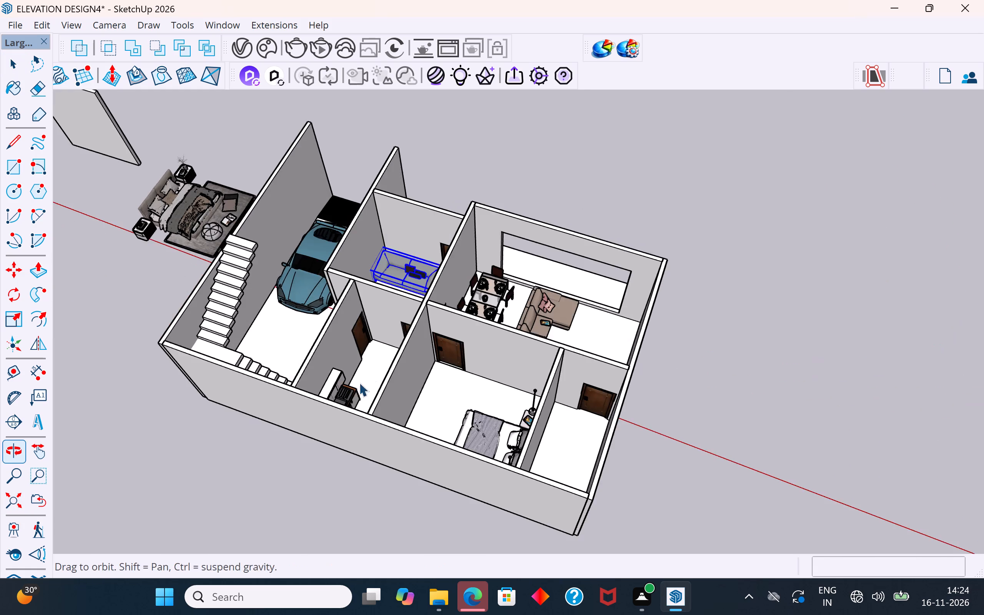
scroll(429, 276, "up", 5)
left_click(382, 337)
right_click(382, 337)
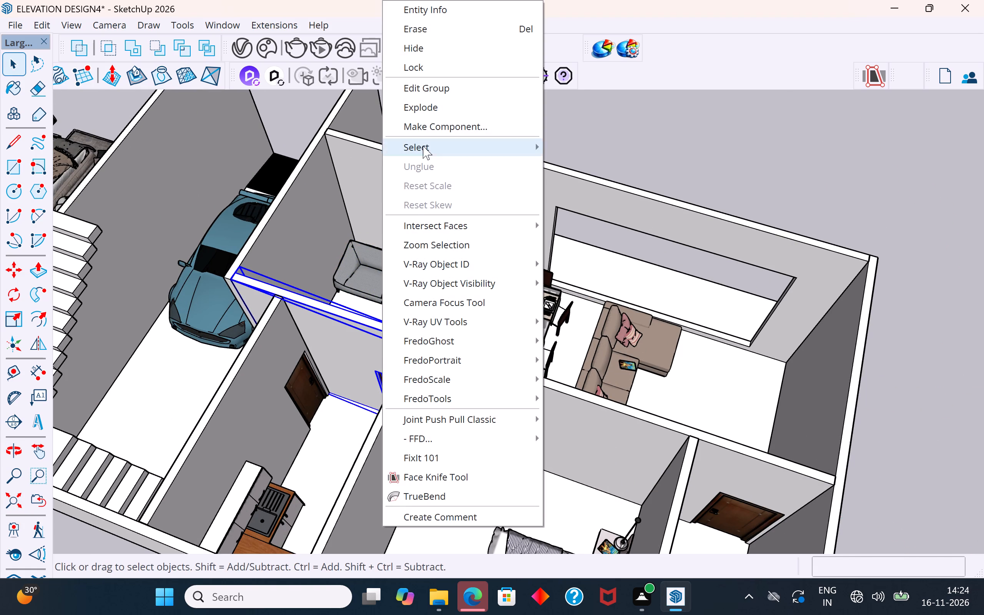
left_click(435, 49)
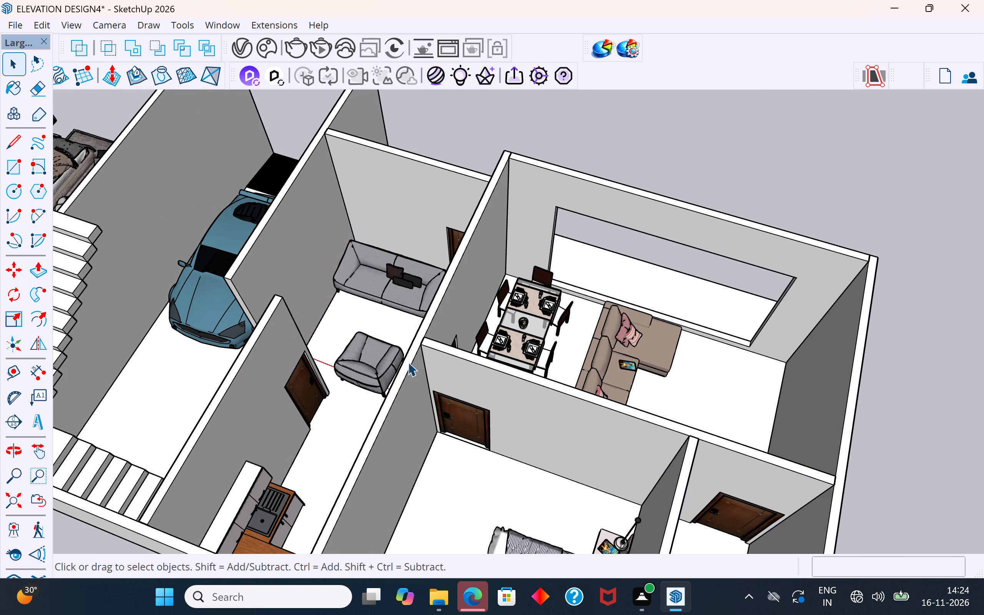
left_click(407, 370)
right_click(407, 370)
left_click(465, 47)
Hide the long rear exterior wall behind the kitchen and bedroom.
middle_click_drag(379, 289, 396, 282)
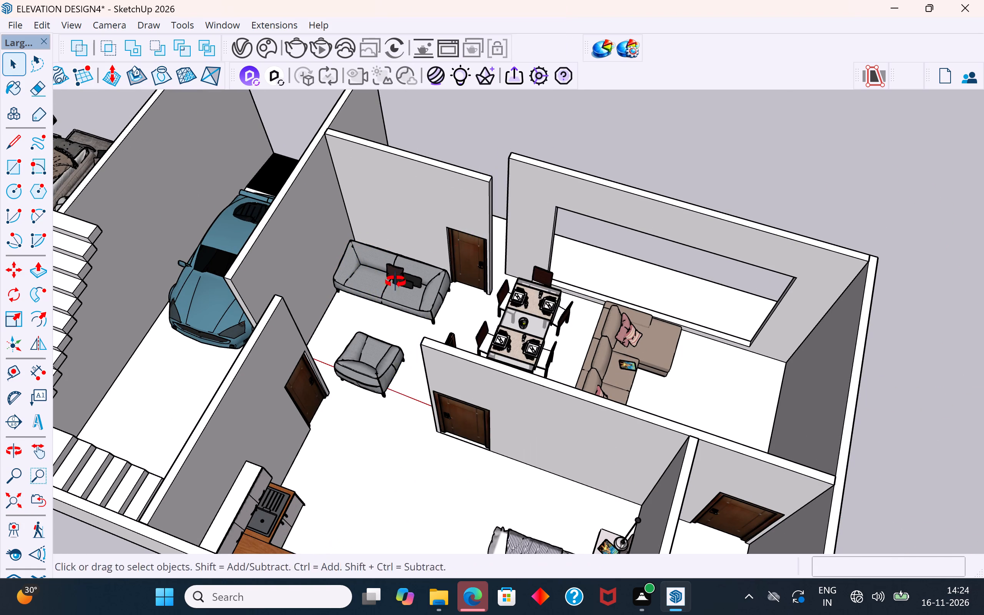
middle_click_drag(396, 282, 489, 145)
scroll(362, 316, "up", 4)
scroll(457, 322, "up", 2)
middle_click_drag(442, 309, 412, 283)
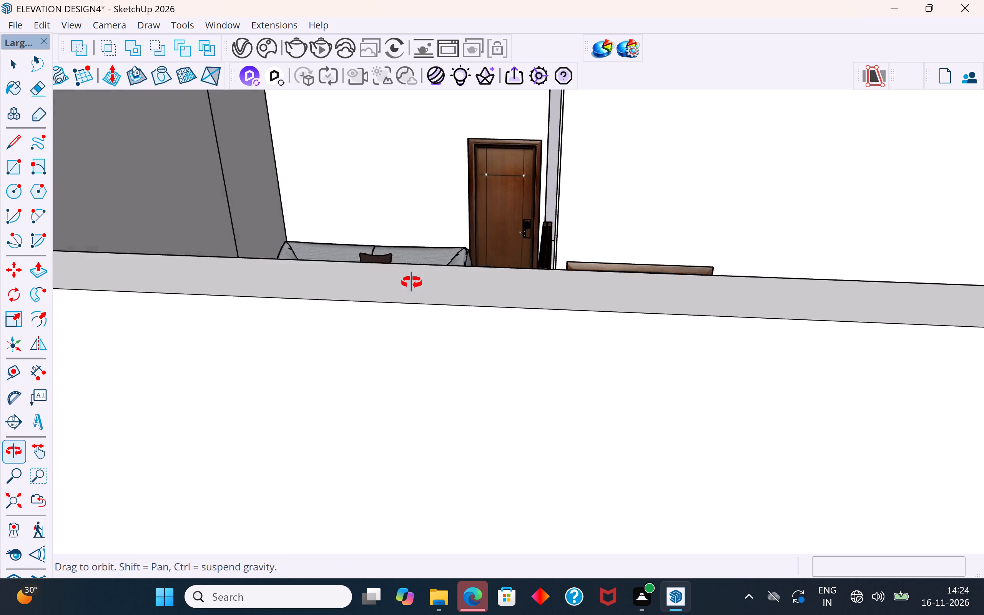
middle_click_drag(412, 283, 418, 307)
scroll(482, 298, "down", 5)
left_click(430, 424)
right_click(430, 424)
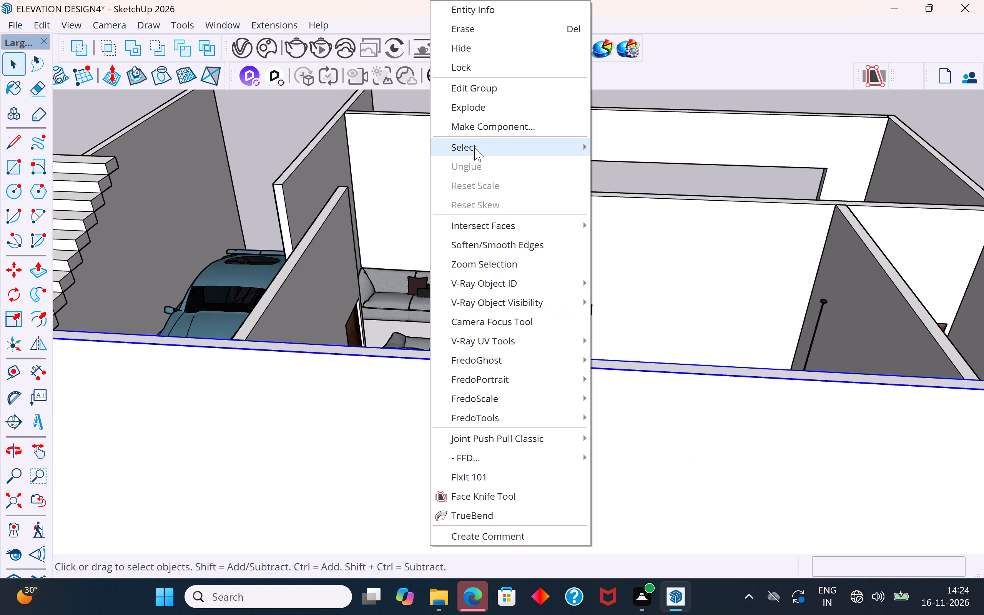
left_click(478, 54)
Scale the grey sofa's height down to about 0.79.
middle_click_drag(424, 252, 430, 189)
scroll(431, 313, "up", 3)
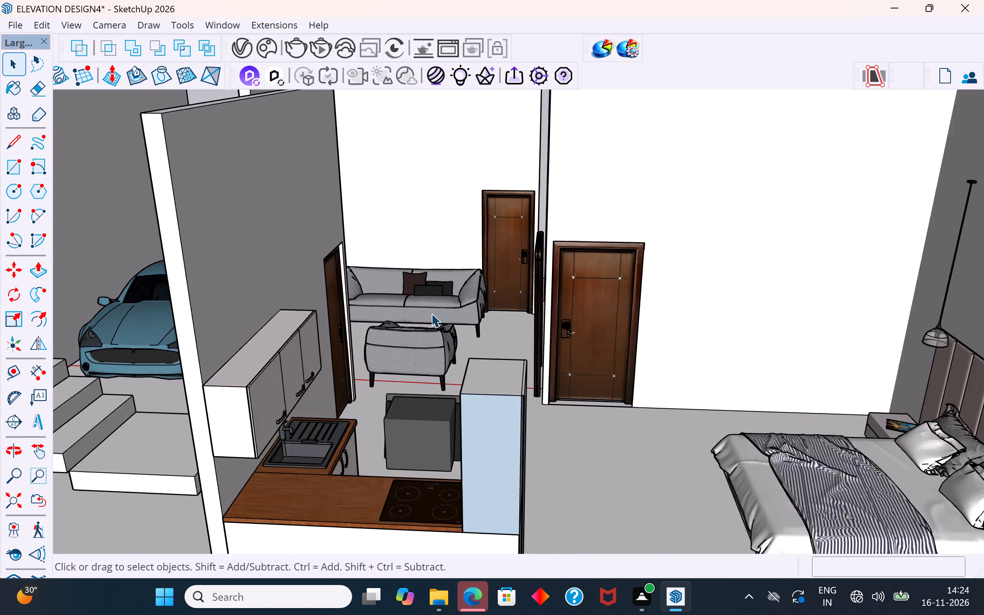
scroll(431, 313, "up", 6)
left_click(432, 283)
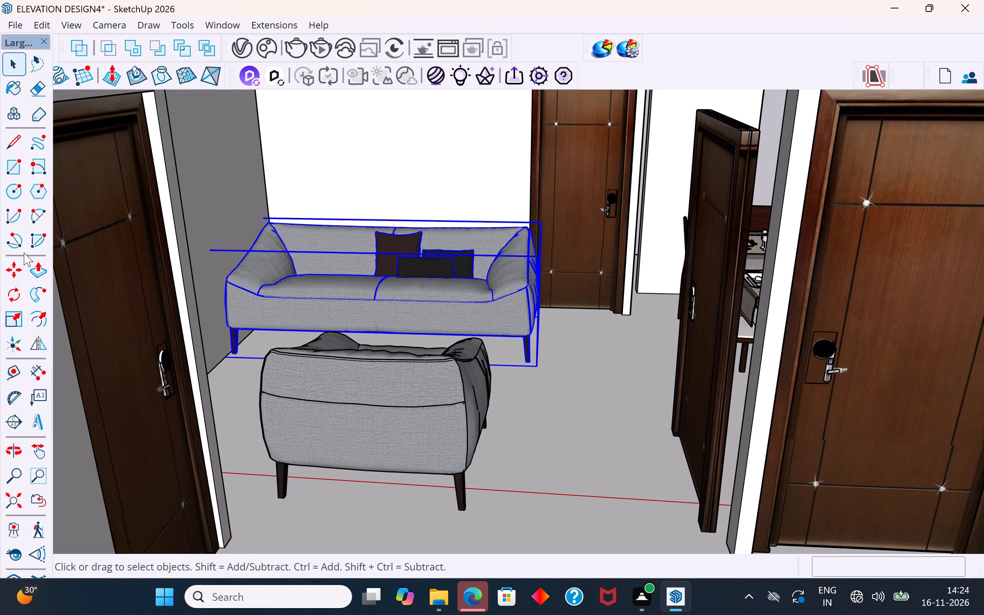
key("s")
left_click(385, 235)
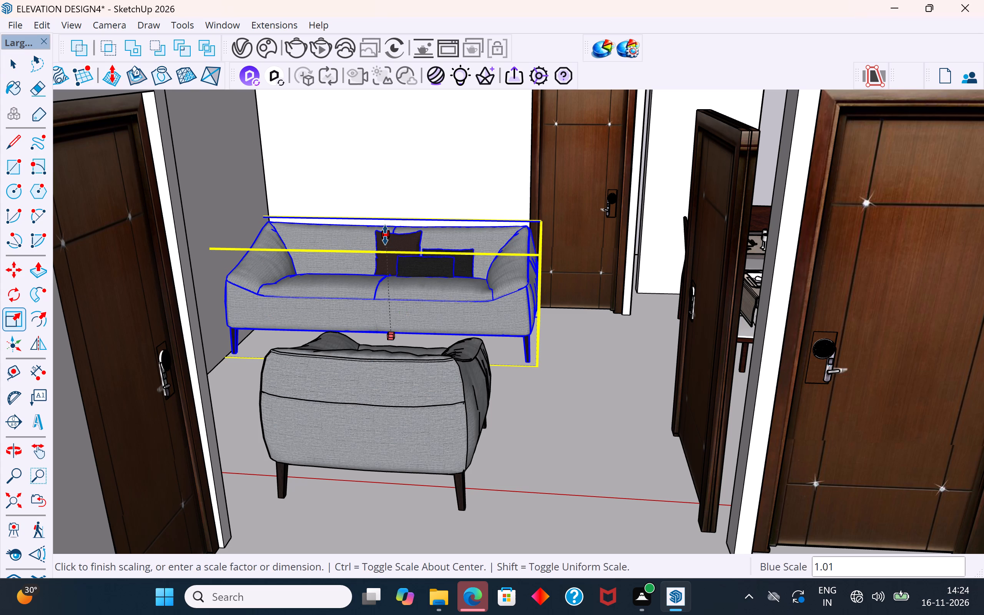
left_click(387, 258)
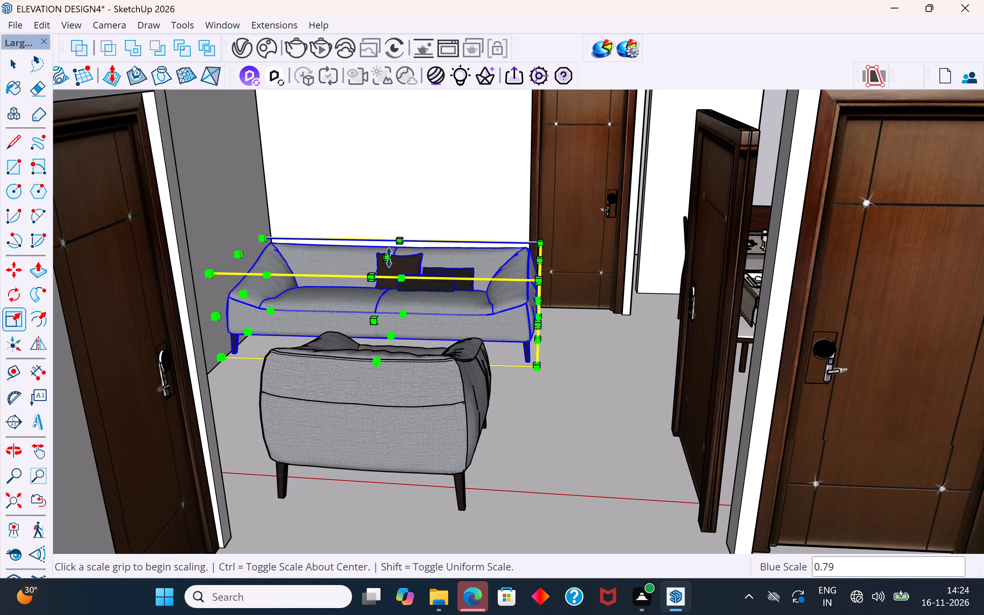
middle_click_drag(556, 369, 558, 414)
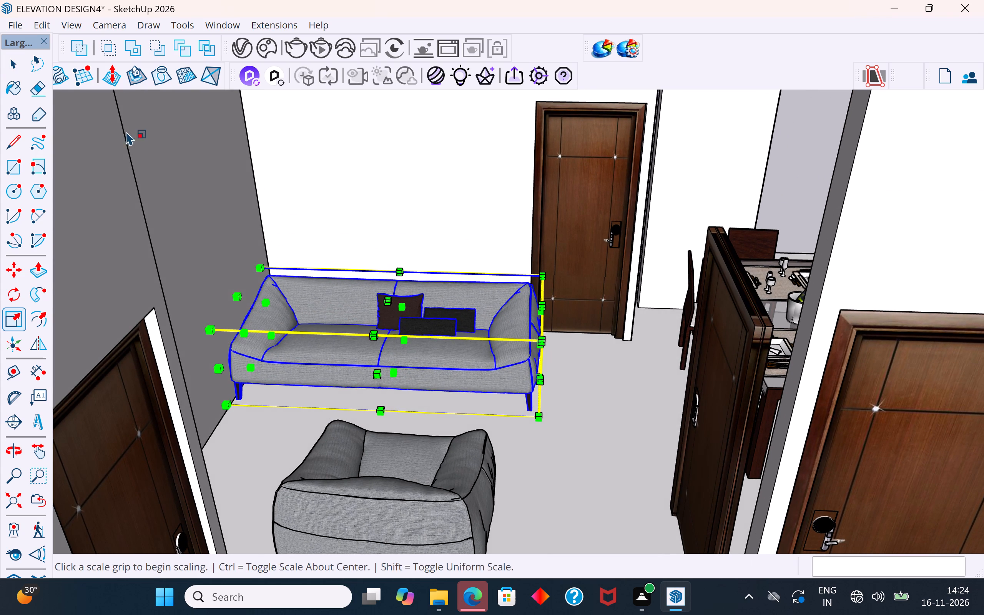
left_click(13, 61)
Move the grey armchair about 3' 2" towards the garage wall, opposite the far end of the sofa.
scroll(382, 286, "down", 4)
middle_click_drag(412, 396, 357, 536)
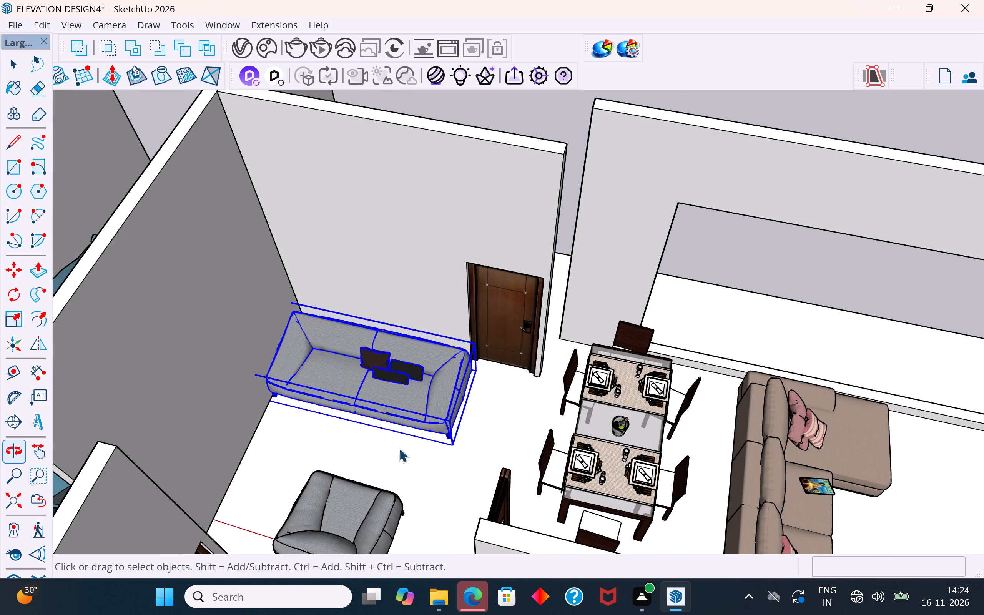
scroll(515, 280, "down", 3)
middle_click_drag(417, 481, 397, 534)
left_click(377, 486)
scroll(377, 505, "up", 3)
middle_click_drag(444, 492, 163, 432)
scroll(319, 316, "up", 9)
middle_click_drag(337, 276, 263, 233)
scroll(274, 256, "up", 1)
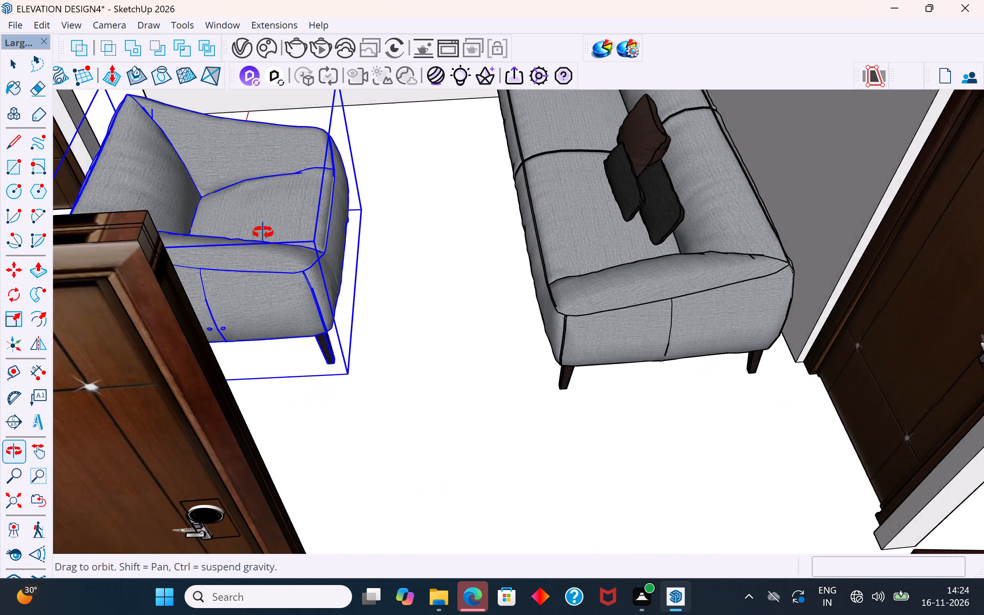
middle_click_drag(263, 233, 245, 216)
key("m")
left_click(383, 228)
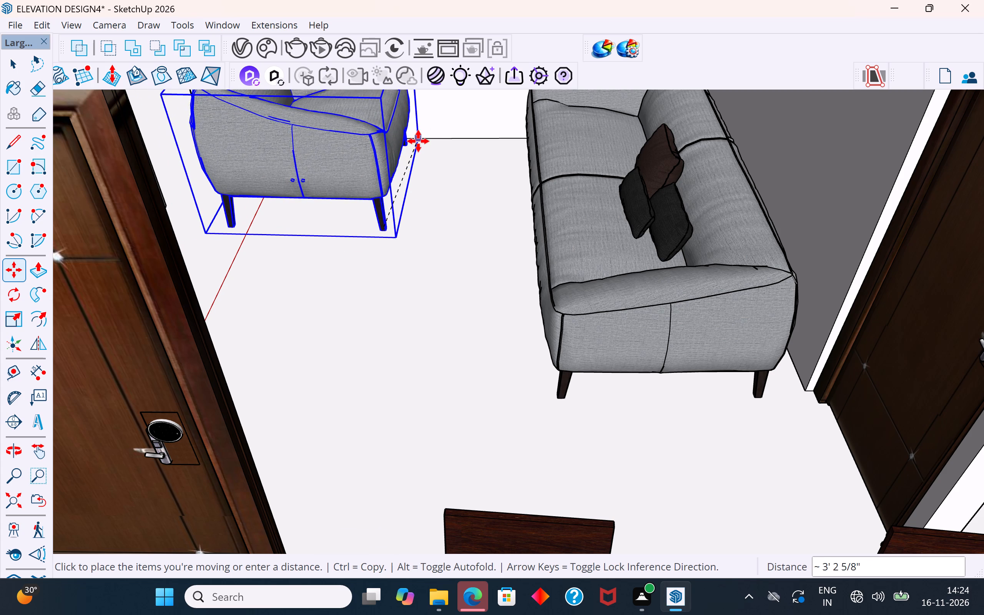
left_click(405, 140)
scroll(388, 294, "down", 5)
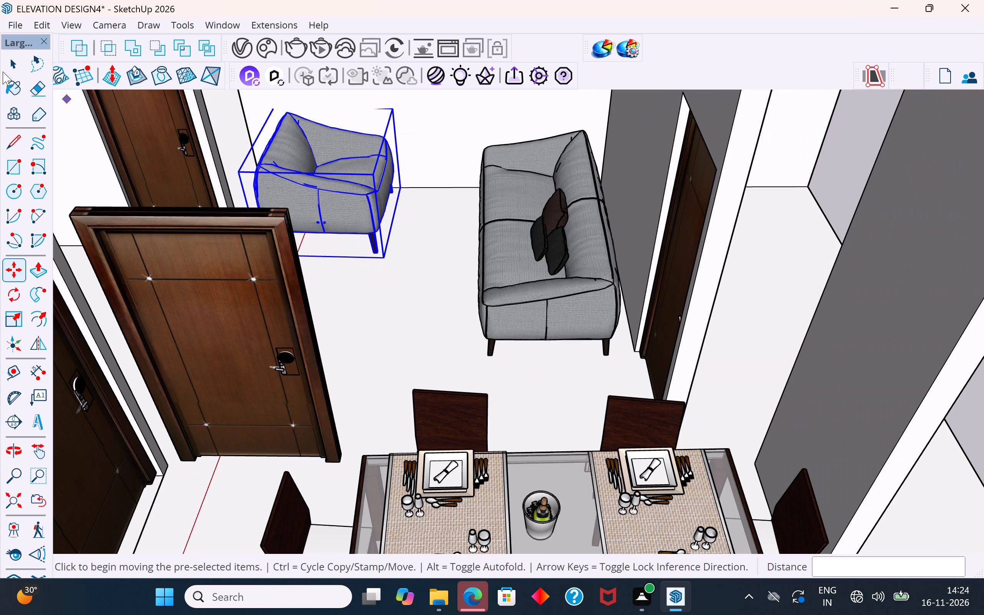
left_click(12, 67)
scroll(394, 299, "down", 10)
left_click(740, 282)
Unhide all the hidden walls of the house.
middle_click_drag(678, 322, 707, 459)
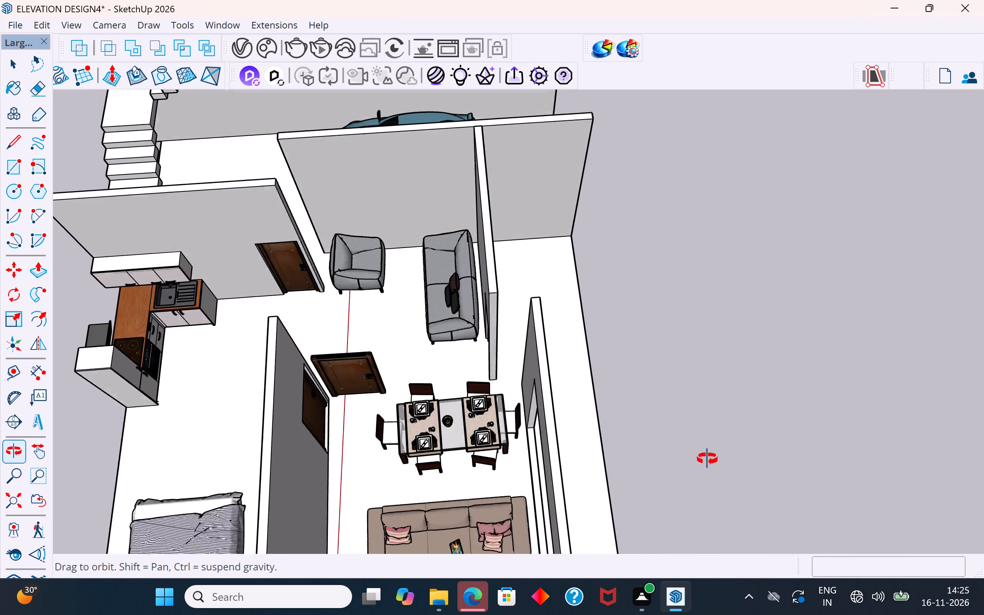
middle_click_drag(707, 459, 814, 500)
left_click(45, 27)
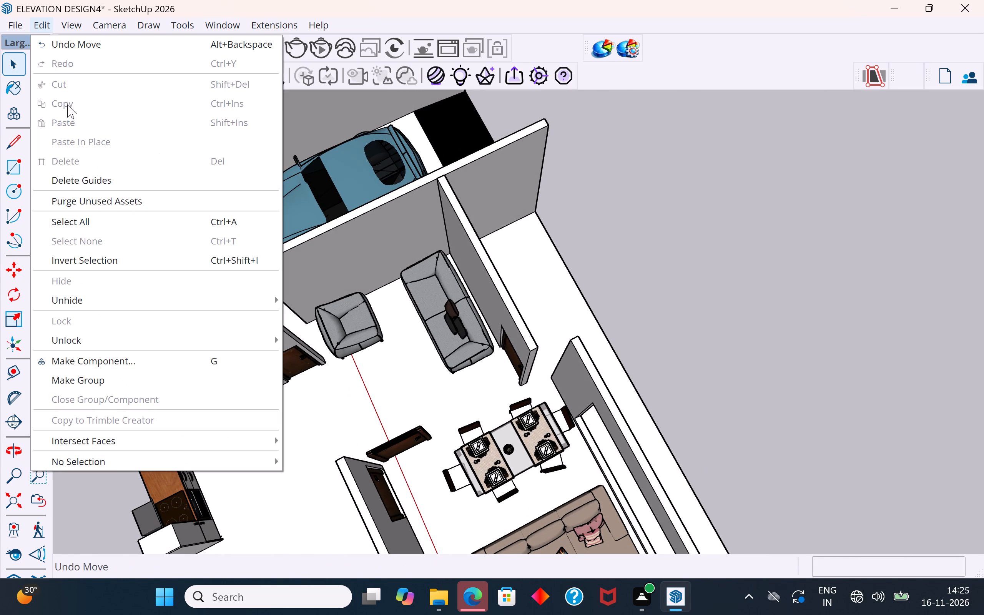
left_click(314, 332)
Move the armchair about 3 7/16" towards the kitchen-side partition wall, away from the sofa.
middle_click_drag(702, 306, 651, 293)
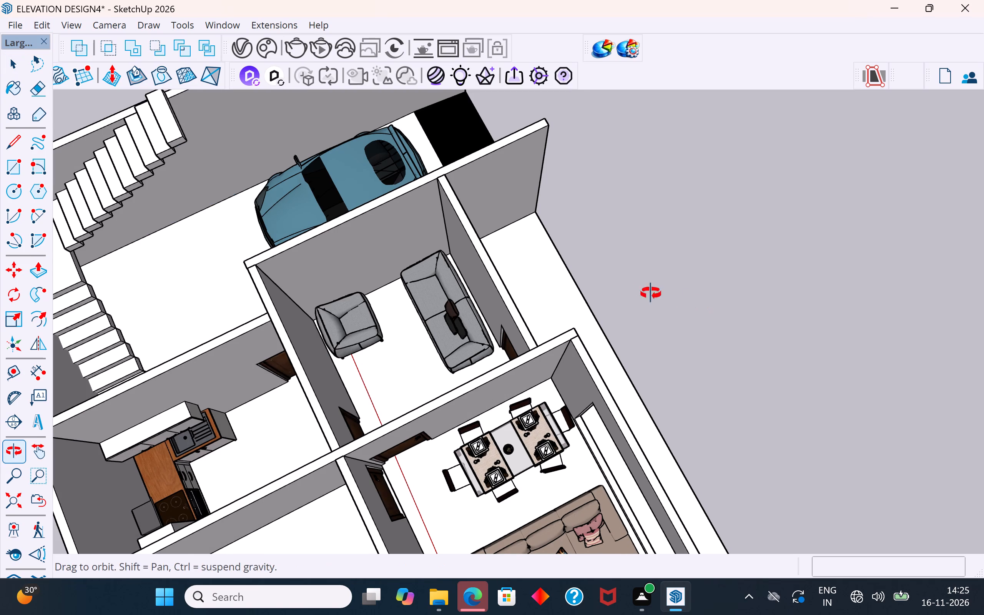
middle_click_drag(651, 293, 638, 288)
scroll(386, 328, "up", 5)
left_click(346, 289)
scroll(353, 310, "up", 1)
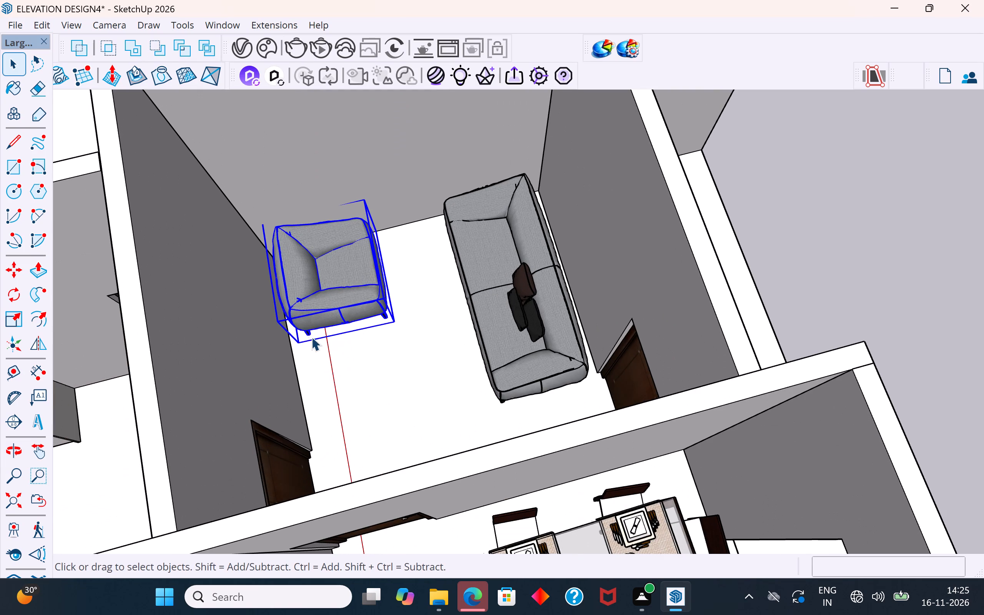
scroll(304, 337, "up", 4)
key("m")
left_click(296, 348)
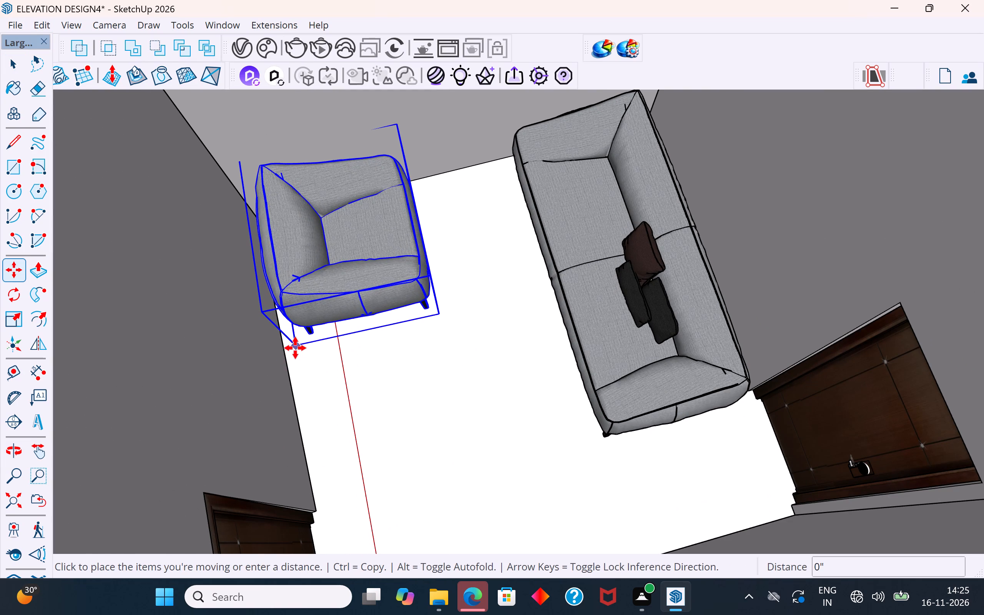
left_click(284, 357)
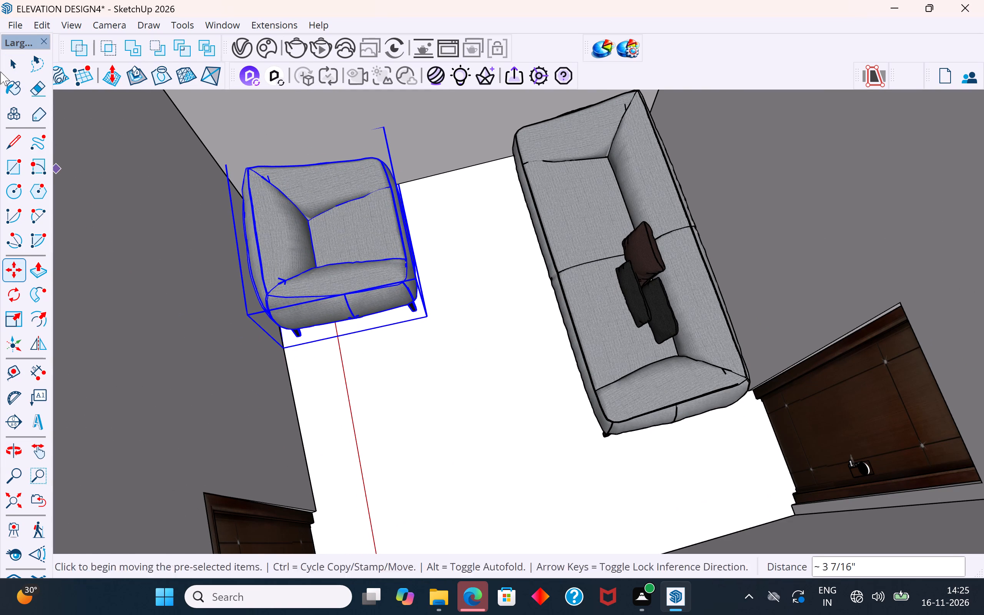
left_click(13, 65)
scroll(417, 332, "down", 12)
left_click(728, 278)
Move the armchair 10" away from the garage wall, keeping it in front of the kitchen-side partition.
middle_click_drag(716, 325, 331, 307)
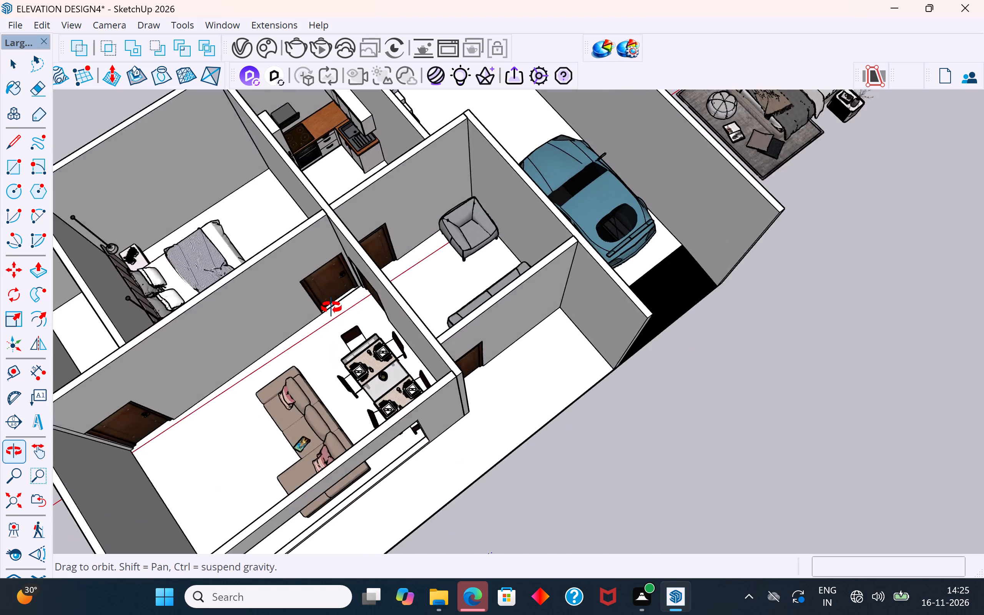
middle_click_drag(331, 307, 63, 343)
middle_click_drag(439, 344, 728, 362)
middle_click_drag(793, 412, 525, 334)
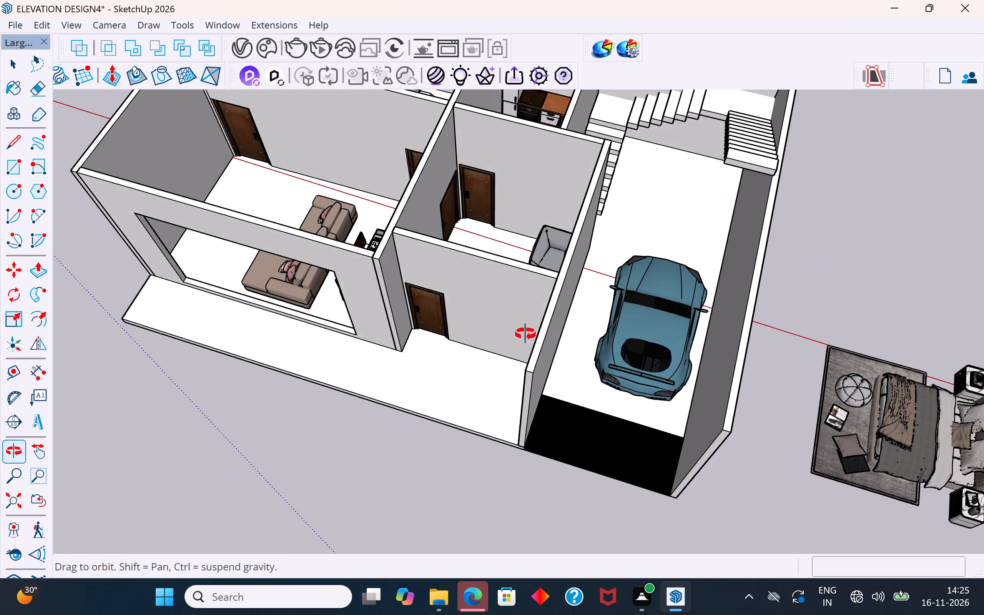
middle_click_drag(525, 334, 573, 412)
left_click(535, 254)
scroll(535, 254, "up", 11)
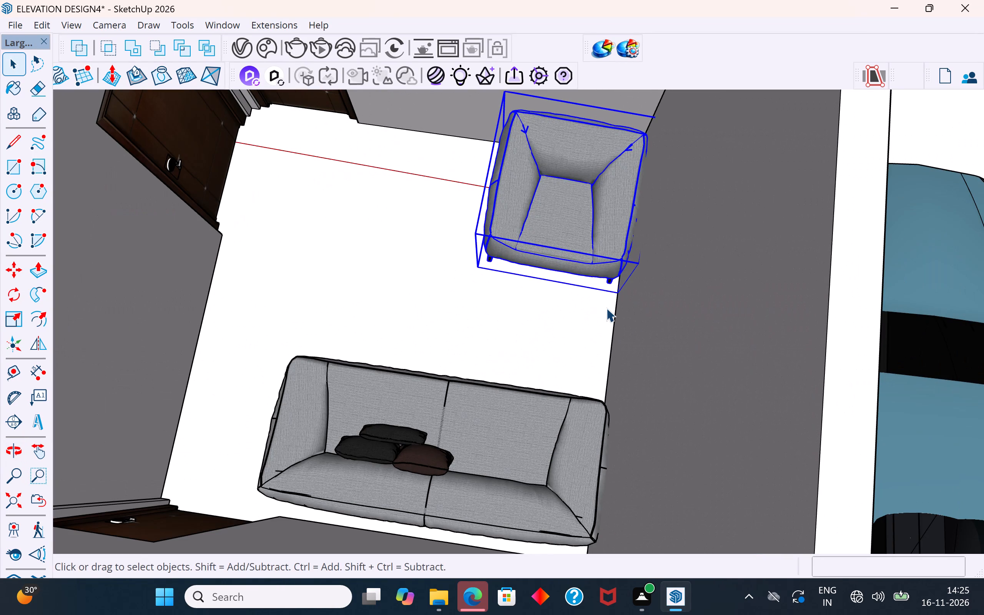
key("m")
left_click(613, 300)
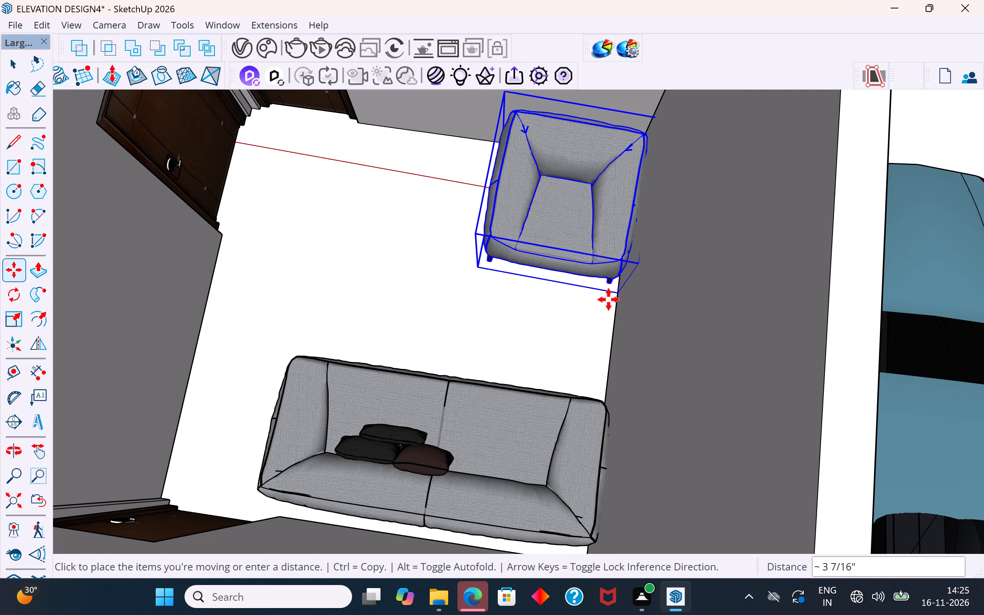
left_click(593, 294)
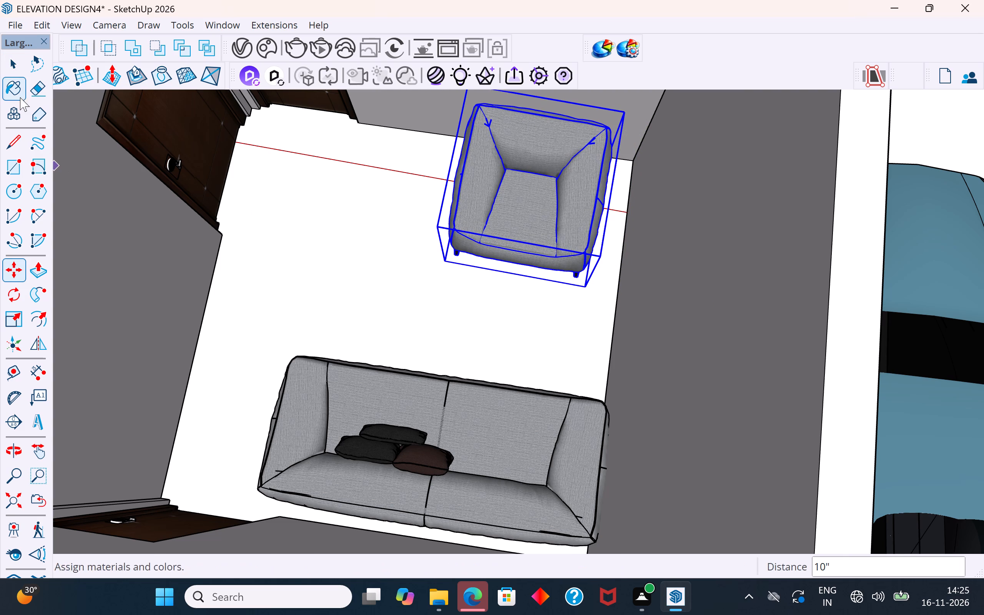
left_click(14, 65)
scroll(376, 317, "down", 4)
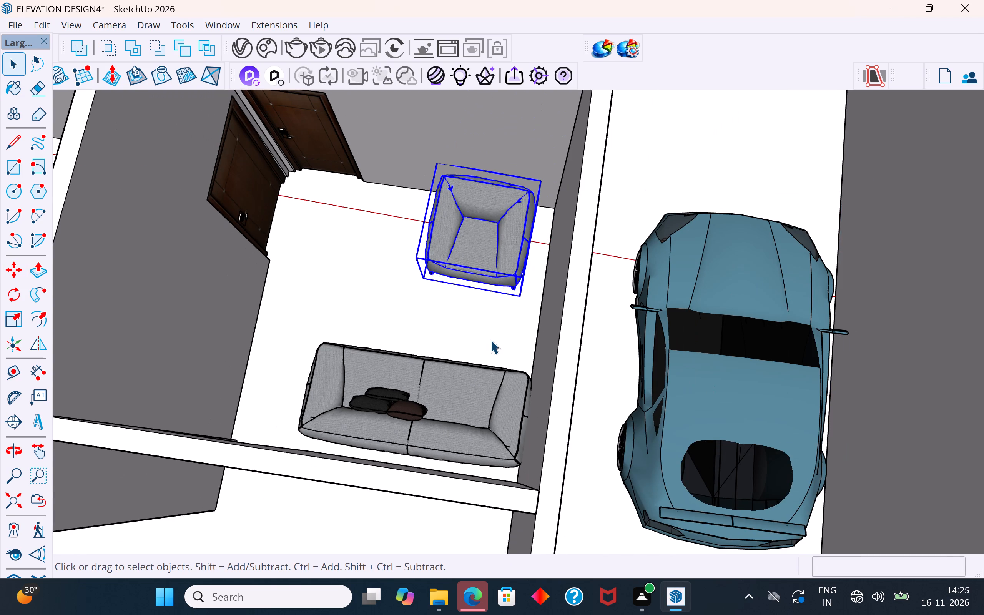
scroll(483, 344, "down", 5)
left_click(903, 219)
Examine the armchair and sofa arrangement in the sitting room from several angles.
middle_click_drag(680, 297, 835, 214)
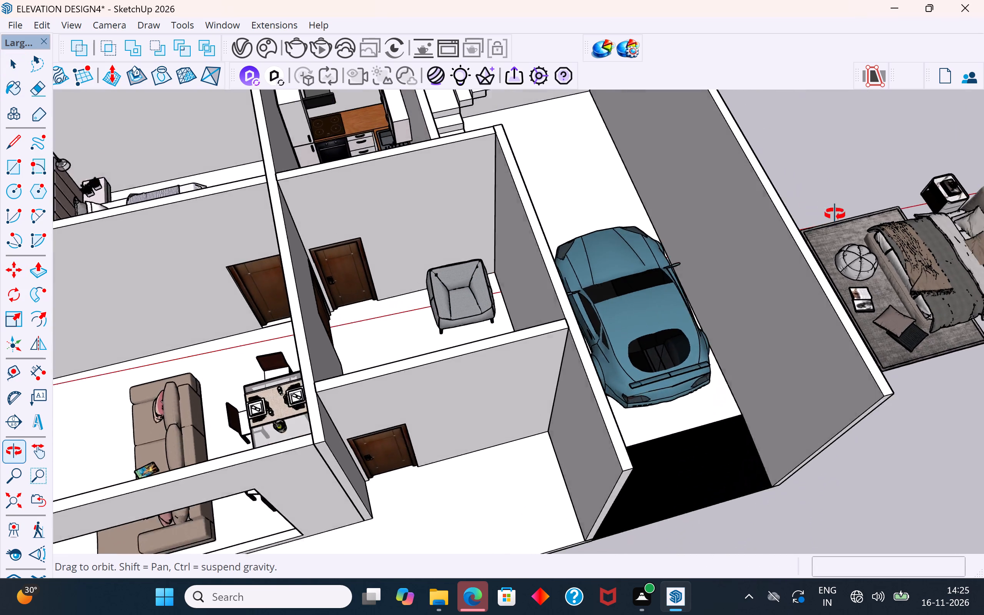
middle_click_drag(835, 214, 912, 263)
middle_click_drag(450, 421, 563, 410)
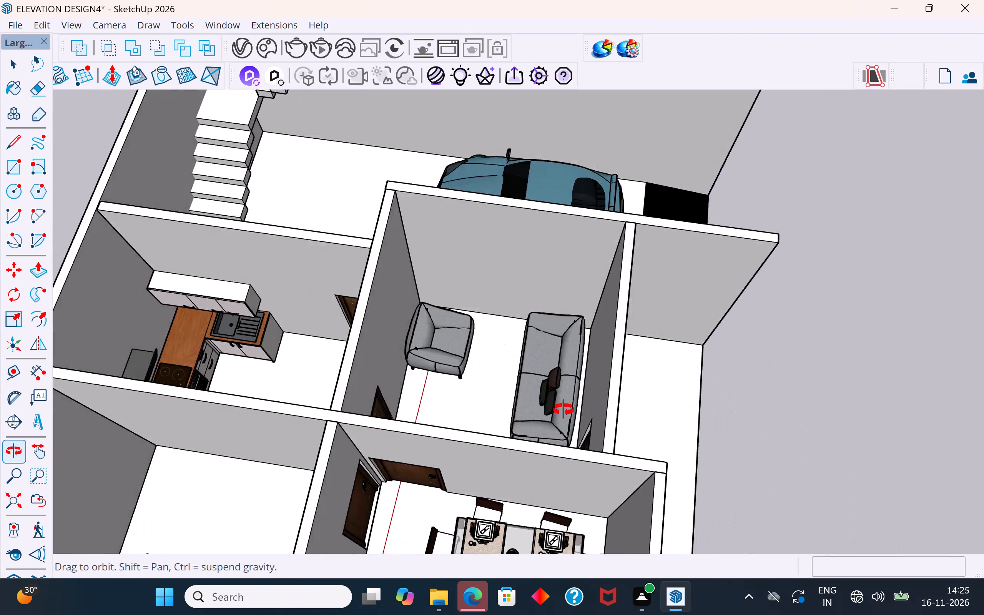
middle_click_drag(563, 410, 297, 399)
scroll(493, 417, "up", 4)
middle_click_drag(518, 402, 686, 183)
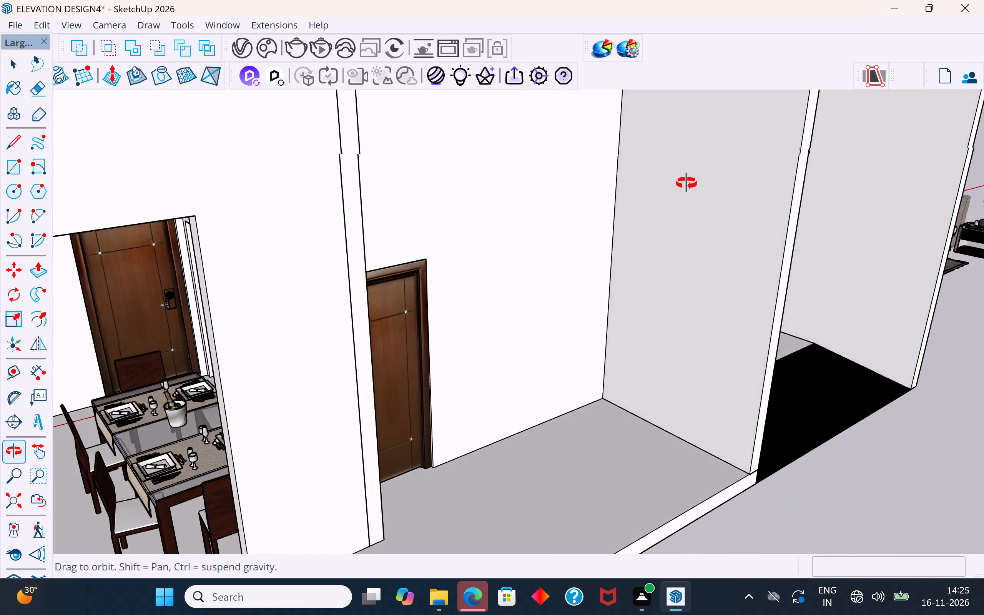
middle_click_drag(686, 183, 801, 469)
scroll(595, 385, "up", 2)
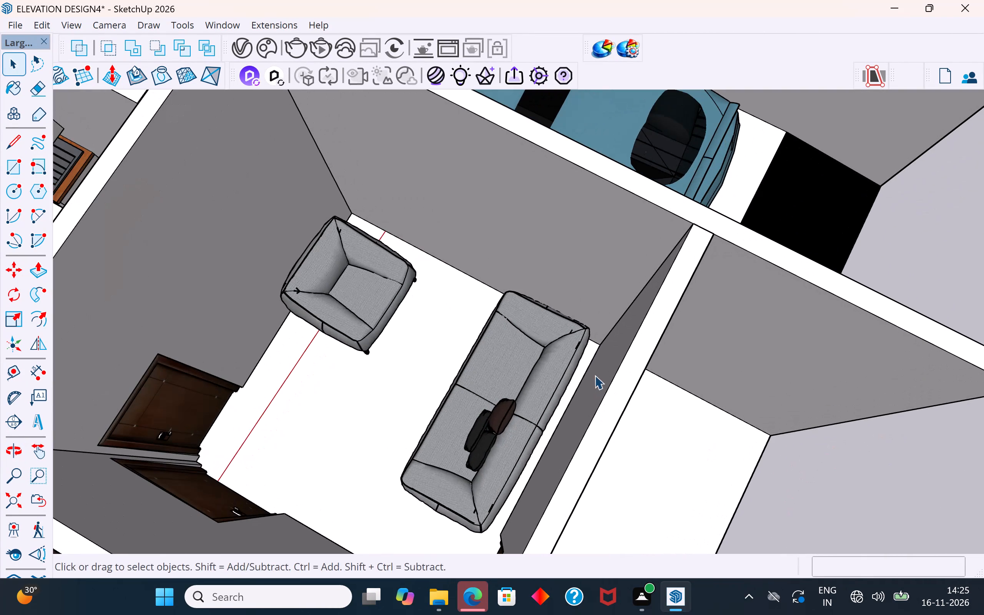
Save the house model.
left_click(15, 23)
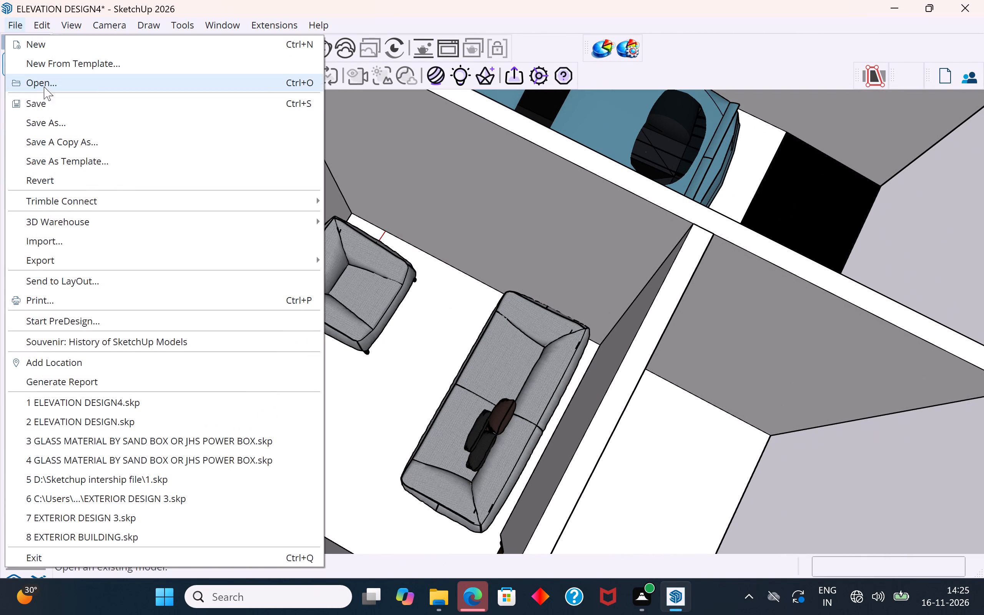
left_click(53, 111)
left_click(418, 406)
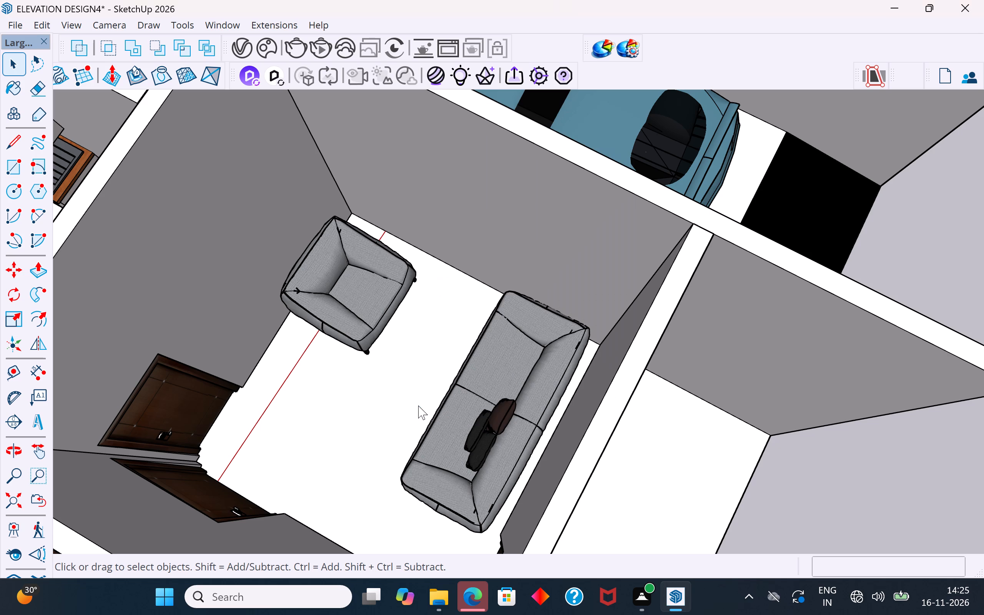
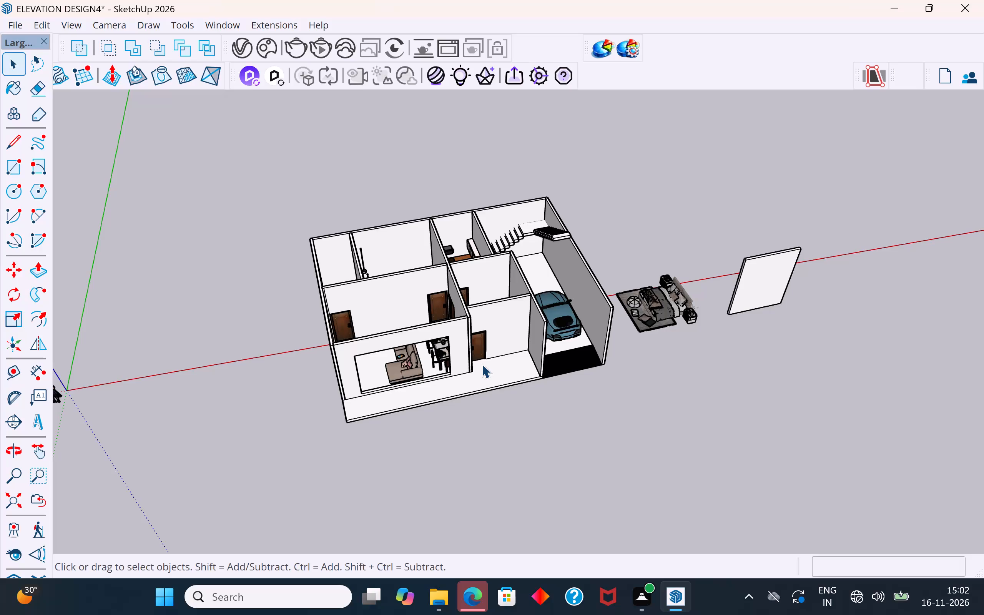
Examine the living and dining room doors and the surrounding furniture from several angles.
middle_click_drag(481, 340, 474, 401)
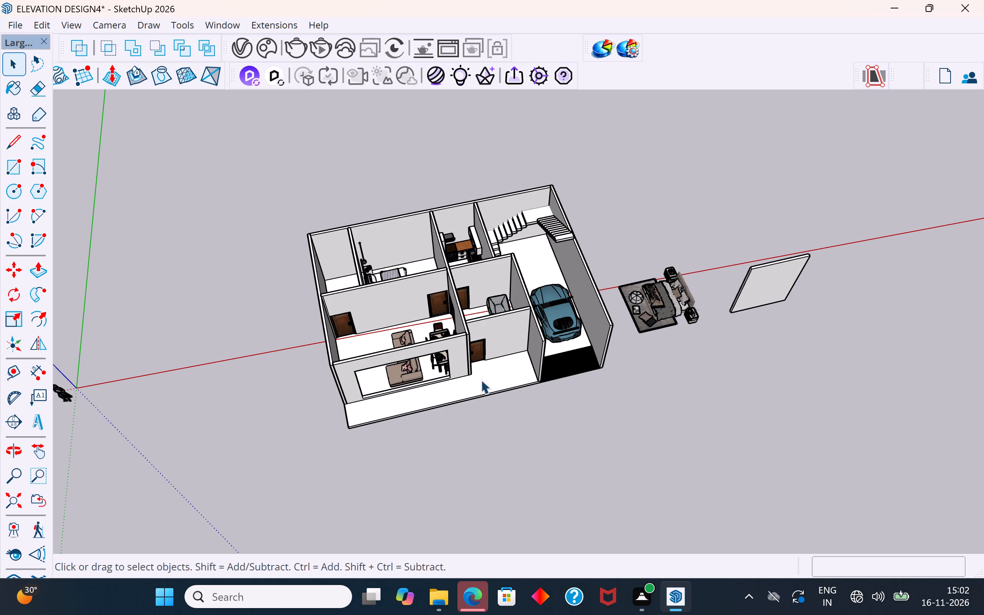
scroll(423, 340, "up", 3)
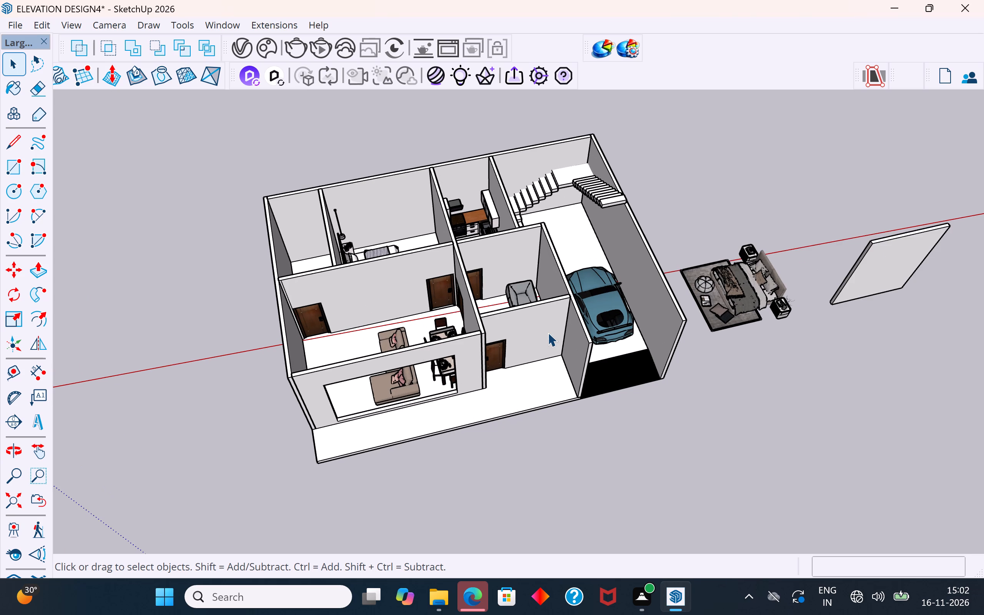
scroll(548, 332, "up", 4)
middle_click_drag(562, 349, 724, 311)
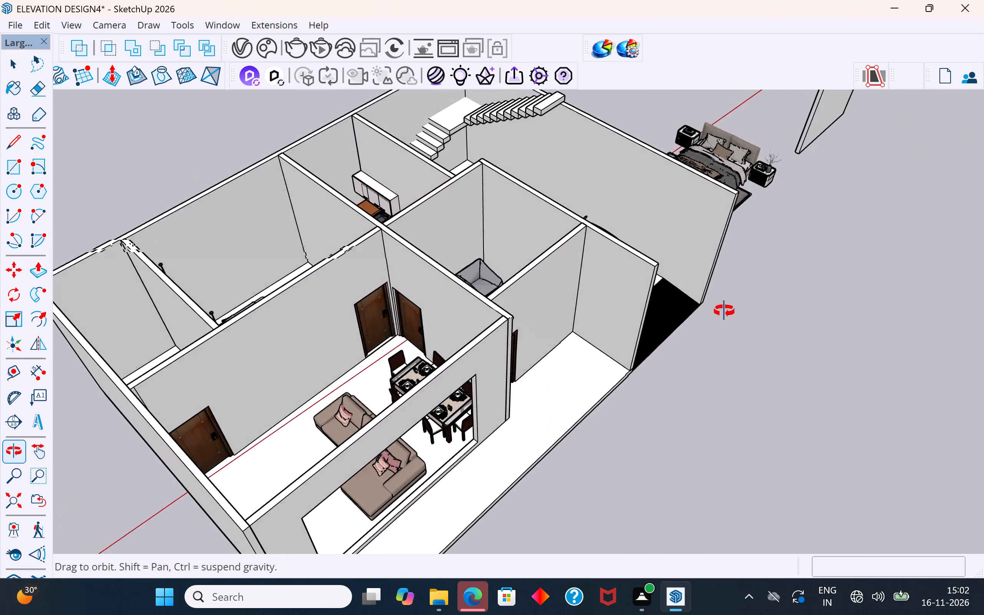
middle_click_drag(724, 311, 547, 334)
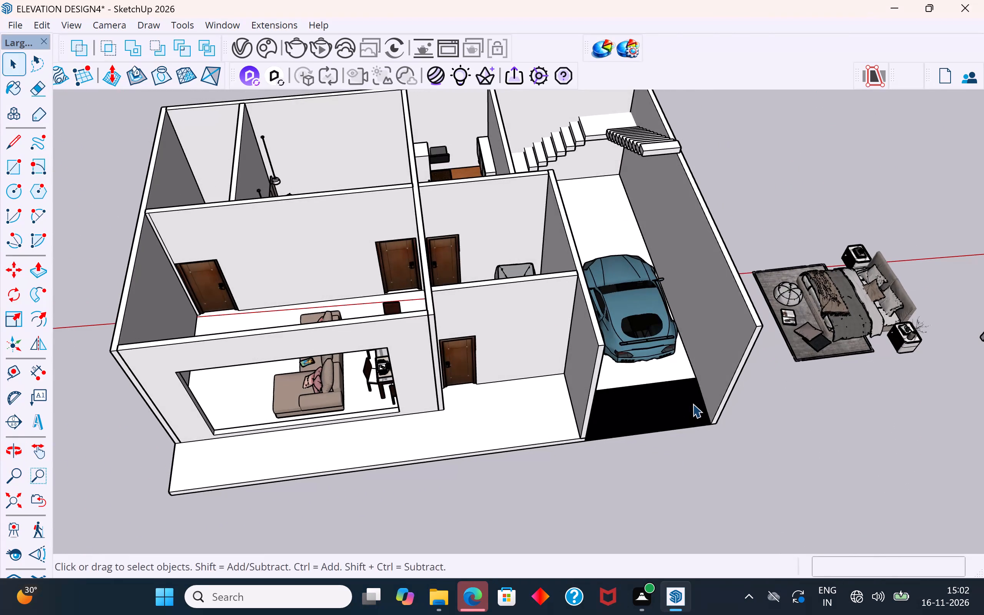
scroll(693, 404, "up", 1)
middle_click_drag(695, 404, 514, 297)
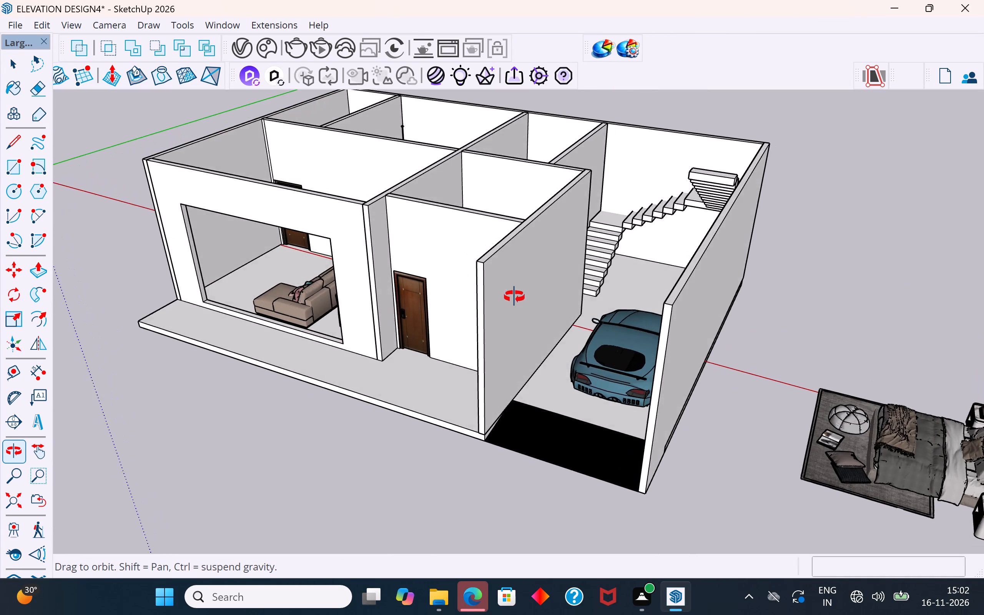
middle_click_drag(514, 297, 693, 332)
scroll(361, 360, "up", 1)
middle_click_drag(431, 392, 640, 243)
scroll(184, 439, "up", 5)
middle_click_drag(400, 391, 314, 407)
scroll(466, 280, "up", 4)
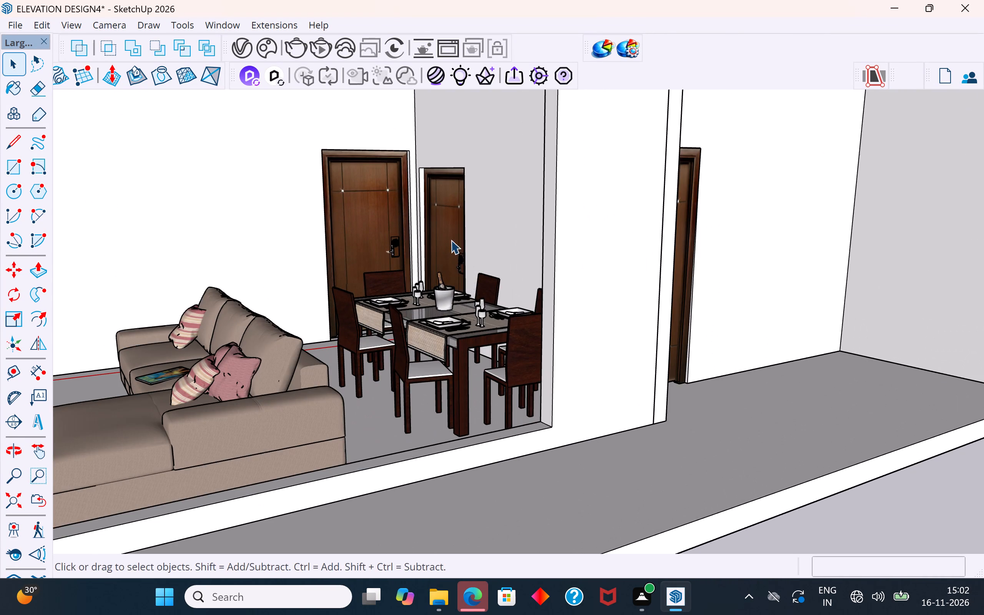
middle_click_drag(451, 239, 481, 233)
scroll(398, 222, "up", 2)
scroll(462, 190, "up", 1)
middle_click_drag(471, 178, 514, 214)
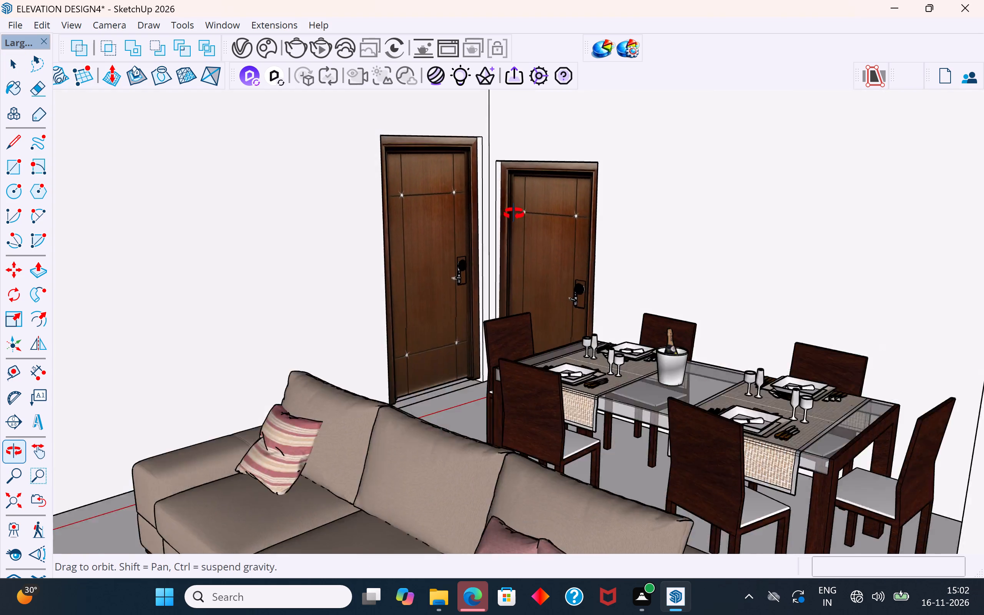
middle_click_drag(514, 214, 521, 239)
scroll(326, 287, "down", 20)
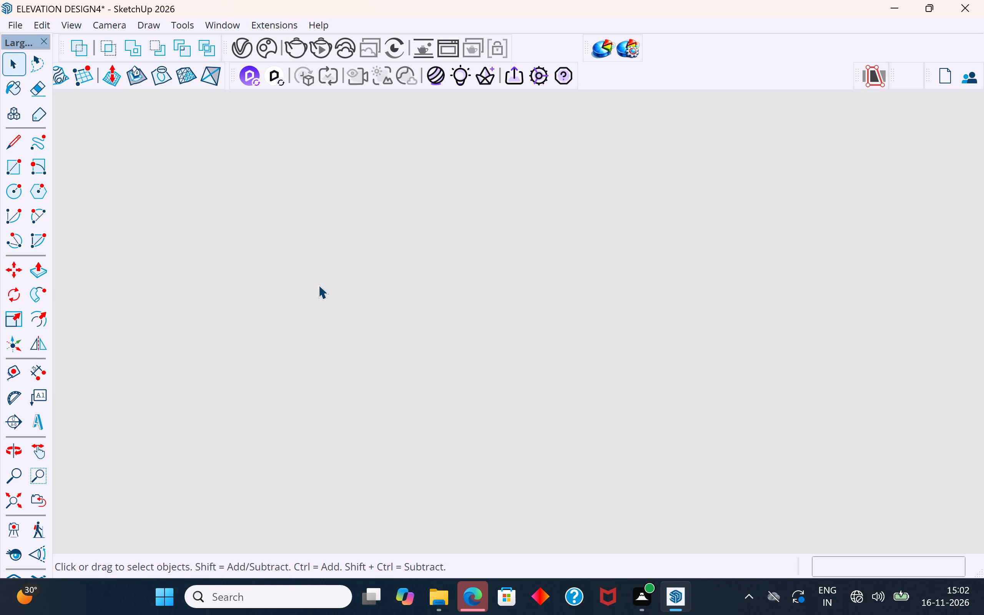
scroll(318, 285, "down", 3)
left_click(14, 497)
middle_click_drag(577, 398, 382, 362)
scroll(679, 262, "up", 9)
left_click(688, 228)
scroll(690, 228, "up", 1)
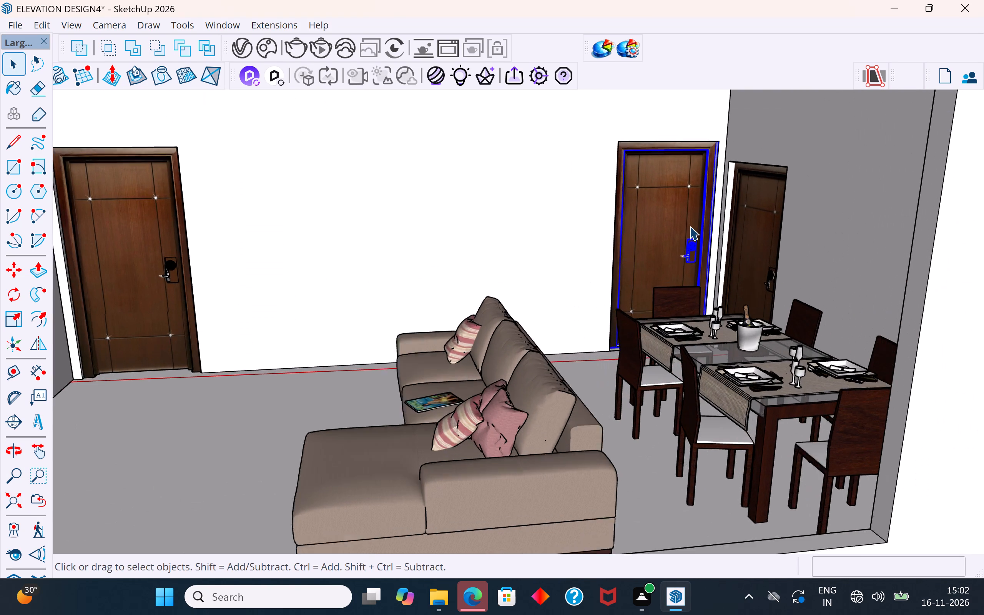
scroll(690, 226, "up", 2)
middle_click(702, 227)
scroll(707, 239, "down", 4)
middle_click_drag(708, 239, 706, 208)
scroll(655, 280, "down", 2)
middle_click_drag(665, 279, 671, 266)
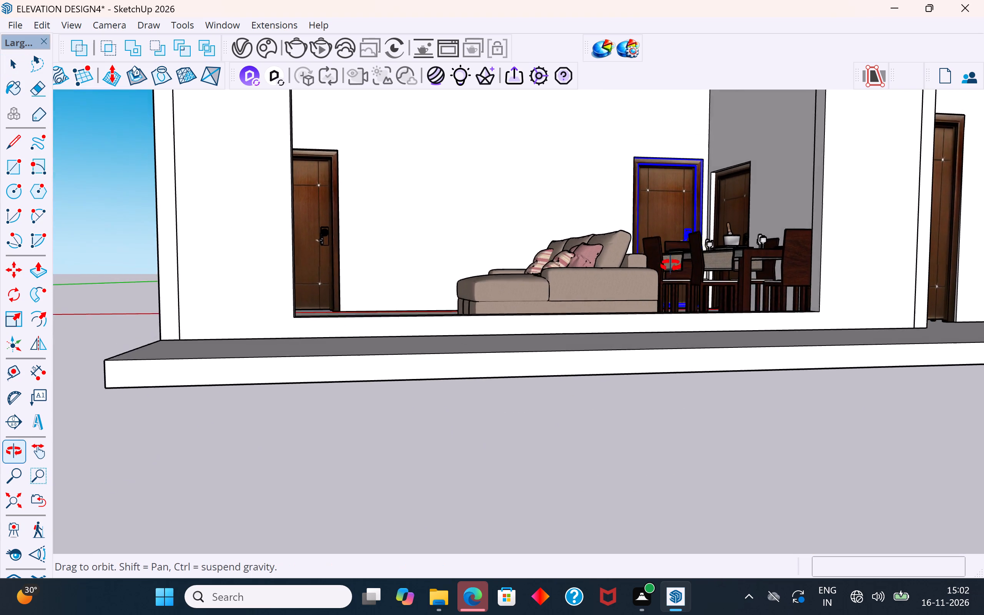
middle_click_drag(671, 266, 668, 282)
scroll(500, 421, "down", 4)
middle_click_drag(536, 347, 498, 298)
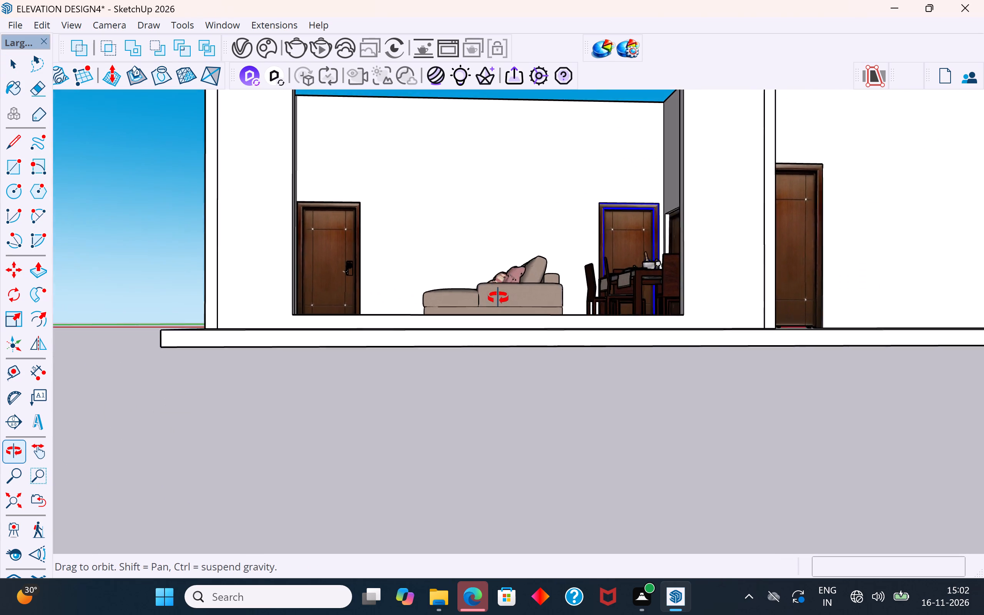
middle_click_drag(498, 298, 504, 316)
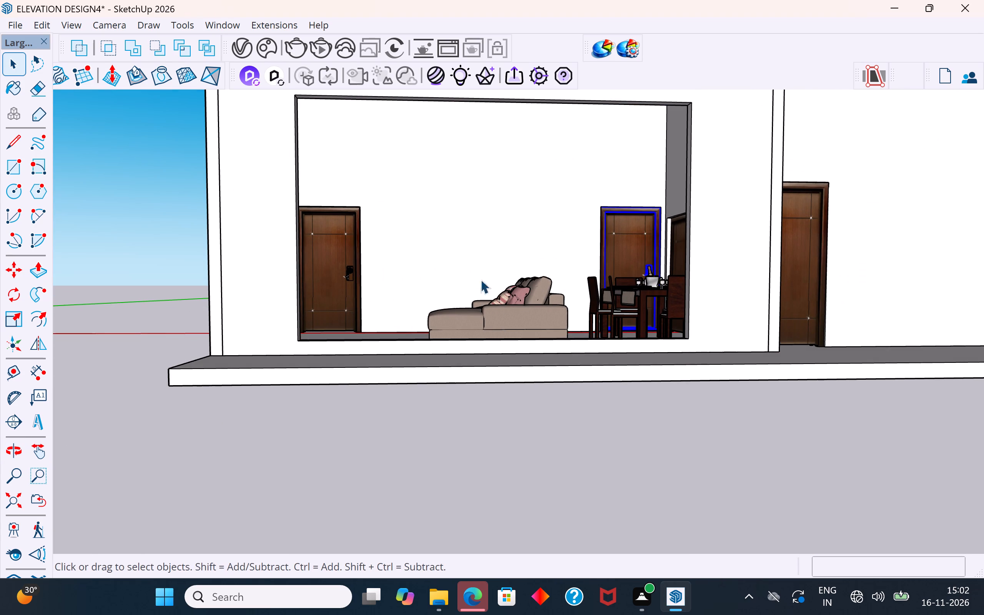
scroll(693, 214, "up", 1)
middle_click_drag(698, 214, 752, 260)
scroll(663, 308, "up", 4)
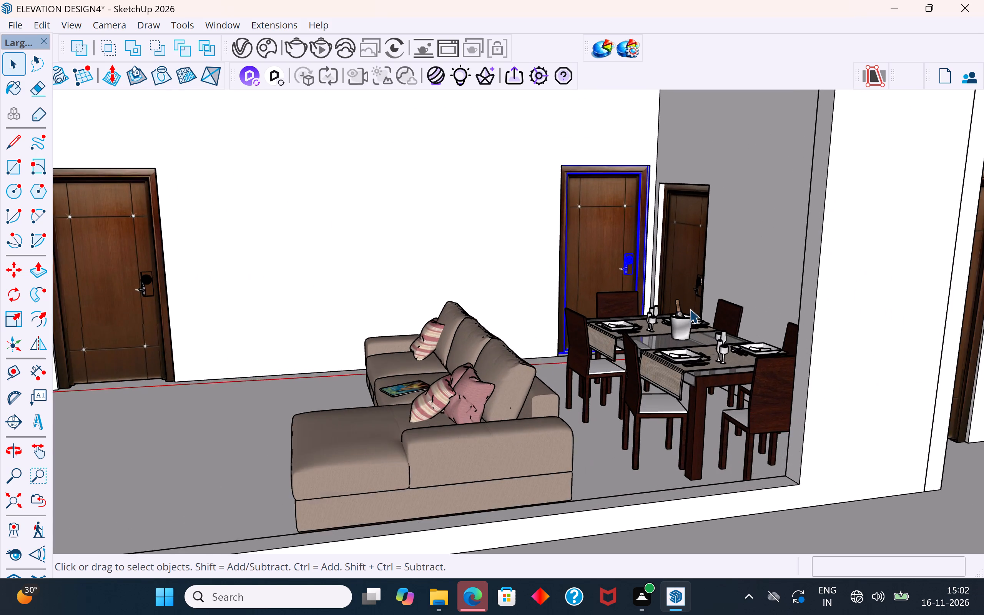
scroll(690, 309, "up", 4)
middle_click_drag(622, 306, 774, 344)
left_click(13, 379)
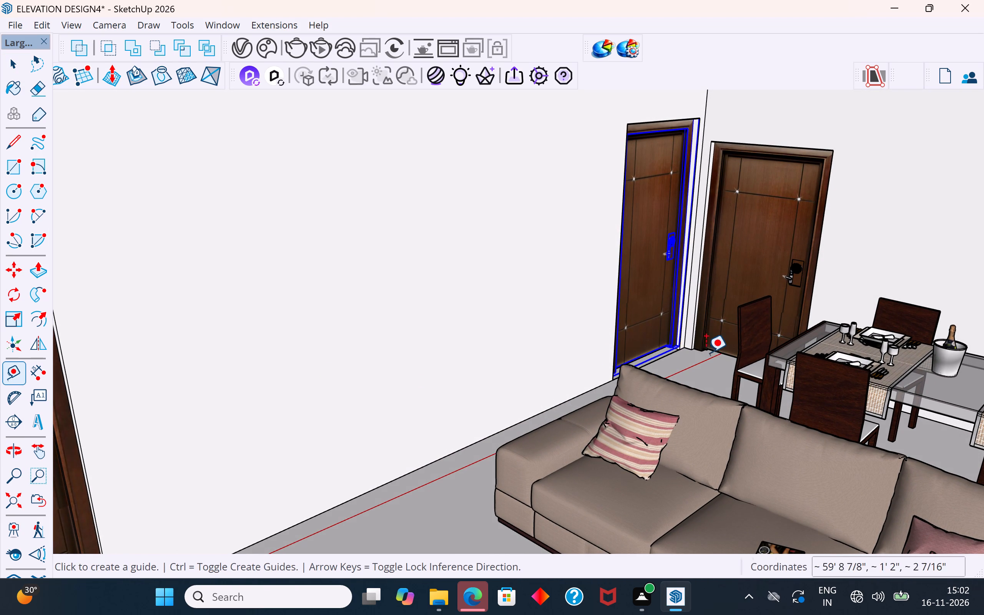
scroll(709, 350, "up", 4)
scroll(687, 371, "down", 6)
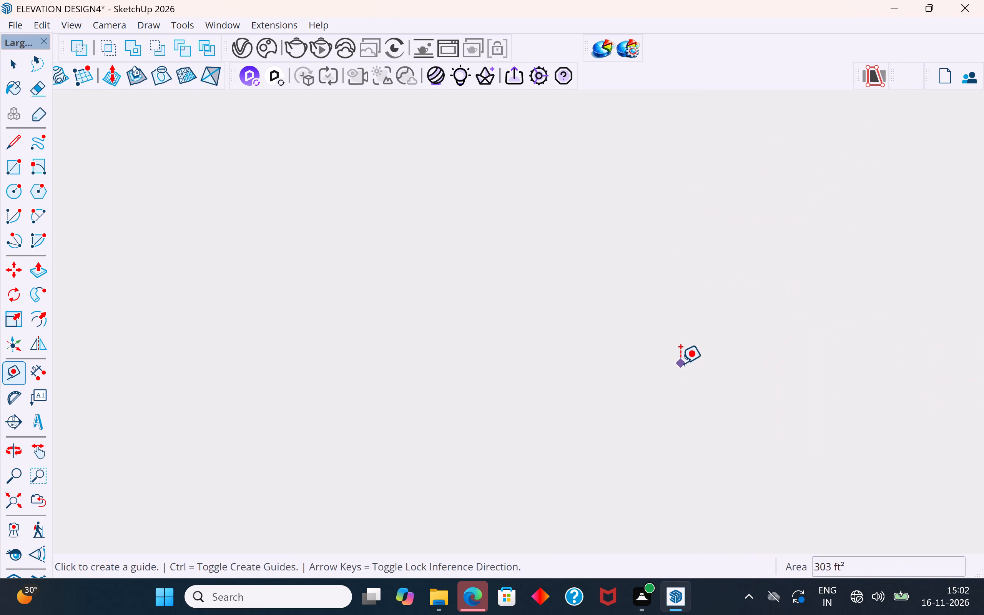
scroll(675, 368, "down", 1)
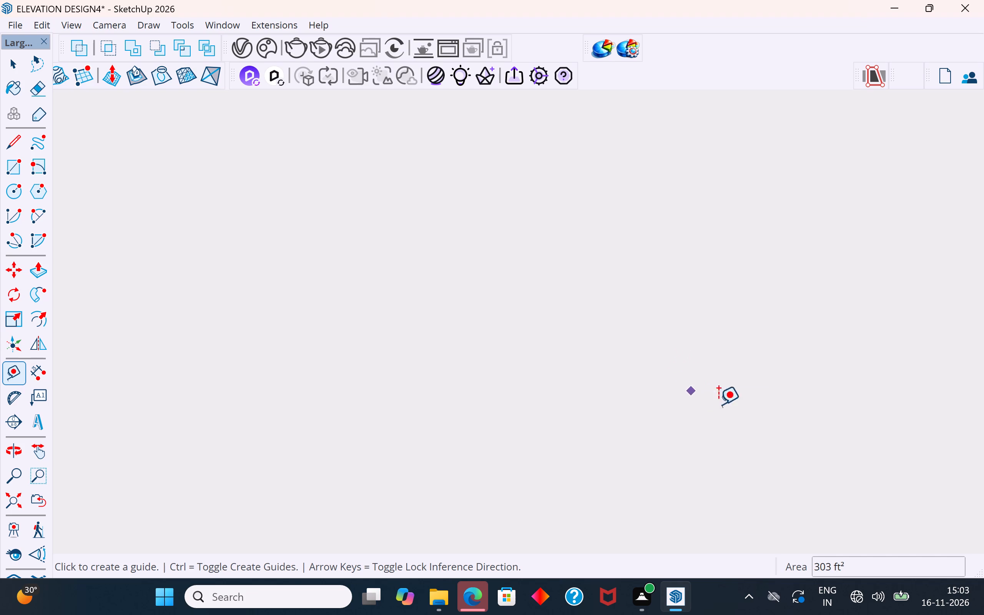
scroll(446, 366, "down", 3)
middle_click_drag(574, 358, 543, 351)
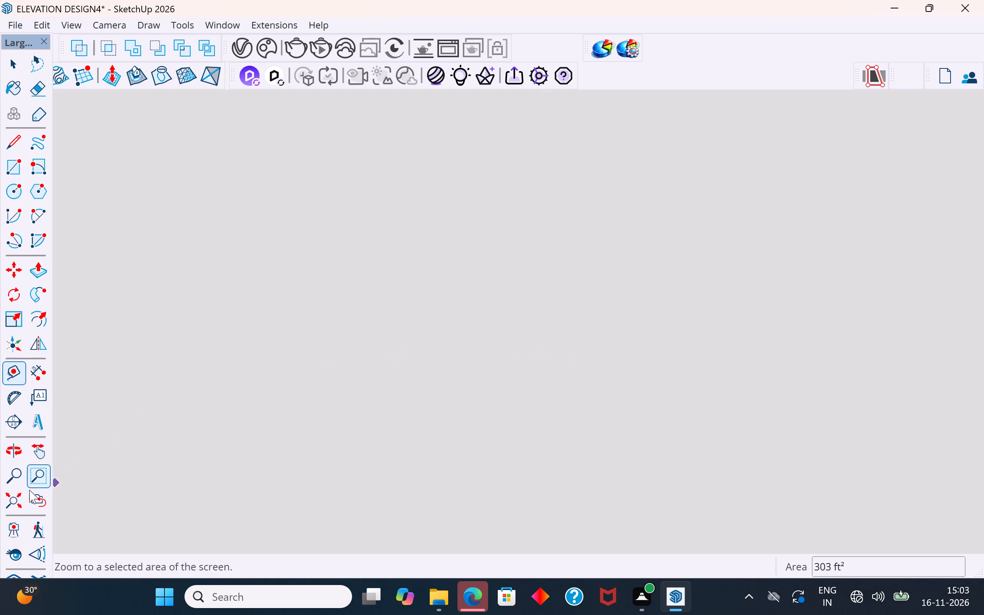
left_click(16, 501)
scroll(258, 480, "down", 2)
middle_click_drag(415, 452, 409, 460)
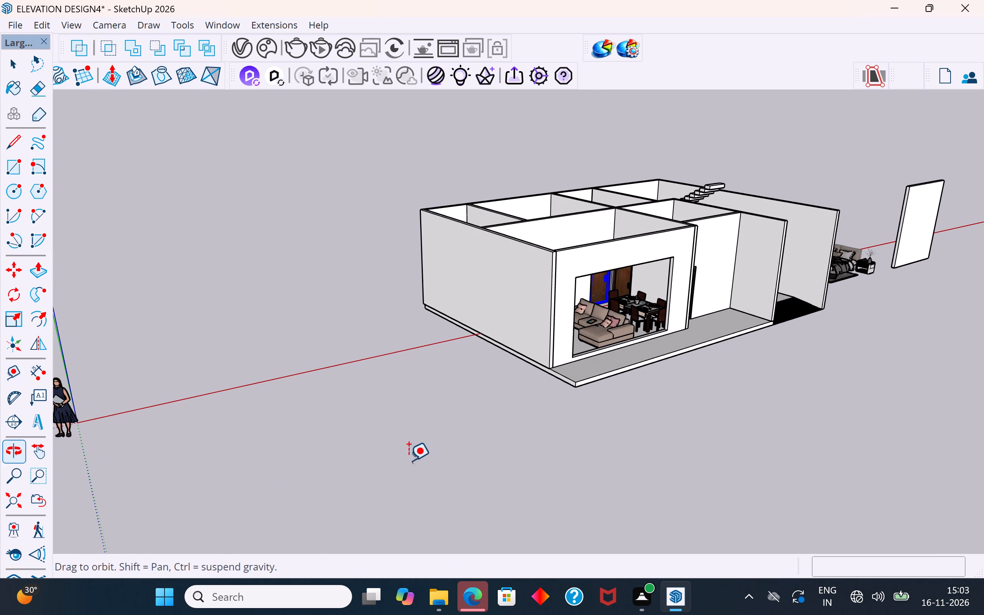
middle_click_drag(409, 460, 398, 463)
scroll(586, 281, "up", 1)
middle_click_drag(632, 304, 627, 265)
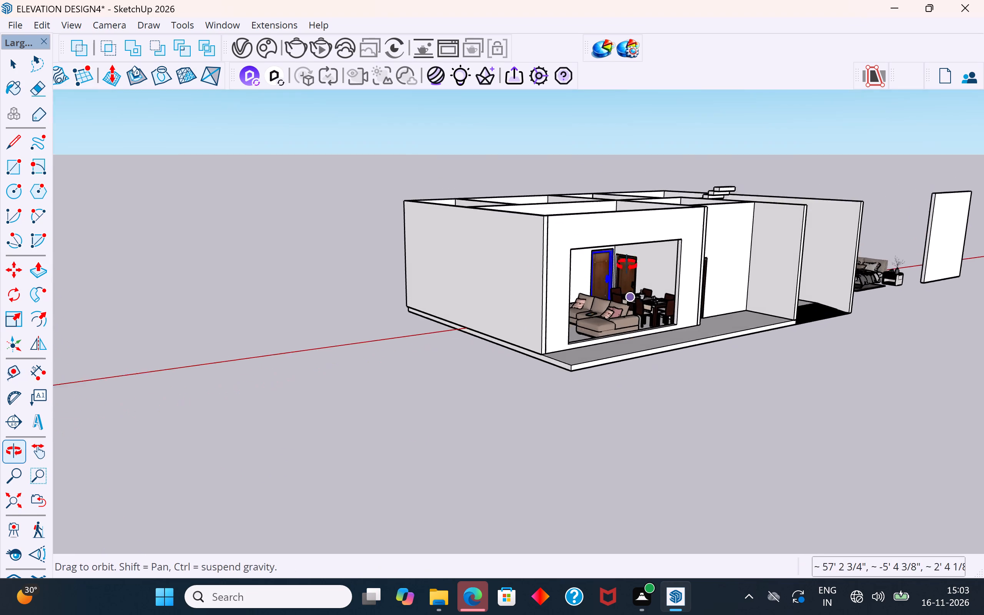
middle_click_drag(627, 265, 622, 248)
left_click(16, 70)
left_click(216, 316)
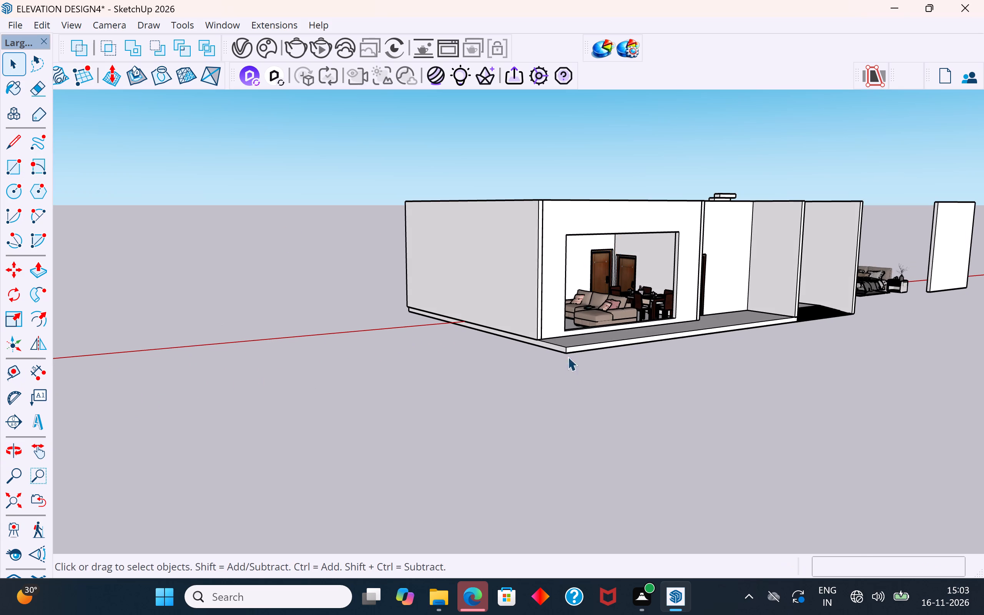
Hide the exterior side wall at the sofa end of the living room.
scroll(566, 308, "up", 4)
middle_click_drag(695, 289, 728, 334)
left_click(520, 272)
right_click(520, 272)
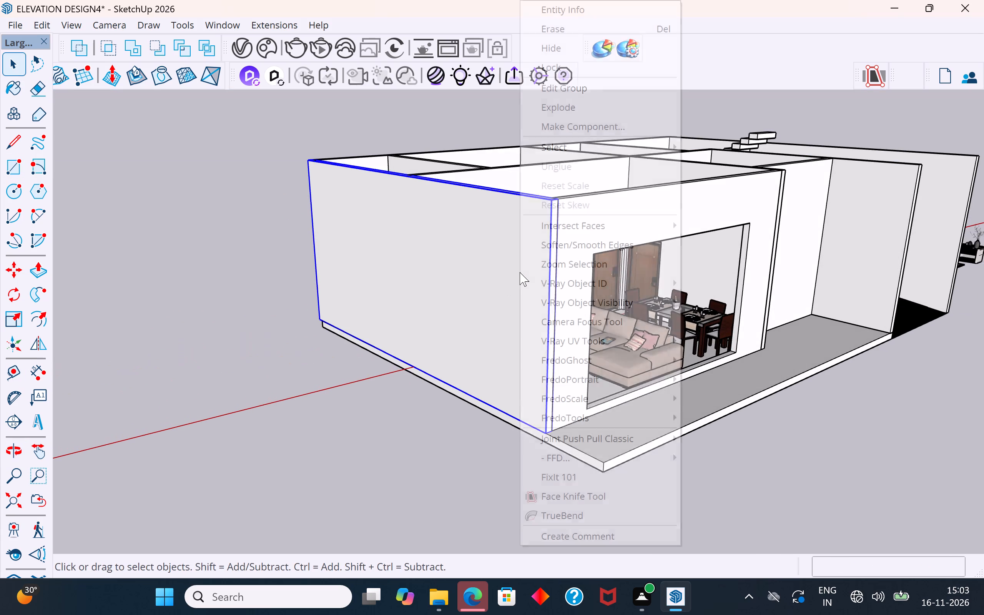
left_click(578, 52)
Place a guide 6'6" above the floor at the corner of the door opening behind the dining table.
middle_click_drag(538, 352, 698, 347)
scroll(589, 296, "up", 3)
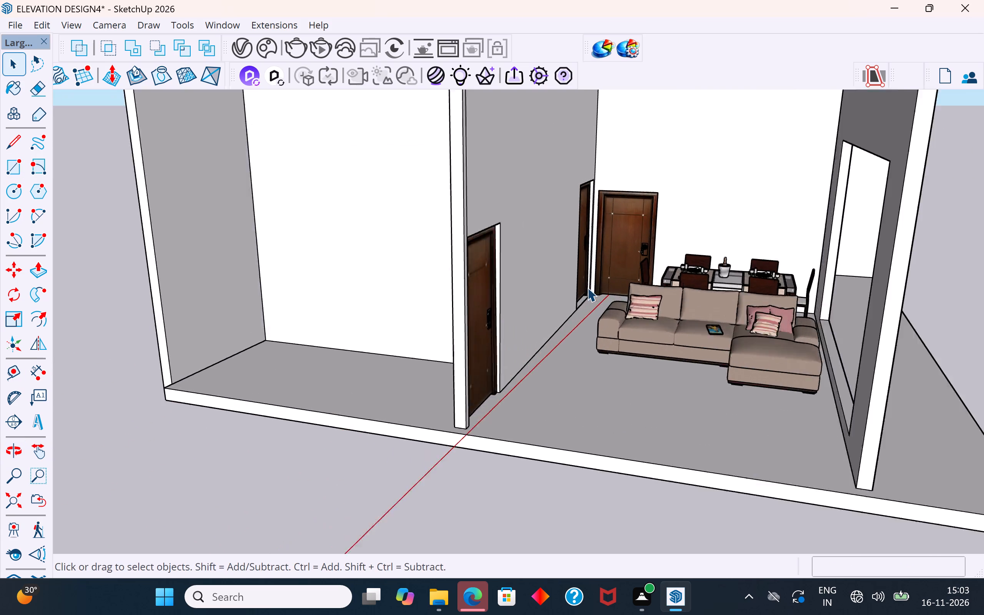
scroll(587, 288, "up", 4)
middle_click_drag(631, 273, 637, 254)
scroll(540, 425, "down", 5)
scroll(625, 168, "up", 3)
middle_click_drag(603, 263, 614, 237)
scroll(600, 307, "up", 3)
middle_click_drag(601, 350, 605, 356)
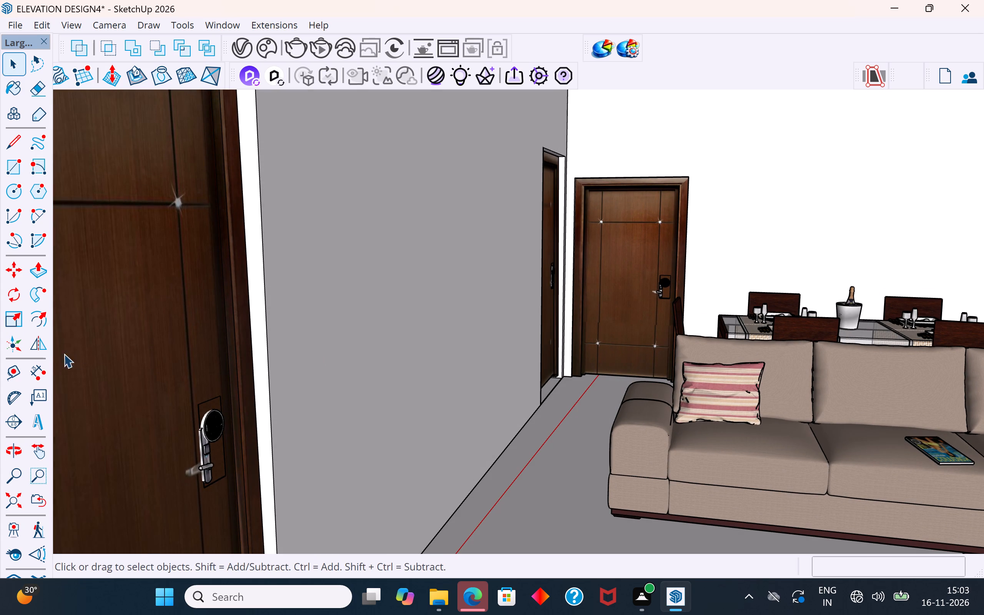
left_click(7, 373)
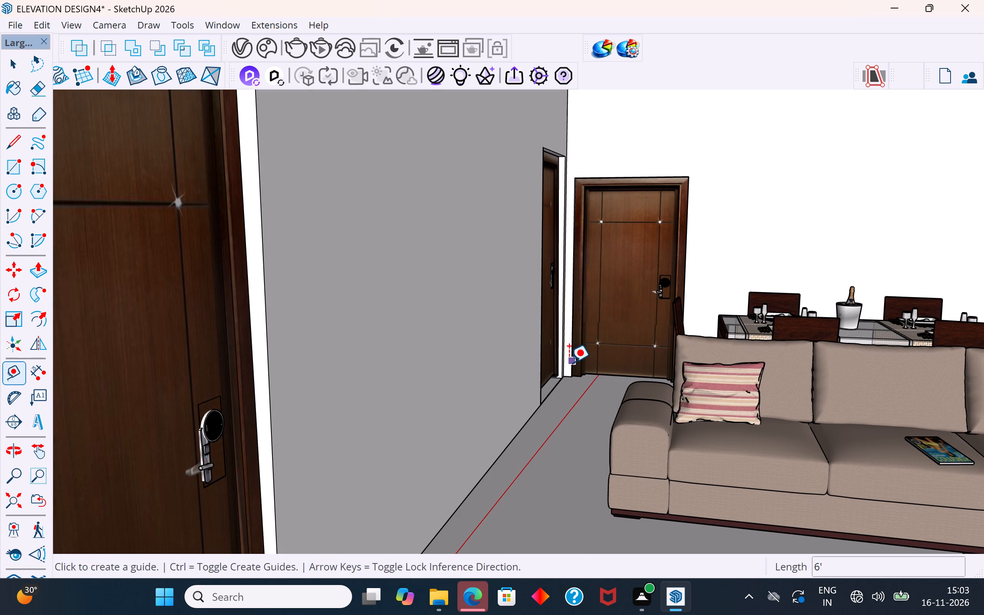
left_click(569, 372)
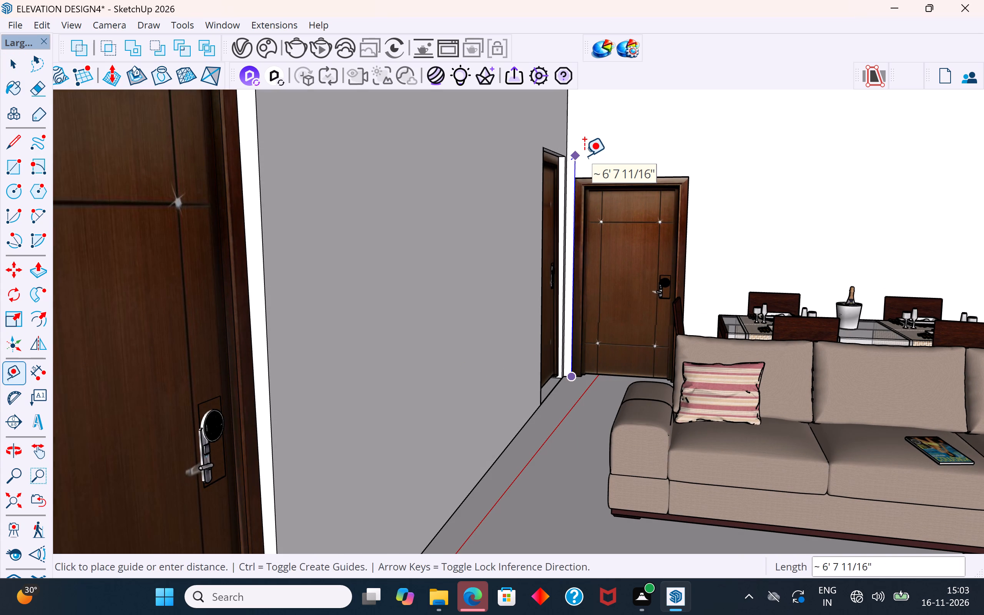
type("6'6\"")
key("Return")
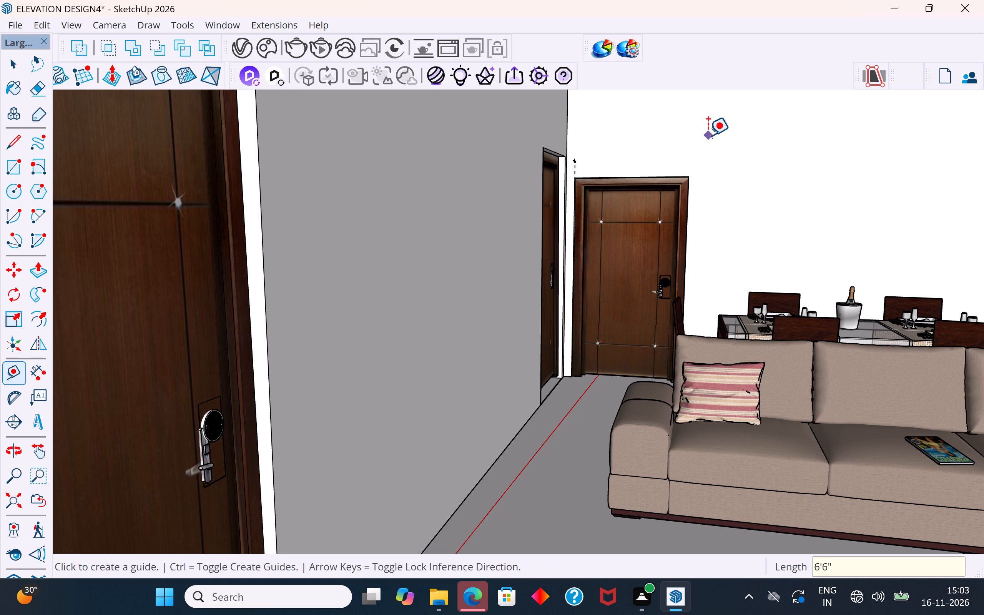
left_click(16, 61)
Push/Pull the head of the door opening behind the dining table up 6" to the 6'6" guide, inside the wall group.
scroll(372, 201, "down", 7)
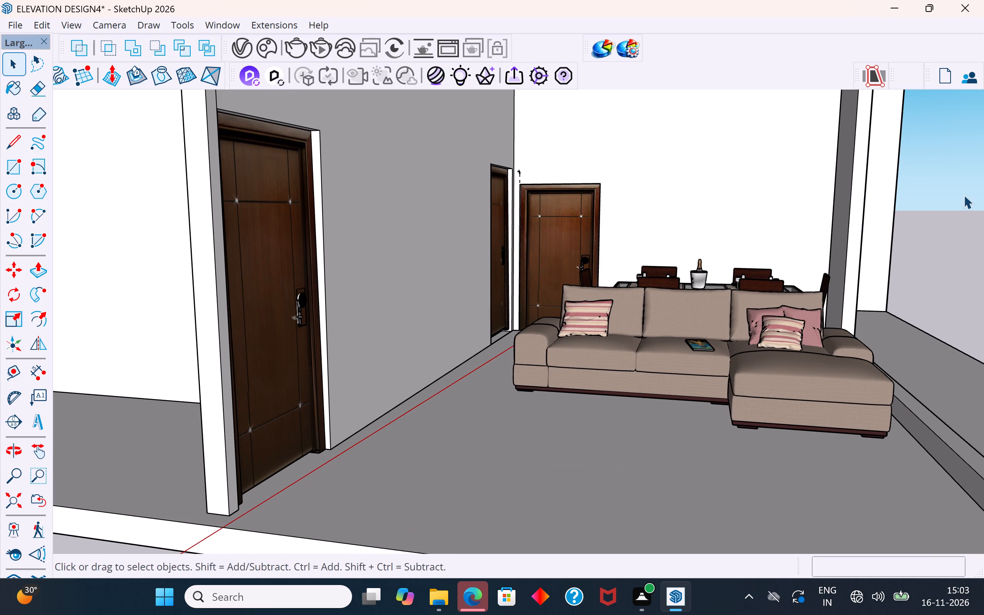
left_click(964, 195)
middle_click_drag(580, 263, 587, 226)
scroll(547, 147, "up", 9)
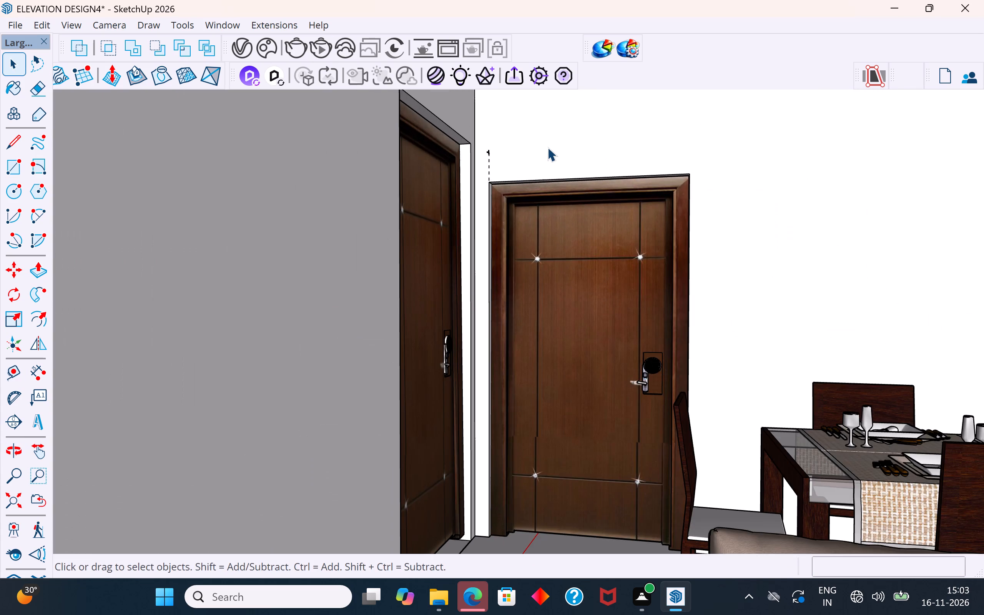
middle_click_drag(547, 147, 532, 114)
scroll(524, 109, "up", 4)
middle_click_drag(495, 114, 511, 110)
scroll(535, 347, "down", 7)
middle_click_drag(504, 187, 511, 160)
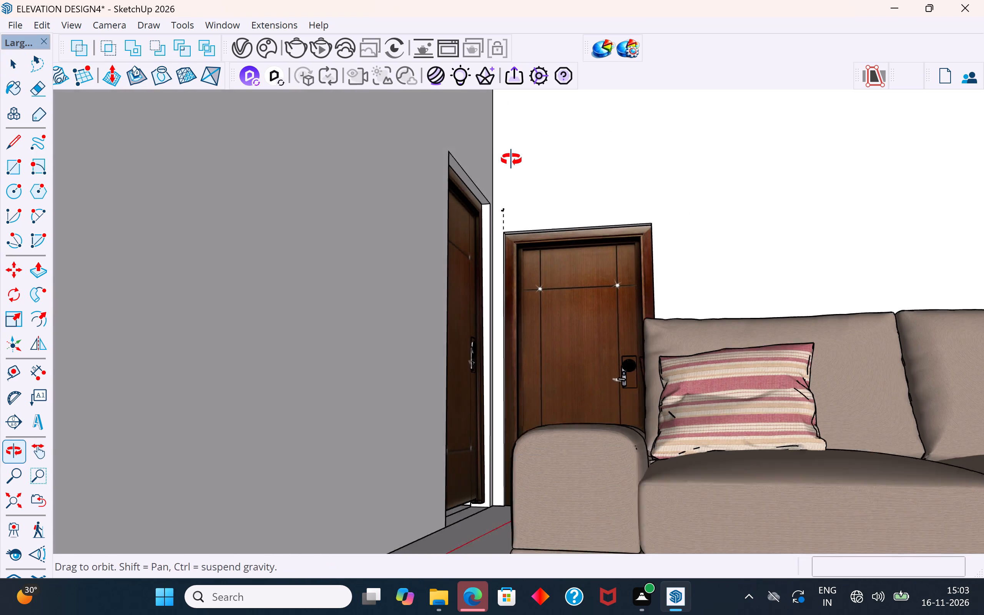
middle_click_drag(511, 160, 512, 157)
scroll(515, 157, "up", 8)
middle_click_drag(535, 194, 524, 100)
middle_click_drag(542, 238, 544, 223)
scroll(537, 263, "up", 6)
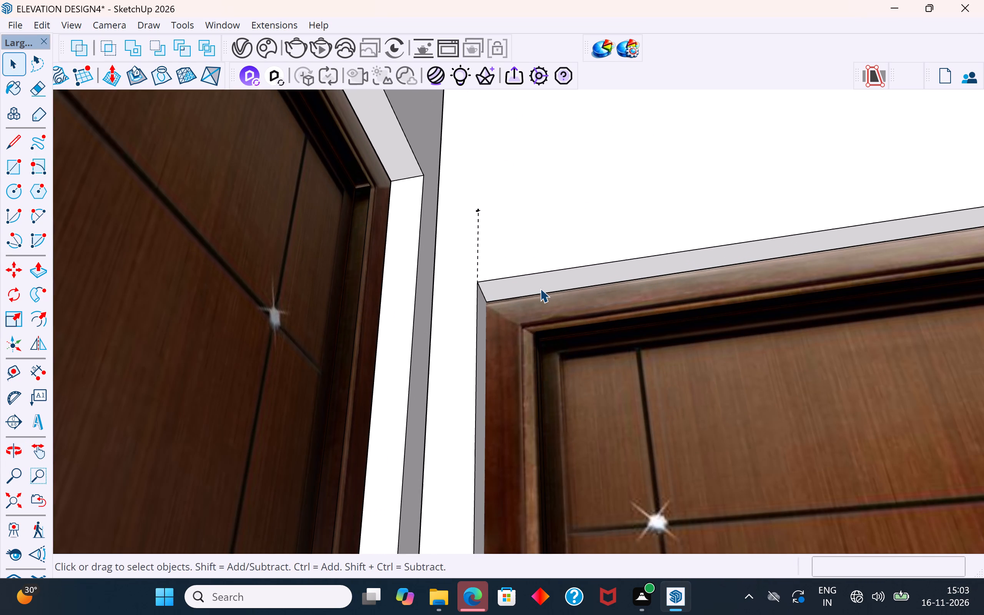
left_click(540, 288)
double_click(557, 280)
left_click(562, 278)
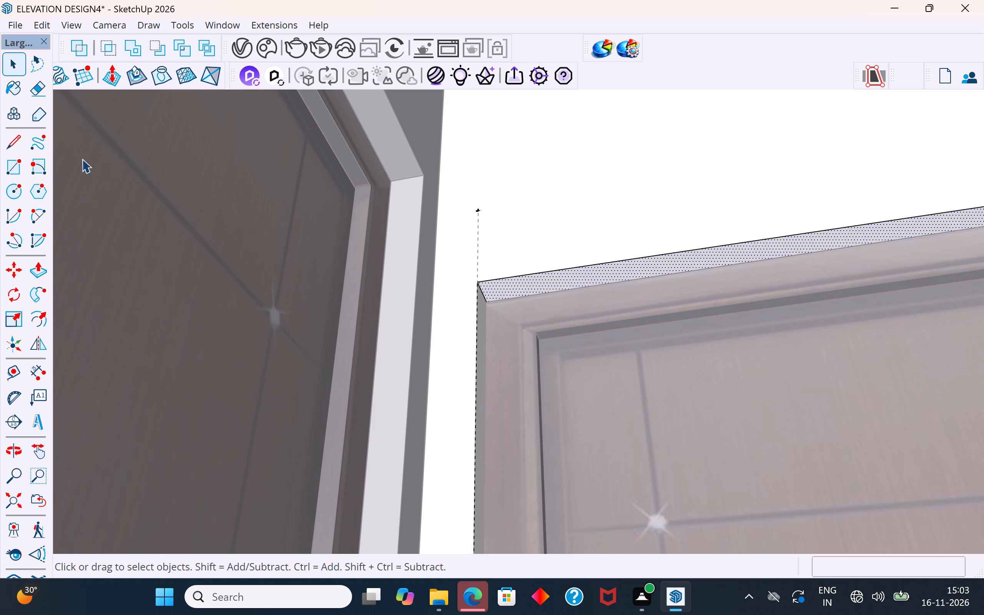
left_click(41, 263)
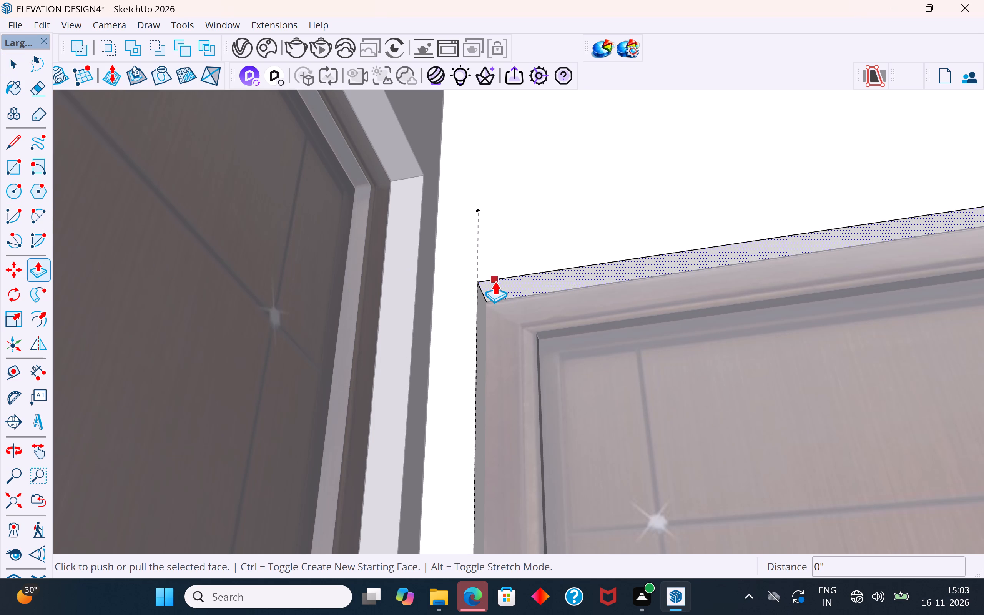
left_click(495, 281)
left_click(477, 208)
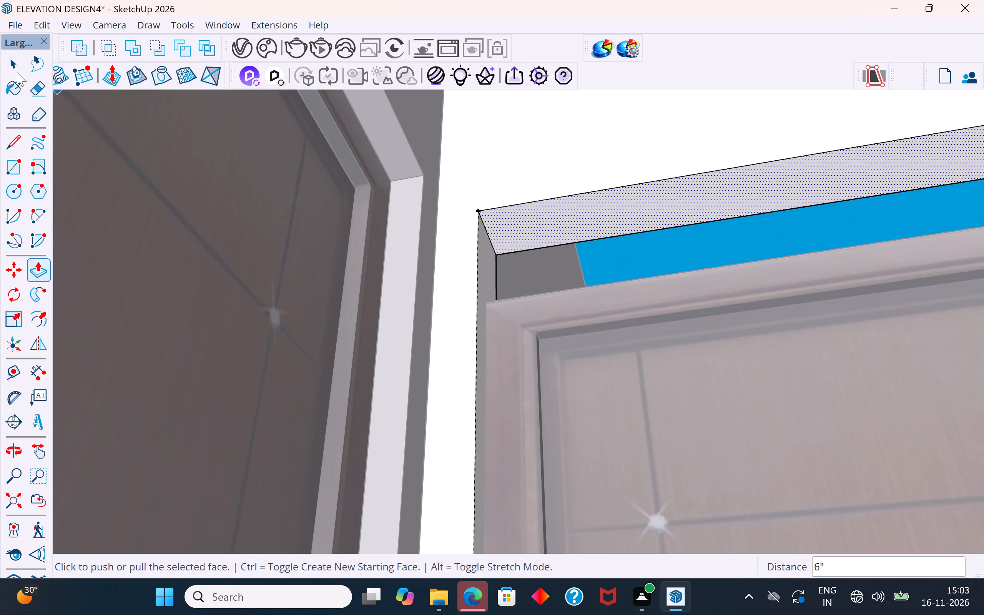
left_click(13, 67)
scroll(477, 238, "down", 9)
middle_click_drag(490, 250, 523, 365)
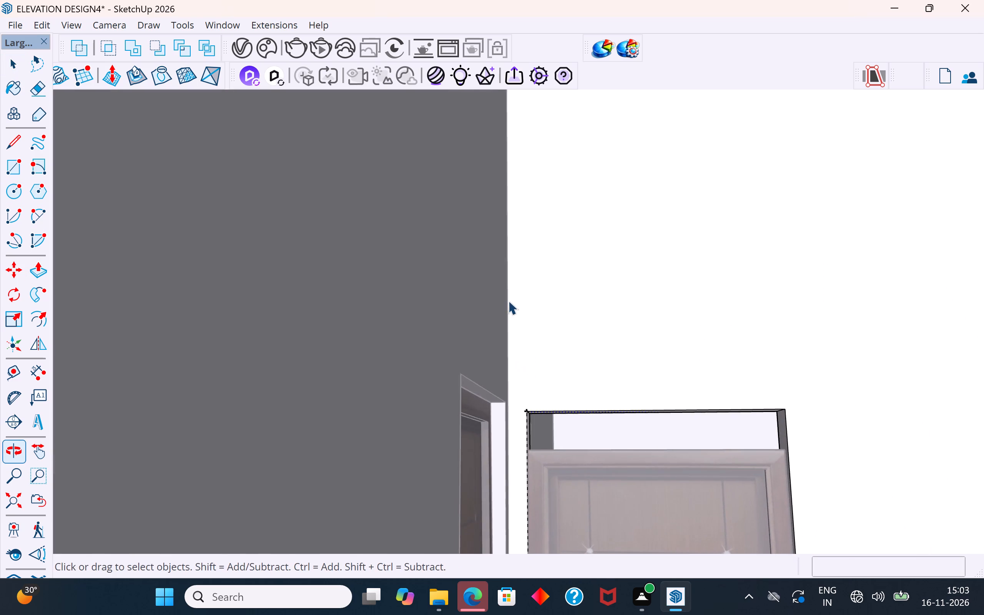
scroll(508, 301, "down", 13)
left_click(616, 116)
Scale the door behind the dining table upward by about 1.08 so its frame meets the head of the raised opening.
scroll(531, 362, "up", 3)
middle_click_drag(539, 386, 546, 416)
scroll(544, 393, "up", 4)
left_click(549, 378)
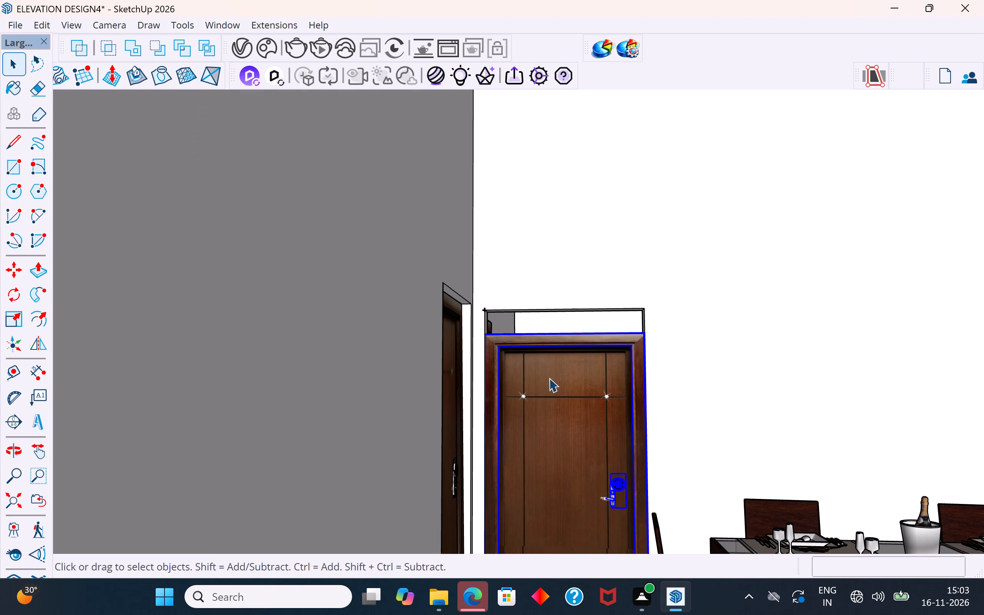
key("s")
middle_click_drag(558, 361, 564, 419)
scroll(564, 419, "up", 13)
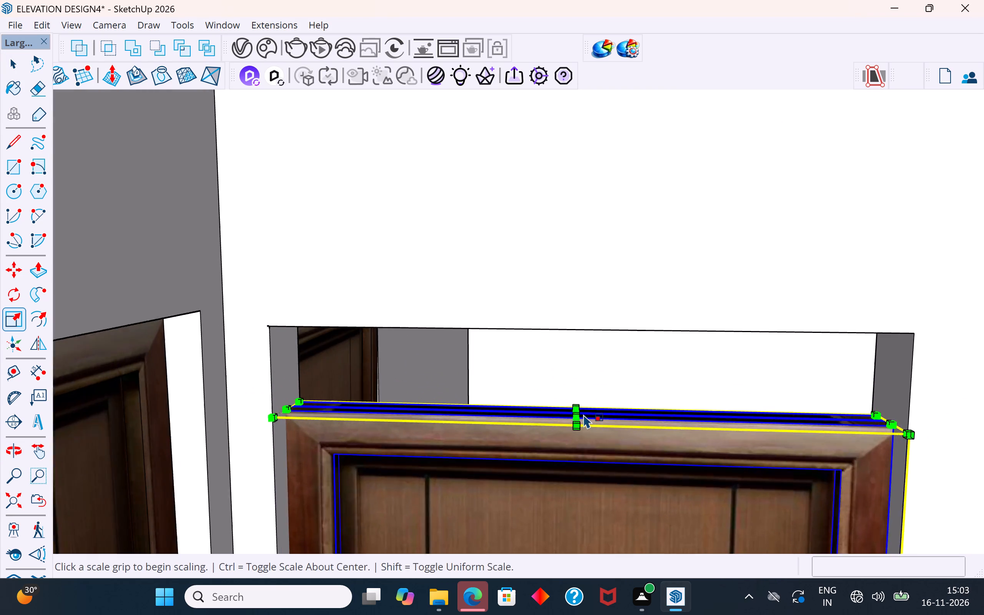
scroll(583, 414, "up", 6)
scroll(575, 423, "down", 5)
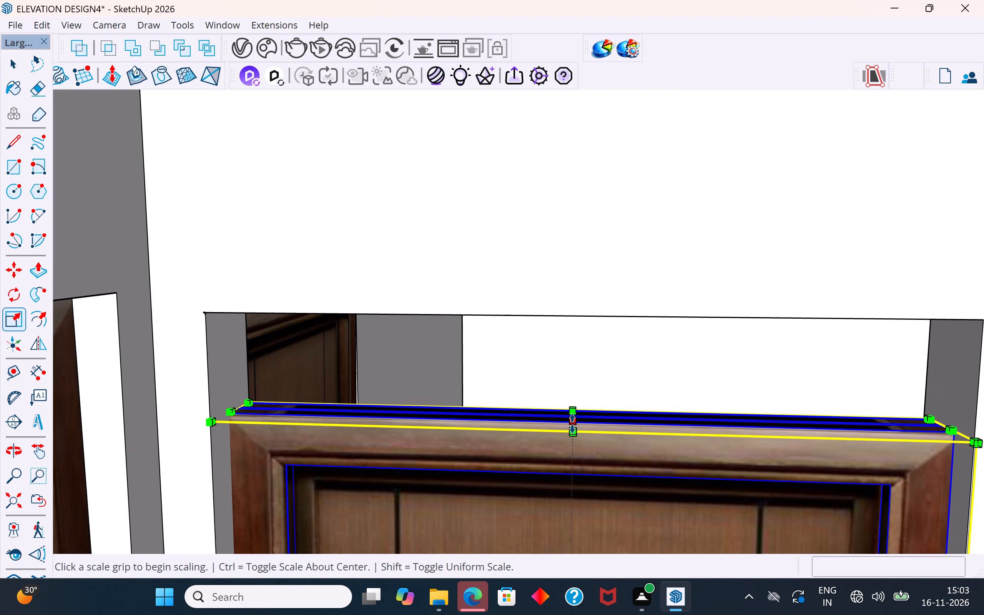
left_click(572, 423)
left_click(572, 312)
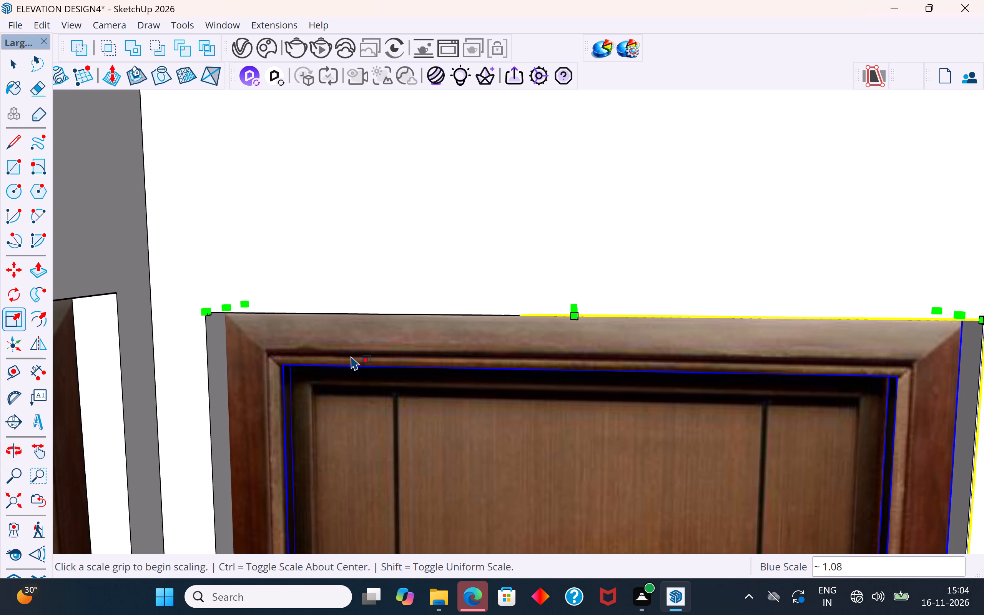
left_click(18, 67)
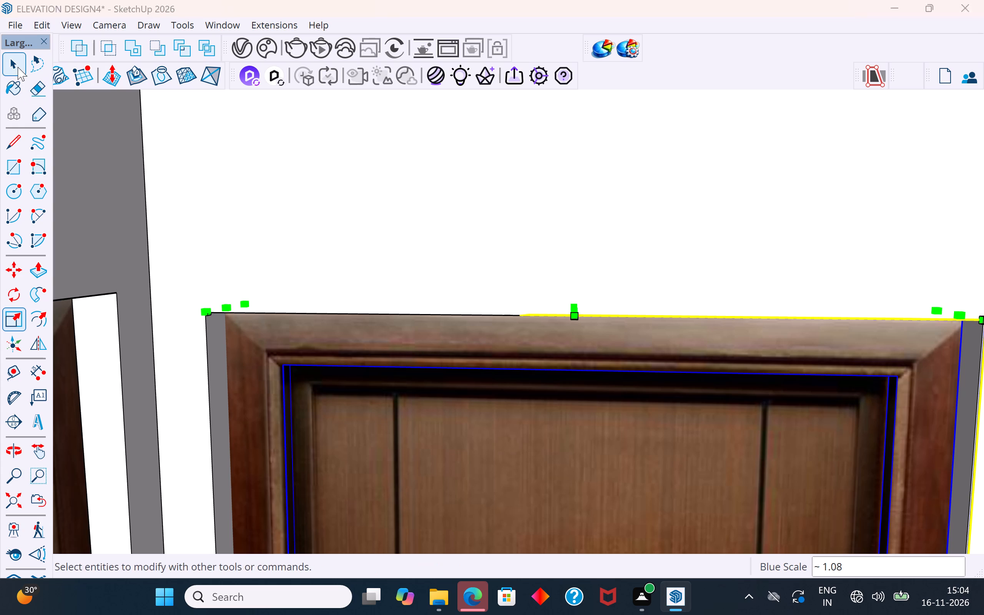
scroll(522, 196, "down", 20)
scroll(522, 196, "down", 6)
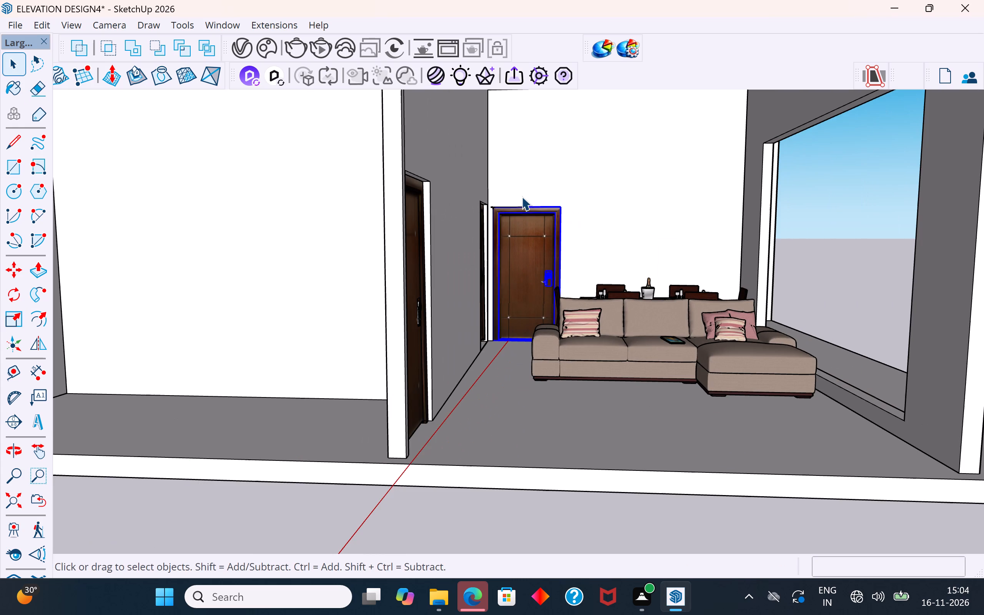
left_click(823, 191)
Examine the resized dining-side door up close and against the neighbouring doors, furniture and rooms.
scroll(572, 310, "up", 8)
middle_click_drag(568, 236, 595, 246)
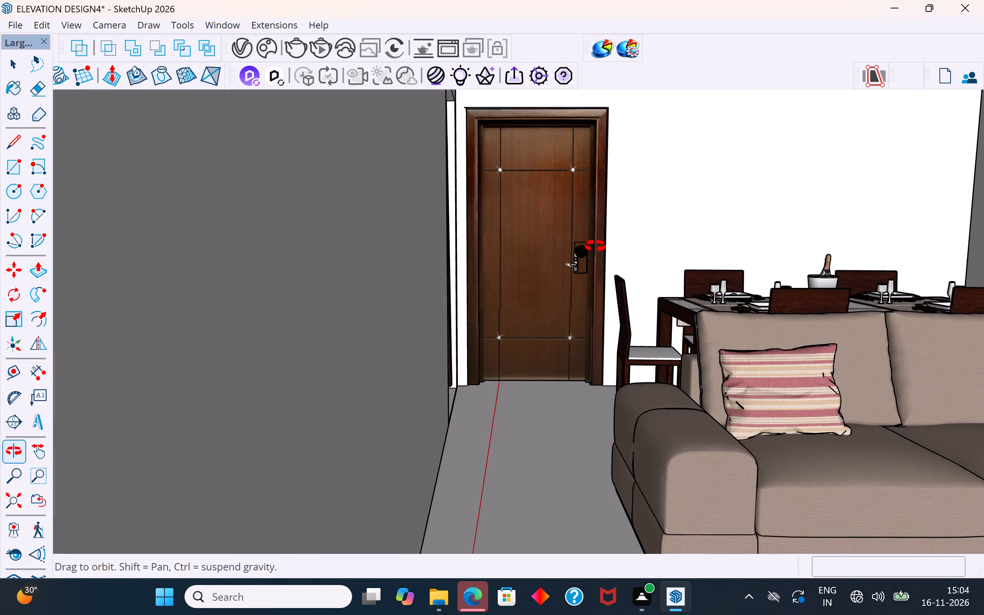
middle_click_drag(595, 246, 590, 266)
scroll(602, 142, "up", 8)
middle_click_drag(600, 135, 638, 92)
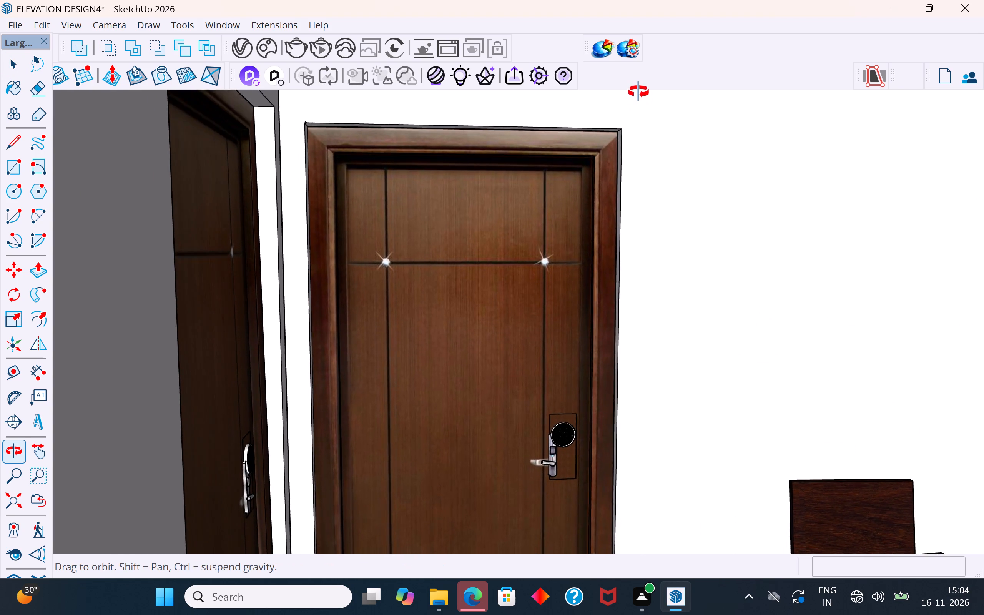
middle_click_drag(638, 92, 506, 129)
scroll(589, 211, "down", 10)
middle_click_drag(588, 241, 585, 270)
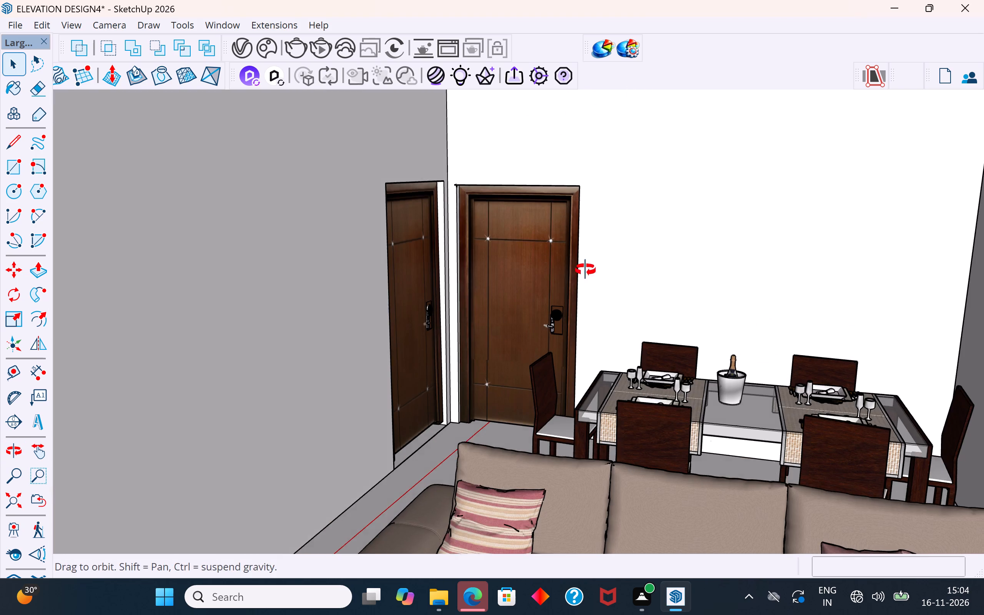
middle_click_drag(585, 270, 583, 289)
scroll(583, 289, "down", 3)
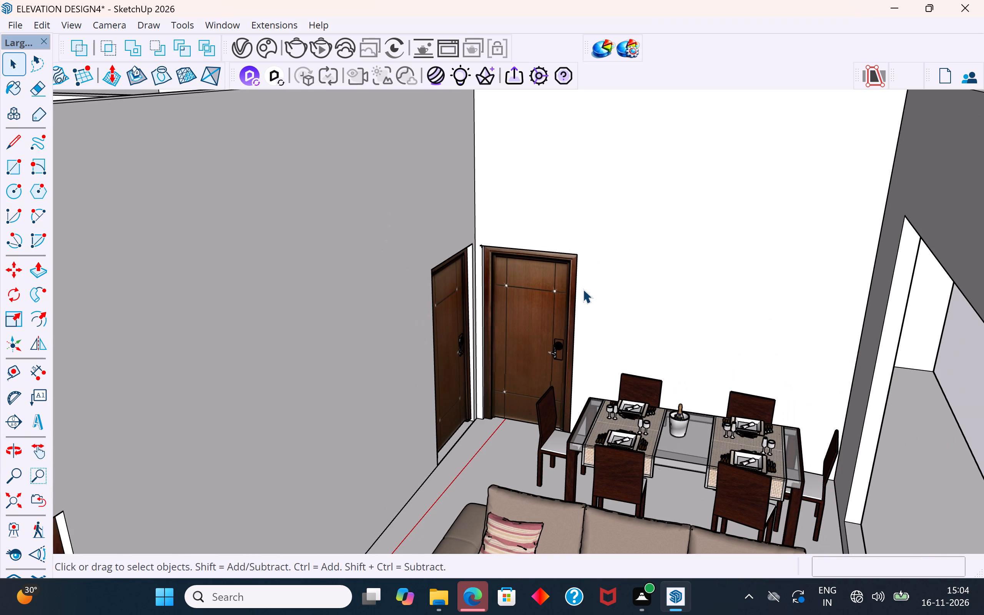
scroll(613, 314, "down", 4)
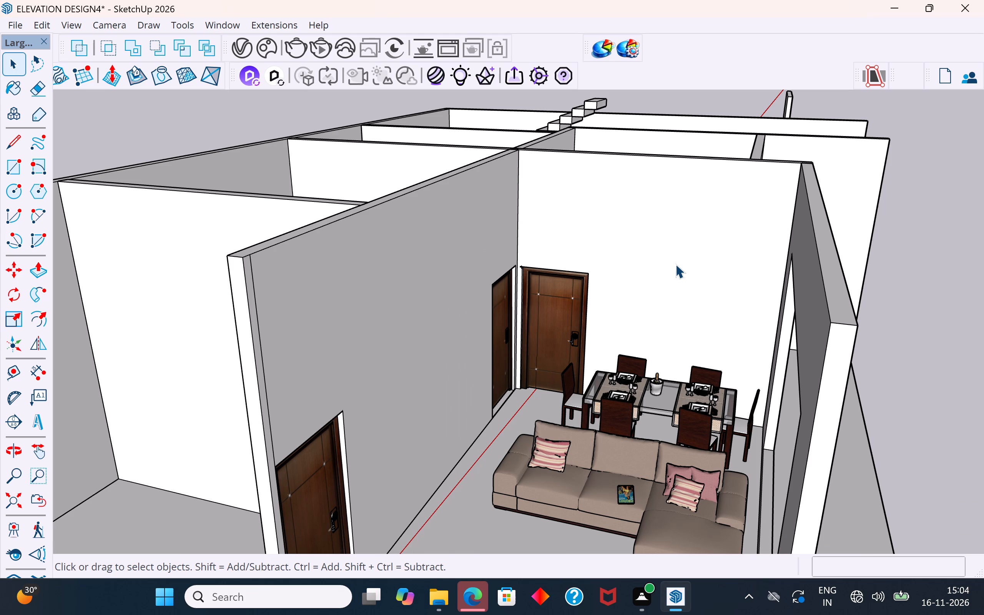
scroll(675, 264, "down", 3)
middle_click_drag(703, 266, 711, 289)
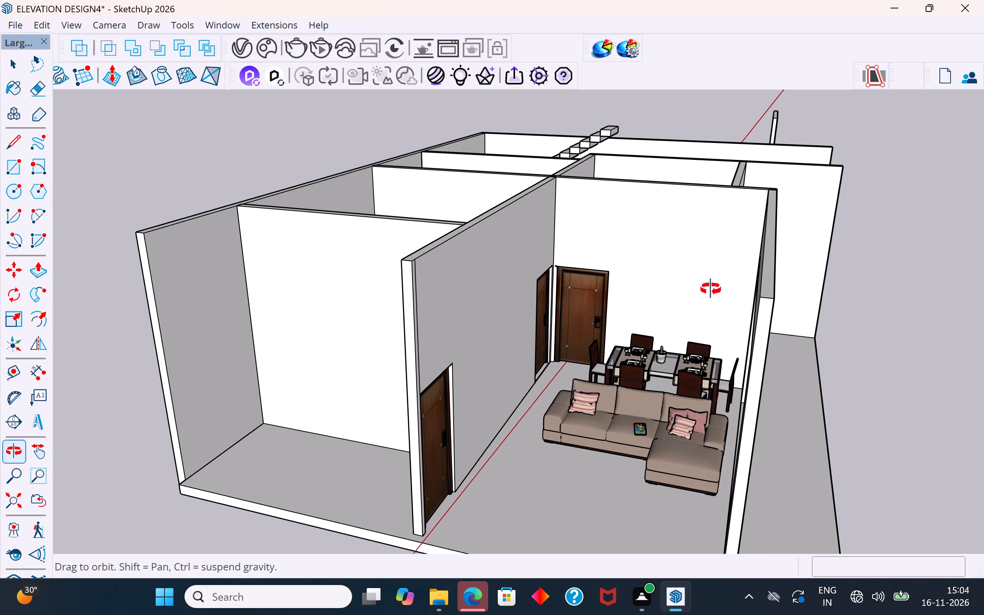
middle_click_drag(711, 289, 711, 290)
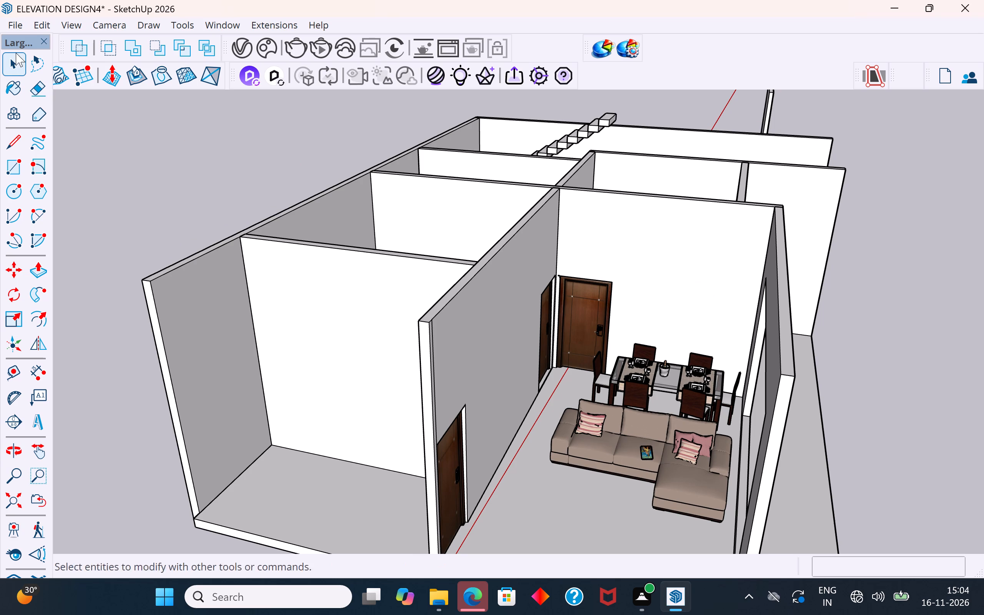
Unhide the exterior side wall at the sofa end of the living room.
left_click(15, 26)
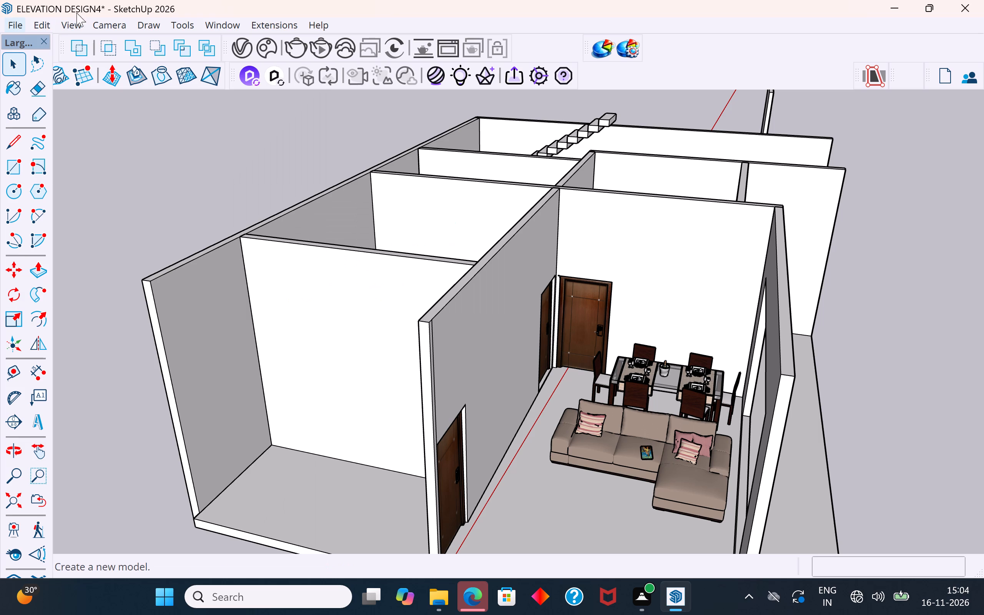
left_click(340, 342)
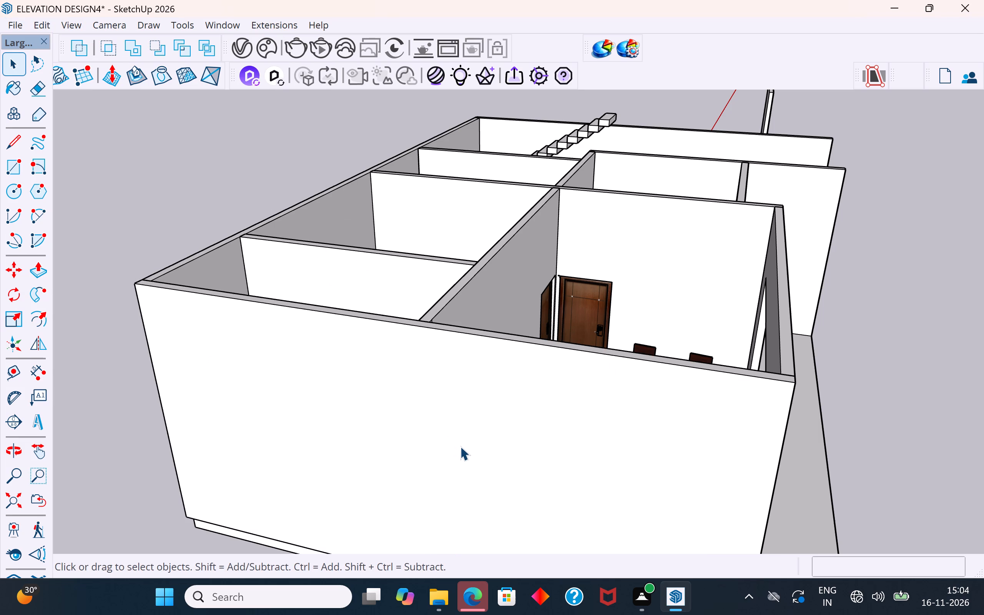
Examine the whole house from several sides and from above, including its rooms, doors, staircase and car porch.
scroll(506, 393, "down", 2)
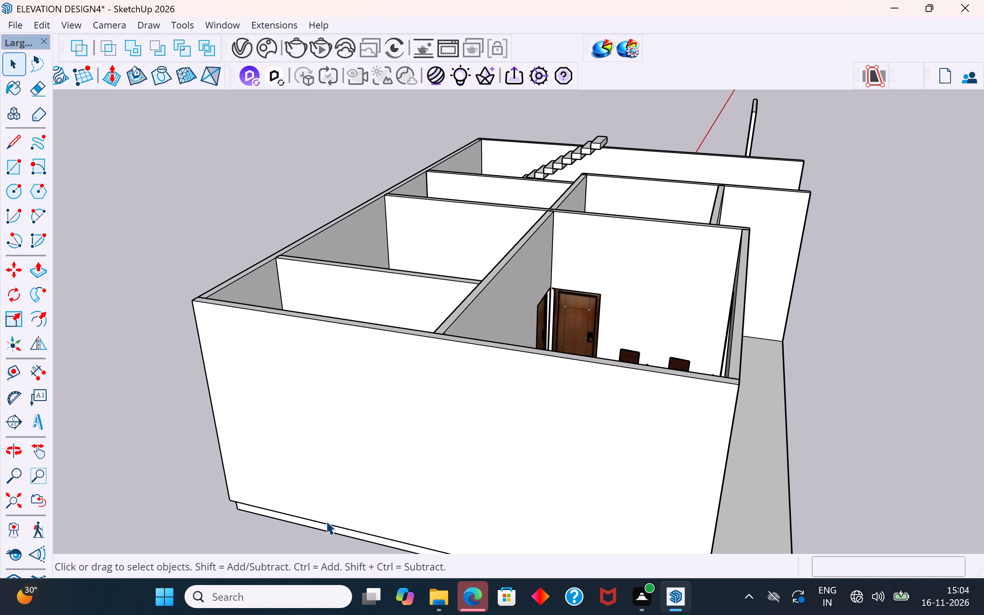
scroll(470, 471, "down", 3)
middle_click_drag(608, 444, 451, 455)
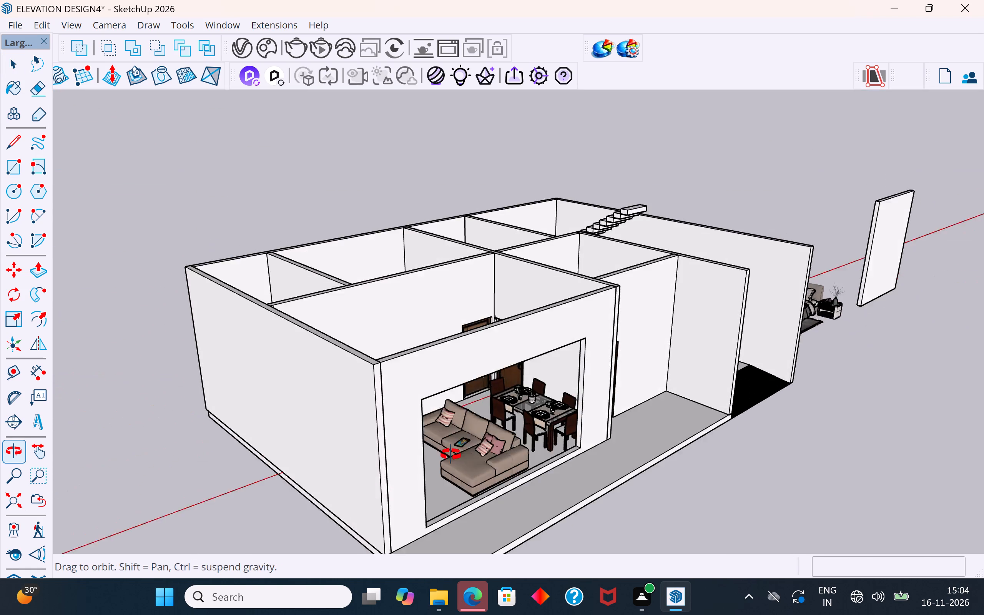
middle_click_drag(451, 455, 286, 457)
scroll(622, 343, "up", 3)
middle_click_drag(630, 351, 436, 356)
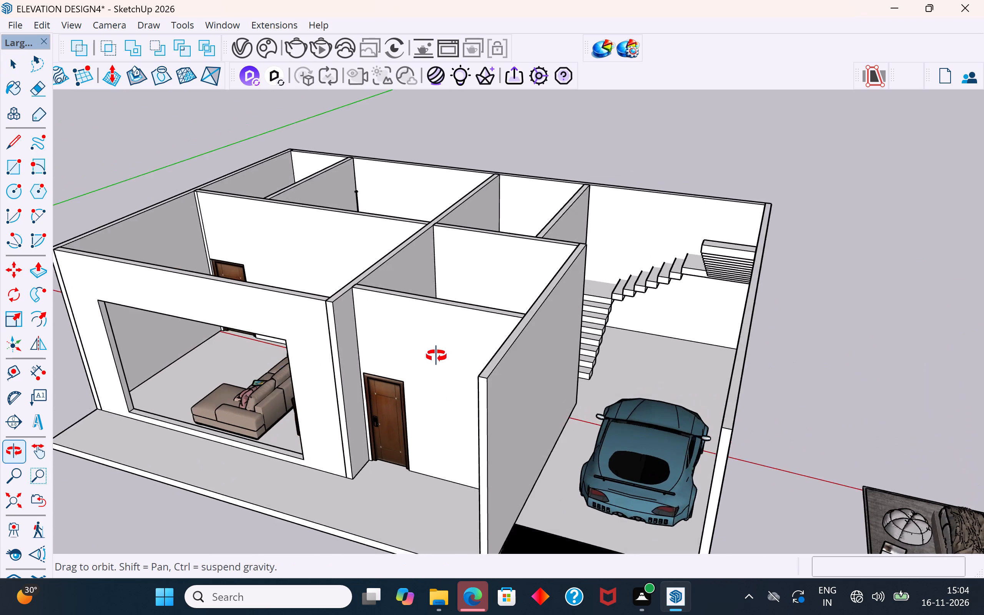
middle_click_drag(436, 356, 652, 473)
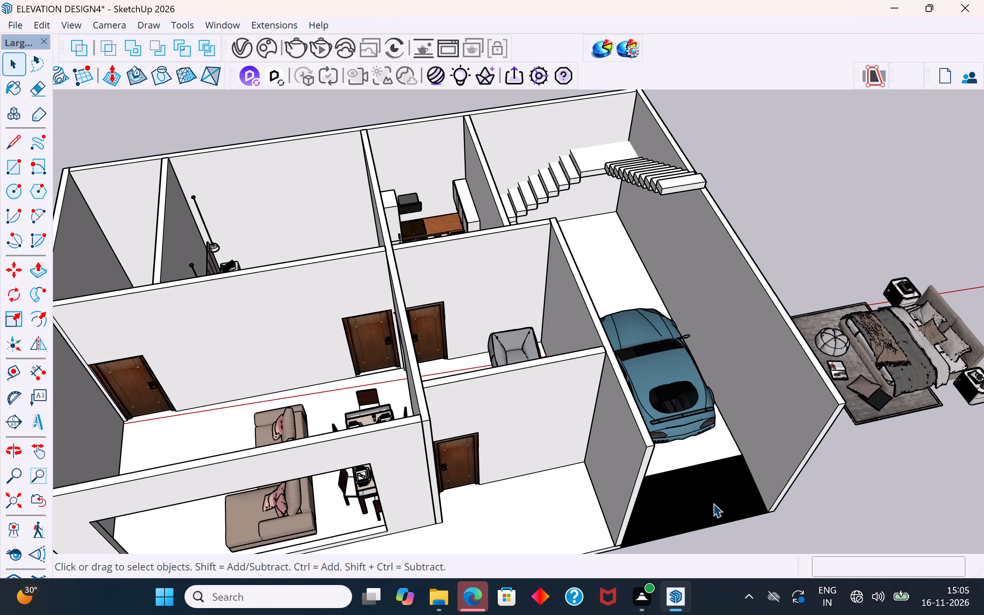
scroll(568, 271, "down", 4)
middle_click_drag(587, 302, 738, 263)
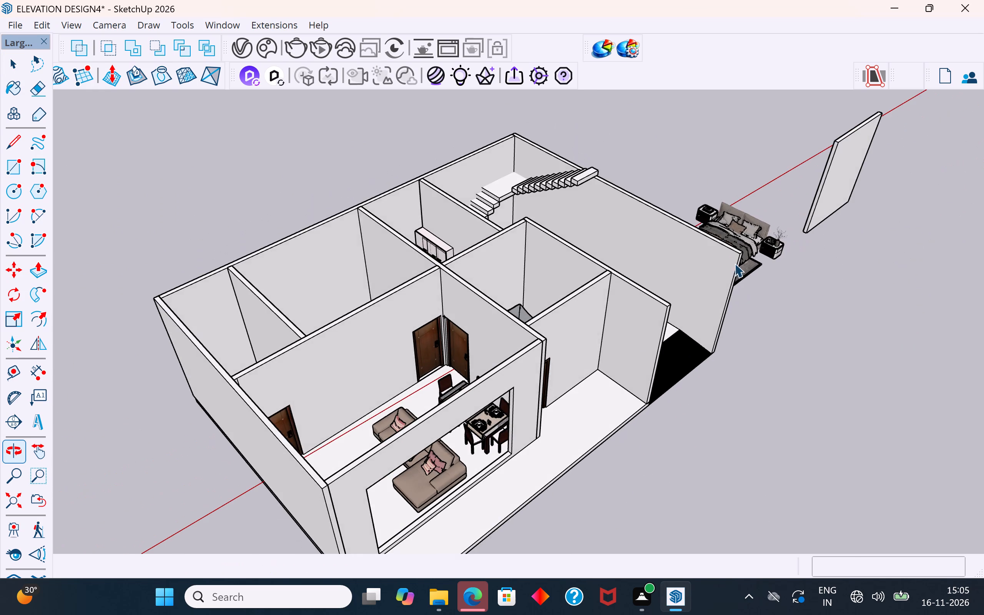
scroll(590, 269, "down", 4)
middle_click_drag(567, 335, 633, 381)
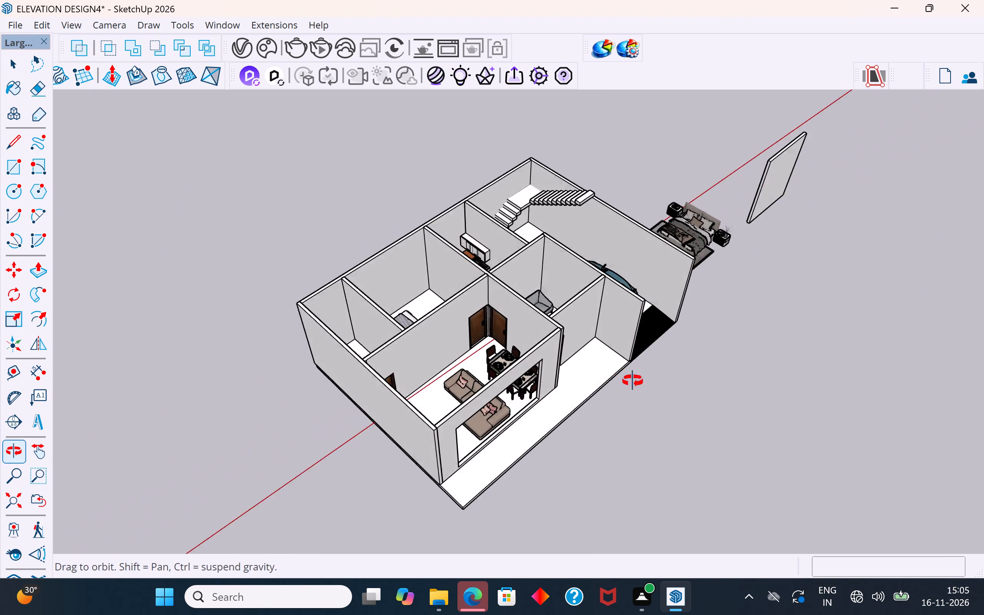
middle_click_drag(633, 381, 648, 381)
scroll(583, 266, "down", 2)
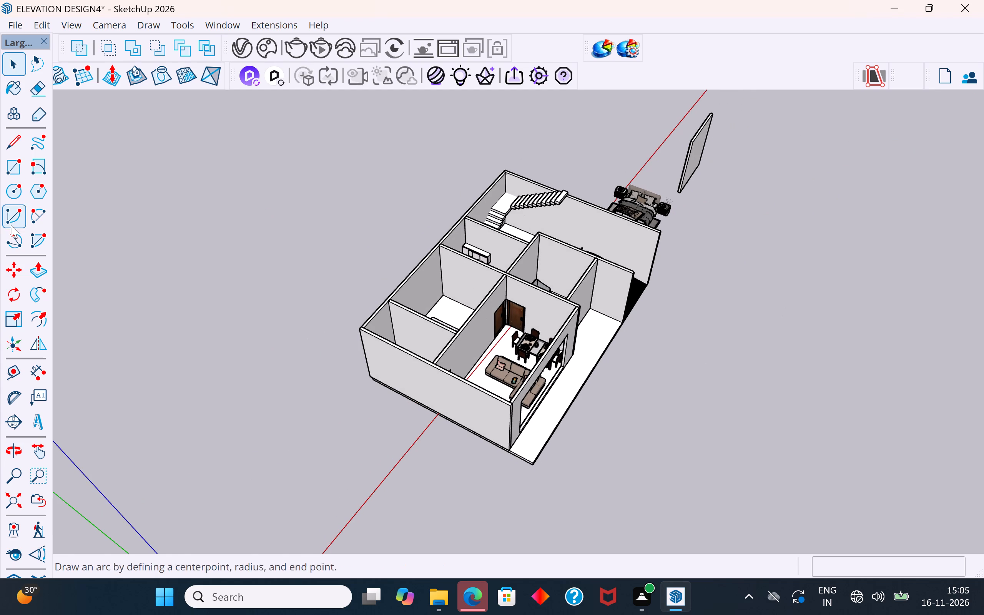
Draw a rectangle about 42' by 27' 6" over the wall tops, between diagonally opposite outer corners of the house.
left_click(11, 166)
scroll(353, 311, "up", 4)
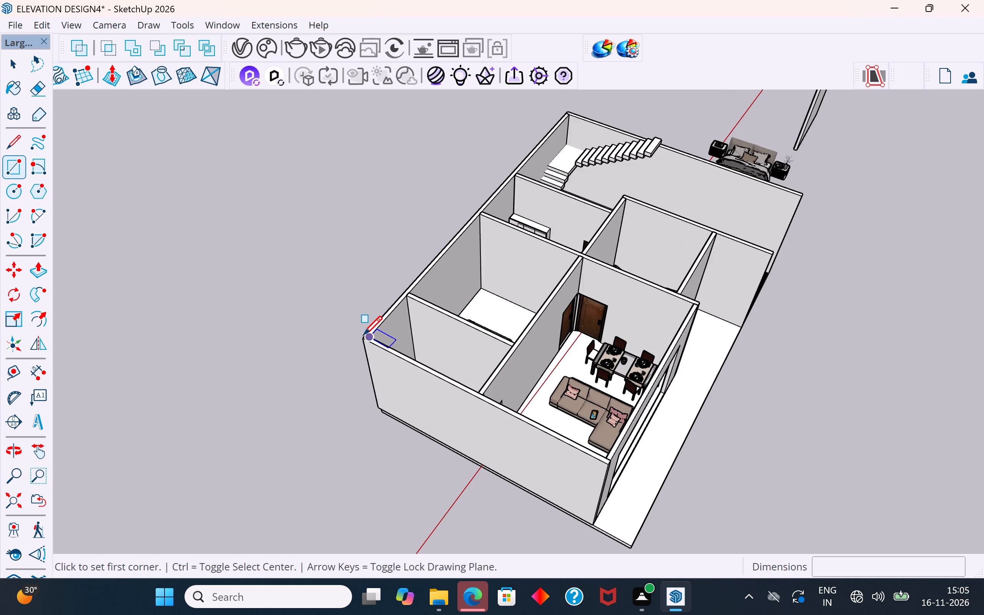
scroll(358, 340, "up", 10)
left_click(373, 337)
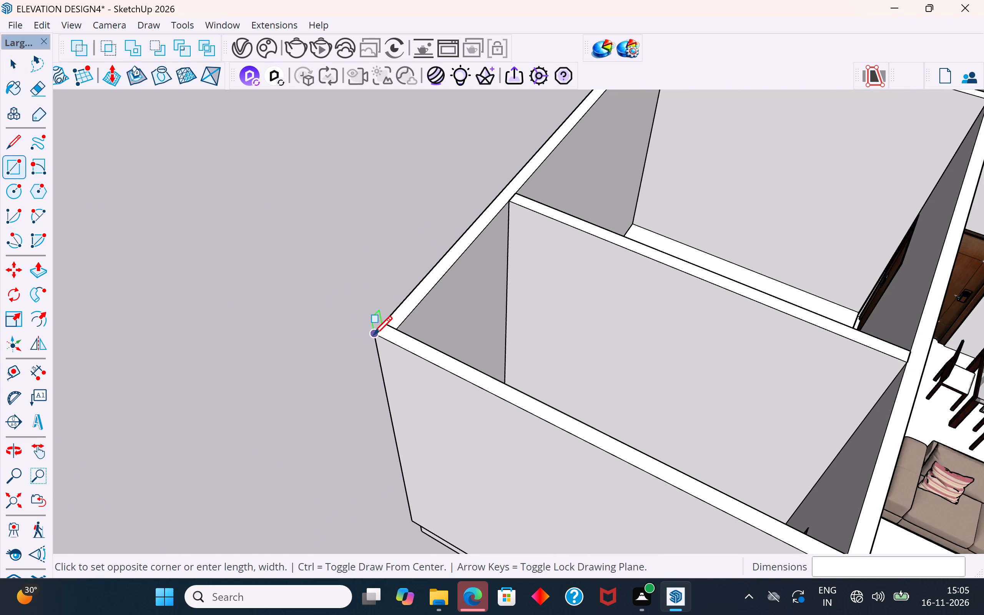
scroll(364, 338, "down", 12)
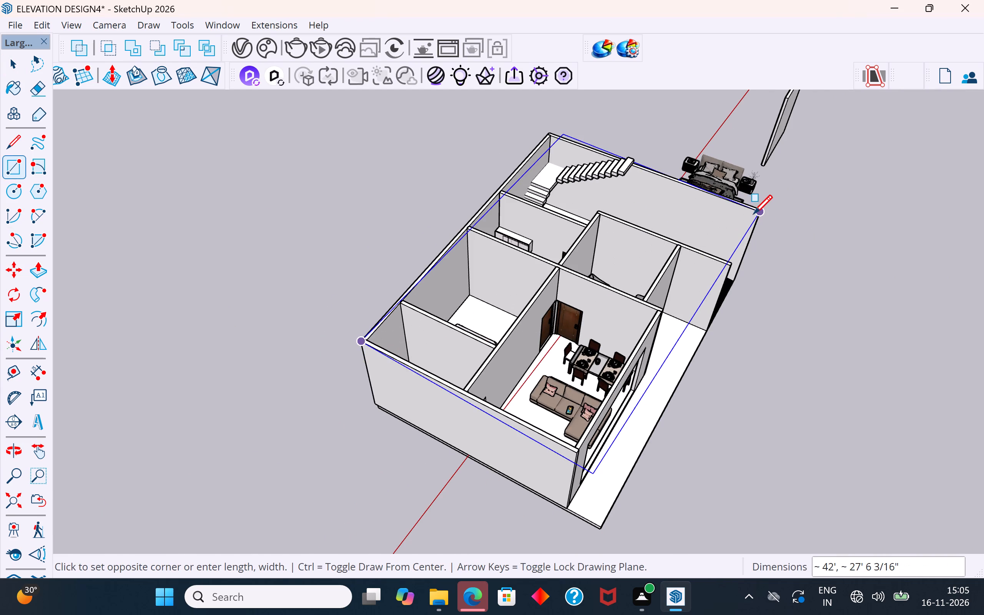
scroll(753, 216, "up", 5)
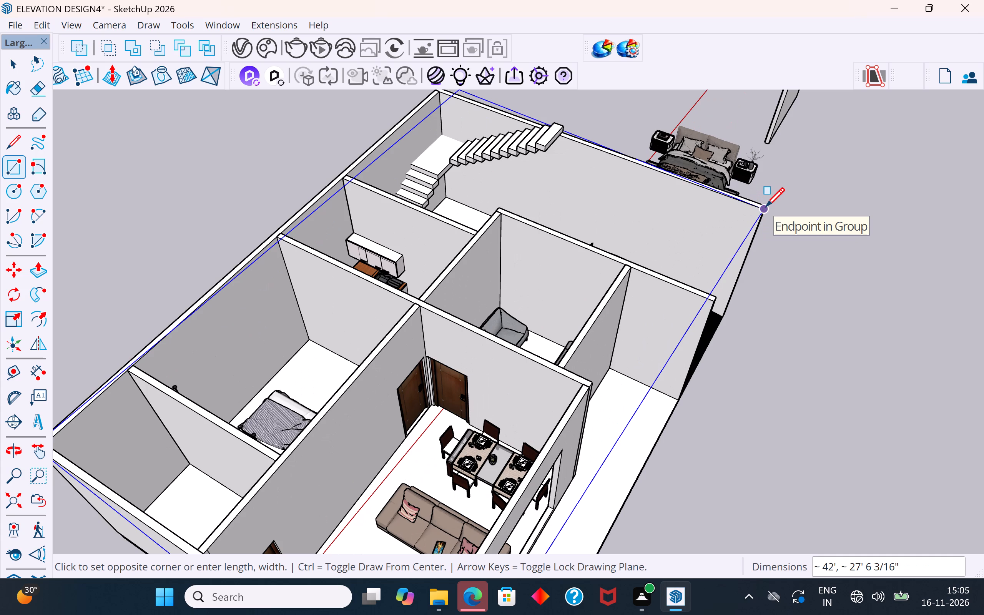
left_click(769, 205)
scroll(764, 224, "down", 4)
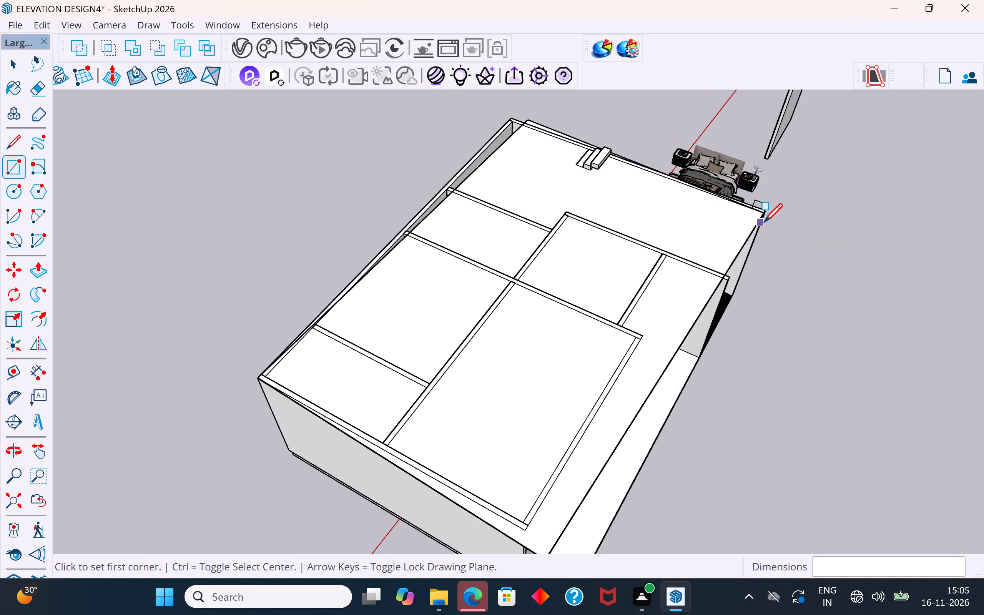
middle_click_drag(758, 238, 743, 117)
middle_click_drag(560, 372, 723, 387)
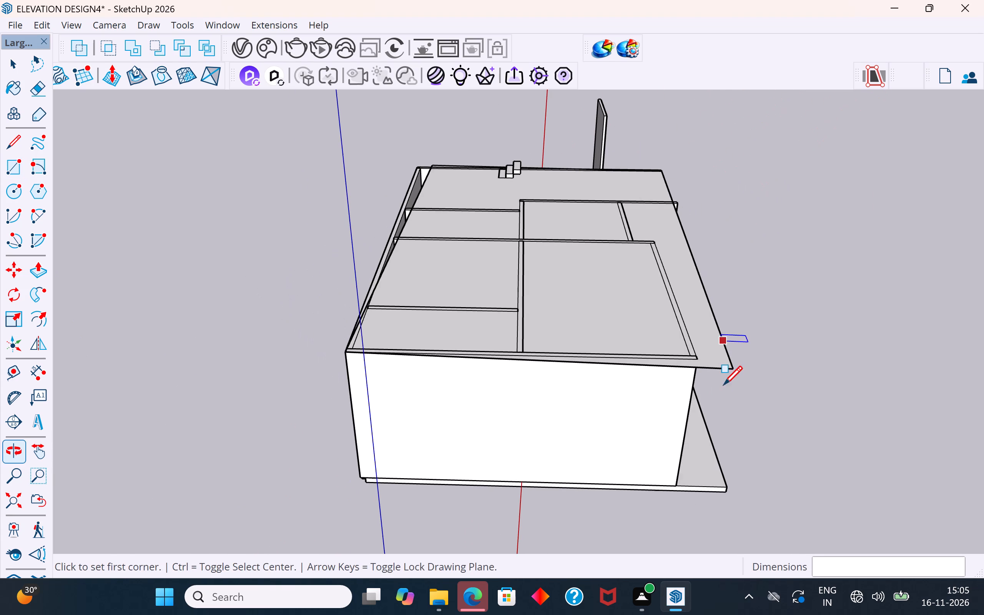
Delete the rectangular cover face over the wall tops and its edges along the living-room end and the overhanging side.
left_click(14, 60)
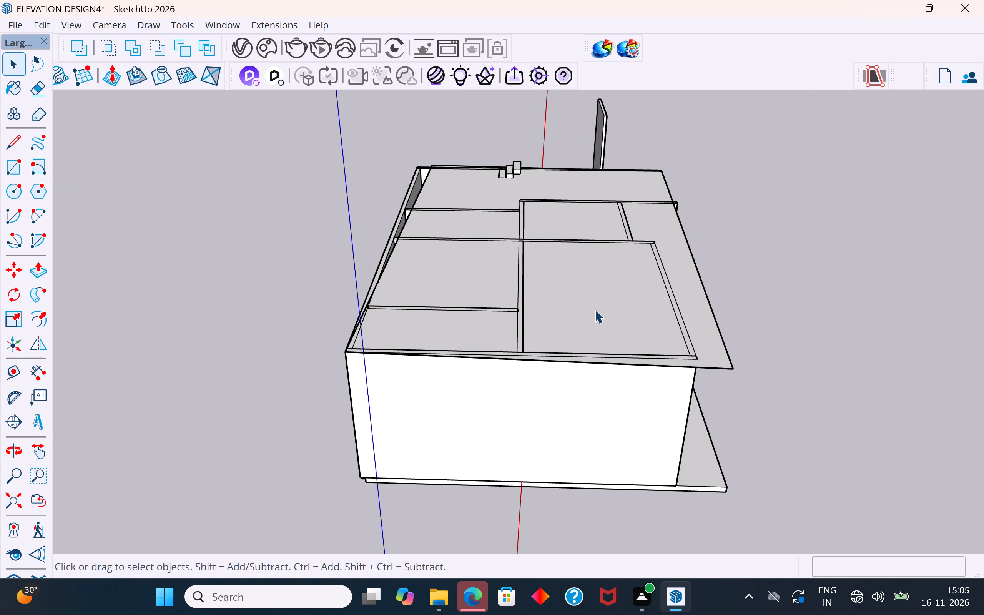
left_click(642, 306)
key("Delete")
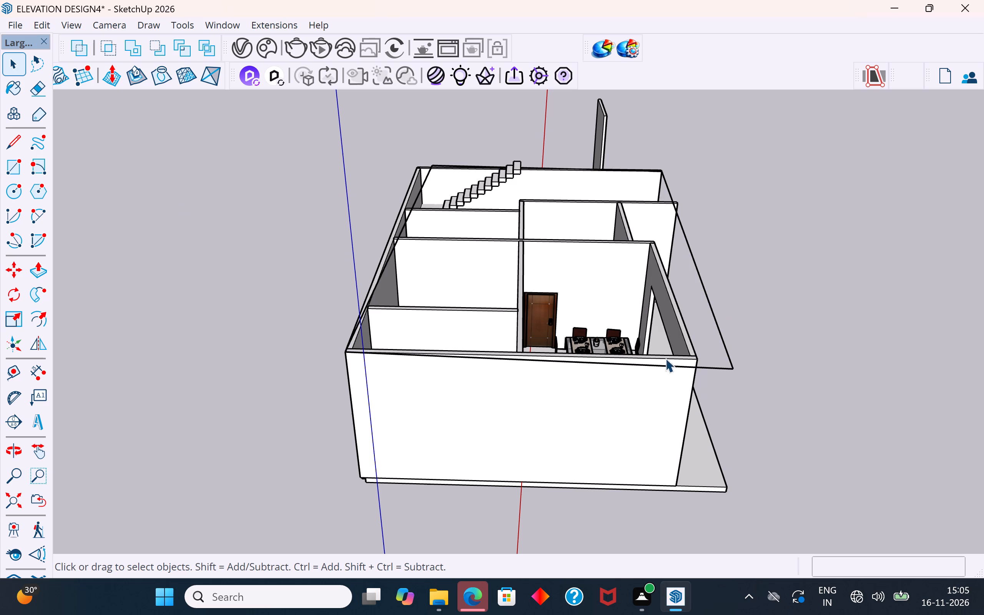
left_click(725, 362)
left_click(725, 367)
key("Delete")
left_click_drag(740, 347, 730, 371)
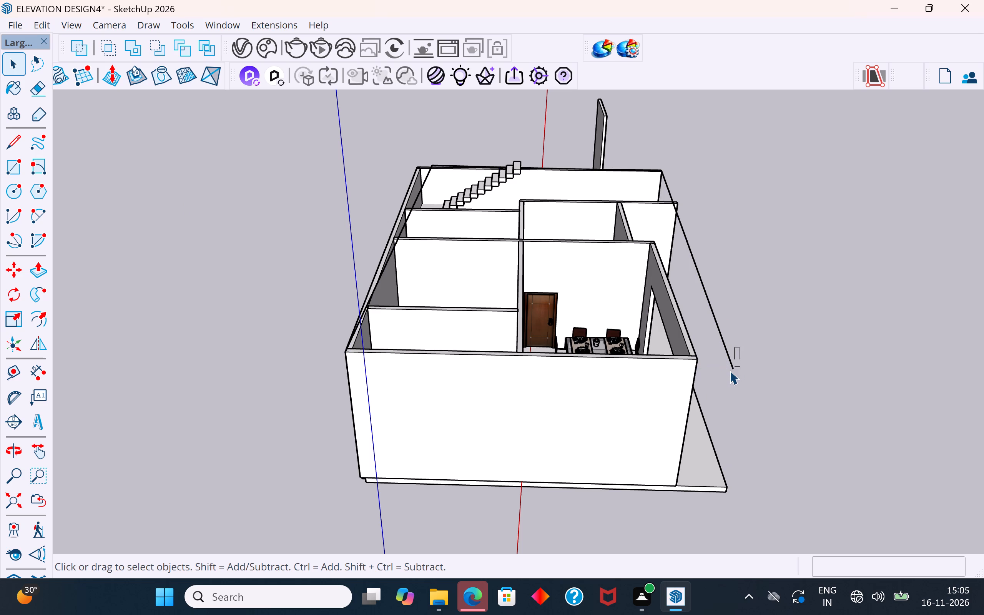
left_click_drag(730, 371, 726, 371)
key("Delete")
Delete the leftover cover edges along the long side wall and the staircase-end wall top.
middle_click_drag(741, 354, 743, 369)
scroll(596, 246, "down", 3)
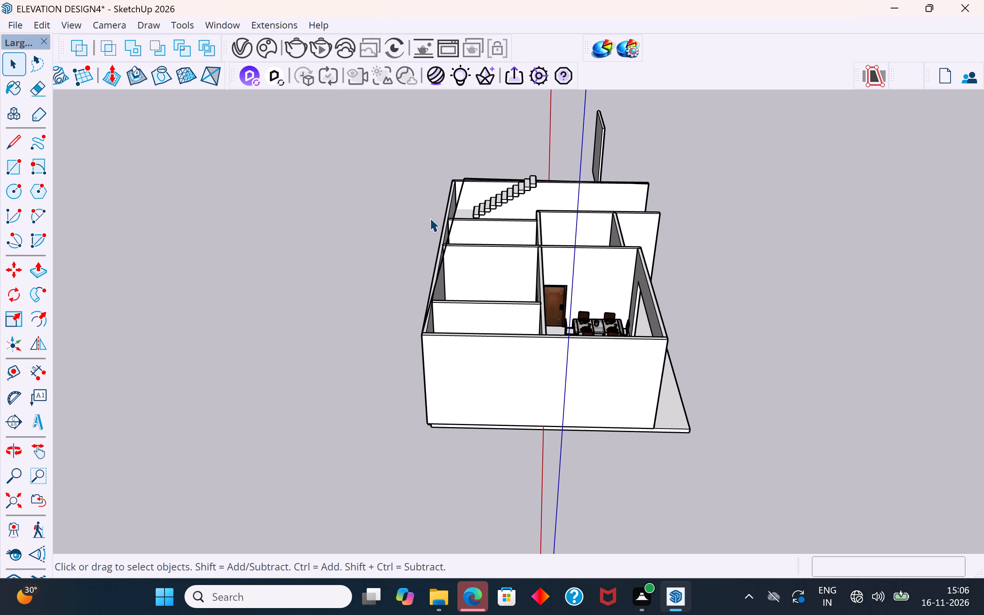
middle_click_drag(450, 218, 648, 103)
middle_click_drag(453, 214, 496, 324)
scroll(409, 238, "up", 9)
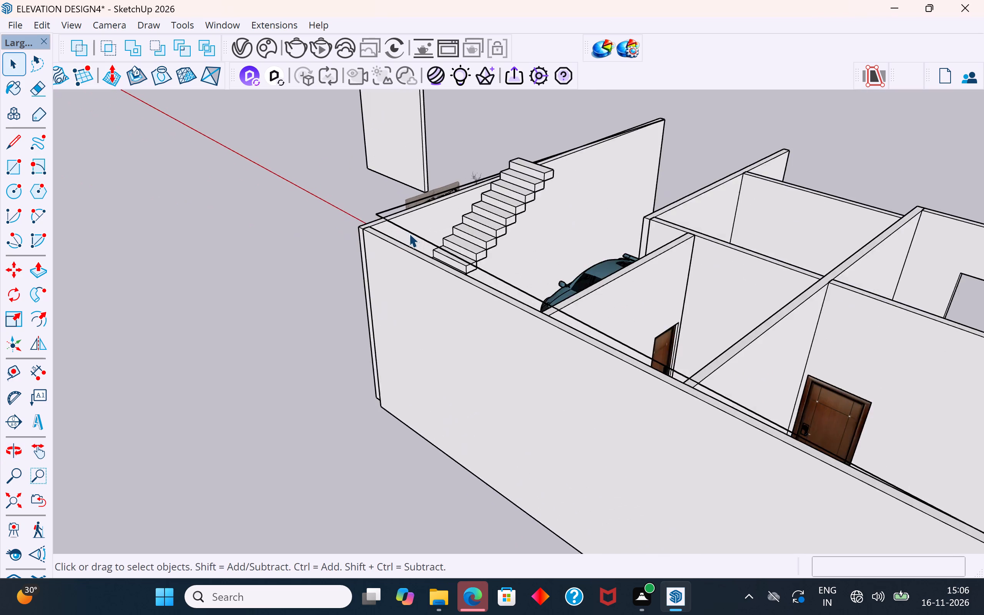
scroll(409, 233, "up", 5)
left_click(412, 232)
key("Delete")
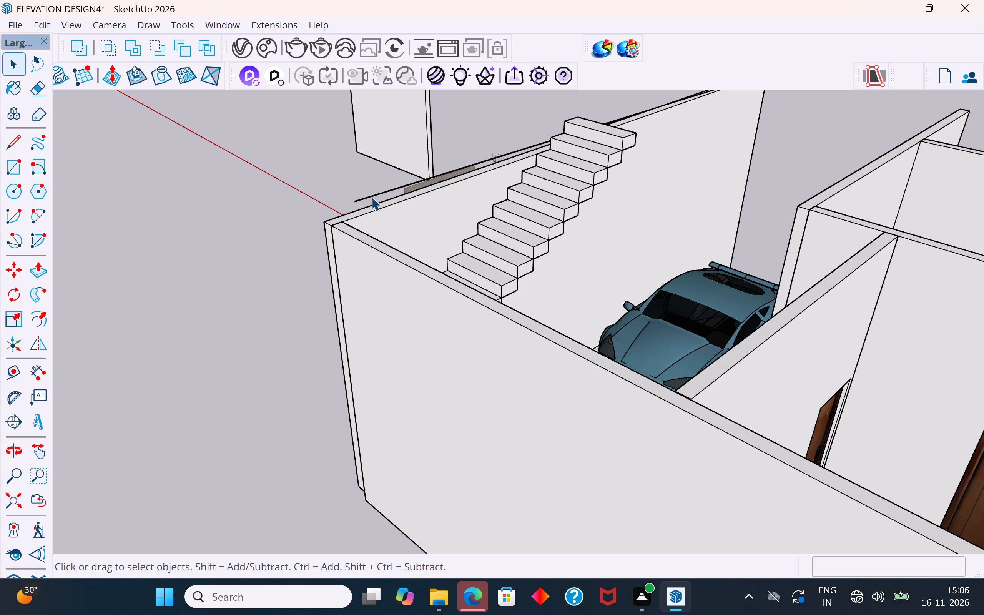
left_click(371, 197)
key("Delete")
Draw a vertical line from the outer floor-slab corner at the living-room end, reaching above the wall tops.
scroll(419, 225, "down", 10)
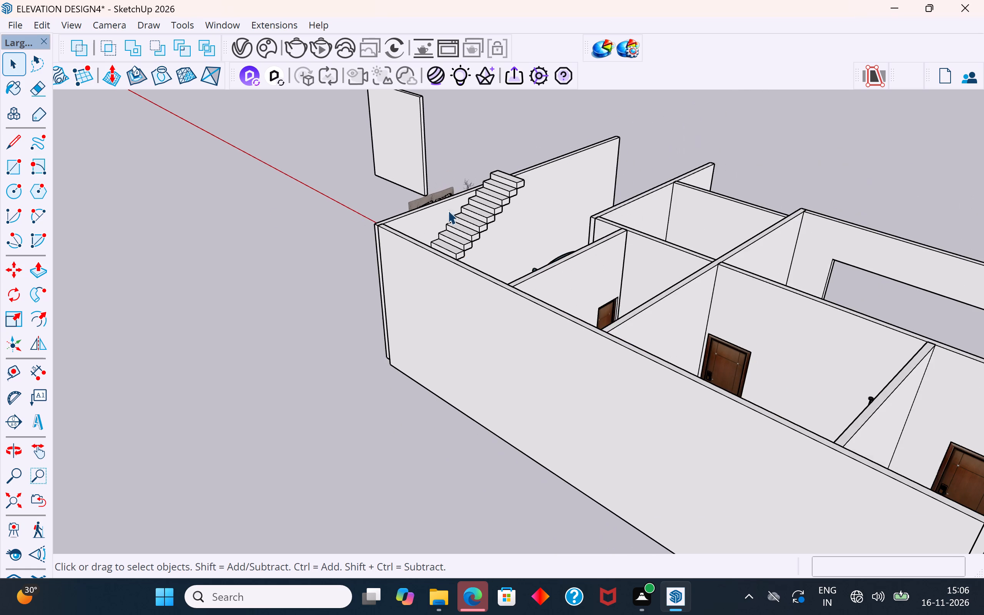
scroll(255, 216, "down", 11)
middle_click_drag(582, 296, 479, 274)
scroll(579, 323, "up", 4)
middle_click_drag(586, 315, 594, 268)
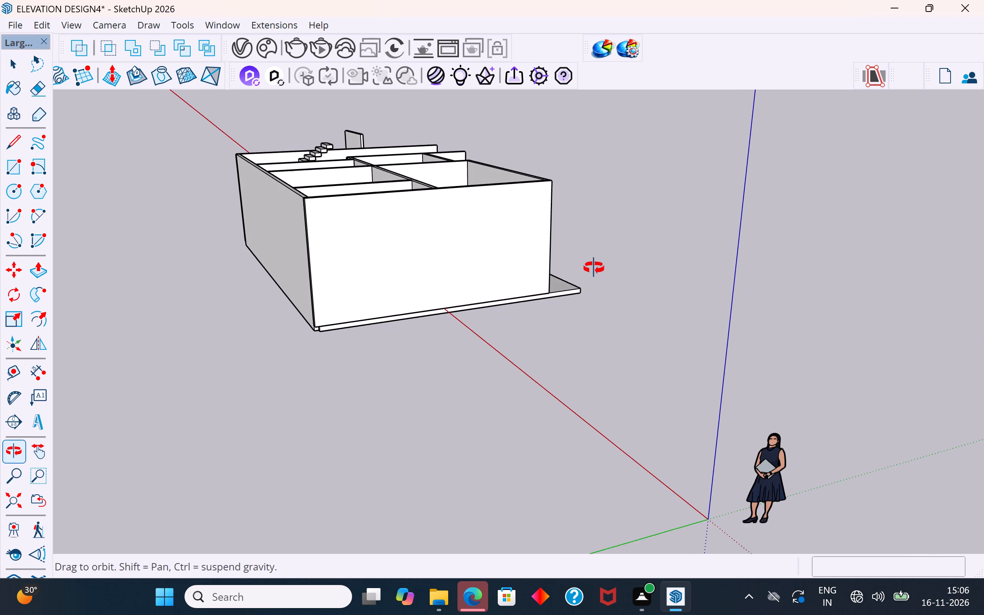
middle_click_drag(594, 268, 594, 268)
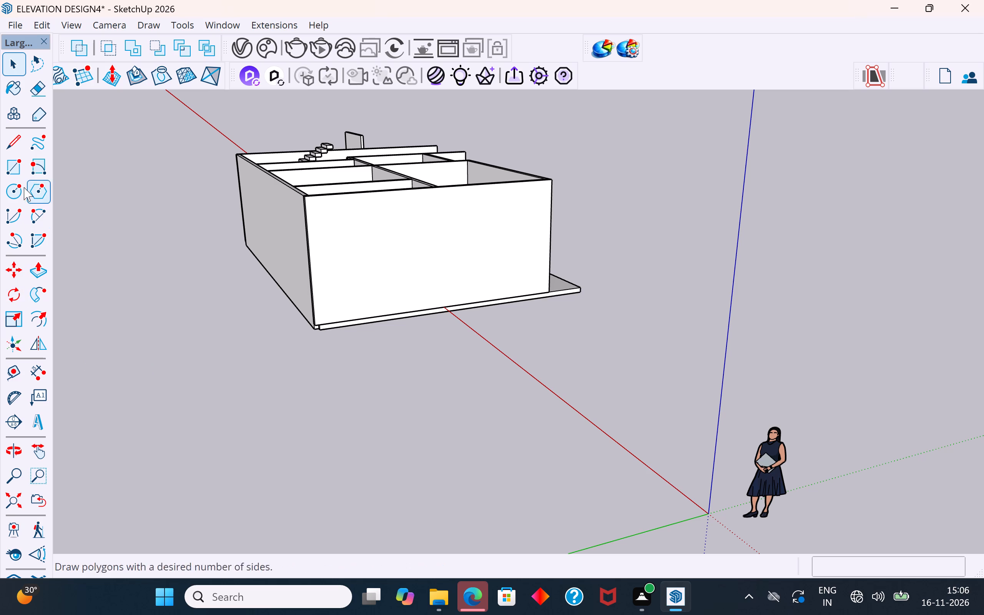
left_click(18, 138)
left_click(580, 288)
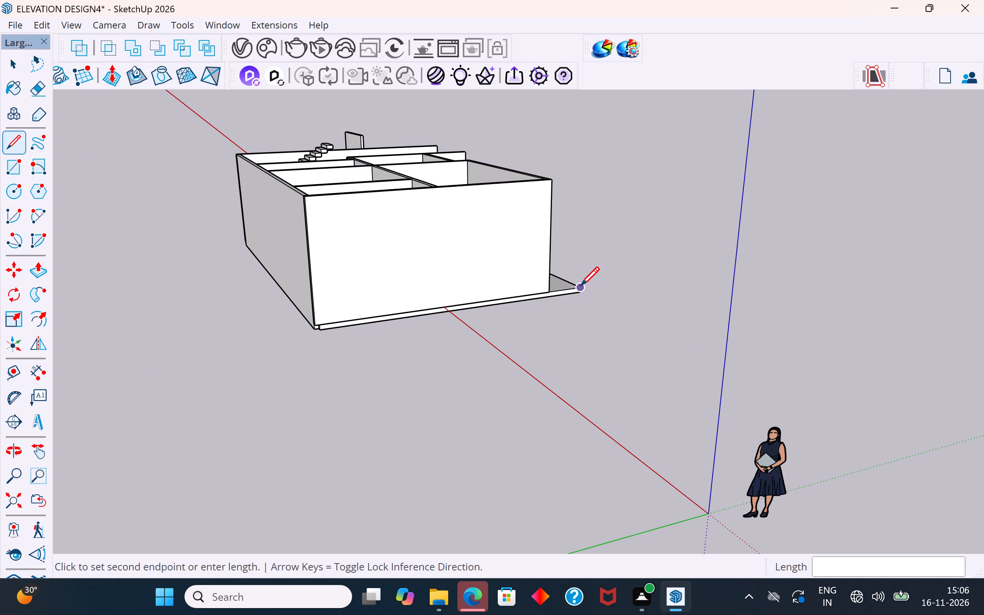
left_click(580, 135)
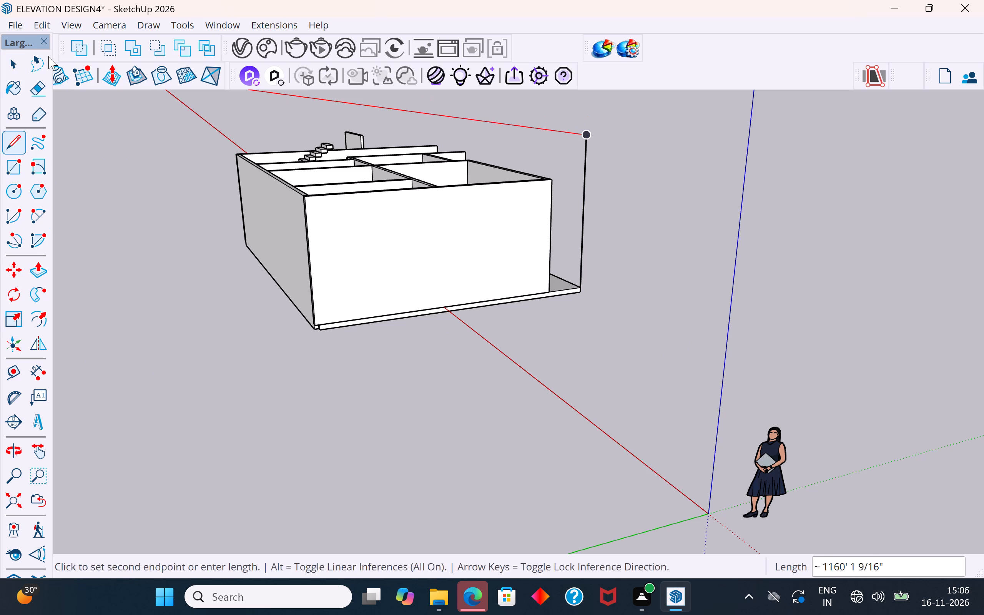
left_click(21, 61)
Draw a horizontal line from the living-room end wall's outer top corner out to the vertical line above the slab corner.
left_click(9, 140)
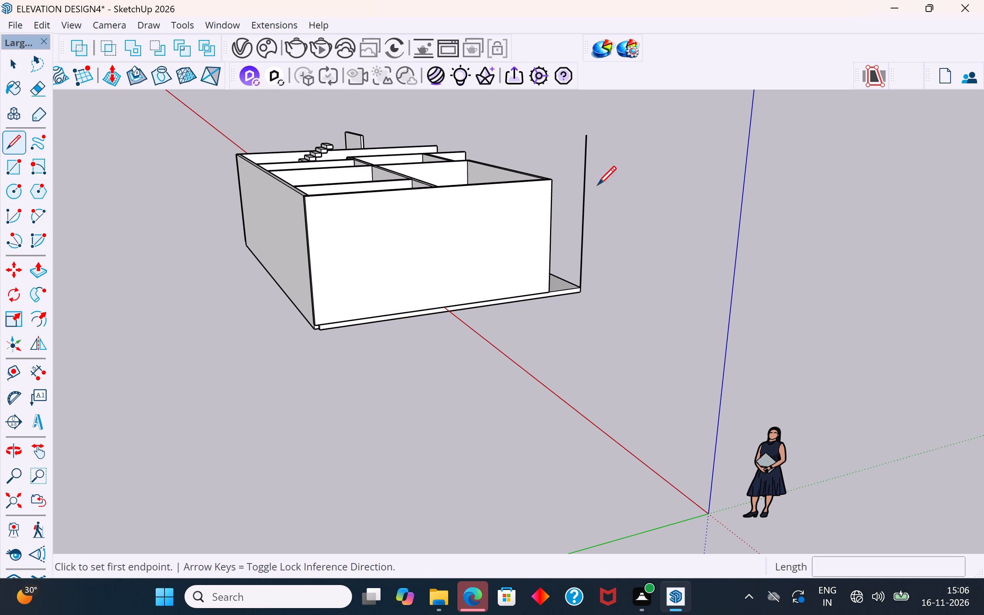
scroll(583, 155, "up", 9)
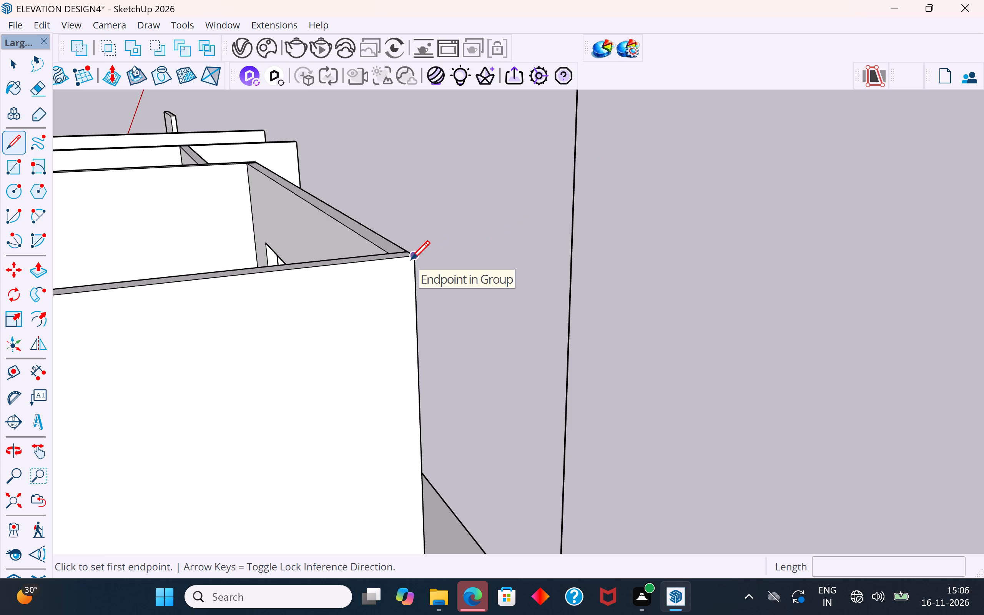
left_click(411, 261)
left_click(580, 239)
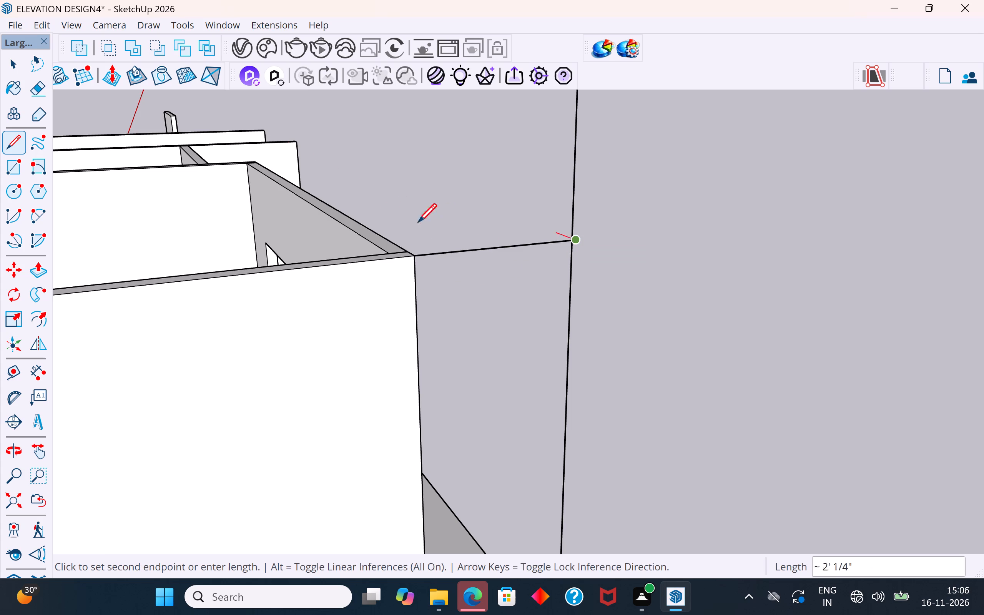
key("Escape")
scroll(828, 326, "down", 5)
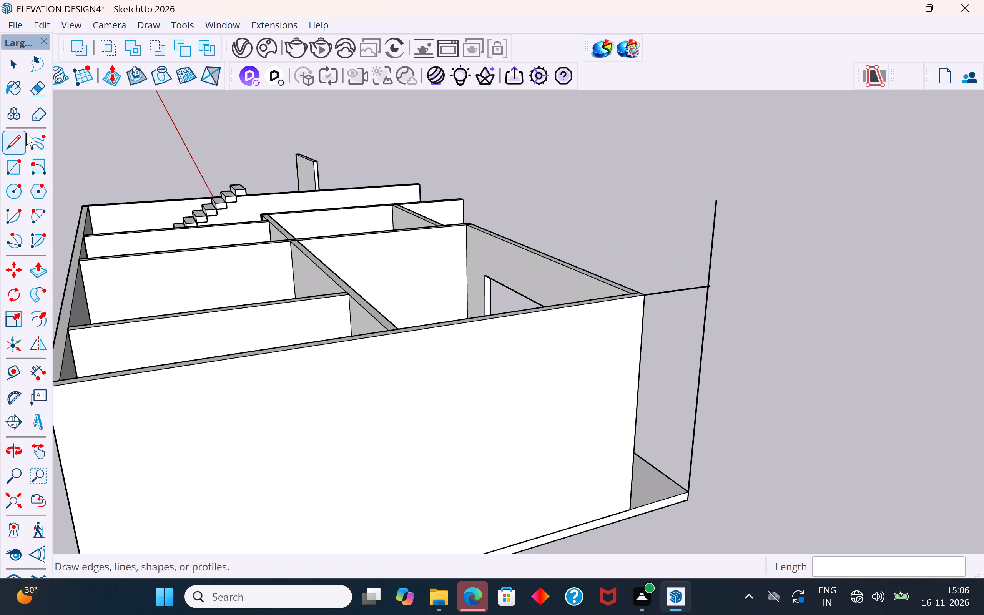
left_click(17, 60)
left_click(144, 149)
Examine the house and the two new guide lines from several sides and above the living-room corner.
scroll(549, 241, "down", 6)
middle_click_drag(614, 288, 281, 388)
scroll(490, 323, "down", 4)
middle_click_drag(557, 306, 735, 230)
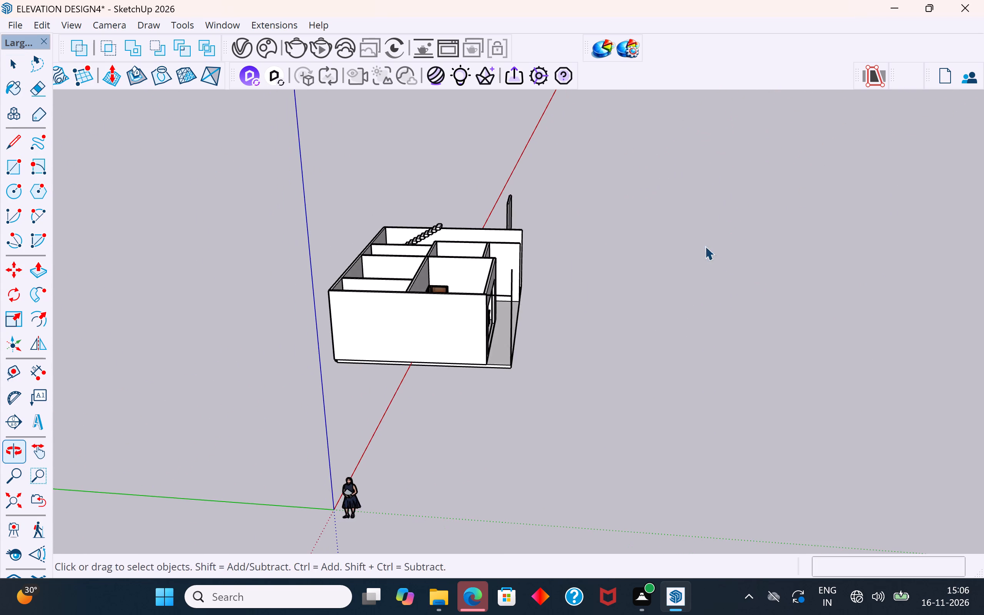
scroll(392, 273, "up", 2)
middle_click_drag(440, 268, 778, 271)
scroll(761, 250, "up", 2)
middle_click_drag(778, 246, 834, 202)
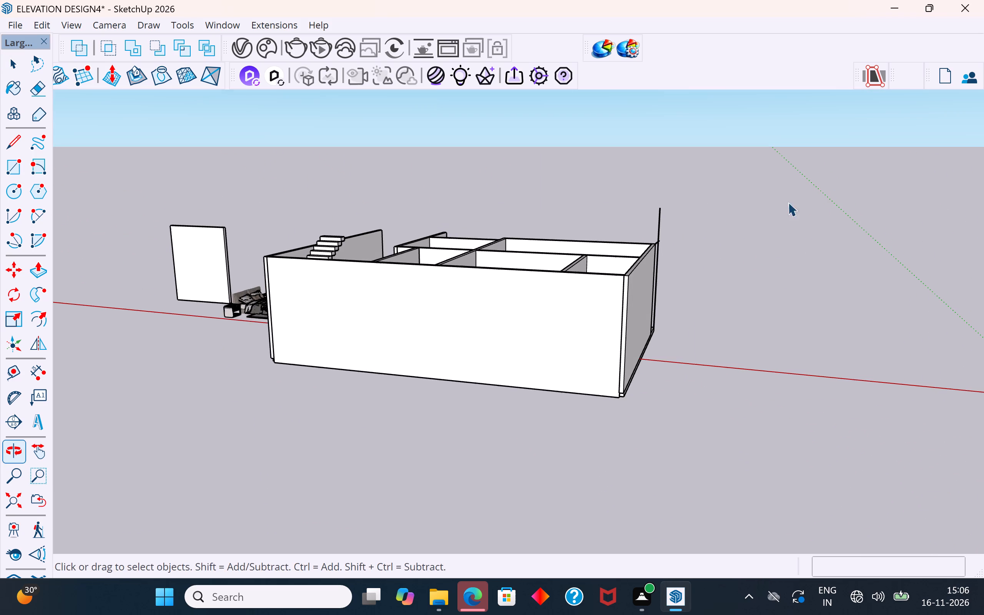
left_click(11, 171)
middle_click_drag(608, 291, 668, 350)
scroll(638, 220, "up", 16)
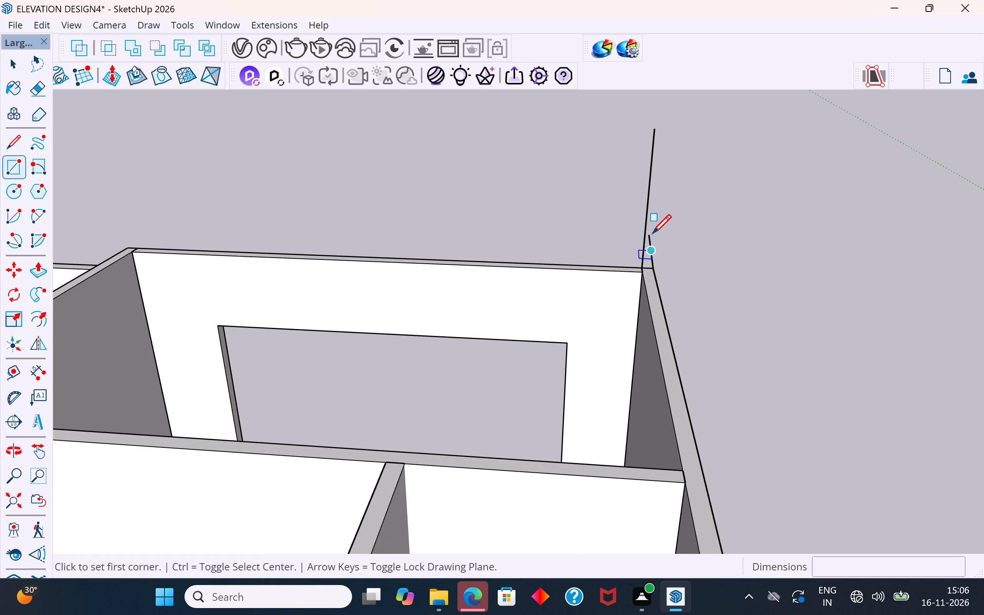
Draw a short line joining the vertical guide line to the outer end of the horizontal line at their crossing.
left_click(10, 141)
middle_click_drag(490, 272, 296, 362)
scroll(487, 318, "up", 12)
scroll(645, 337, "down", 4)
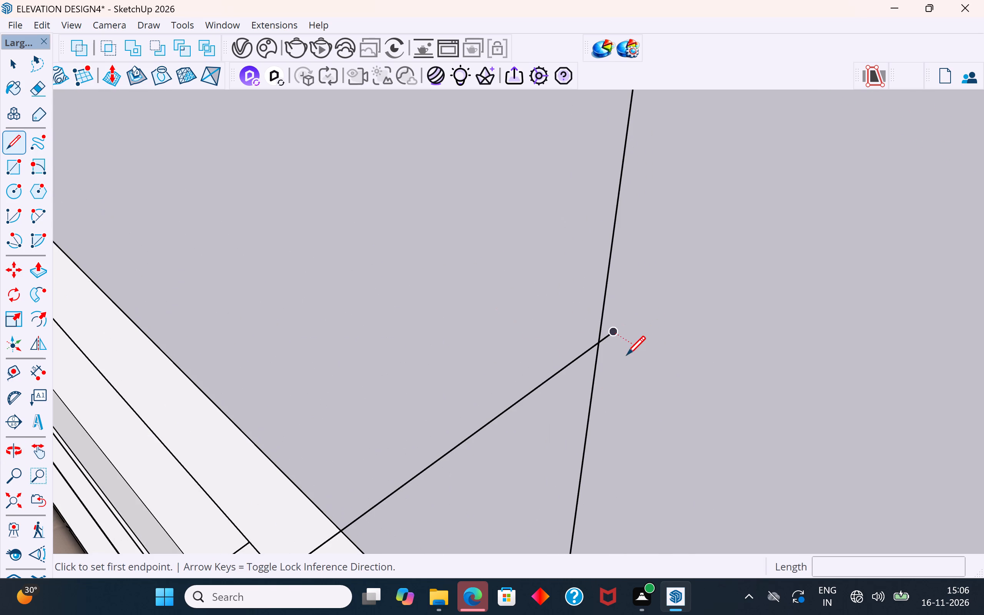
middle_click_drag(612, 349, 631, 333)
scroll(628, 332, "down", 1)
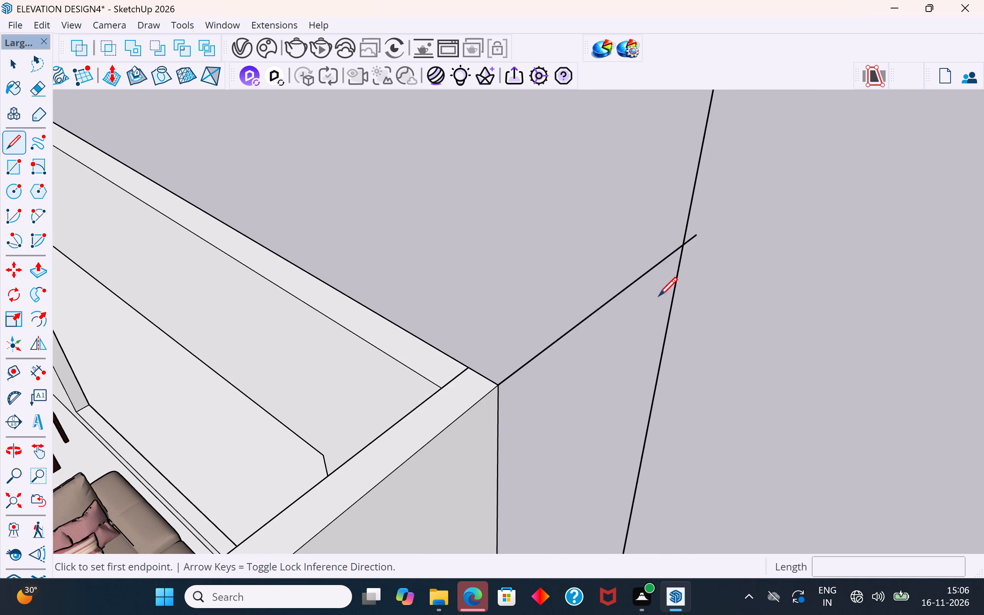
scroll(690, 244, "up", 4)
scroll(633, 229, "down", 8)
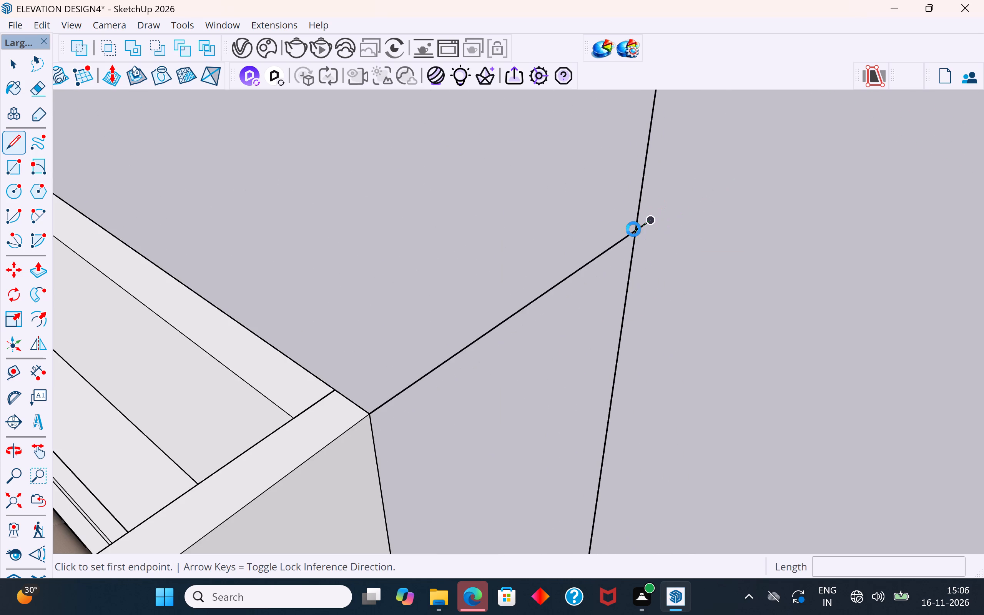
scroll(633, 229, "down", 1)
middle_click_drag(644, 261, 549, 285)
scroll(618, 291, "down", 5)
scroll(641, 226, "up", 7)
middle_click_drag(429, 311, 437, 346)
scroll(453, 312, "down", 8)
middle_click_drag(461, 369, 459, 413)
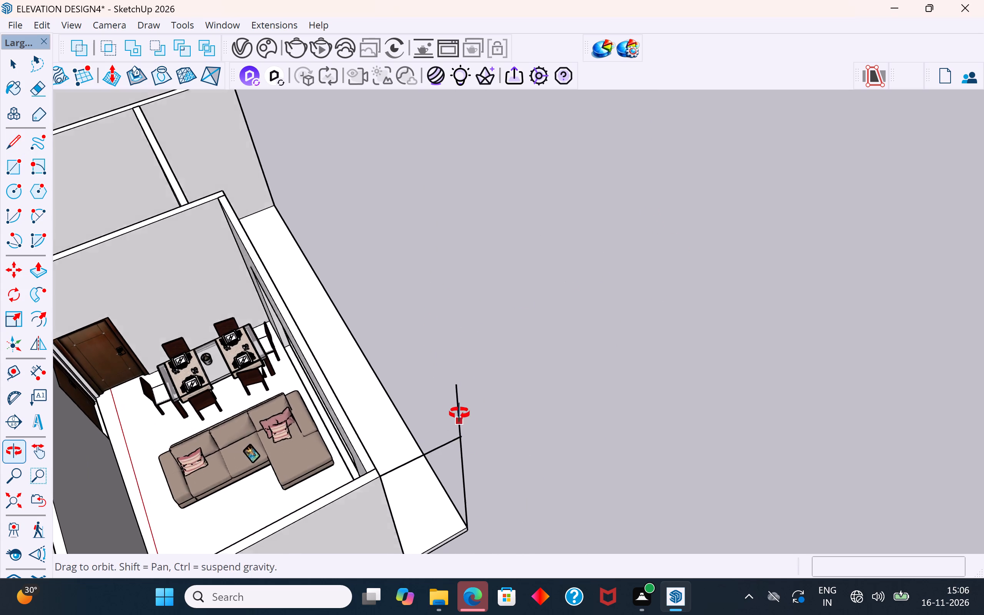
middle_click_drag(459, 413, 459, 426)
scroll(477, 478, "up", 13)
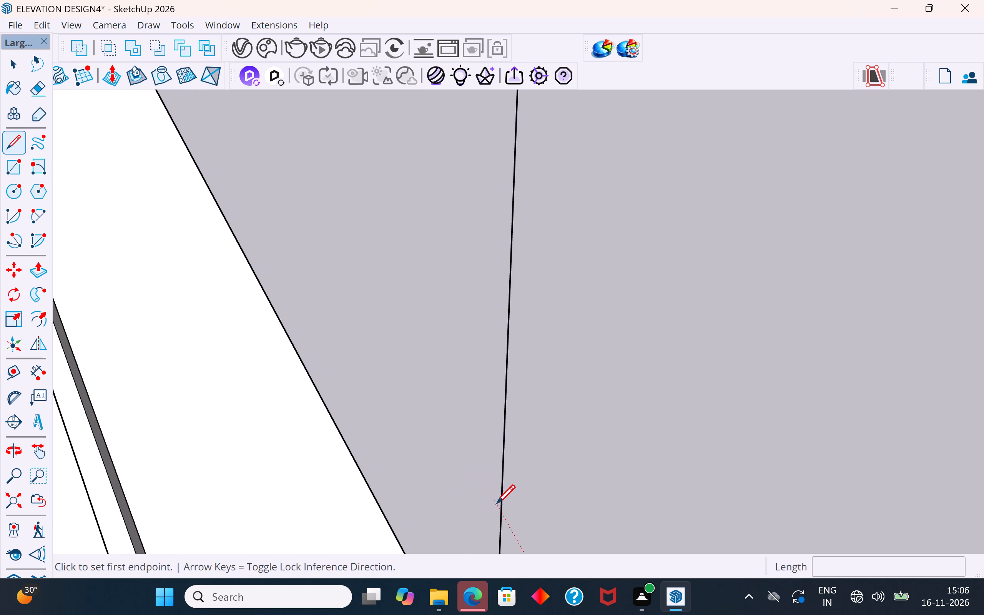
left_click(503, 510)
scroll(503, 510, "down", 8)
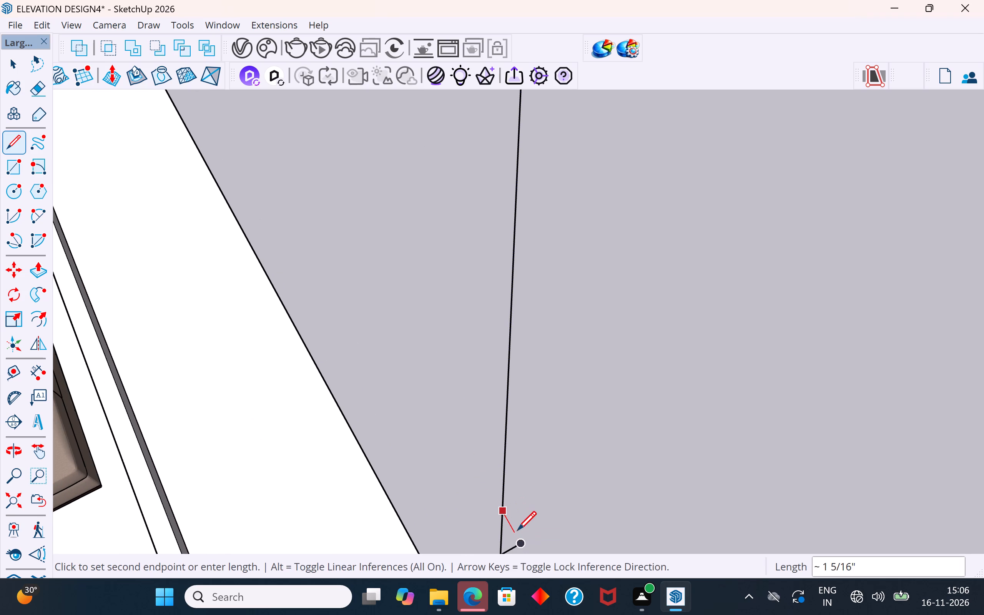
left_click(524, 546)
key("Escape")
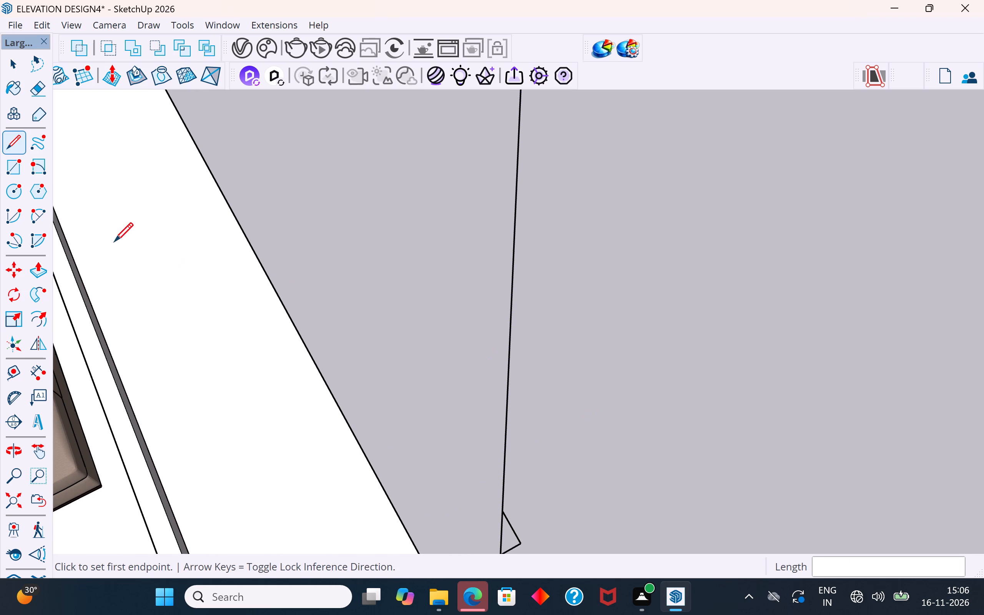
left_click(12, 72)
left_click_drag(317, 260, 329, 266)
Draw a cover rectangle about 40' 2" by 30' 11" from the horizontal line's outer end to the opposite wall-top corner beside the staircase.
scroll(652, 289, "down", 10)
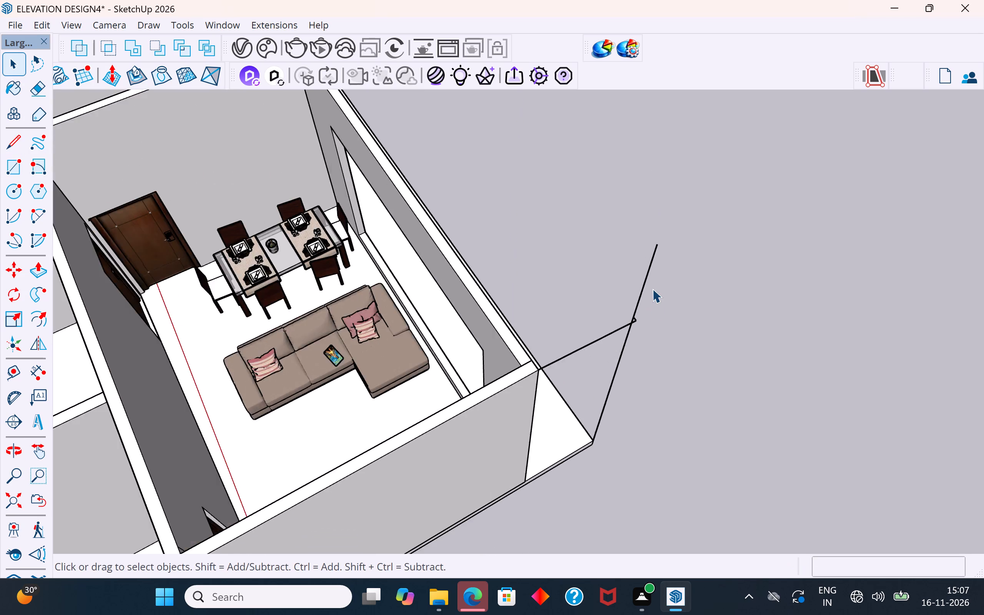
middle_click_drag(671, 343, 834, 341)
scroll(675, 313, "down", 4)
middle_click_drag(698, 307, 848, 183)
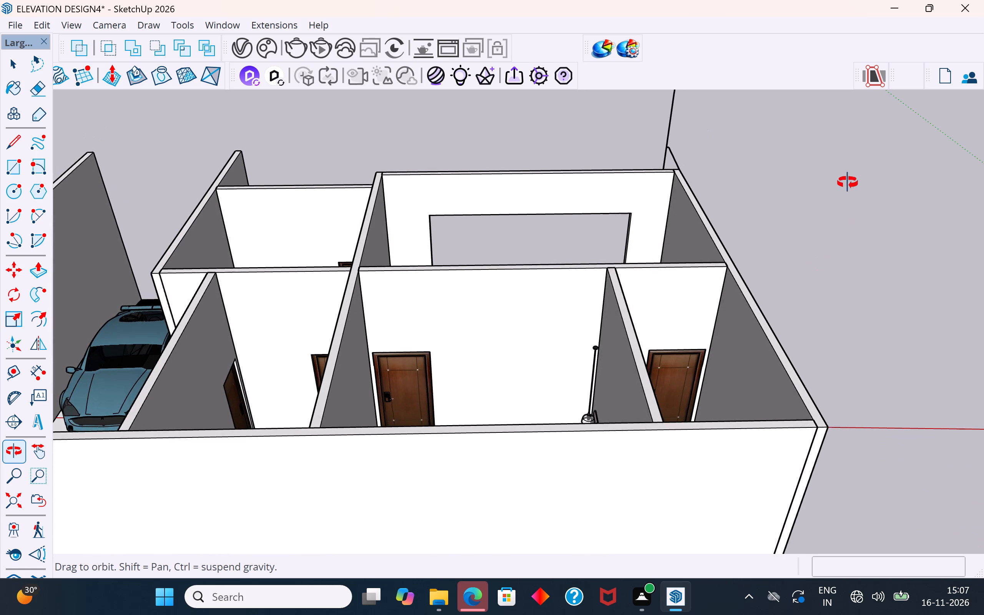
middle_click_drag(848, 183, 855, 196)
scroll(848, 233, "down", 5)
left_click(12, 167)
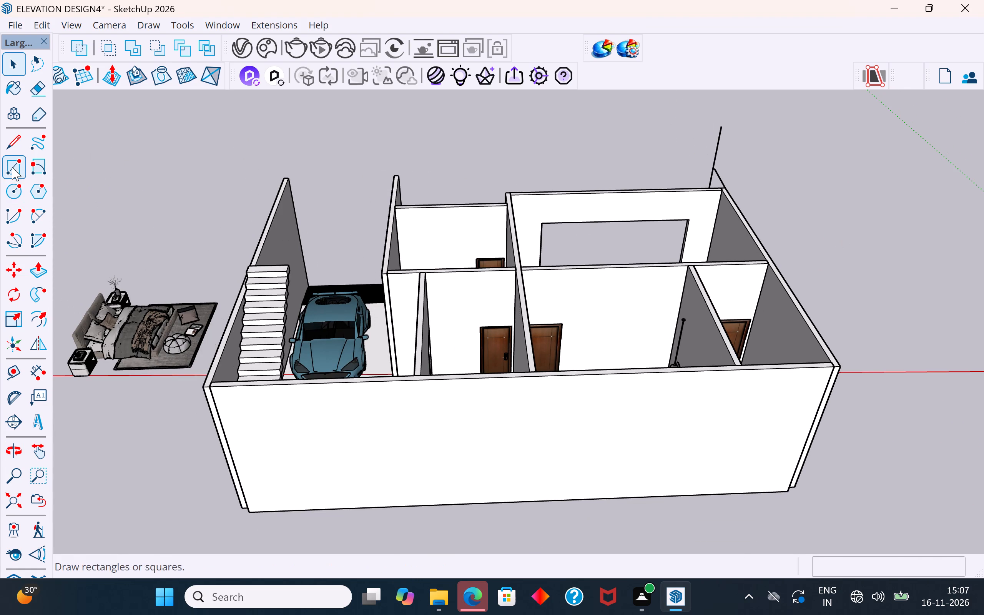
scroll(725, 176, "up", 16)
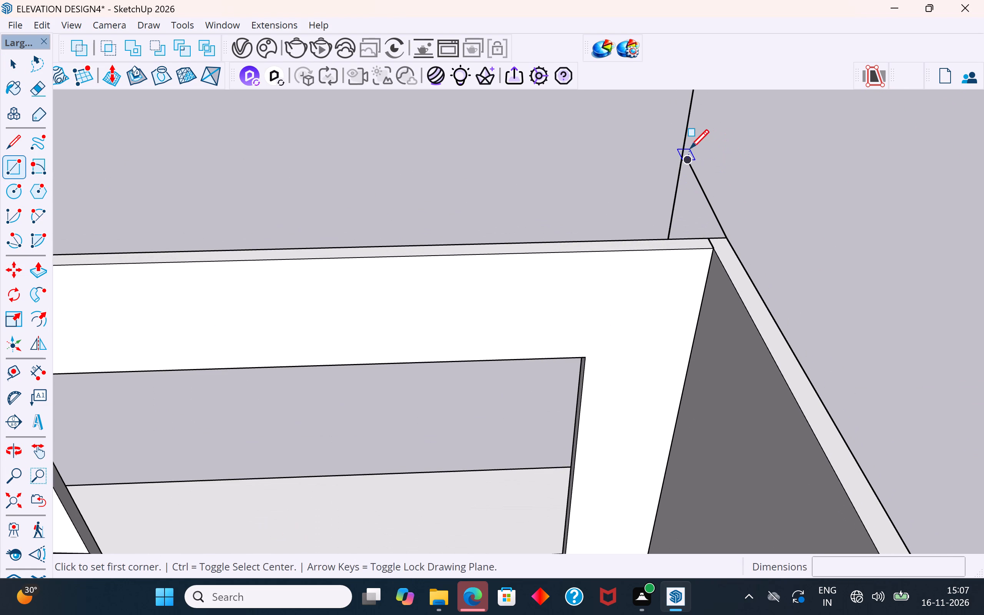
scroll(688, 160, "up", 6)
left_click(688, 160)
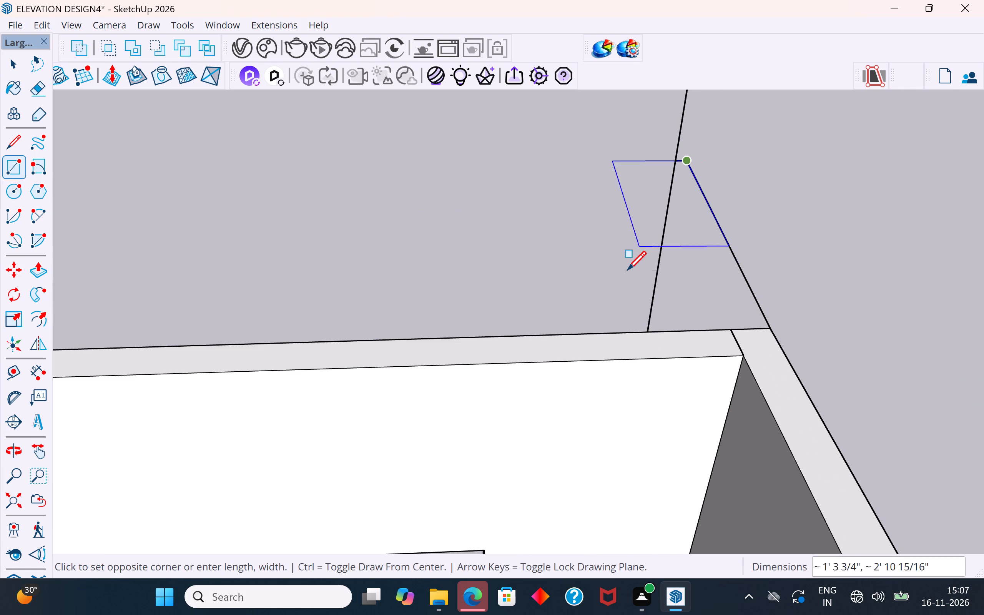
scroll(627, 272, "down", 20)
scroll(627, 272, "down", 7)
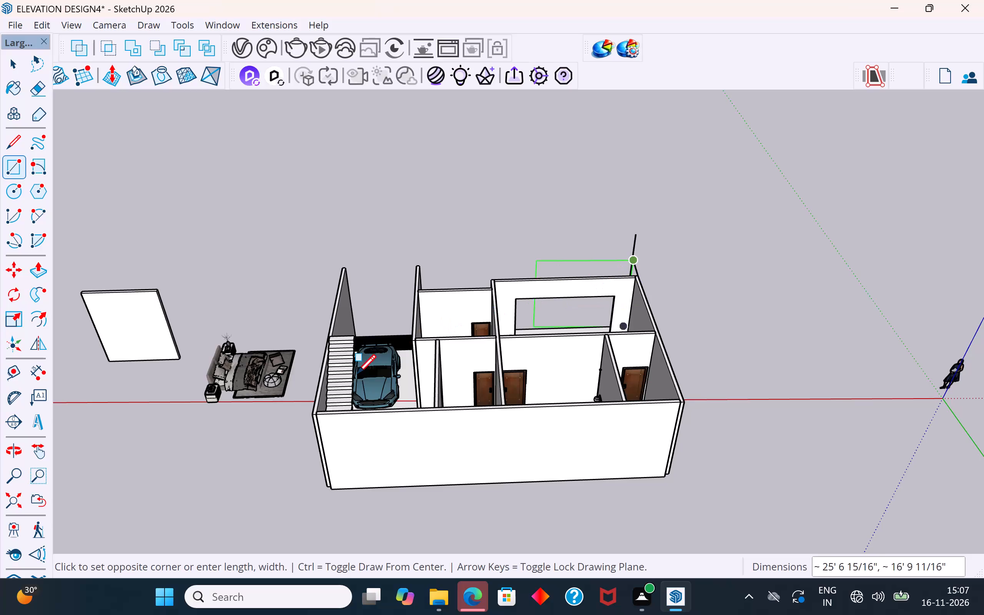
scroll(315, 416, "up", 8)
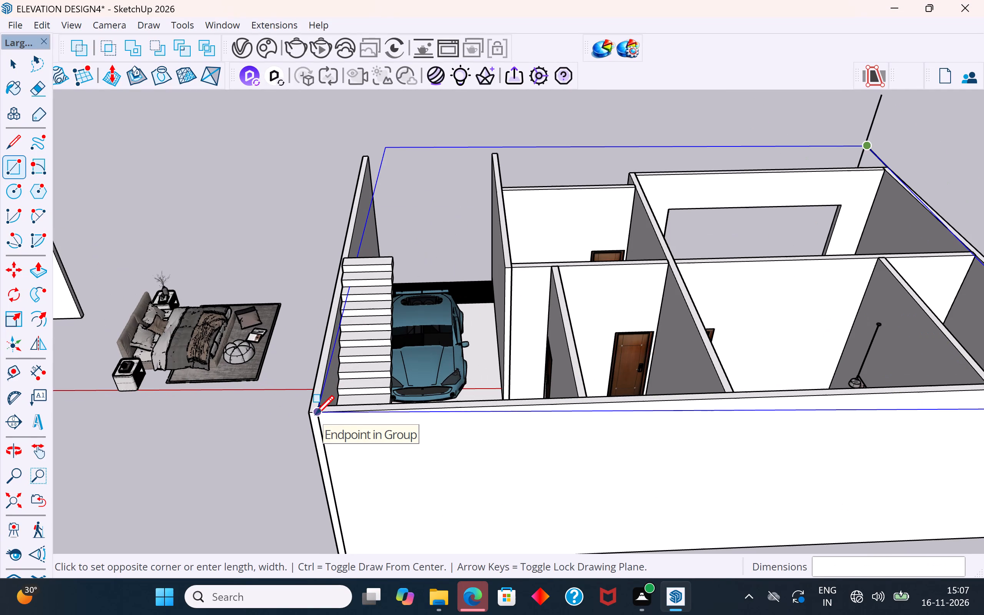
left_click(306, 416)
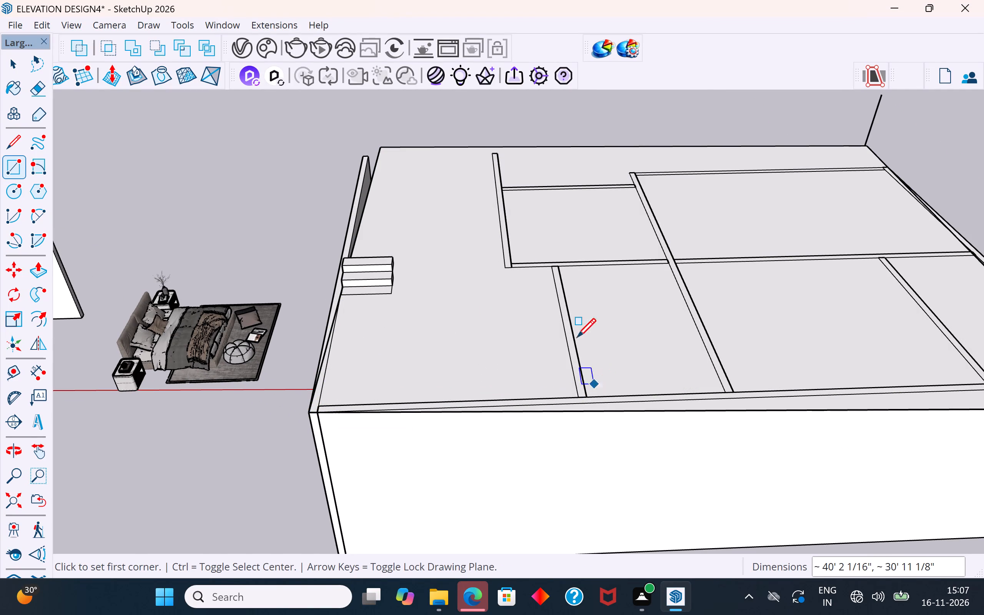
scroll(550, 293, "down", 3)
middle_click_drag(555, 314, 863, 414)
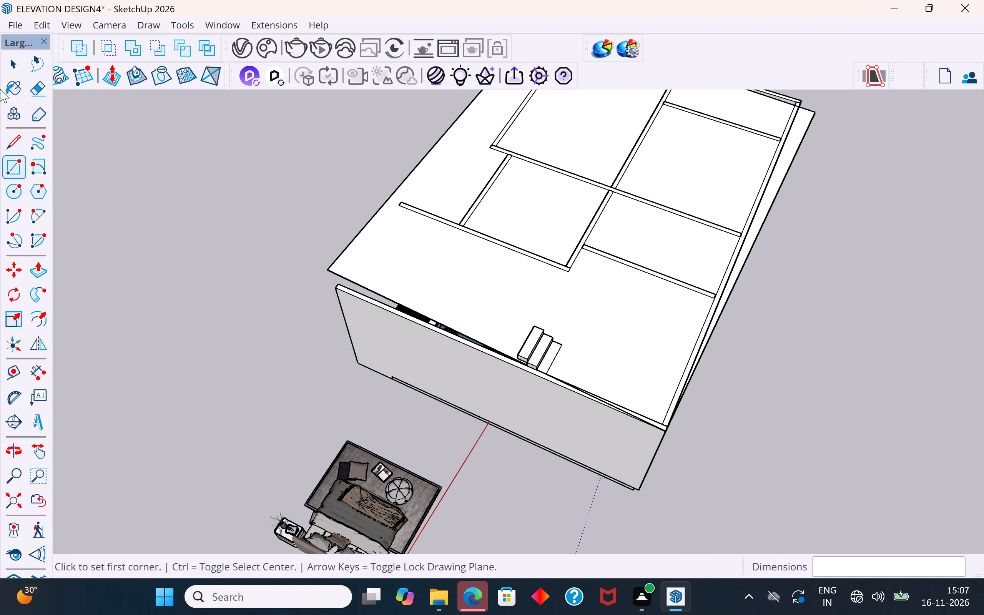
Move the roof face's edge on the carport side outward about 1' 6 3/4" onto the carport wall's outer front top corner.
left_click(12, 61)
left_click(196, 207)
middle_click_drag(240, 357, 675, 330)
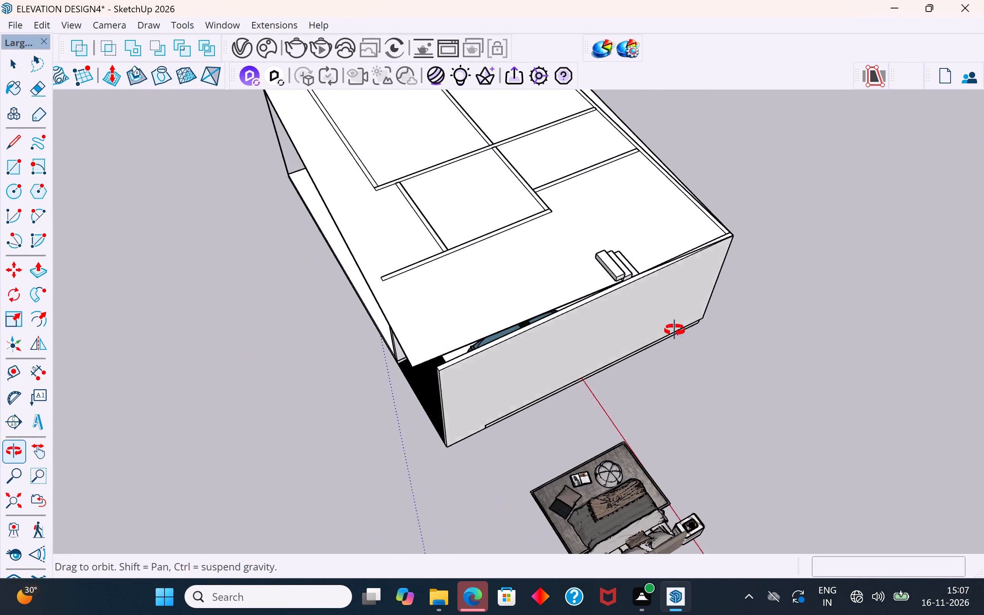
middle_click_drag(675, 330, 747, 290)
middle_click_drag(585, 243, 691, 130)
middle_click_drag(572, 232, 527, 261)
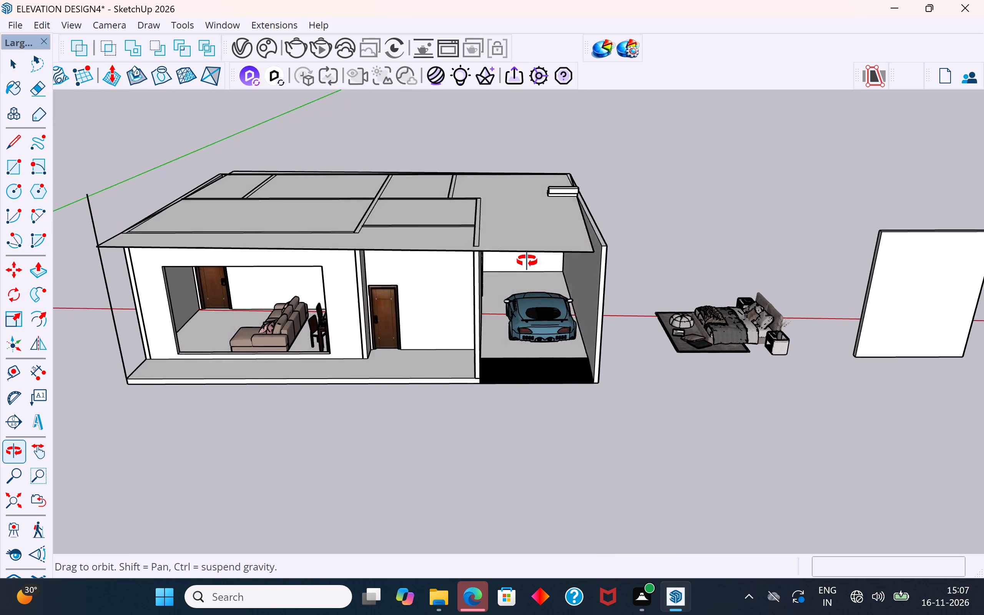
middle_click_drag(527, 261, 472, 265)
scroll(524, 269, "up", 10)
left_click(583, 243)
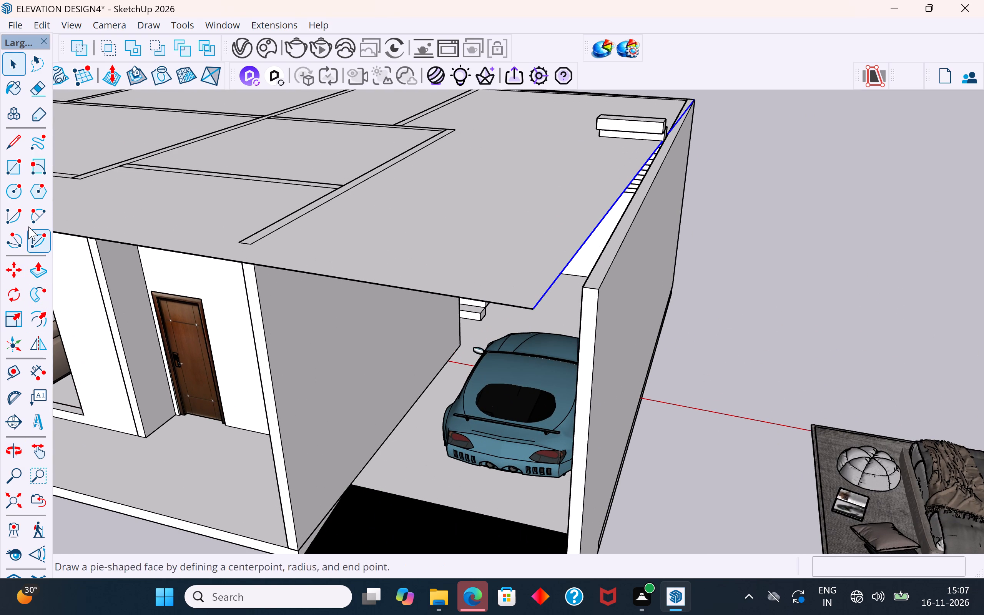
key("m")
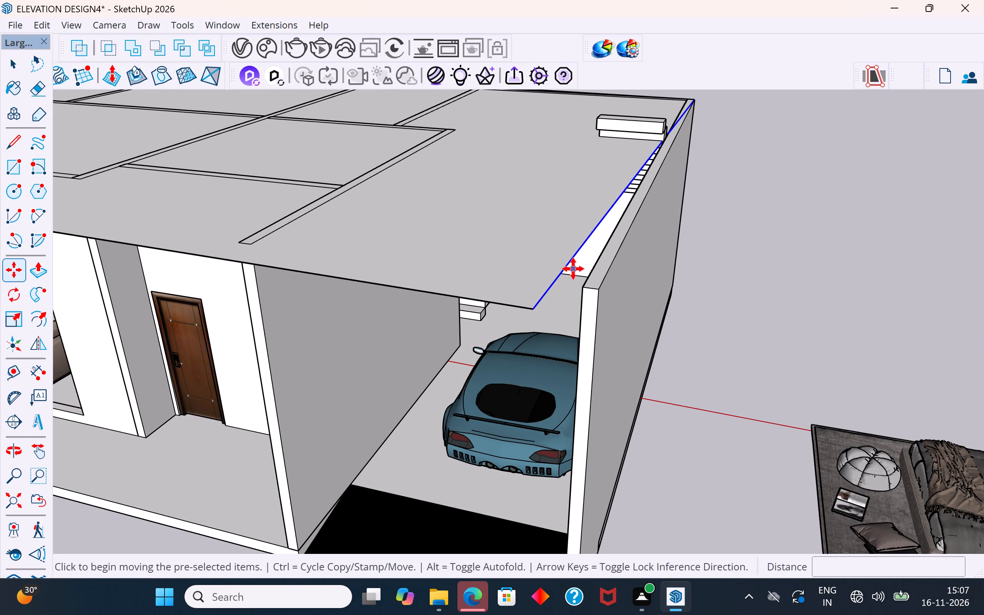
left_click(566, 271)
left_click(598, 288)
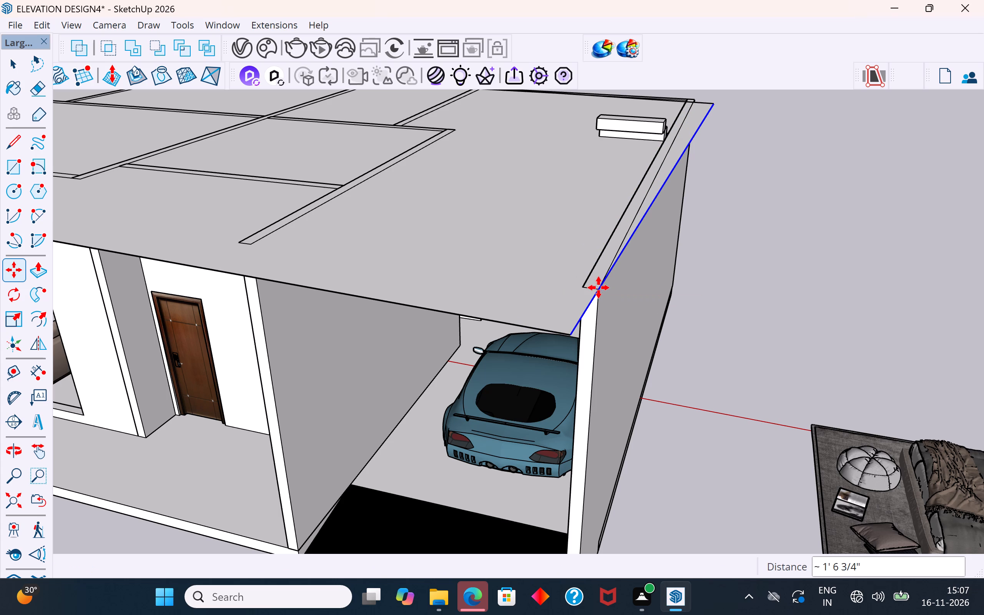
Move the same carport-side roof edge further so it covers the wall's rear top corner beside the staircase.
middle_click_drag(688, 334, 487, 472)
scroll(353, 428, "down", 10)
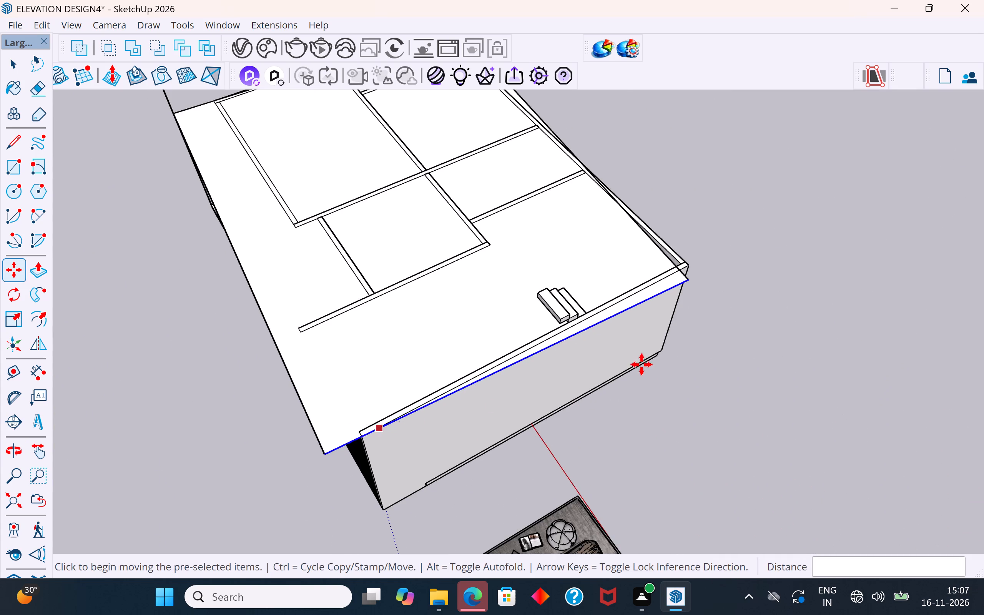
middle_click_drag(644, 364, 480, 406)
scroll(645, 361, "up", 3)
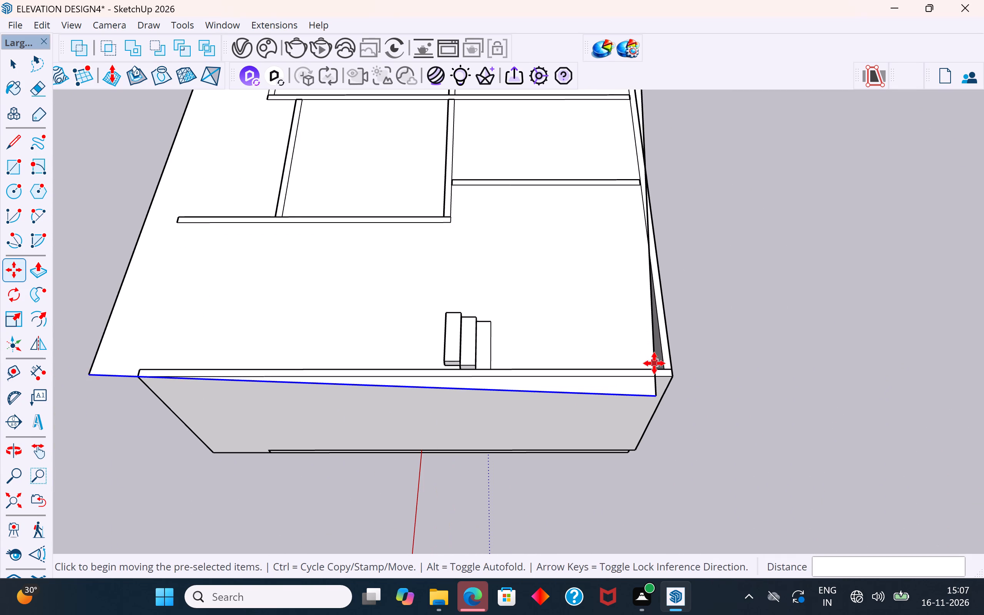
left_click(654, 363)
left_click(675, 372)
scroll(748, 390, "down", 4)
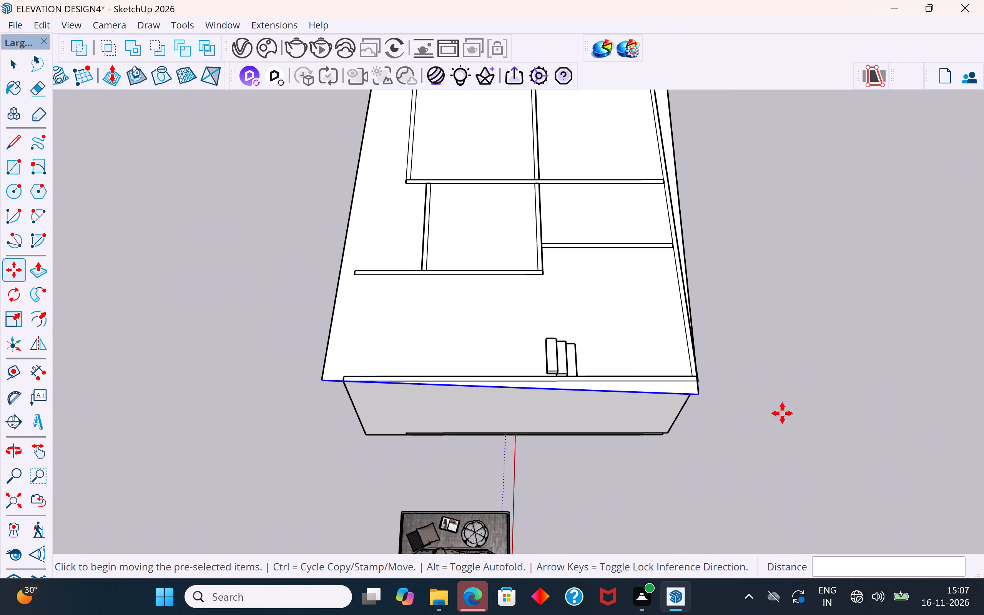
Move the roof face's opposite end edge outward about 1' 1/2" onto the living-room end wall's outer rear top corner.
middle_click_drag(783, 413, 446, 369)
middle_click_drag(851, 293, 480, 305)
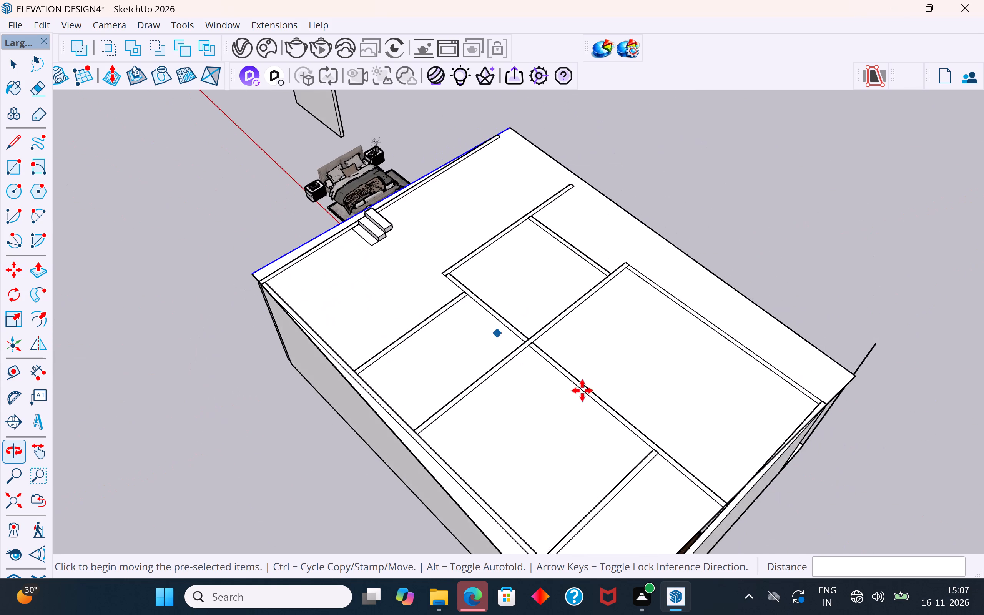
scroll(559, 374, "down", 3)
left_click(17, 60)
left_click(177, 191)
scroll(532, 298, "down", 6)
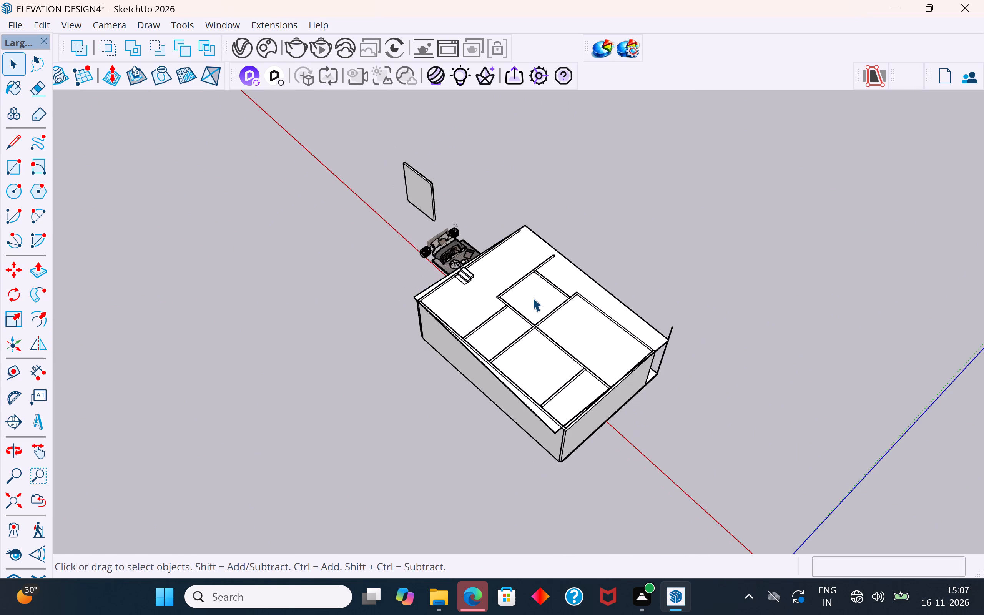
scroll(553, 405, "up", 9)
middle_click_drag(601, 432, 610, 275)
scroll(607, 231, "up", 4)
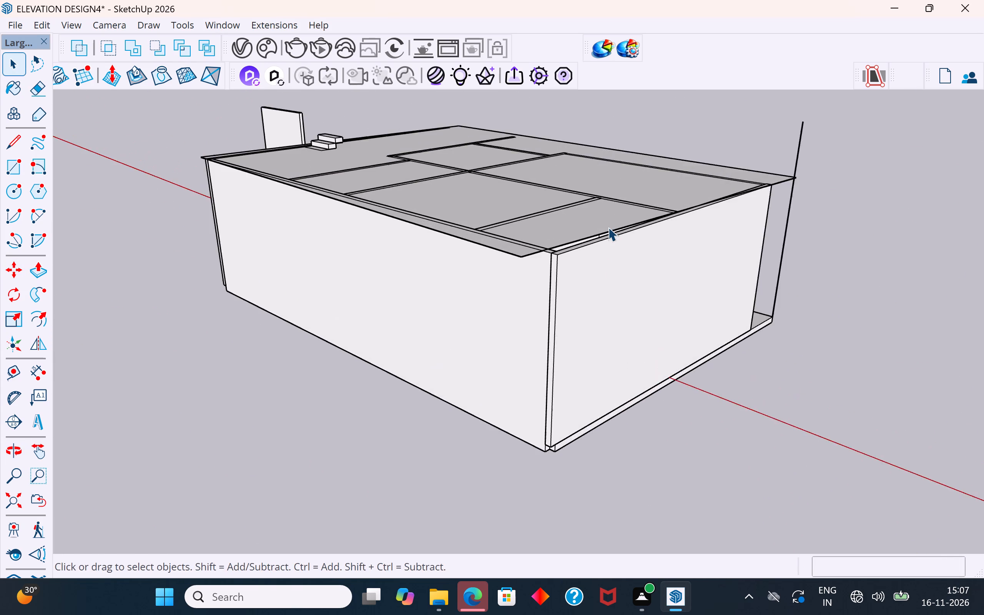
scroll(608, 227, "up", 3)
middle_click_drag(613, 228, 657, 277)
left_click(663, 288)
scroll(672, 357, "up", 3)
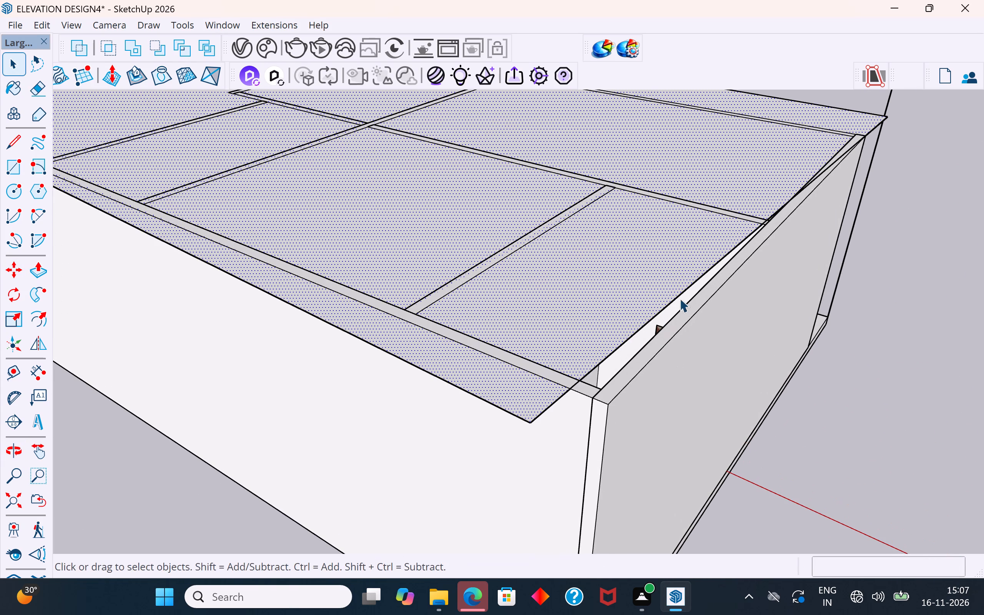
left_click(678, 293)
key("m")
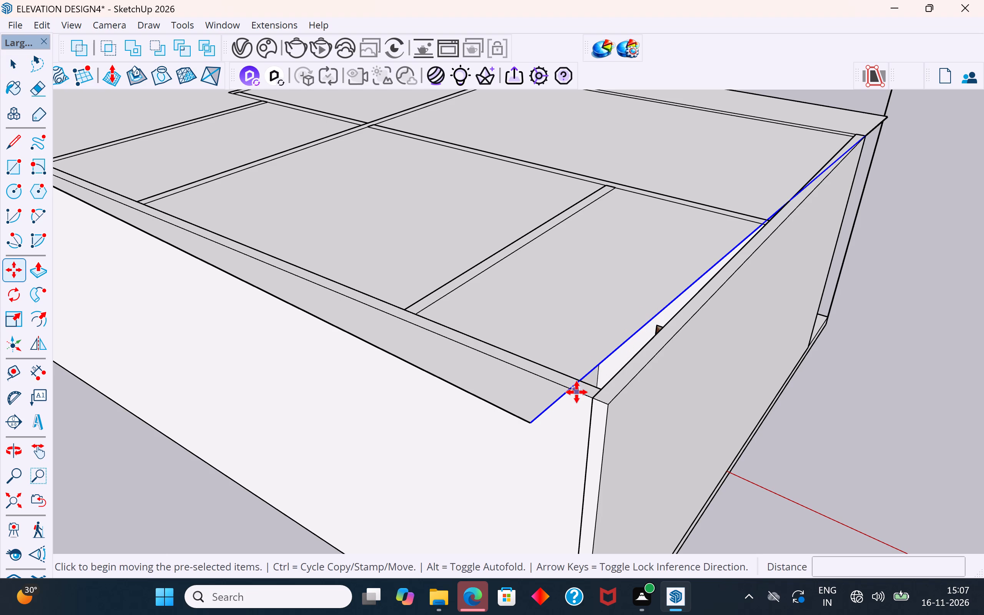
left_click(572, 391)
left_click(604, 400)
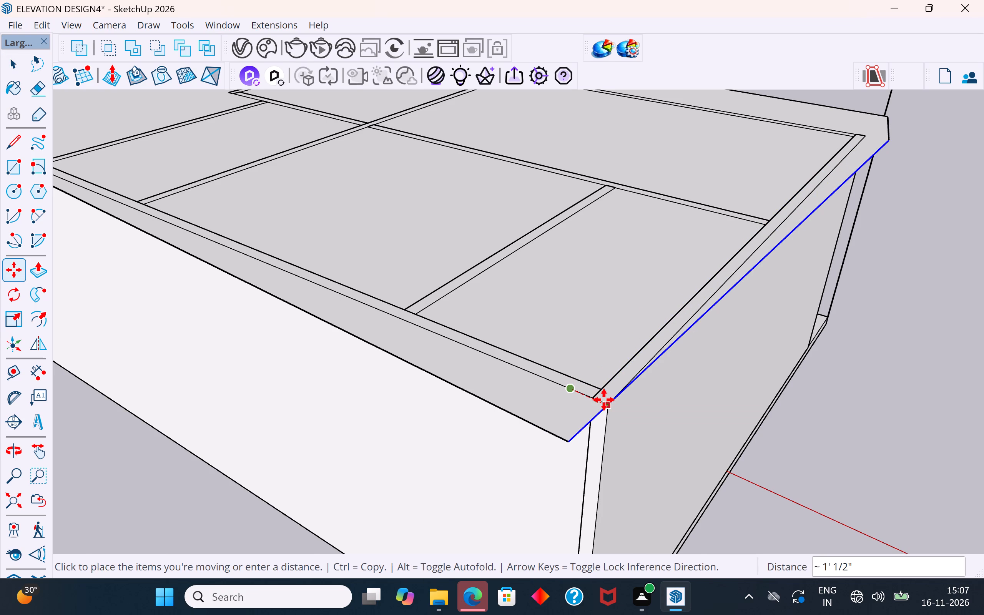
Examine the extended roof face and its boundary edges against the wall tops from above.
scroll(636, 375, "down", 4)
middle_click_drag(770, 343, 694, 456)
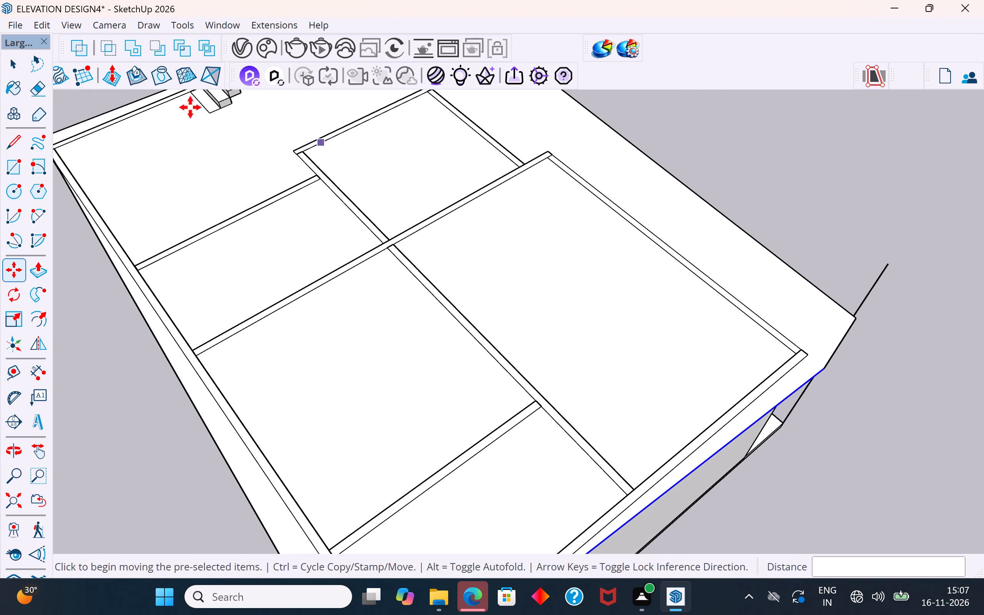
left_click(15, 62)
left_click(832, 203)
left_click(555, 405)
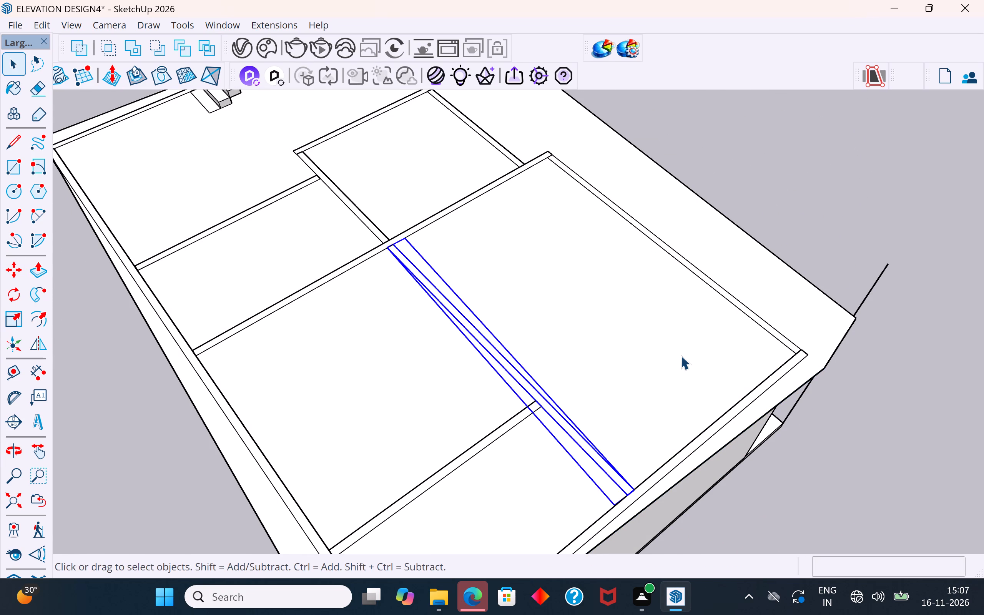
left_click(681, 356)
middle_click_drag(826, 360, 838, 347)
left_click(813, 346)
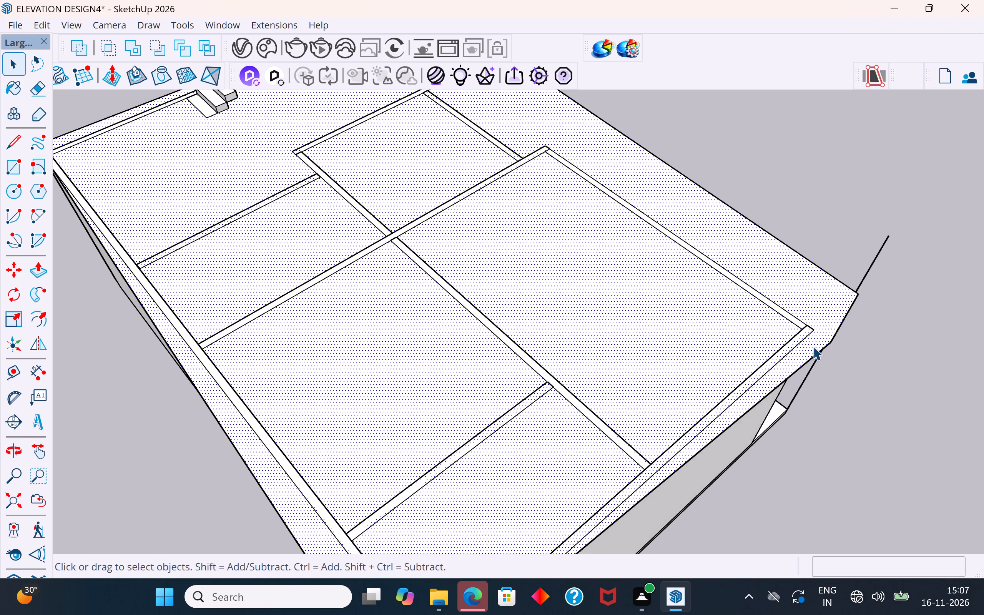
scroll(652, 391, "down", 5)
double_click(642, 340)
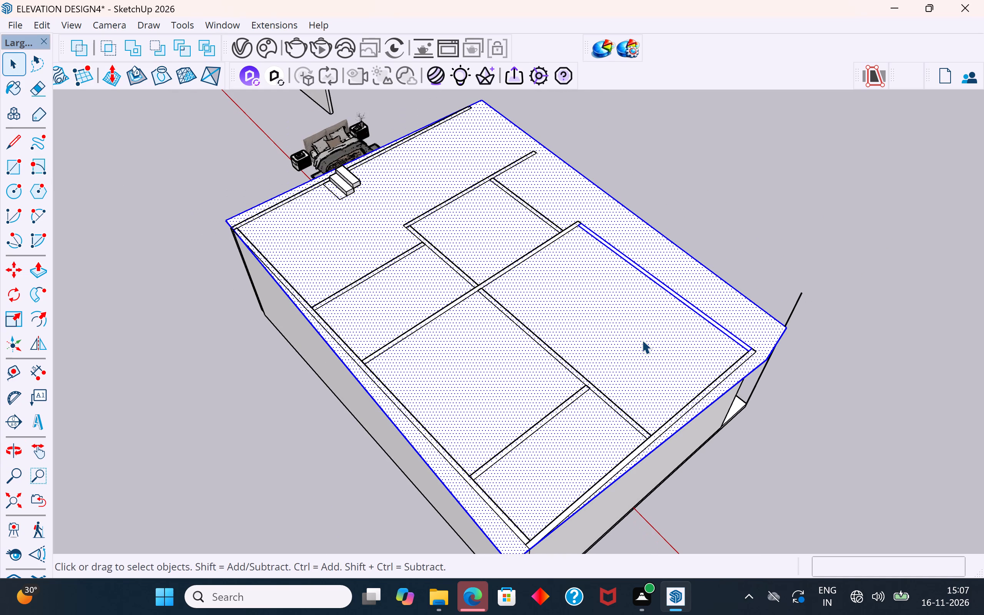
scroll(416, 311, "down", 3)
middle_click_drag(440, 284, 429, 395)
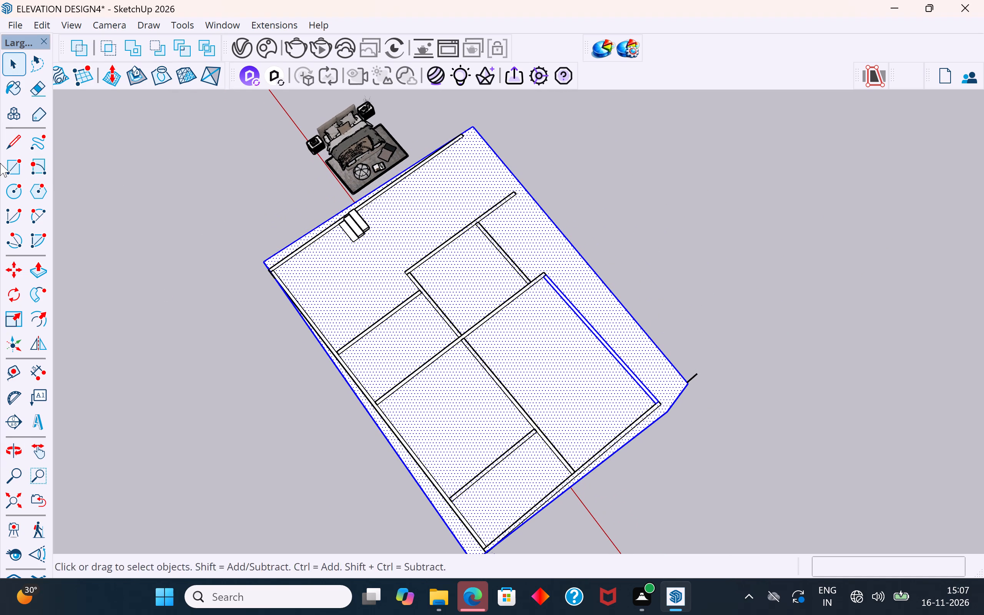
Draw a line about 41' 5" long from the carport wall's outer front top corner to the roof corner at the vertical guide line.
left_click(9, 151)
scroll(467, 133, "up", 12)
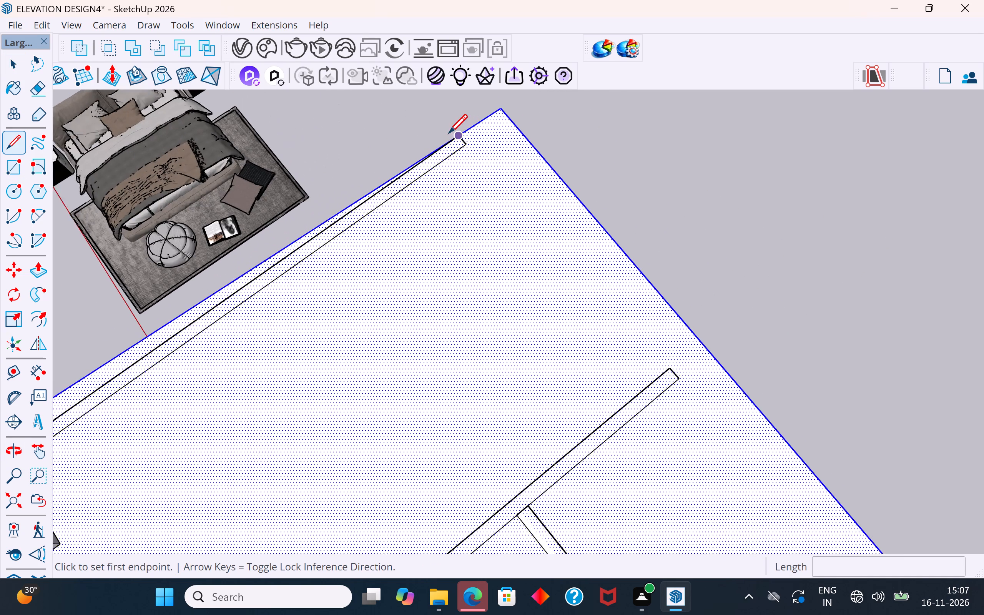
scroll(449, 135, "up", 2)
left_click(461, 137)
scroll(461, 137, "down", 11)
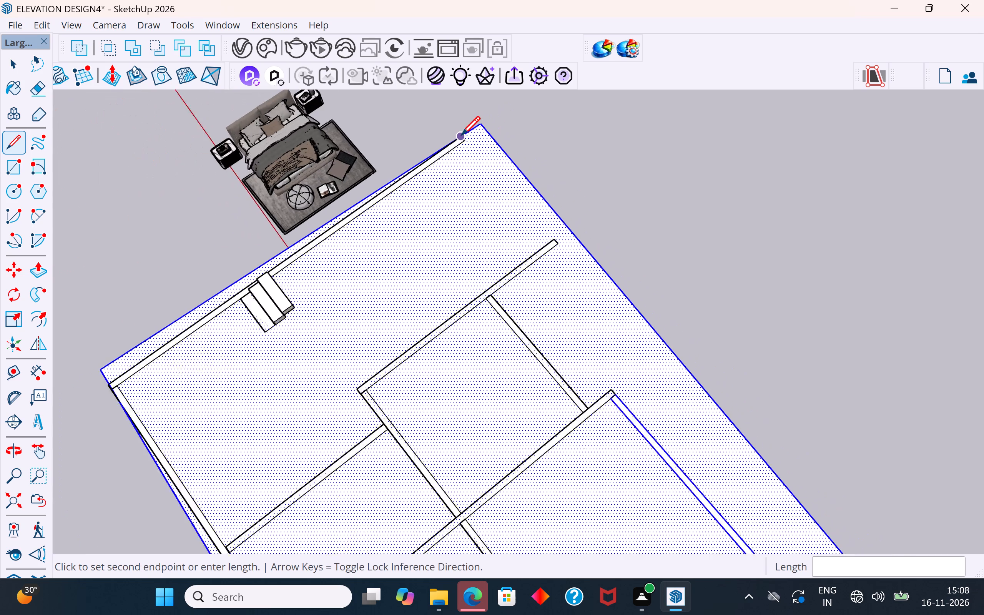
scroll(461, 137, "down", 8)
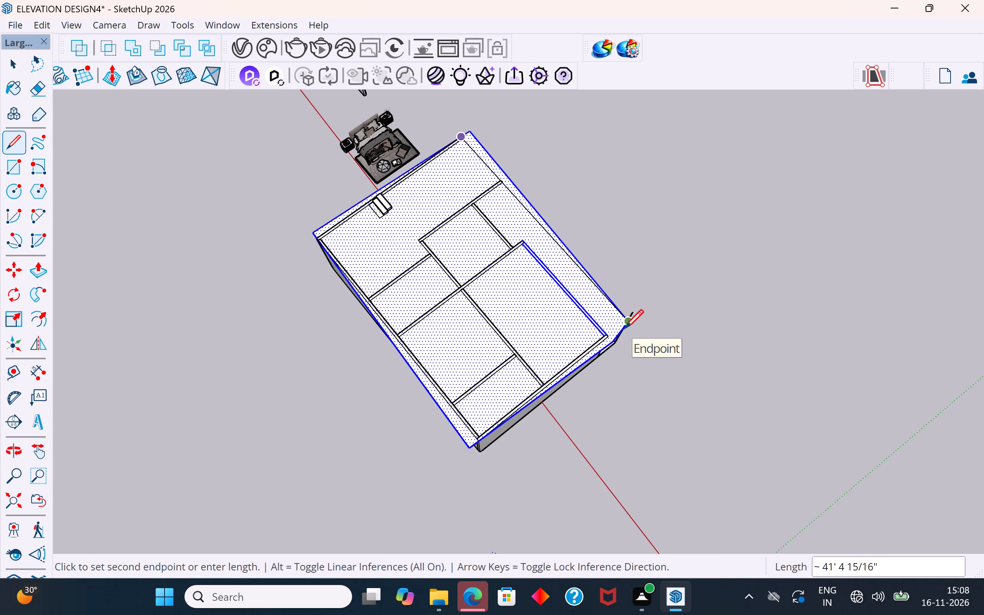
scroll(625, 330, "up", 10)
left_click(636, 307)
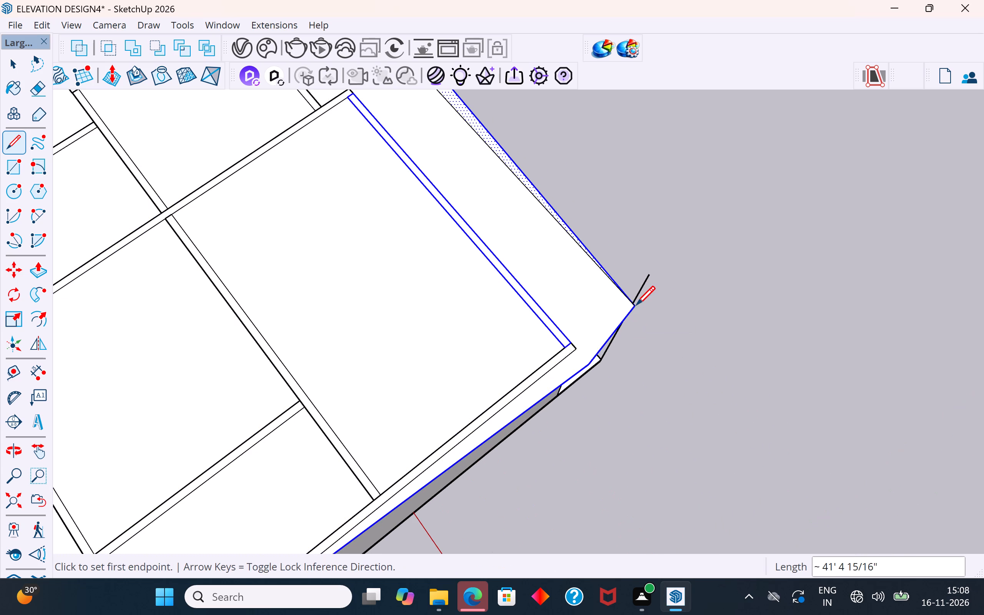
Draw a 25' 3" line along the living-room end wall's outer top edge, and continue it past the roof's front corner.
left_click(12, 146)
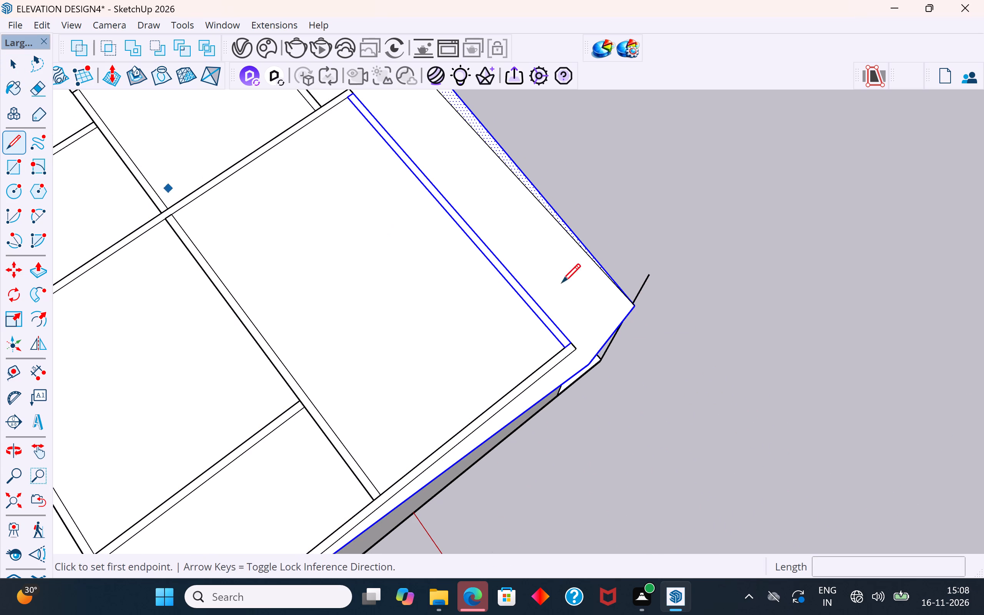
scroll(579, 284, "down", 8)
scroll(462, 422, "up", 5)
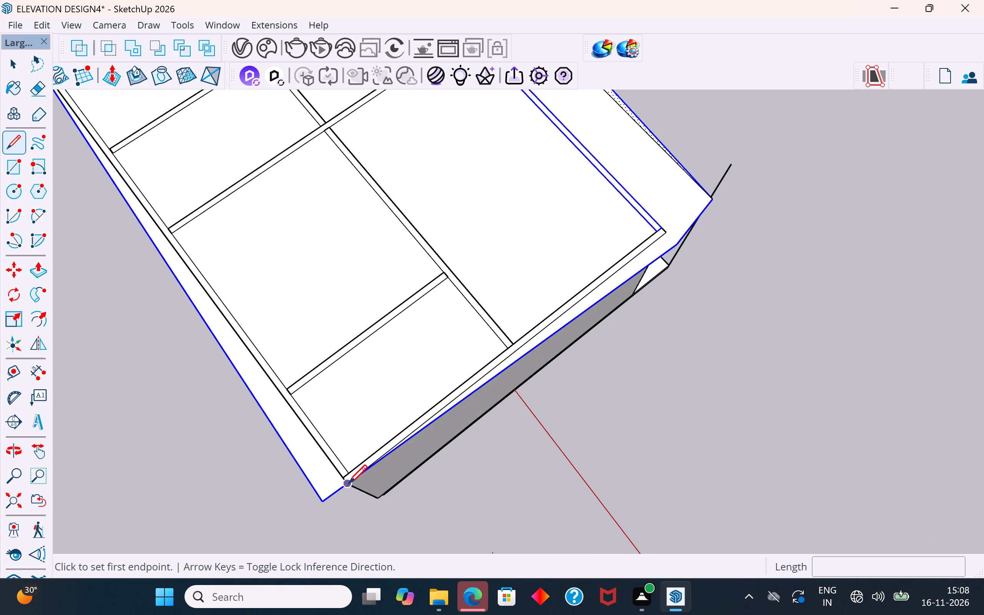
left_click(348, 485)
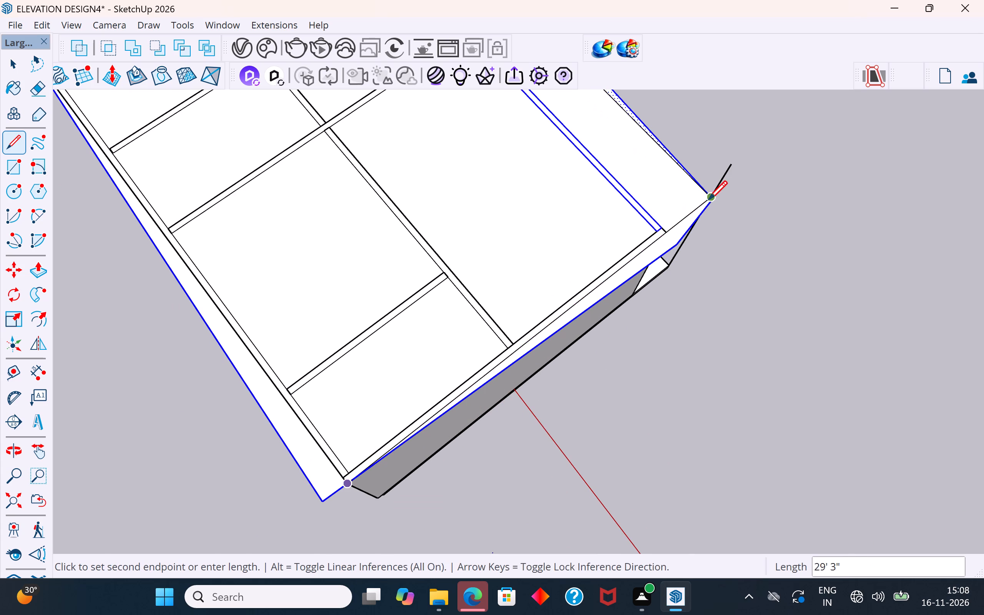
left_click(667, 233)
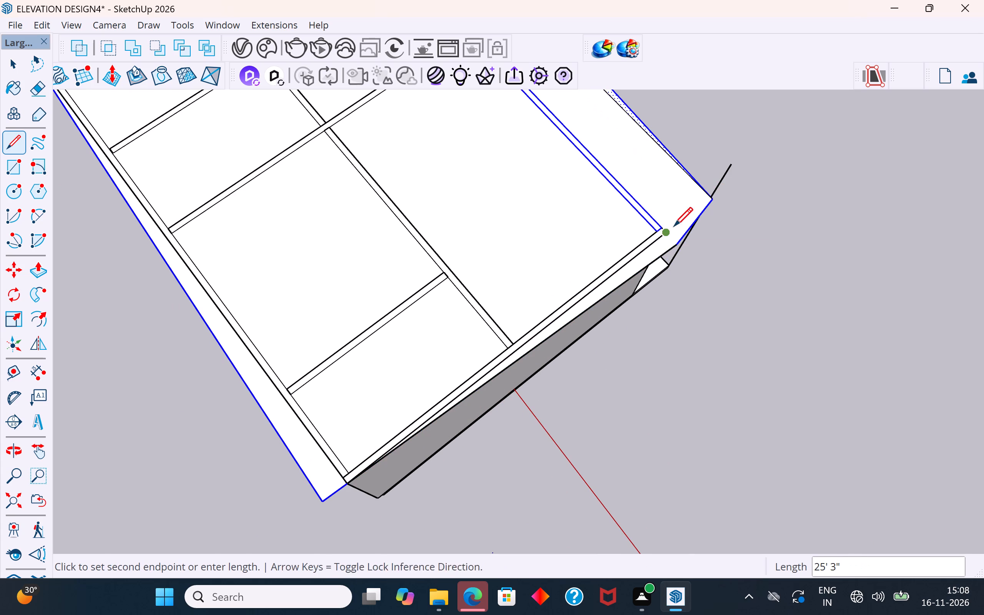
scroll(707, 197, "up", 5)
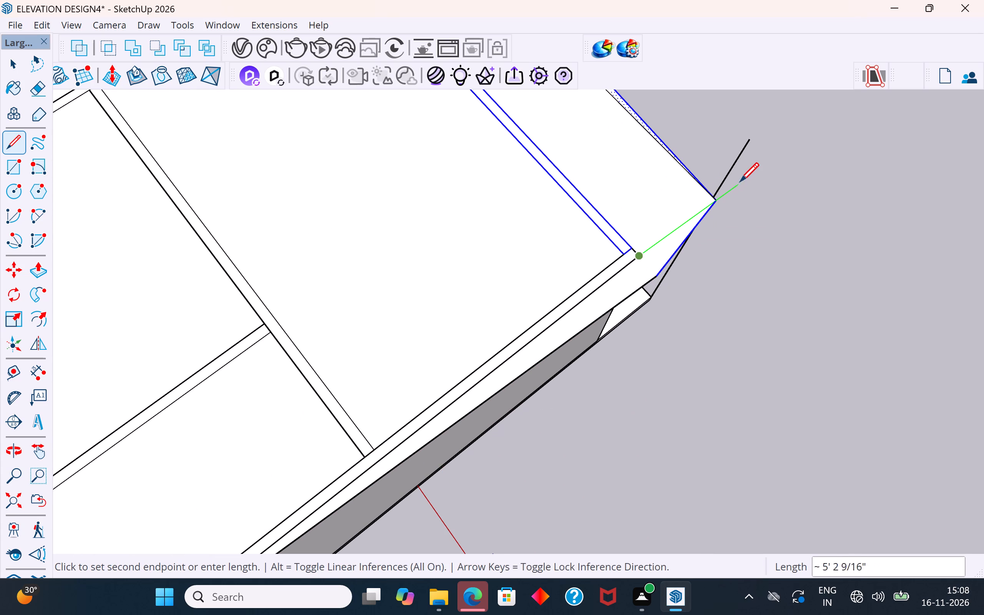
left_click(748, 180)
key("Escape")
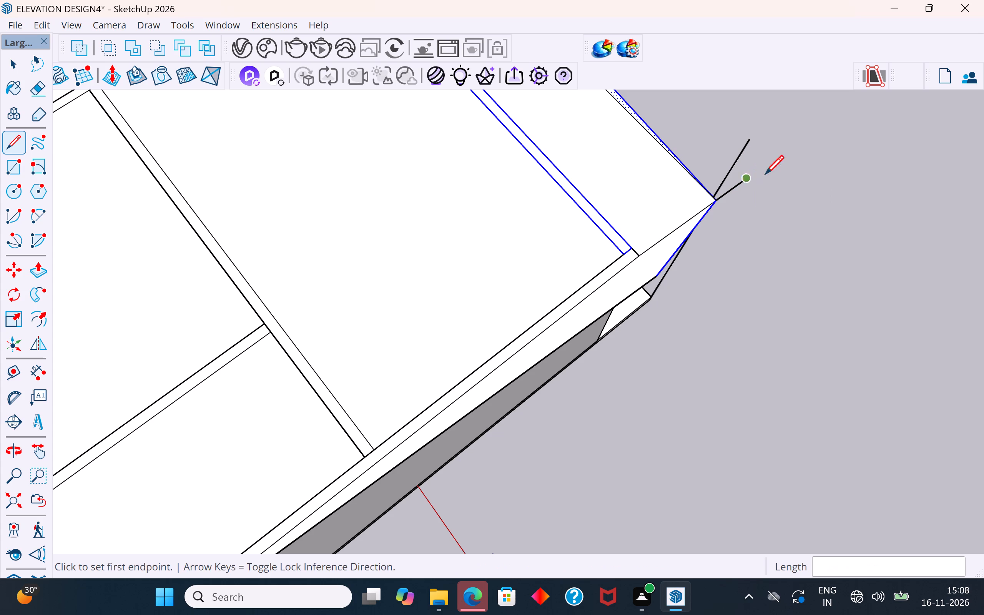
Delete the roof strip overhanging the living-room end wall together with its leftover outer edges.
left_click(8, 66)
left_click(680, 319)
middle_click_drag(680, 319, 763, 296)
left_click(646, 207)
key("Delete")
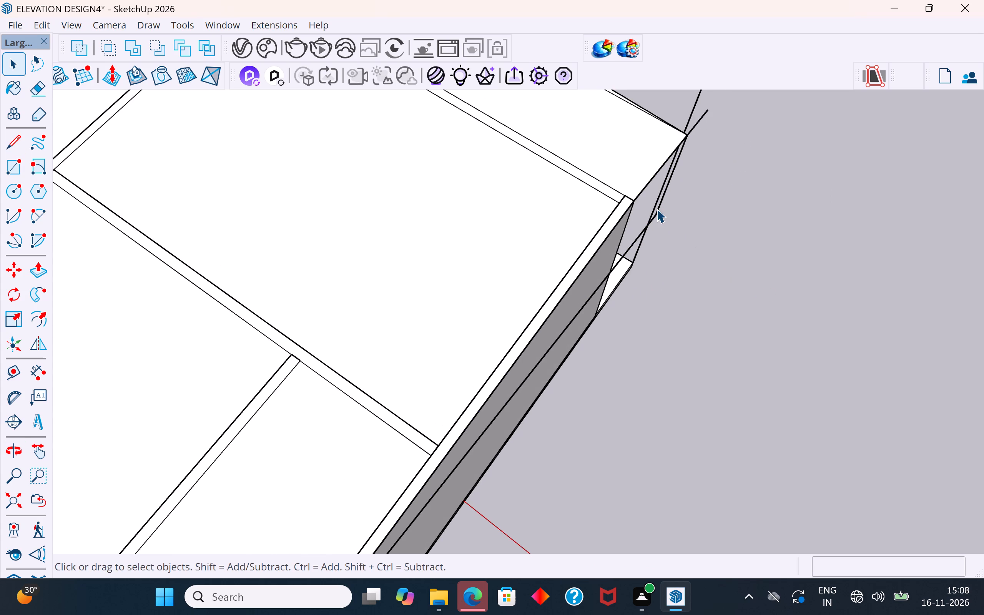
left_click(643, 231)
key("Delete")
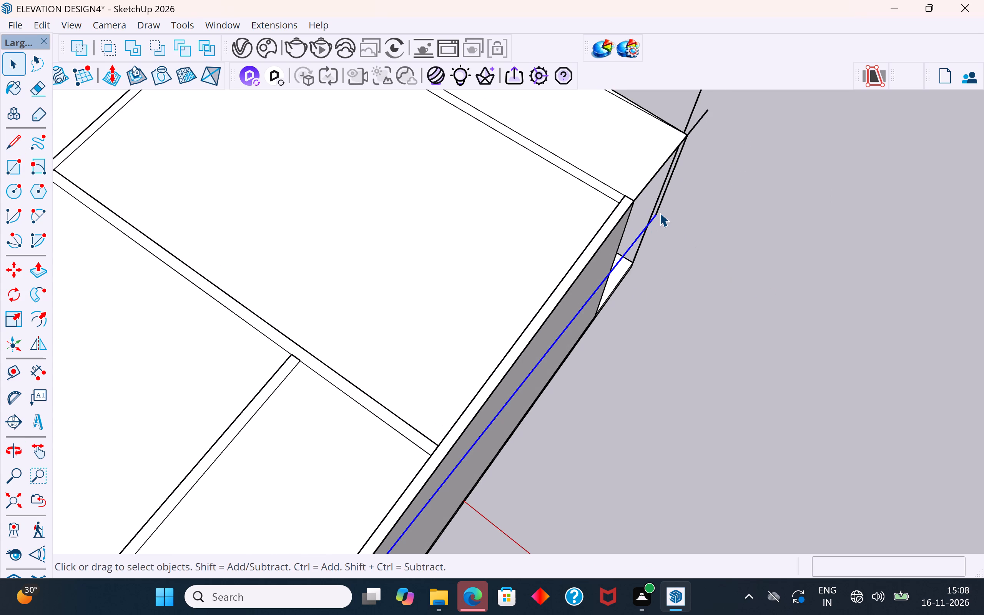
left_click(658, 210)
key("Delete")
Examine the trimmed roof face from several sides, checking how its edges line up with the rear and end walls.
middle_click_drag(709, 204, 733, 187)
scroll(728, 196, "down", 9)
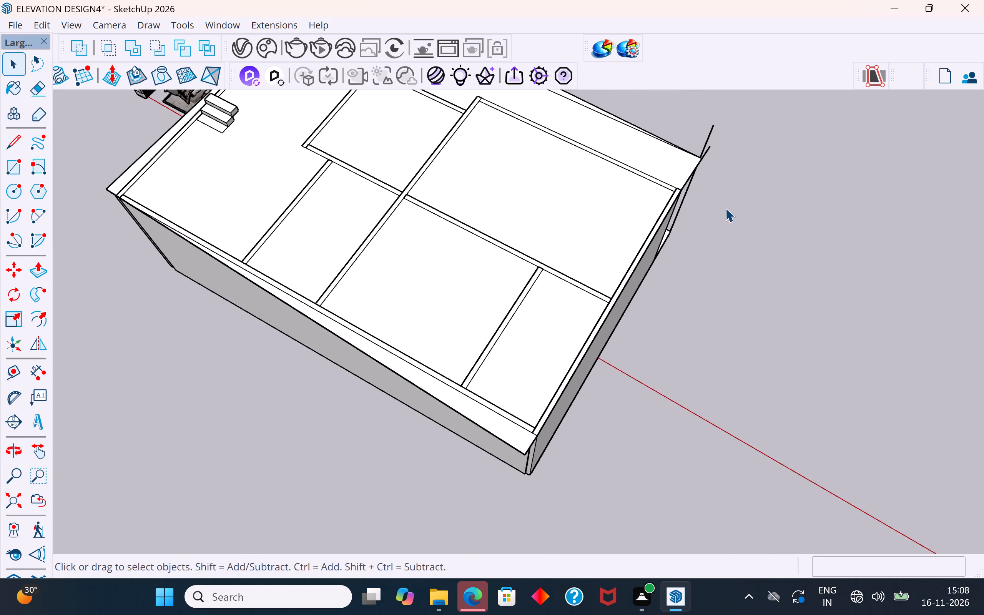
scroll(725, 208, "down", 1)
middle_click_drag(688, 293, 843, 323)
left_click(635, 388)
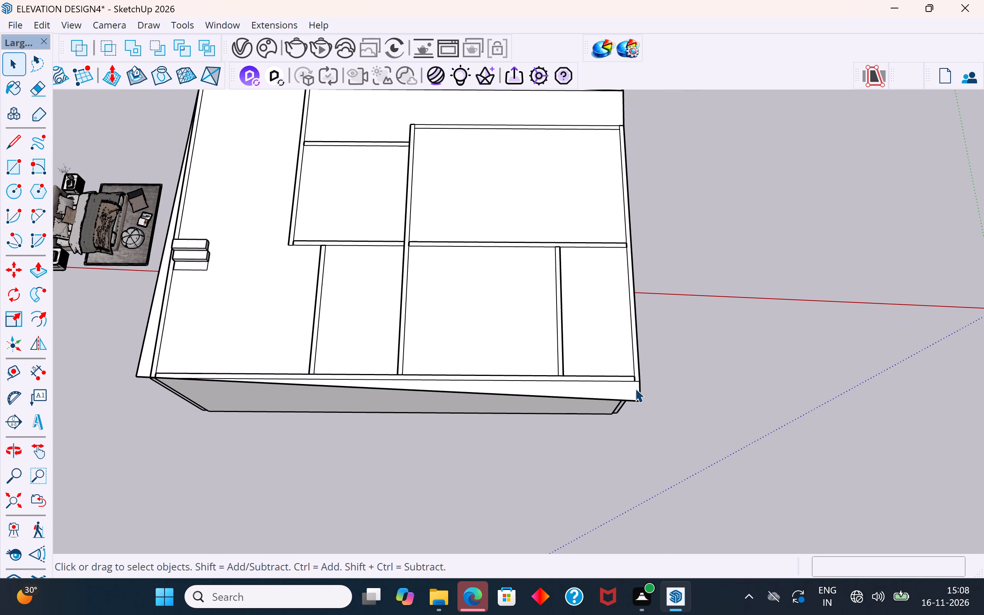
middle_click_drag(636, 396, 786, 403)
left_click(746, 228)
scroll(653, 274, "down", 4)
middle_click_drag(668, 317, 685, 326)
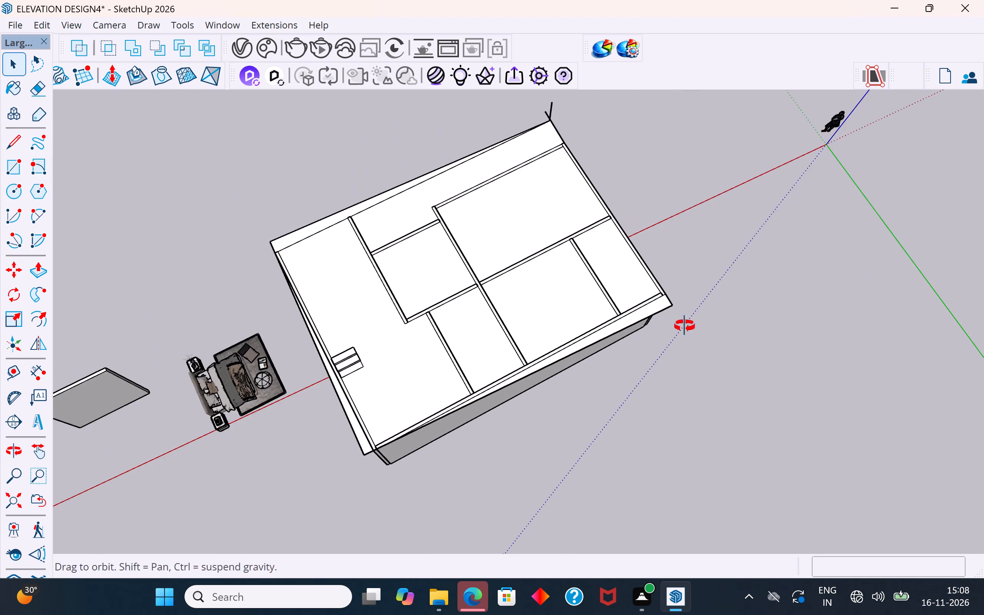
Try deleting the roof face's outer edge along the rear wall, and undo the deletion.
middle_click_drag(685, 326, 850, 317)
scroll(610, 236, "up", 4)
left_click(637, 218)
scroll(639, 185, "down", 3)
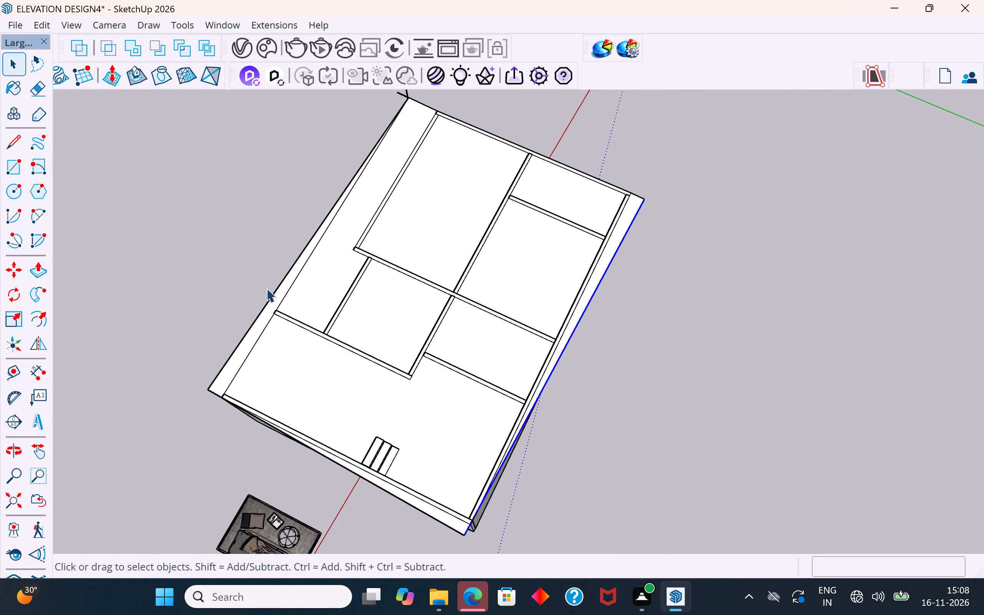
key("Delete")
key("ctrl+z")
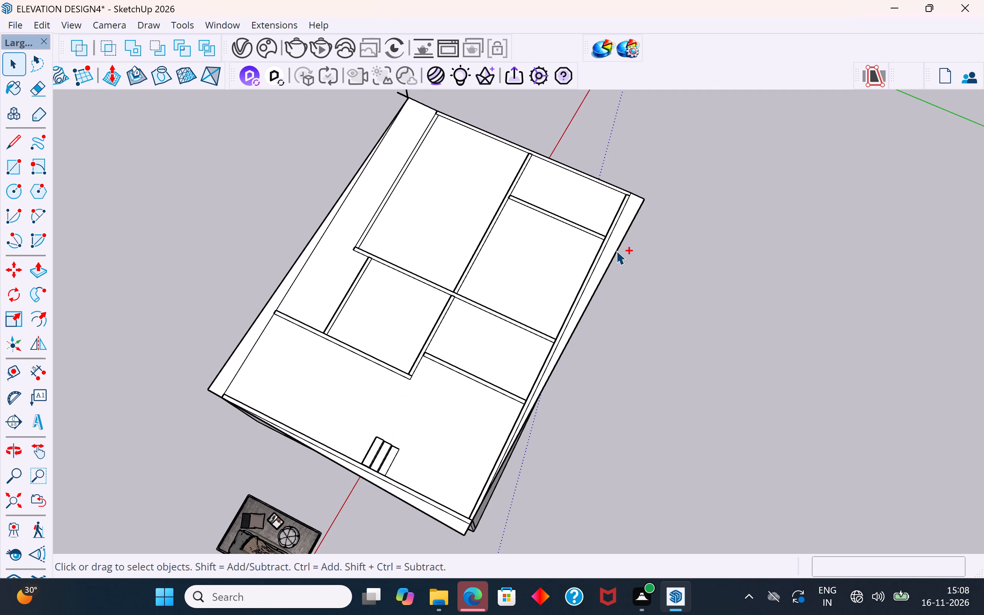
Draw a line about 41' 3" long on the roof face along the rear wall's outer top edge, ending at the carport end corner.
left_click(700, 222)
left_click(628, 210)
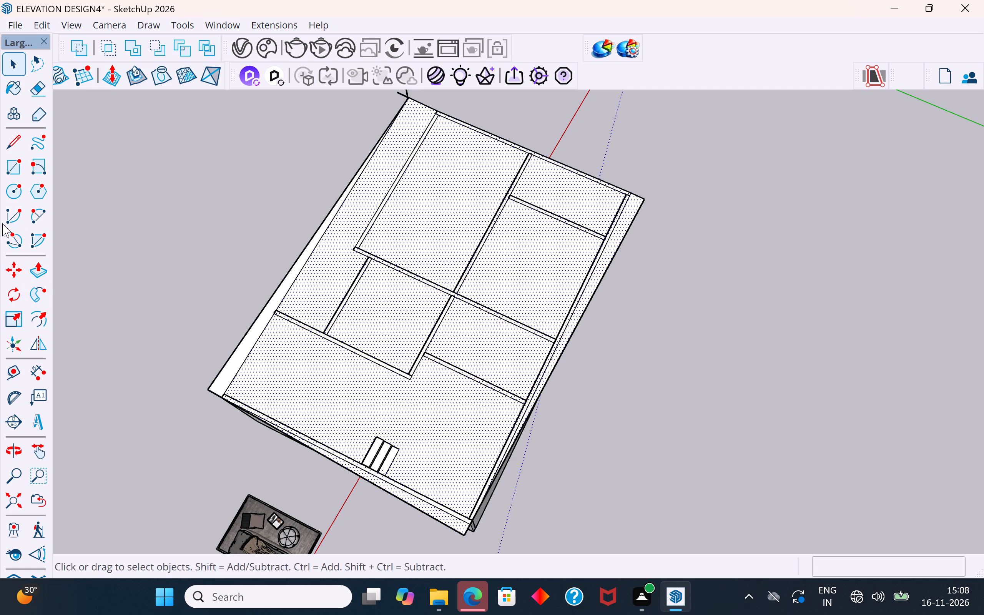
left_click(18, 134)
scroll(654, 281, "up", 3)
scroll(618, 178, "up", 7)
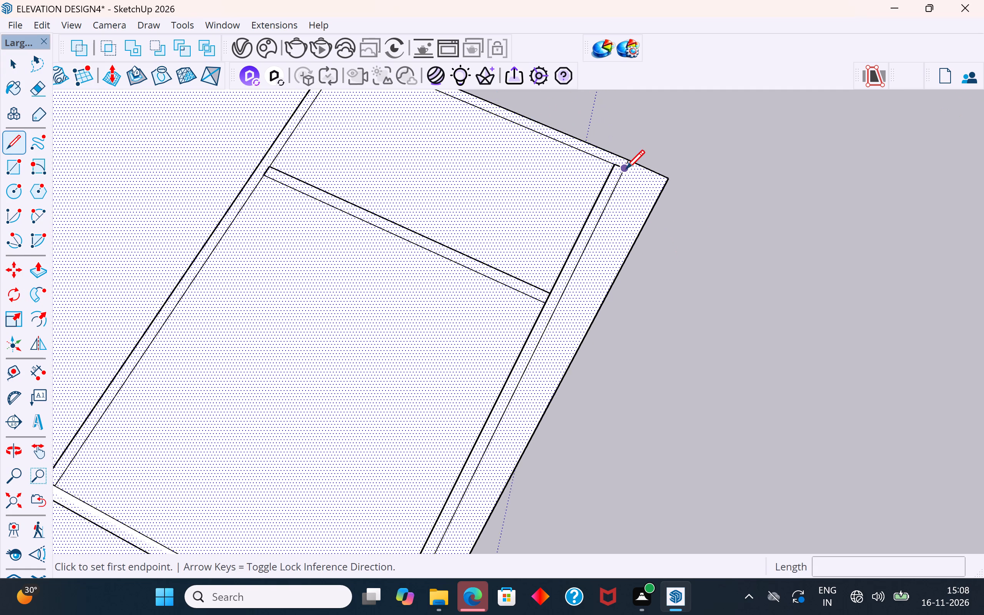
scroll(626, 171, "up", 13)
left_click(638, 153)
scroll(638, 153, "down", 3)
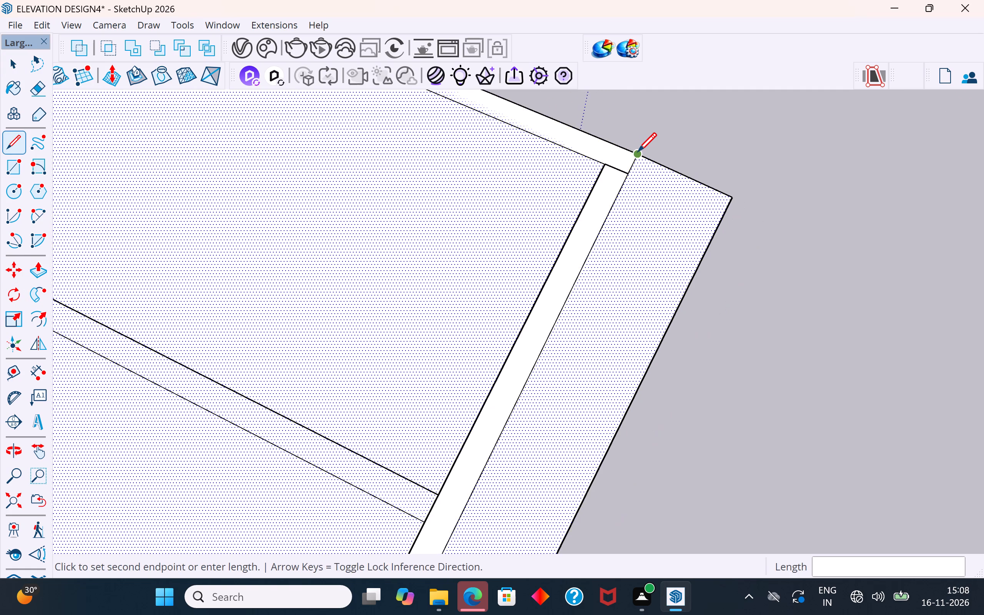
scroll(638, 153, "down", 20)
scroll(638, 153, "down", 1)
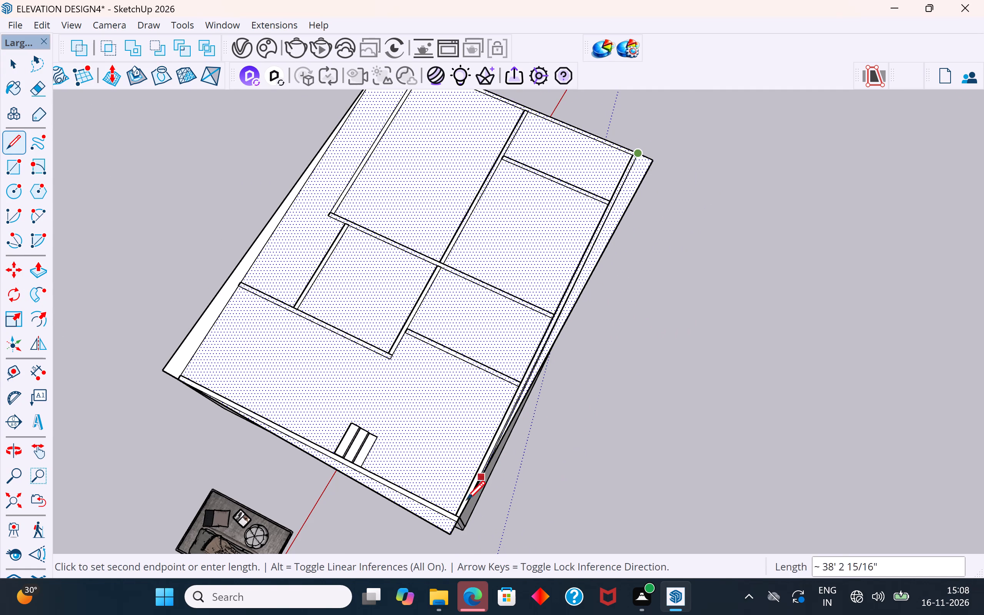
scroll(463, 514, "up", 5)
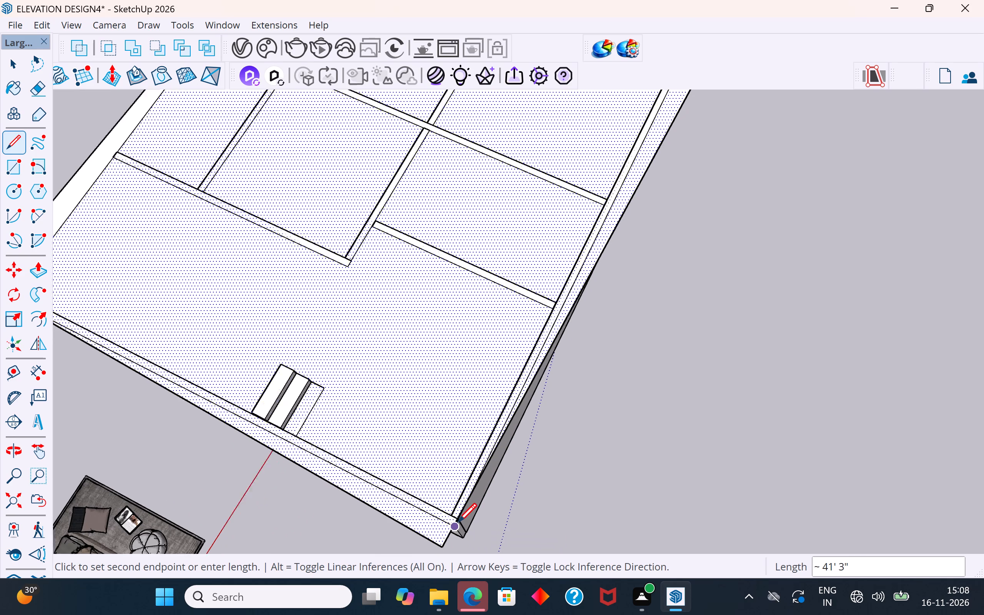
scroll(458, 524, "up", 17)
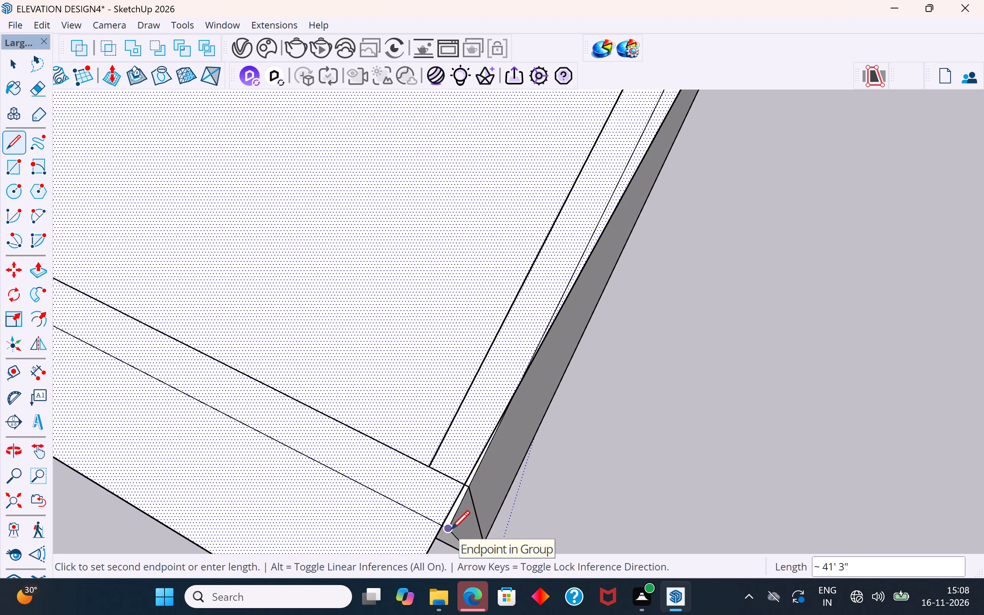
left_click(448, 532)
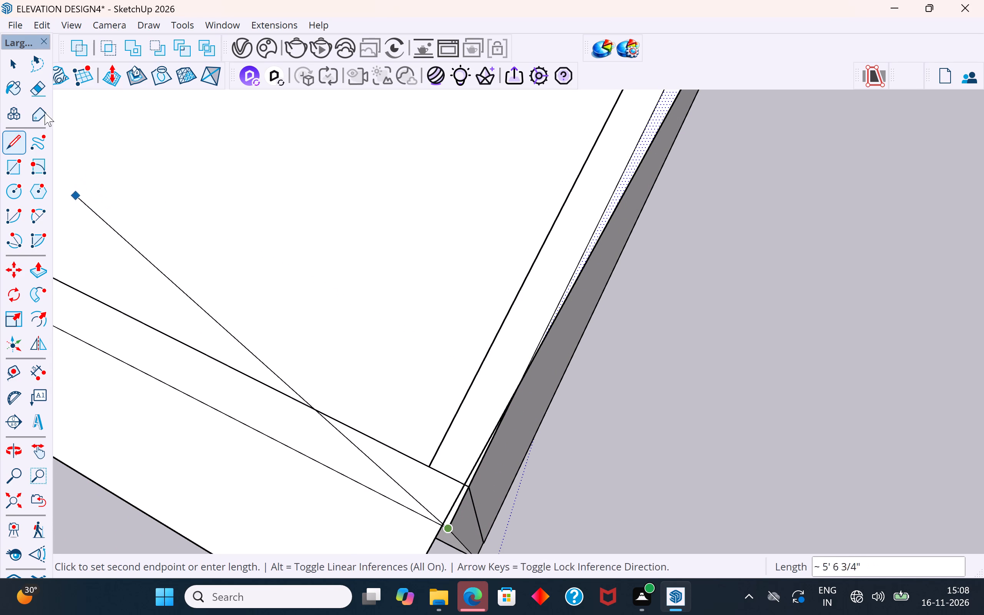
left_click(13, 61)
left_click(740, 385)
Delete the roof strip overhanging the rear wall together with its leftover outer edges.
scroll(660, 409, "down", 12)
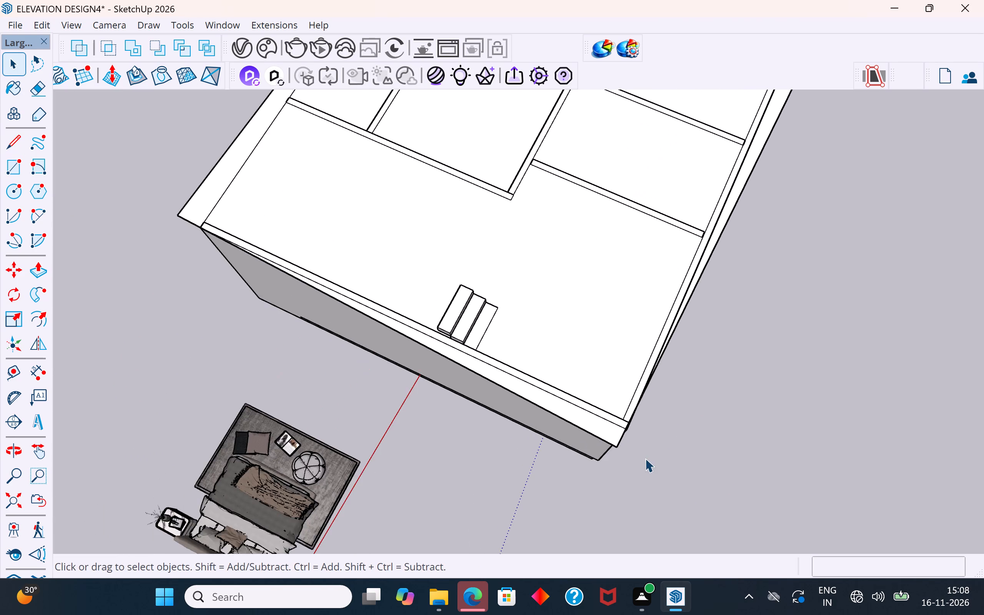
scroll(645, 458, "down", 5)
middle_click_drag(735, 375, 632, 113)
middle_click_drag(746, 296, 743, 131)
middle_click_drag(767, 237, 772, 130)
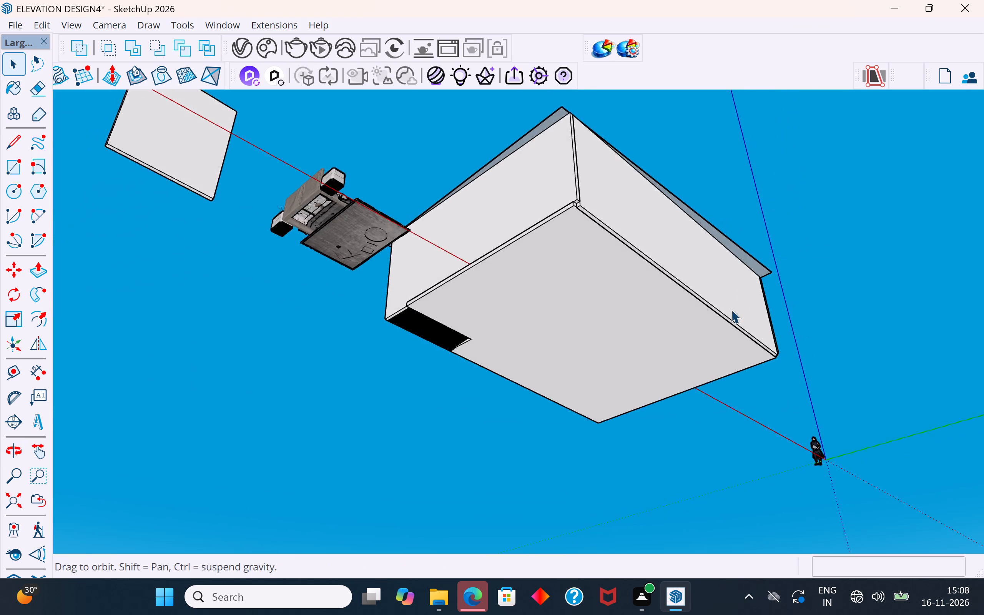
scroll(731, 309, "up", 9)
left_click(770, 237)
key("Delete")
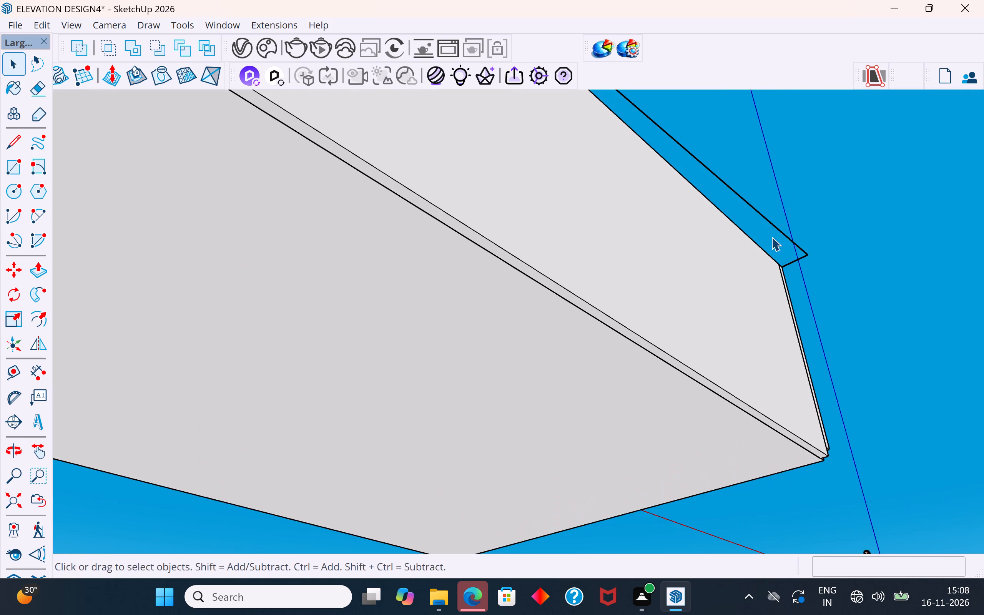
left_click(786, 236)
key("Delete")
left_click(796, 262)
key("Delete")
scroll(803, 238, "down", 3)
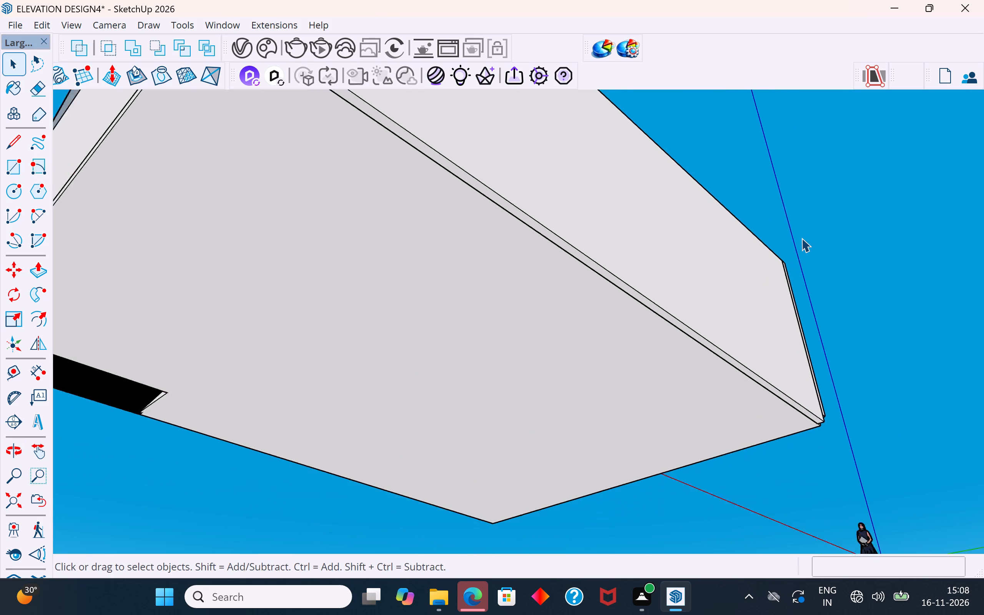
Examine the trimmed roof face from above and from the front, checking its extent over the rear wall and carport end.
scroll(801, 238, "down", 7)
middle_click_drag(800, 241, 819, 596)
middle_click_drag(660, 351, 762, 502)
scroll(675, 273, "down", 4)
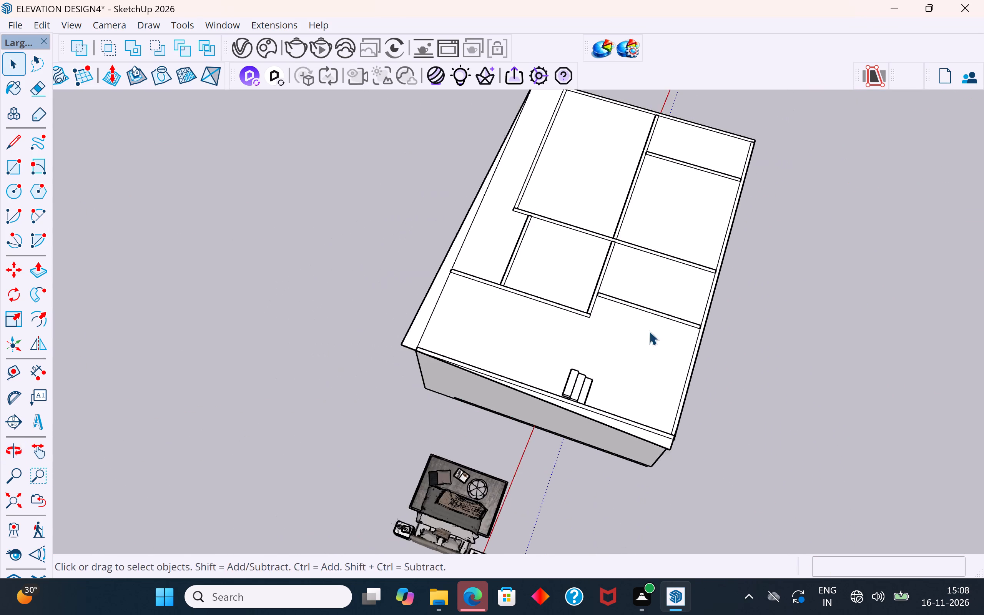
middle_click_drag(625, 417, 936, 473)
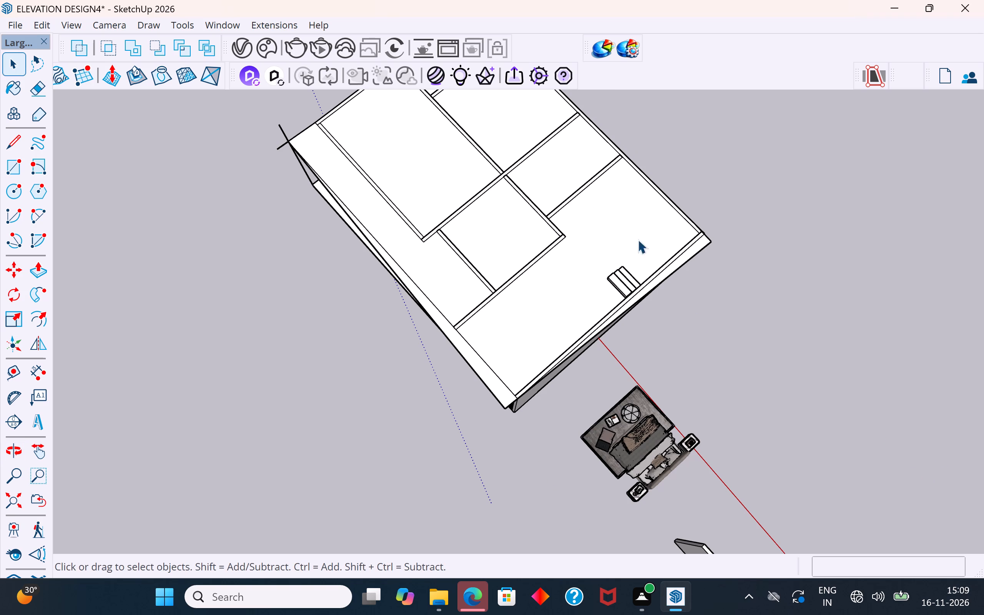
scroll(675, 247, "up", 8)
left_click(706, 253)
middle_click_drag(712, 340, 899, 229)
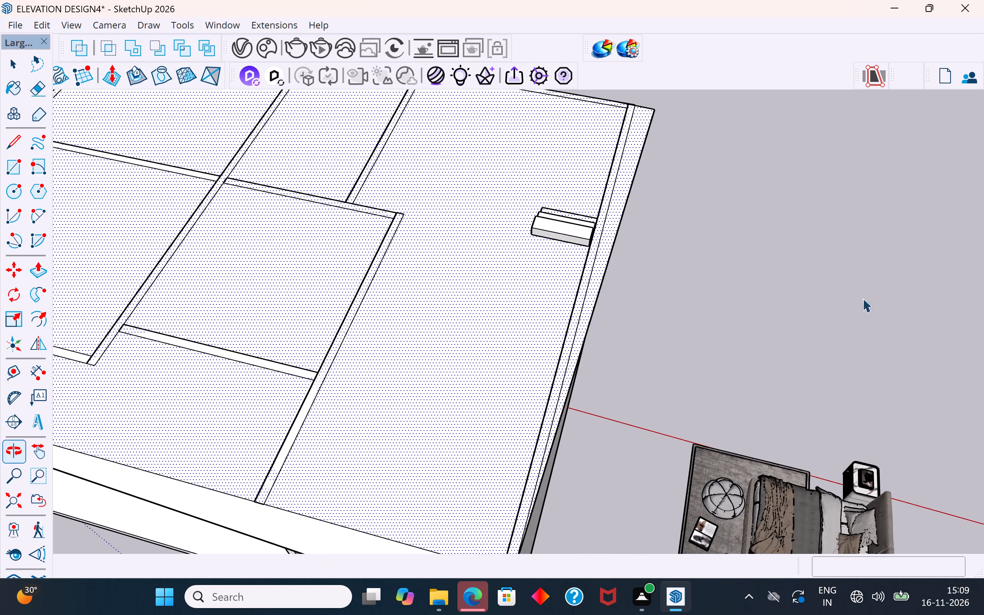
scroll(688, 391, "down", 5)
middle_click_drag(634, 429, 705, 277)
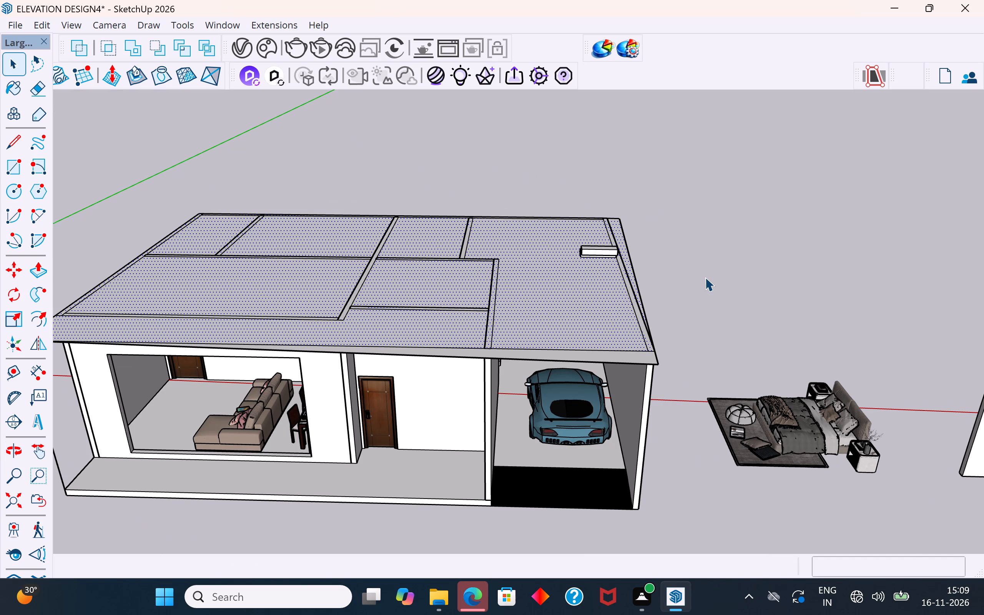
scroll(550, 429, "down", 2)
left_click(706, 311)
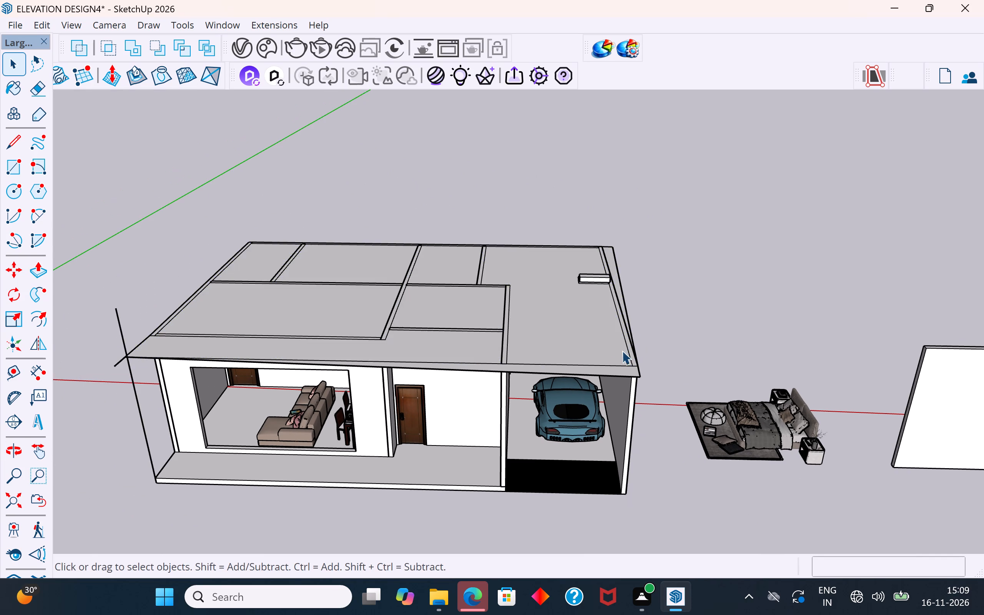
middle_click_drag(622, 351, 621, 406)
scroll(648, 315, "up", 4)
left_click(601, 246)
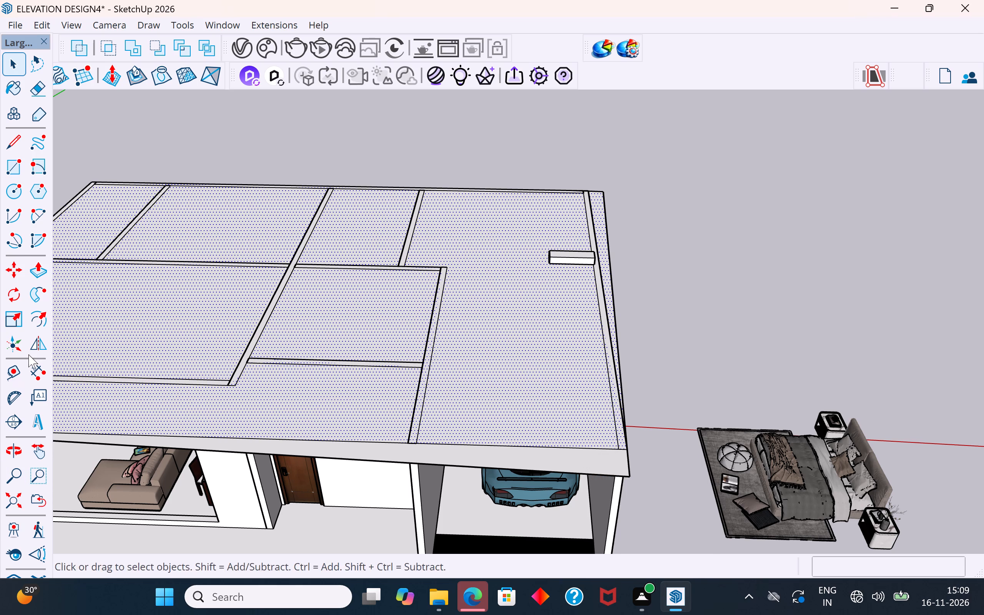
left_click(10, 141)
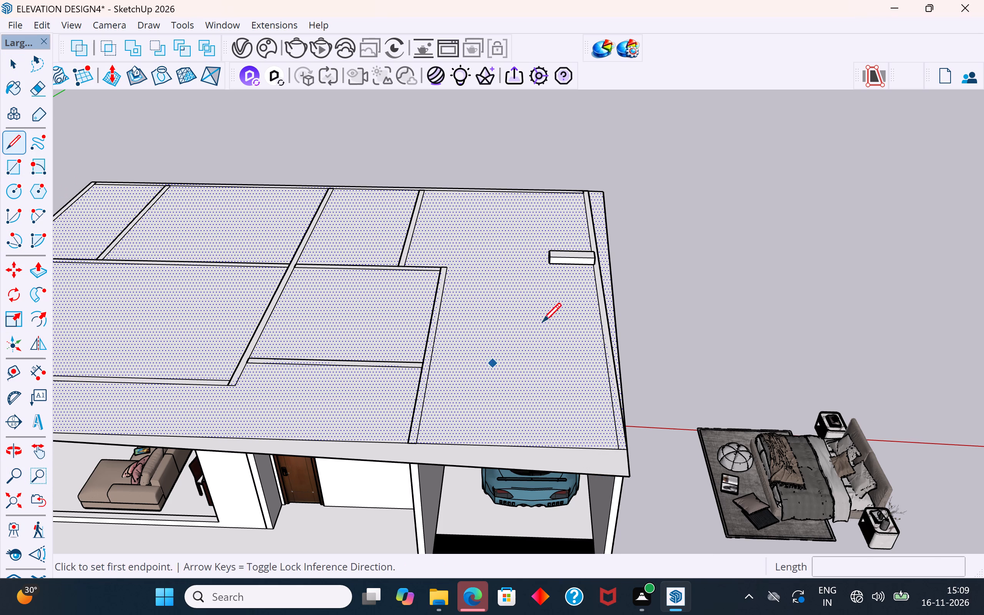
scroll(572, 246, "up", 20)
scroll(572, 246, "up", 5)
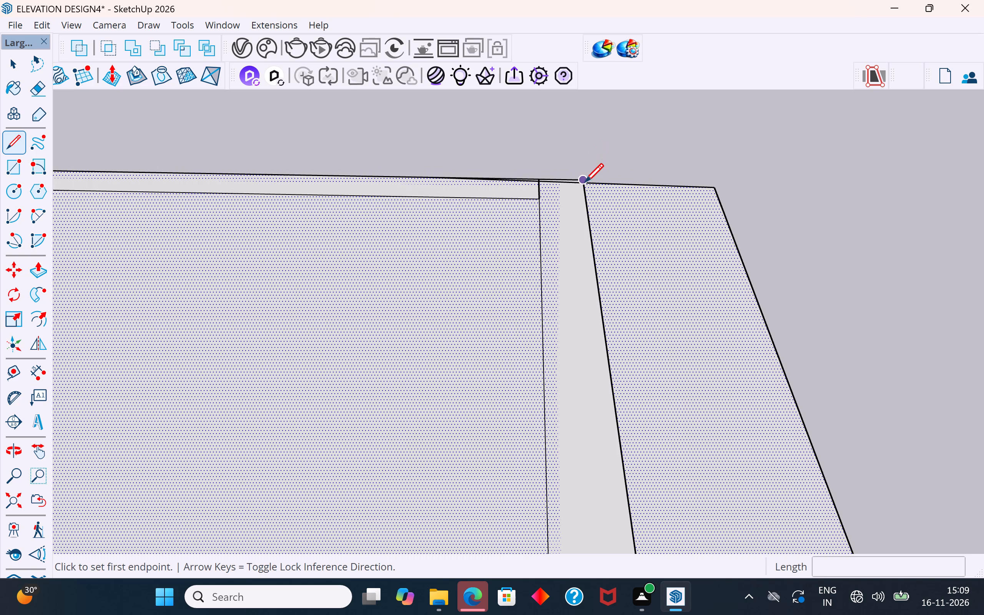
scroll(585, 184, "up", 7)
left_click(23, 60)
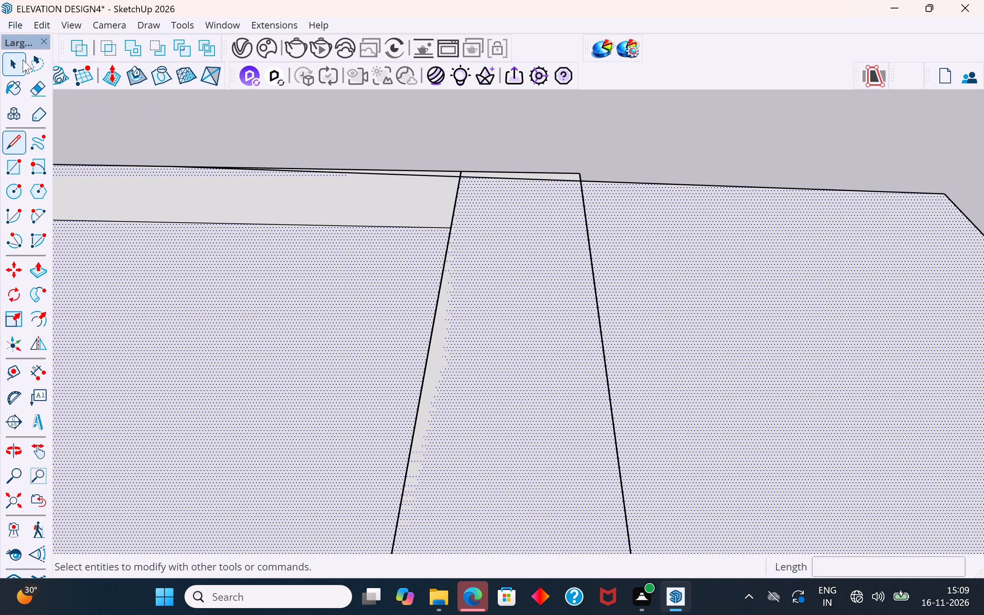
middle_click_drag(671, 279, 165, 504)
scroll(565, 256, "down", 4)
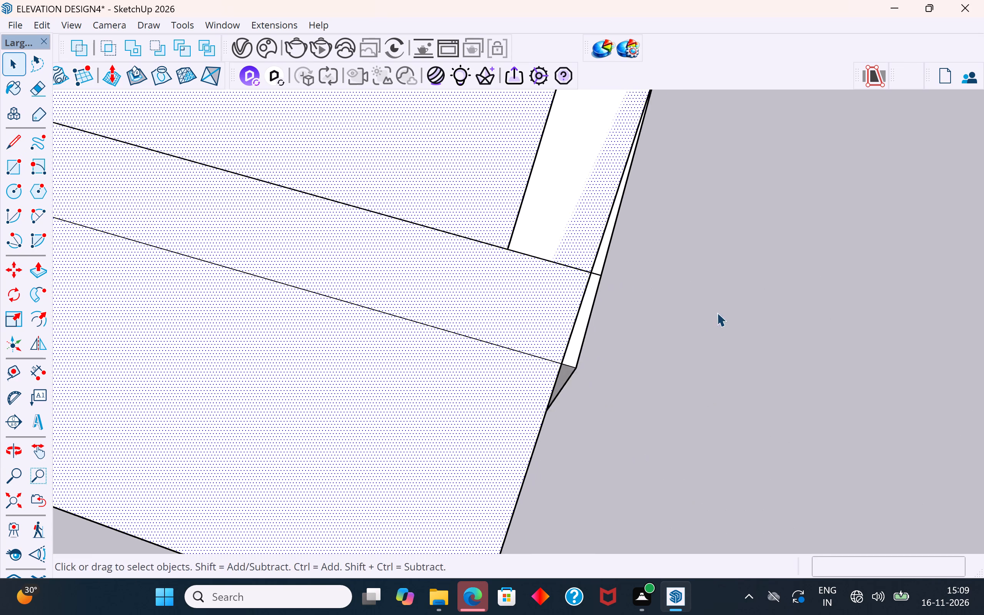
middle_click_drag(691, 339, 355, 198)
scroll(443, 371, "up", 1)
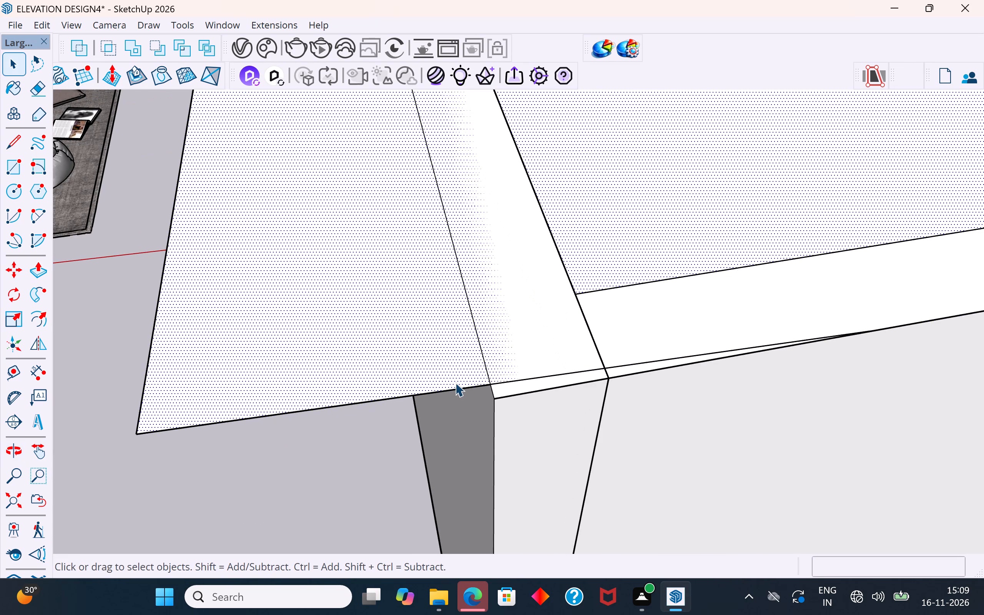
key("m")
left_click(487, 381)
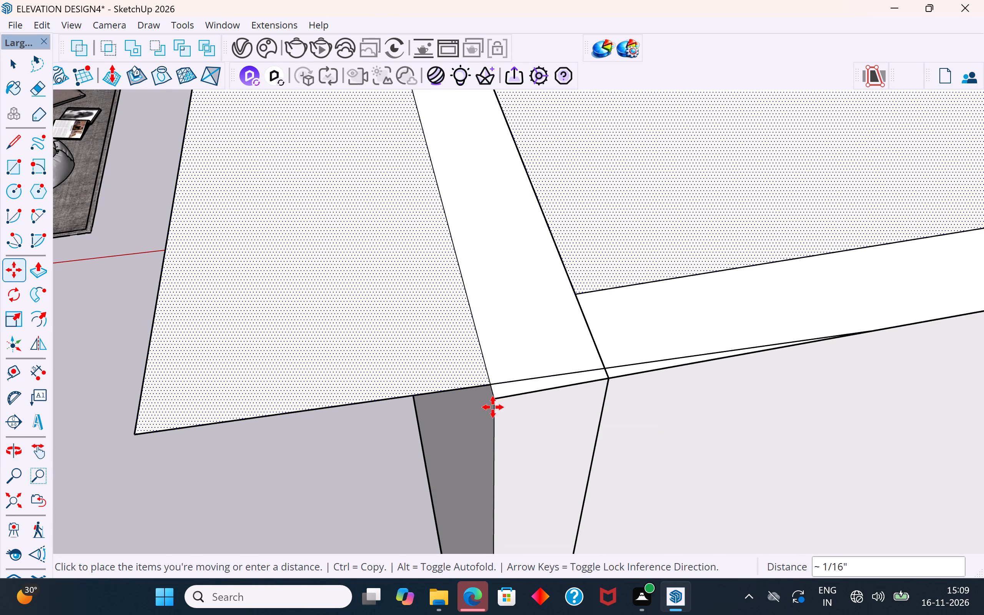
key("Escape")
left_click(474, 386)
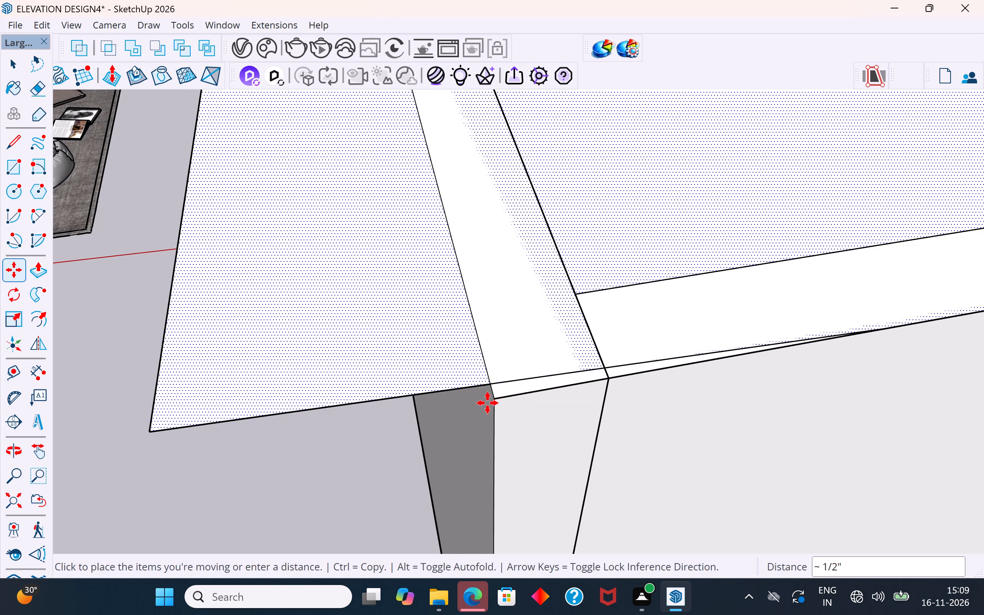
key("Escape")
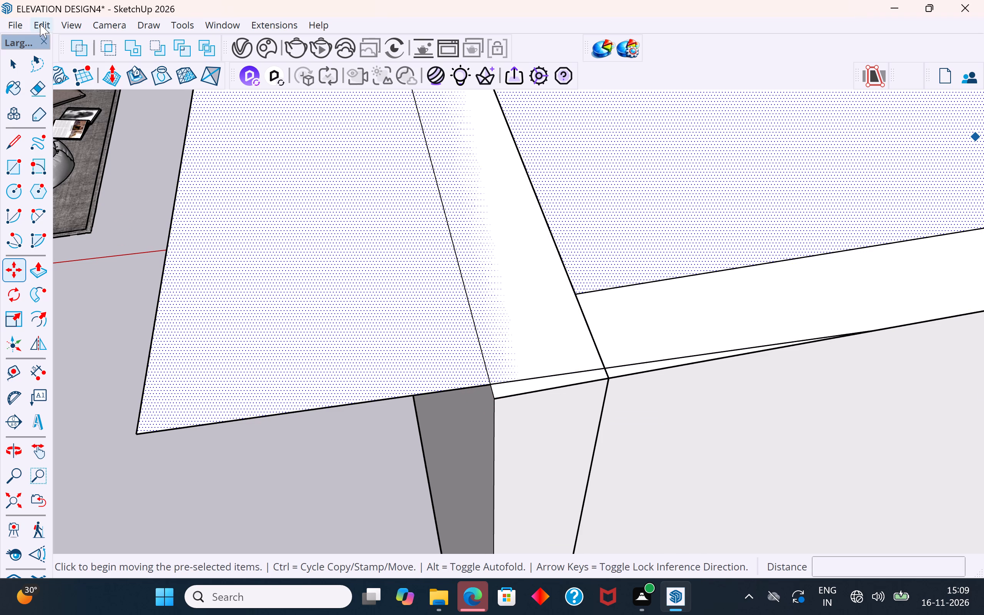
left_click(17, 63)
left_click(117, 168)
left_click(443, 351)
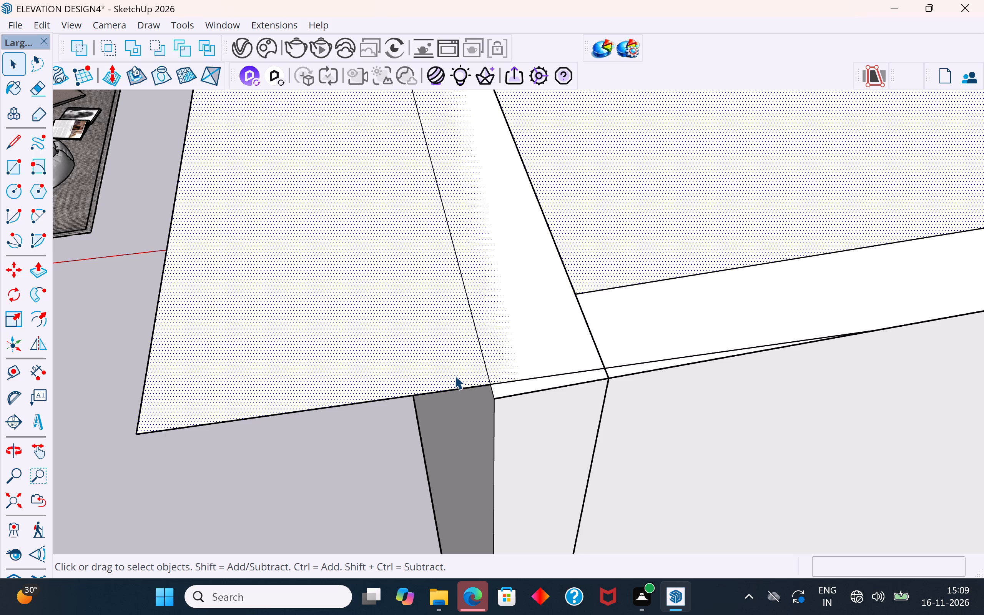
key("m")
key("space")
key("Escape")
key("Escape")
Move the roof face's rear edge onto the house's rear outer top wall corner at the carport end.
left_click(377, 398)
key("m")
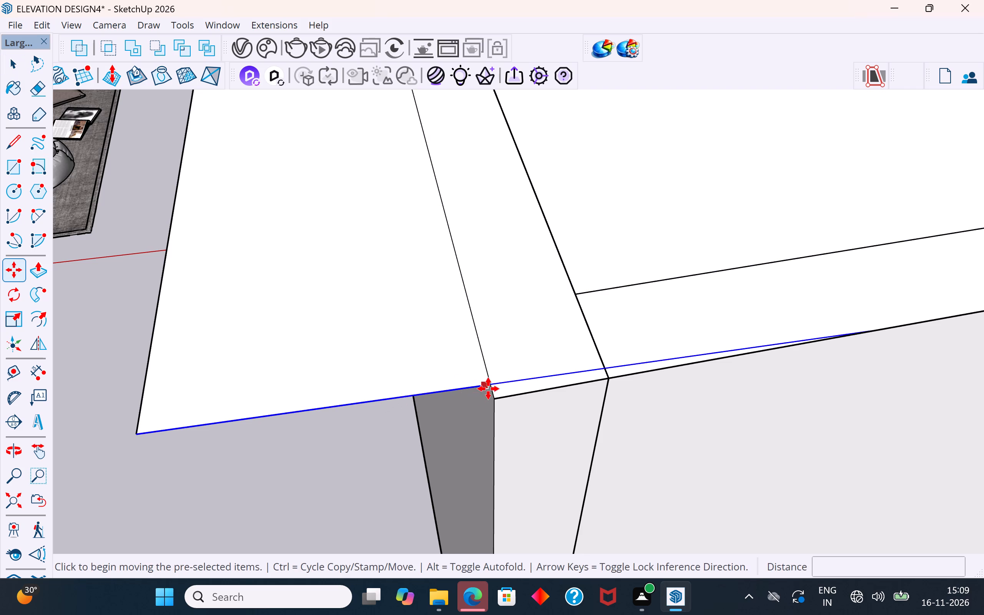
left_click(489, 387)
left_click(494, 396)
scroll(529, 408, "down", 9)
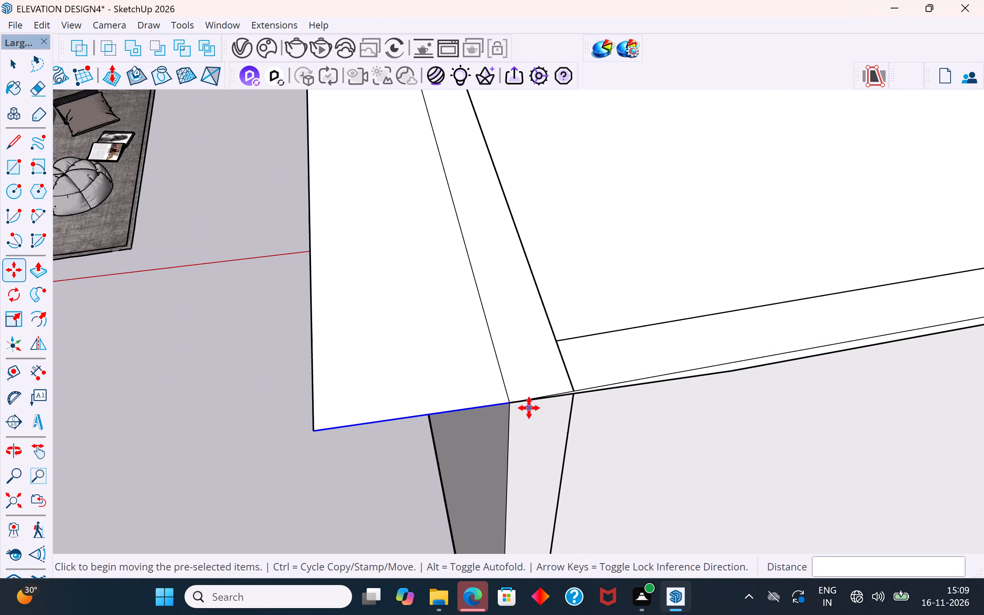
scroll(529, 408, "down", 5)
left_click(19, 66)
left_click(299, 259)
Examine the roof's rear and carport-end edges from below and above, checking their alignment with the walls.
scroll(293, 277, "down", 6)
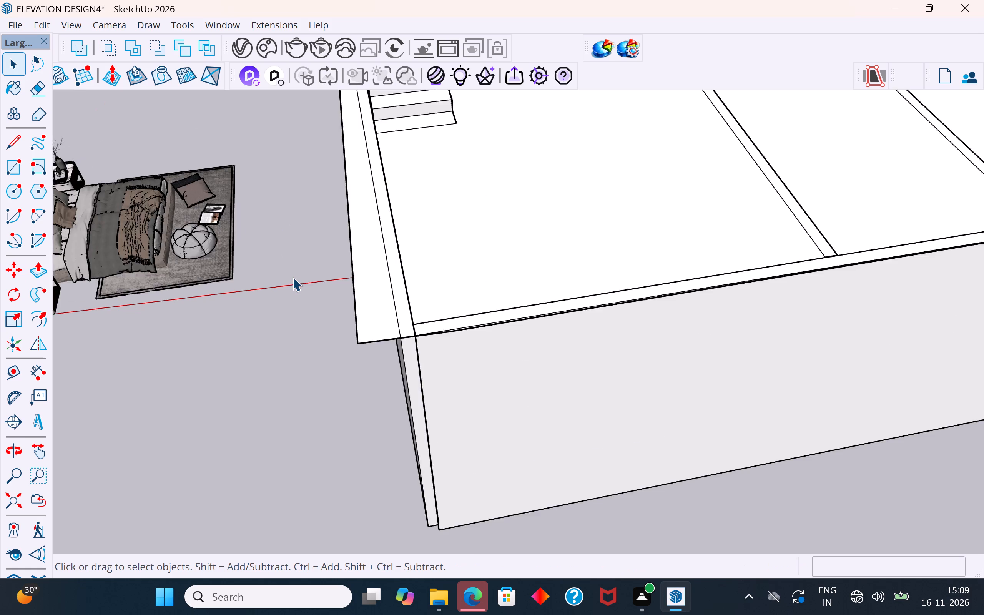
middle_click_drag(293, 279, 523, 365)
scroll(523, 365, "down", 6)
middle_click_drag(664, 259, 642, 72)
scroll(612, 401, "down", 6)
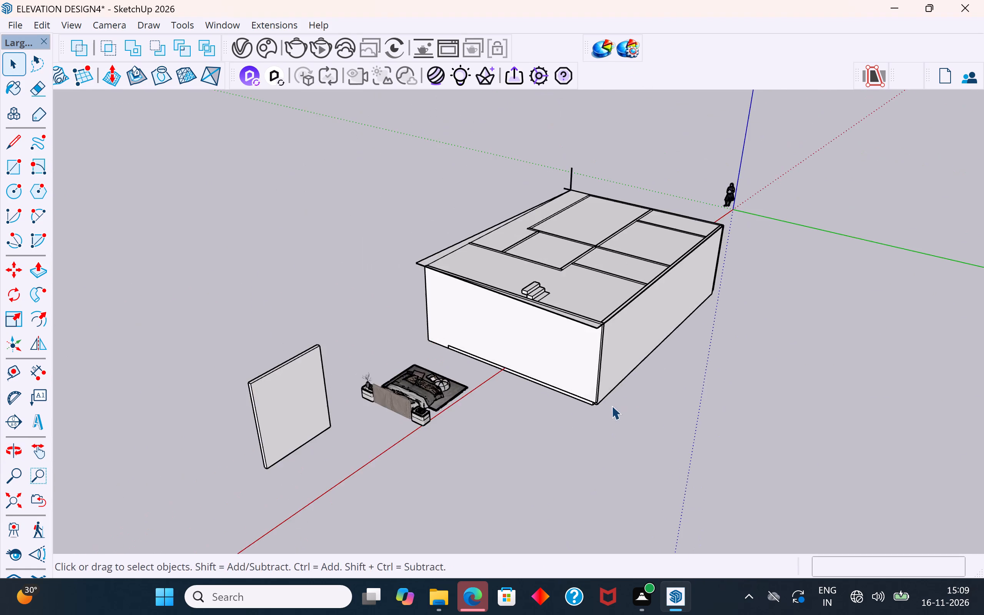
middle_click_drag(632, 289, 610, 38)
scroll(654, 306, "up", 1)
middle_click_drag(655, 303, 670, 222)
scroll(670, 231, "up", 12)
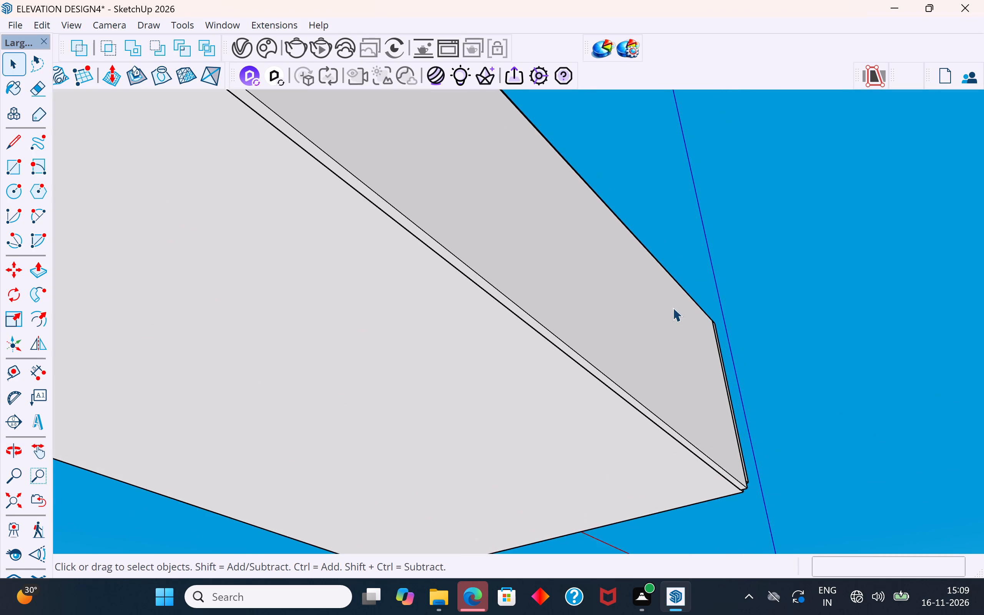
middle_click_drag(673, 307, 805, 519)
scroll(714, 186, "down", 5)
middle_click_drag(637, 244, 807, 531)
middle_click_drag(376, 328, 690, 429)
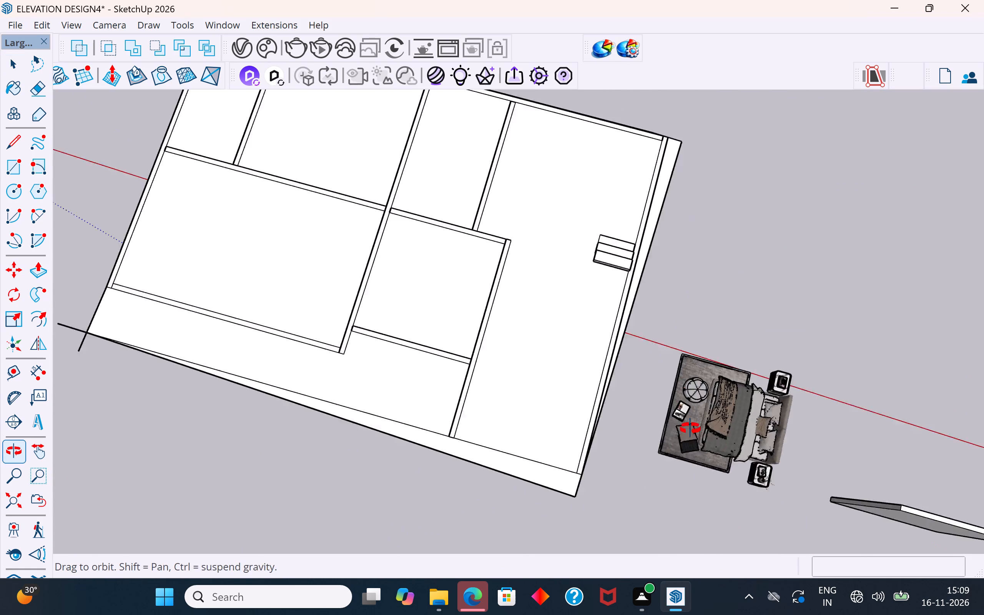
Draw a line across the roof face along the carport-end wall's outer edge, about 29' 2 3/4" long, from the rear corner to the front.
middle_click_drag(690, 429, 692, 429)
scroll(567, 341, "down", 2)
middle_click_drag(587, 300, 596, 158)
scroll(598, 155, "up", 4)
left_click(610, 181)
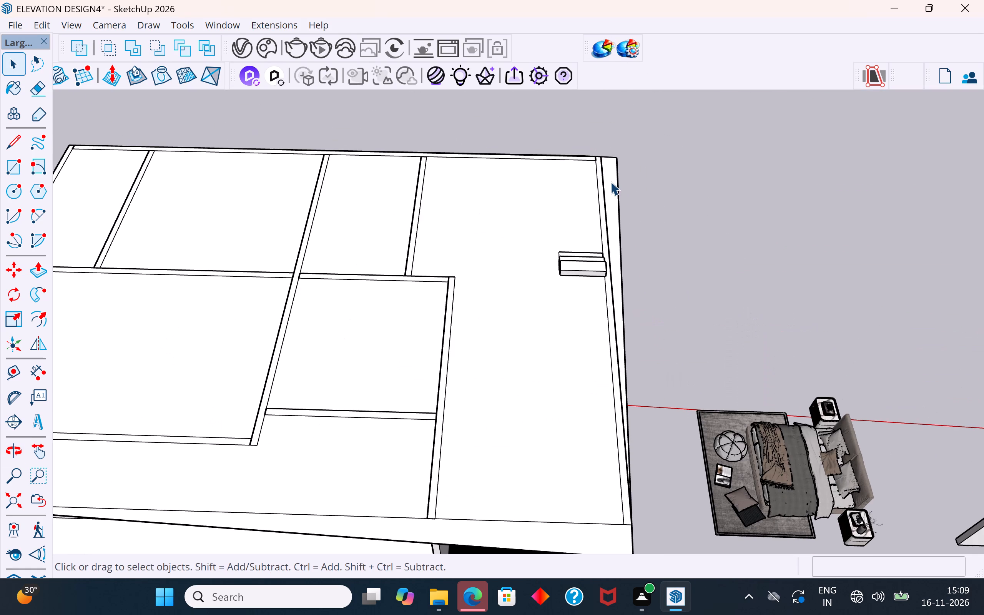
scroll(610, 181, "up", 4)
left_click(14, 143)
scroll(601, 255, "up", 3)
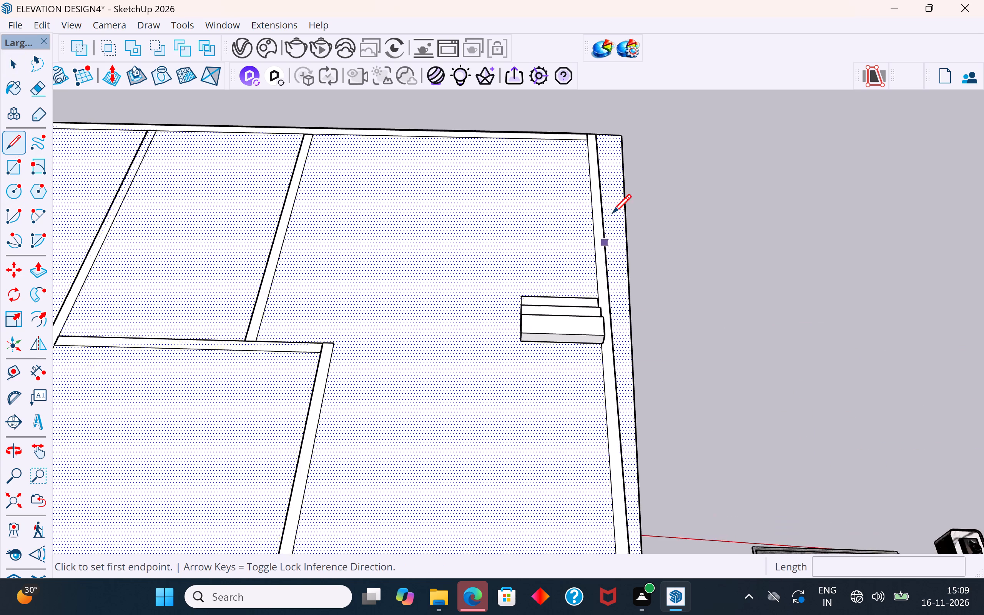
scroll(612, 215, "up", 2)
scroll(598, 134, "up", 2)
scroll(588, 208, "down", 3)
scroll(596, 140, "up", 5)
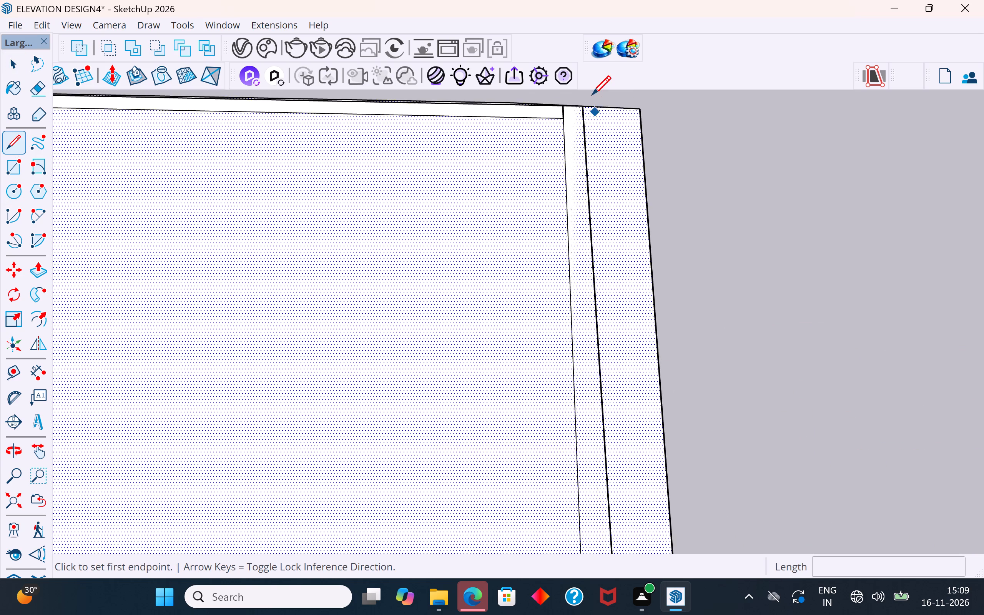
scroll(592, 96, "up", 8)
scroll(568, 121, "up", 3)
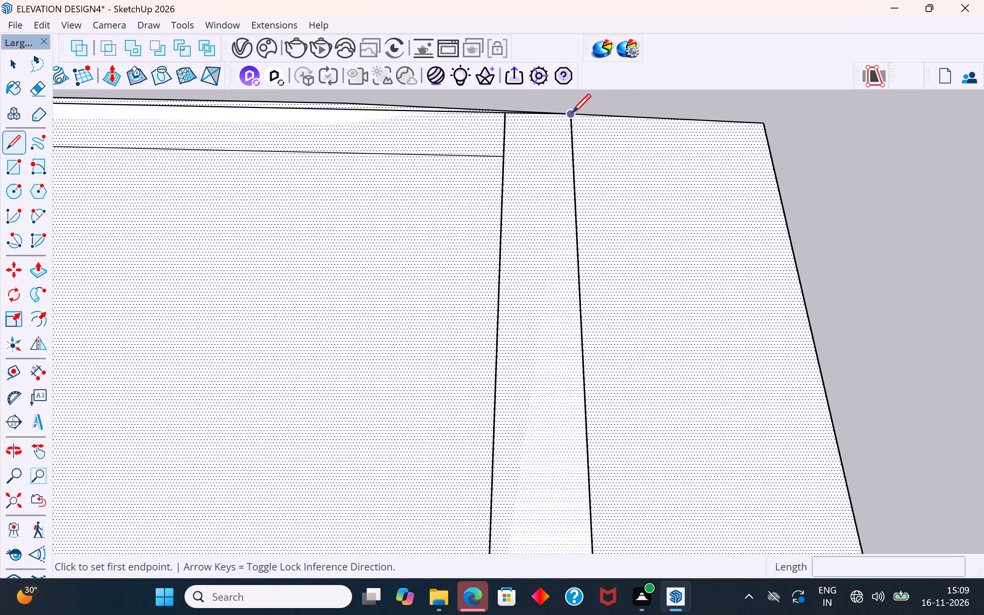
left_click(572, 115)
scroll(572, 115, "down", 20)
scroll(572, 115, "down", 6)
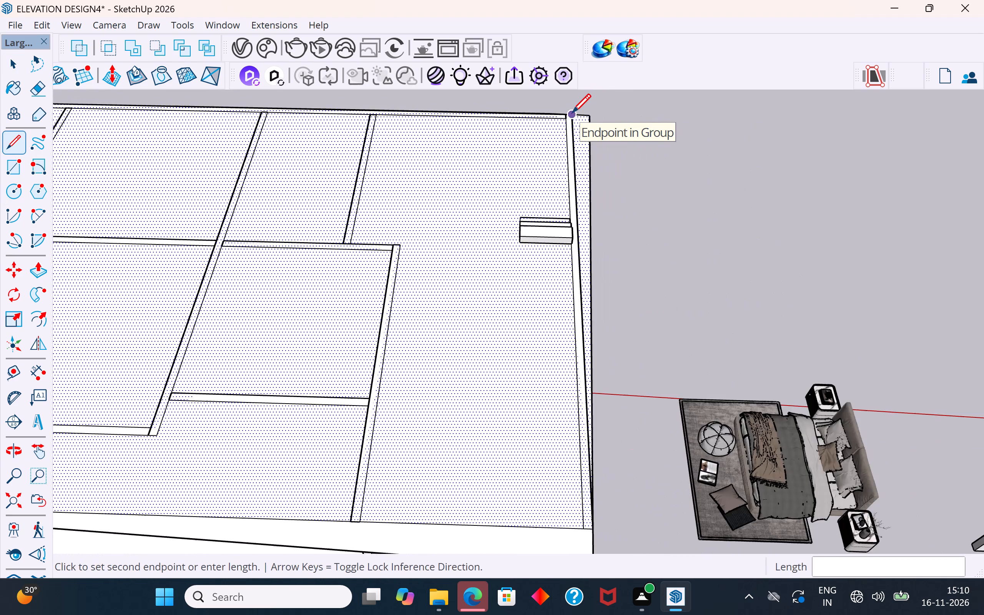
scroll(572, 115, "down", 5)
scroll(581, 342, "up", 13)
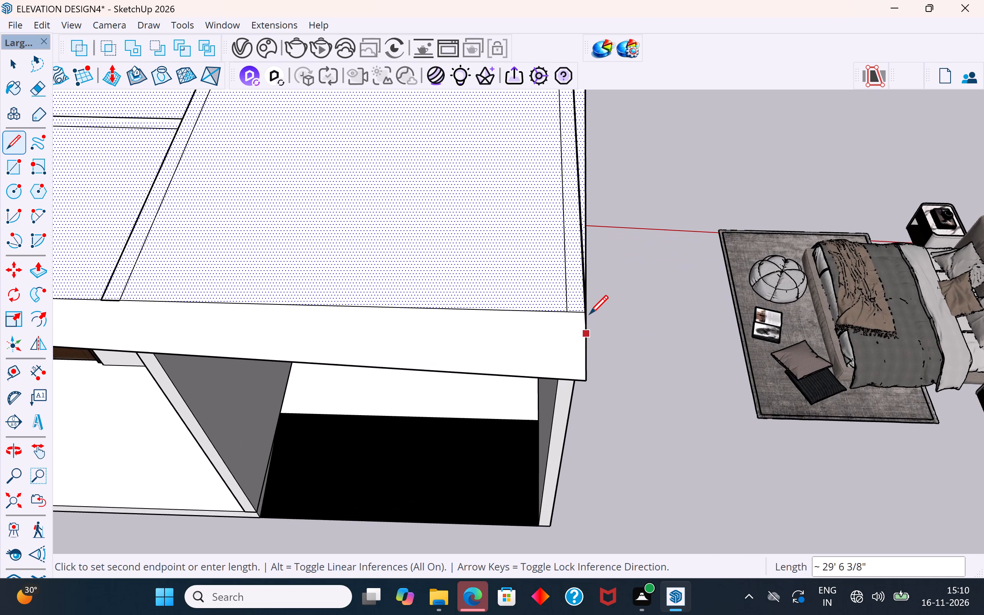
scroll(589, 316, "up", 6)
left_click(566, 291)
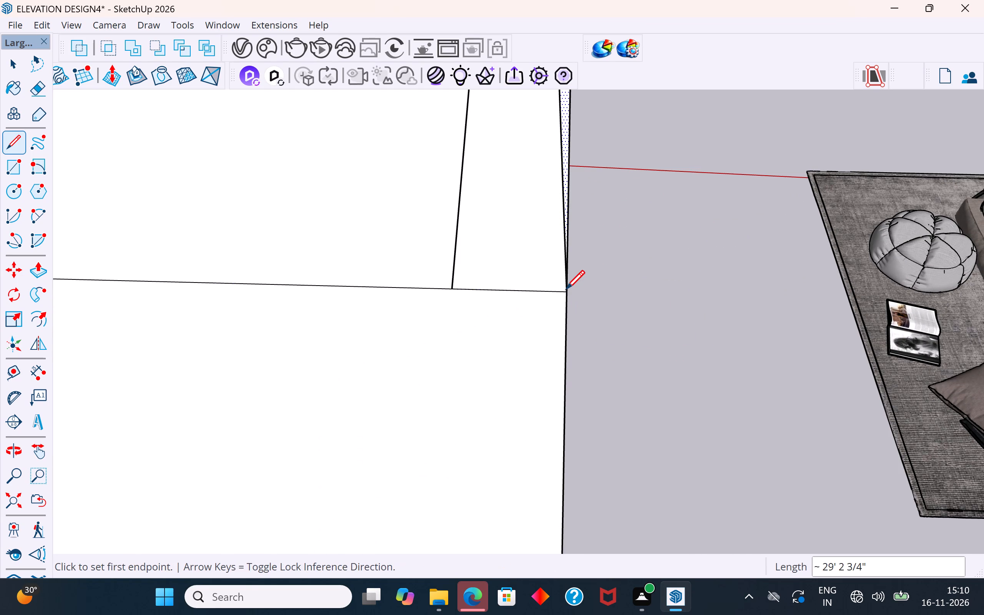
Delete the roof strip overhanging the front slab edge together with its leftover outer edges at the carport end.
left_click(13, 62)
left_click(558, 386)
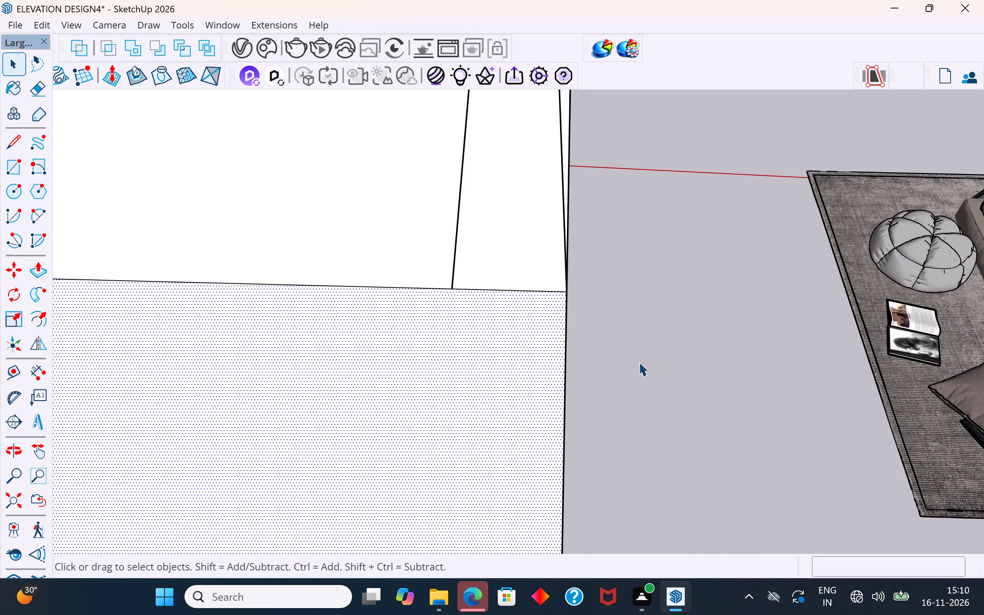
left_click(639, 362)
scroll(617, 433, "down", 10)
middle_click_drag(635, 431, 791, 440)
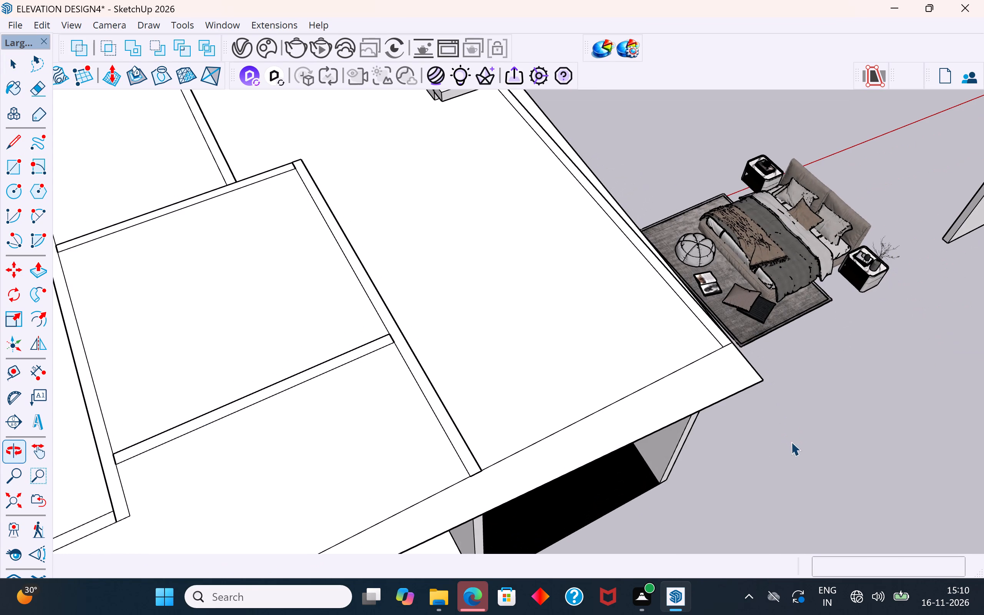
left_click(720, 379)
key("Delete")
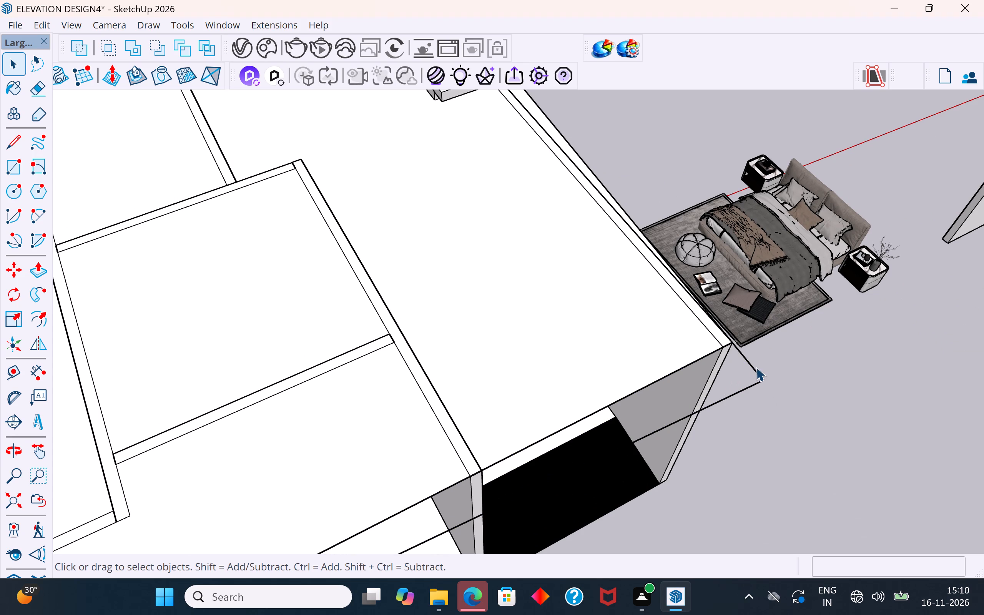
left_click(752, 369)
key("Delete")
left_click_drag(769, 375, 755, 391)
key("Delete")
Delete the stray short edges and the vertical line at the roof's front corner on the living room end.
scroll(658, 445, "down", 10)
scroll(603, 397, "down", 3)
middle_click_drag(600, 436, 864, 253)
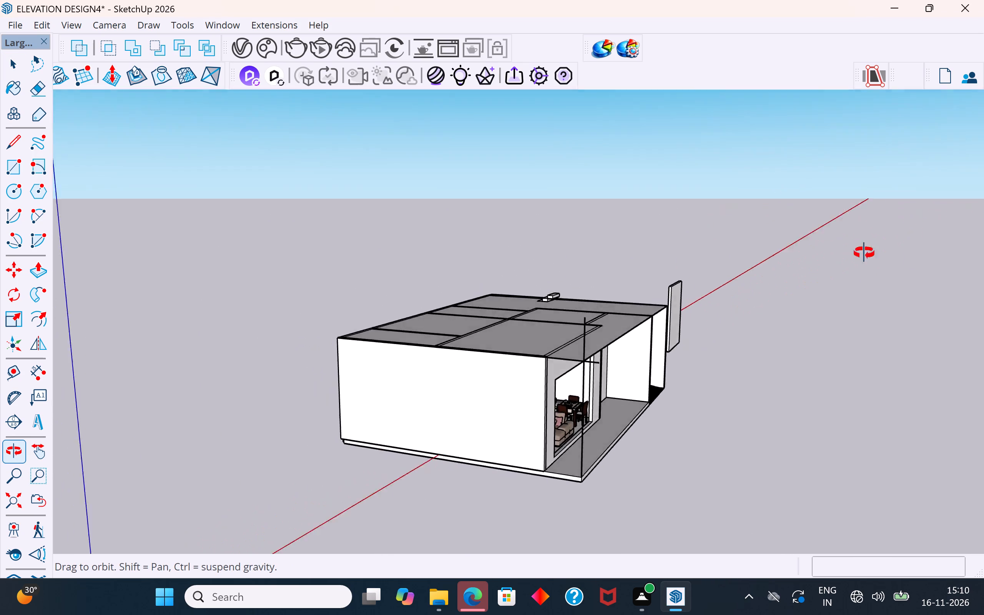
middle_click_drag(864, 253, 959, 333)
scroll(698, 428, "up", 5)
left_click(733, 401)
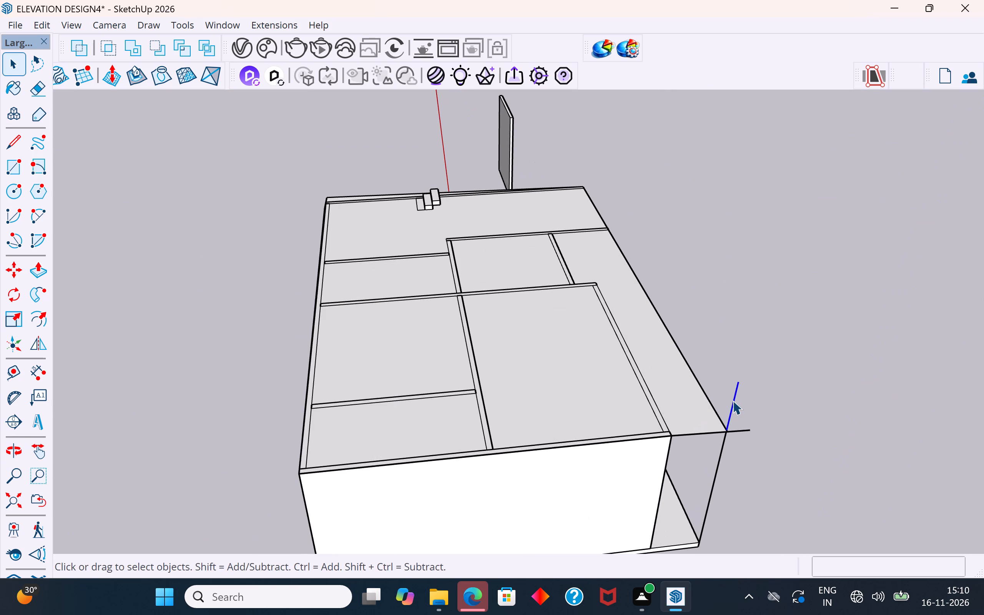
key("Delete")
left_click(735, 431)
key("Delete")
left_click_drag(730, 451, 714, 458)
key("Delete")
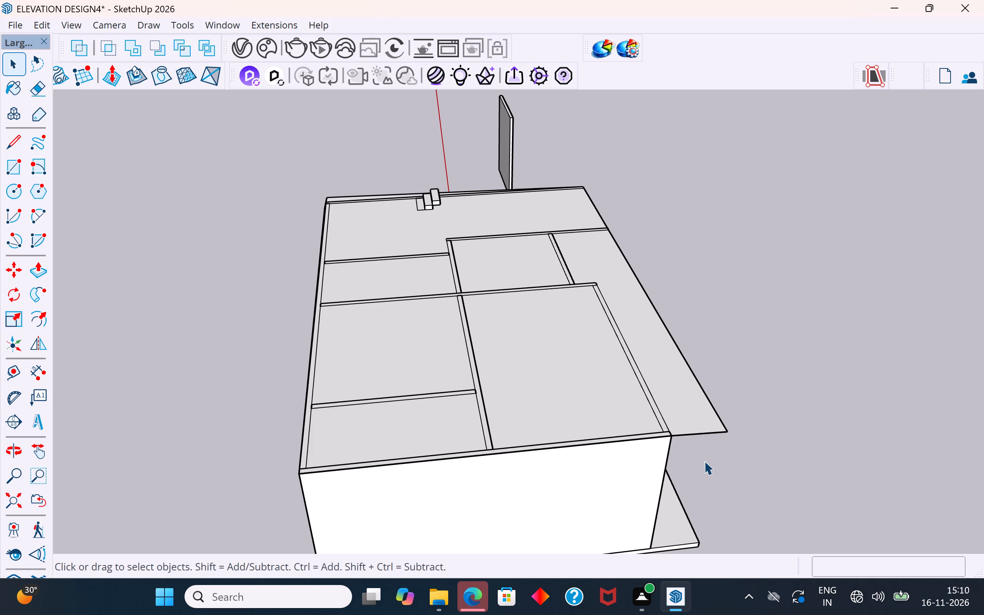
Delete the roof strip overhanging the carport-end wall together with its leftover rear and outer edges.
scroll(704, 461, "down", 4)
middle_click_drag(717, 459, 483, 179)
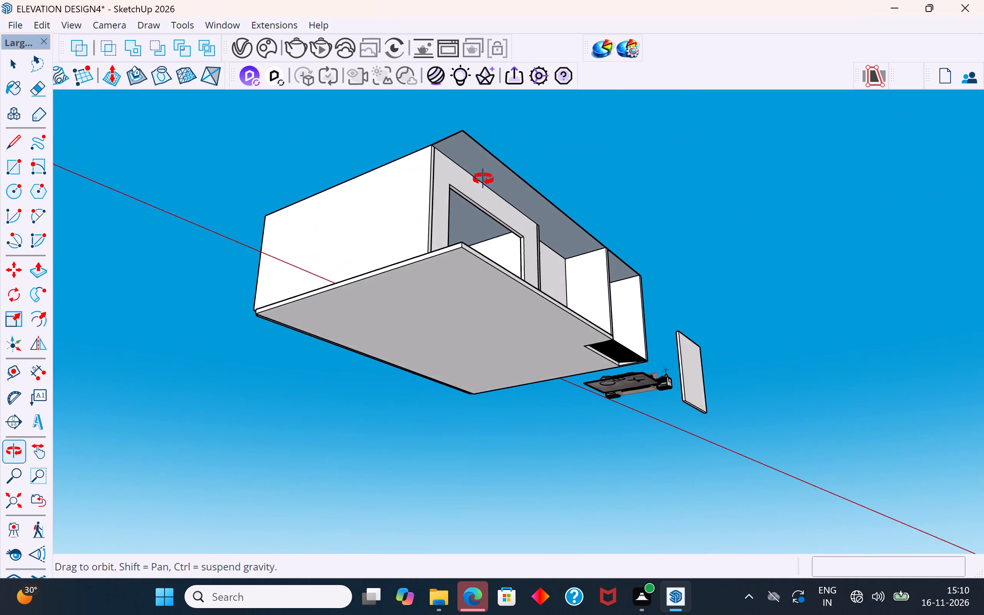
middle_click_drag(483, 179, 519, 499)
scroll(501, 244, "up", 4)
middle_click_drag(656, 343, 427, 448)
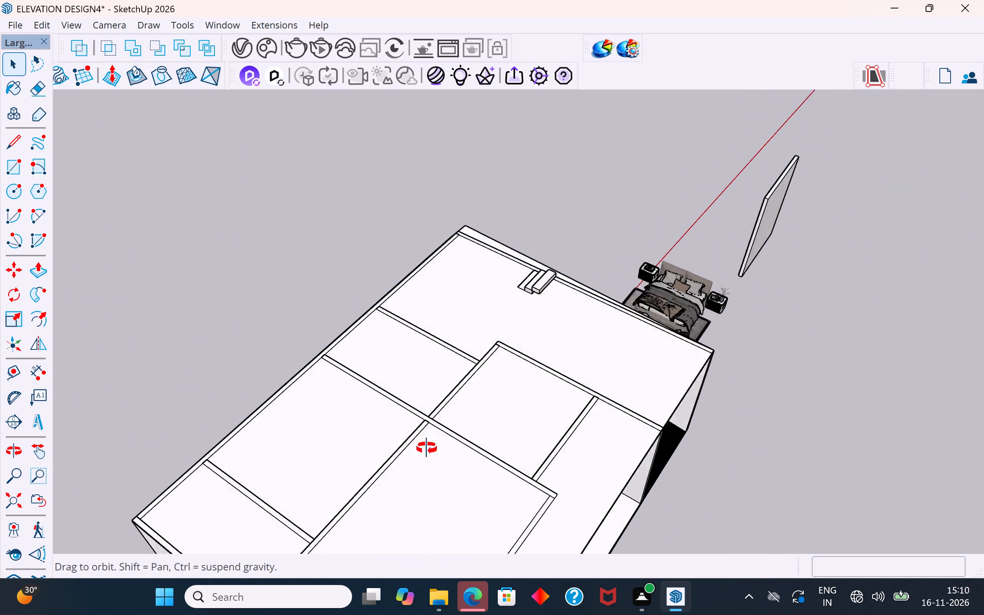
middle_click_drag(427, 448, 193, 488)
scroll(548, 394, "up", 4)
left_click(632, 243)
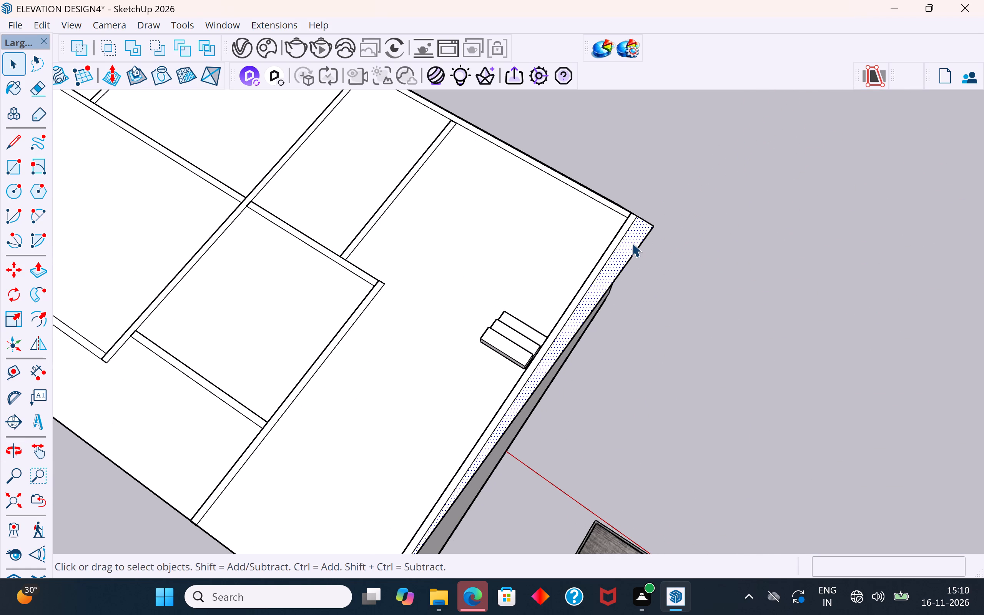
key("Delete")
left_click(649, 221)
key("Delete")
left_click(649, 231)
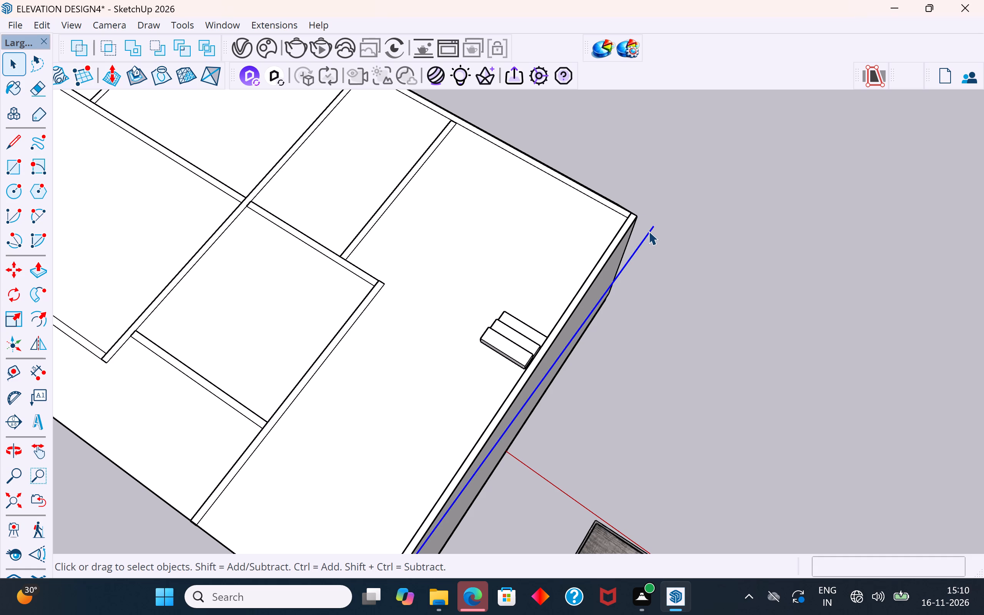
key("Delete")
Delete the two stacked blocks standing on the roof beside the carport-end wall.
scroll(649, 230, "down", 9)
middle_click_drag(556, 384, 735, 197)
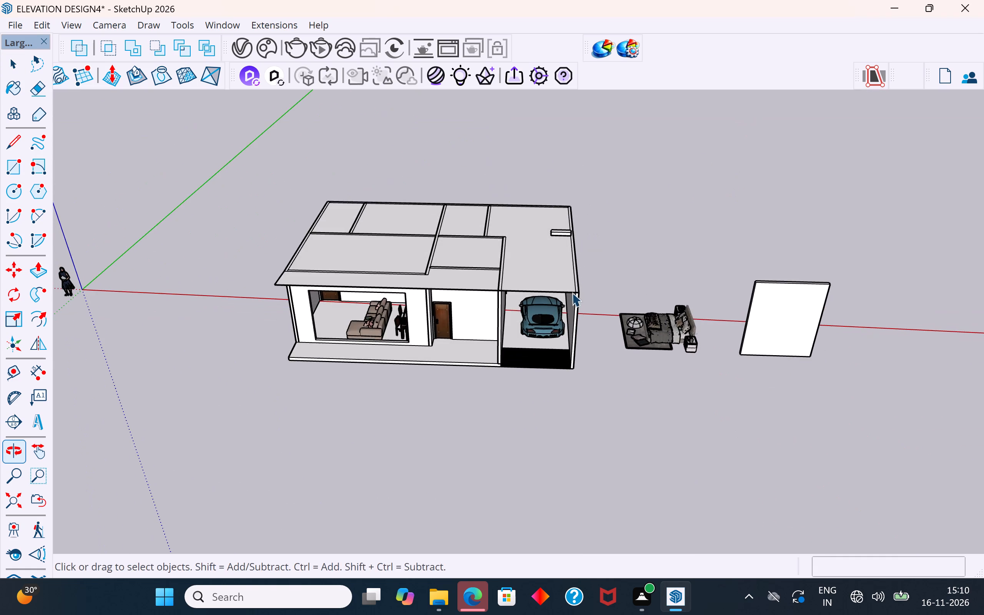
scroll(502, 279, "up", 3)
middle_click_drag(567, 208, 590, 148)
scroll(558, 230, "up", 6)
middle_click_drag(580, 249, 232, 312)
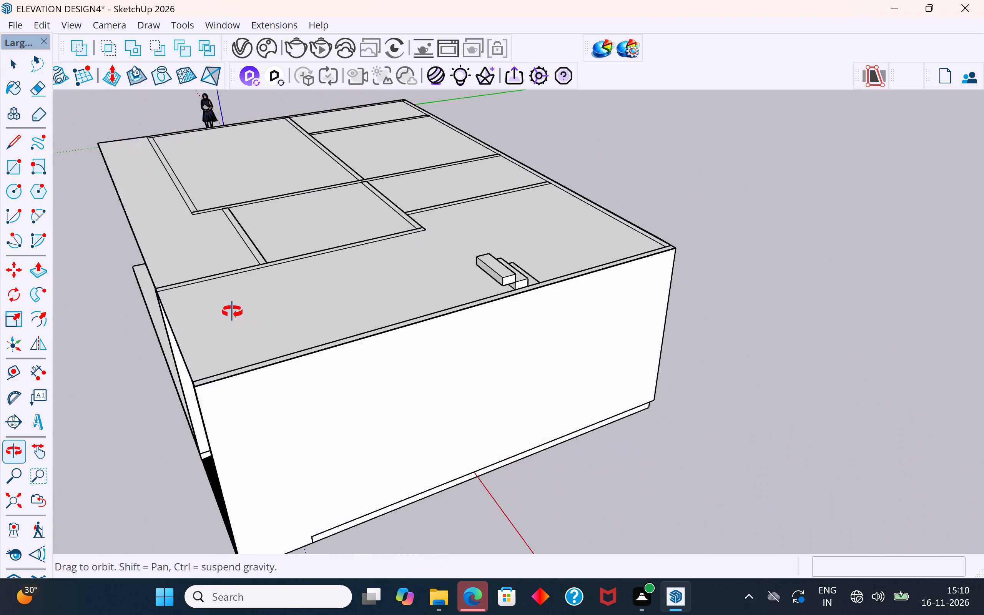
middle_click_drag(232, 312, 232, 312)
scroll(502, 272, "up", 6)
middle_click_drag(514, 294, 514, 219)
scroll(514, 219, "up", 7)
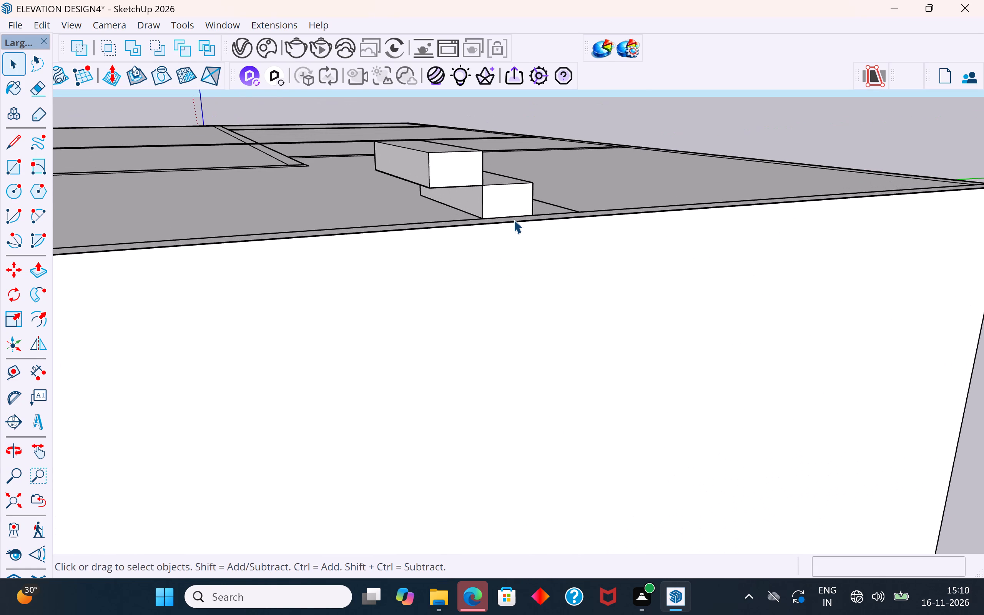
left_click(514, 208)
key("Delete")
left_click(442, 168)
key("Delete")
Push/Pull the roof face upward by 6" to form the roof slab.
scroll(574, 284, "down", 4)
left_click(406, 209)
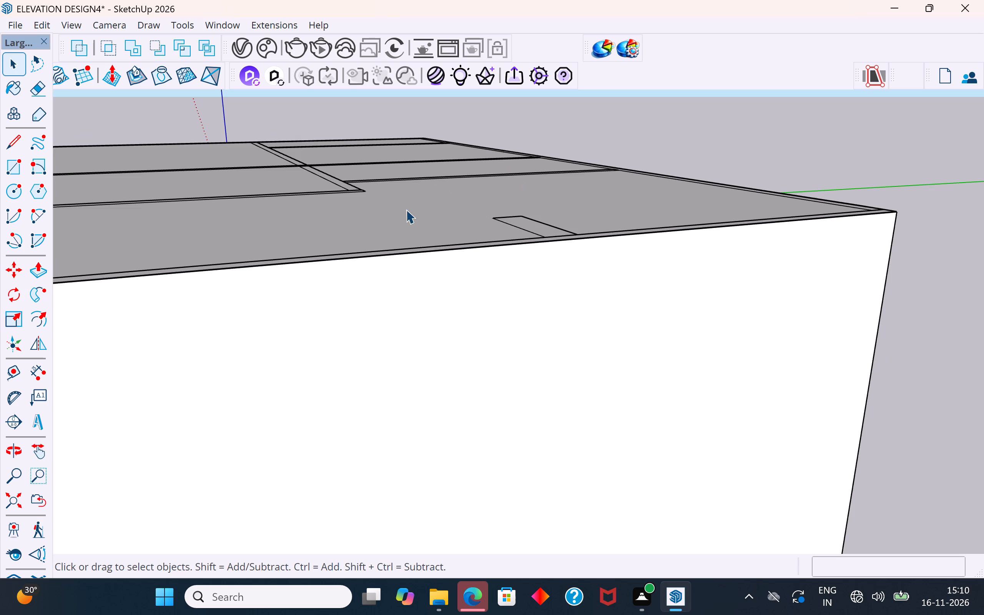
scroll(663, 299, "down", 6)
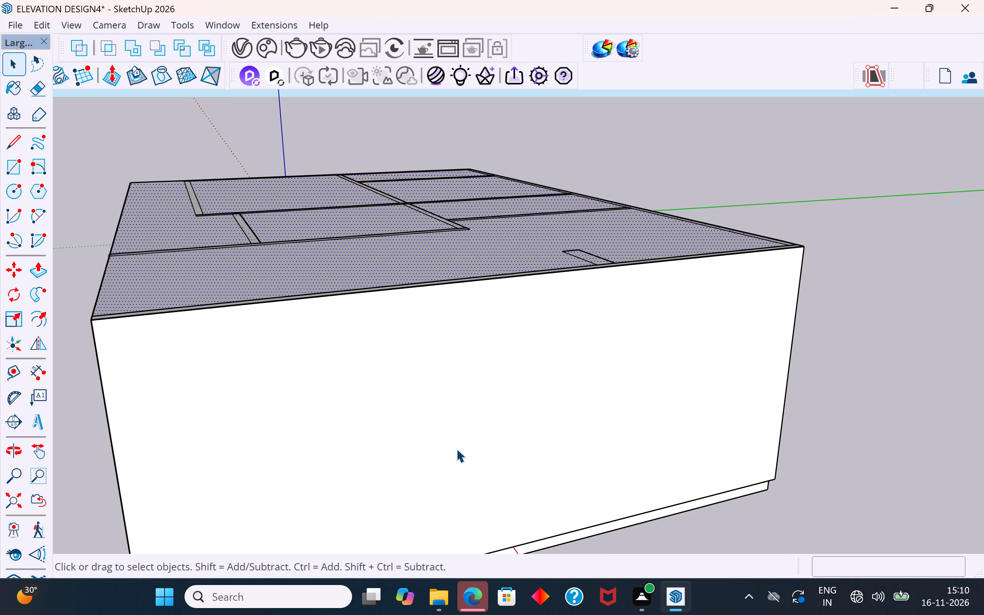
left_click(37, 274)
left_click(797, 240)
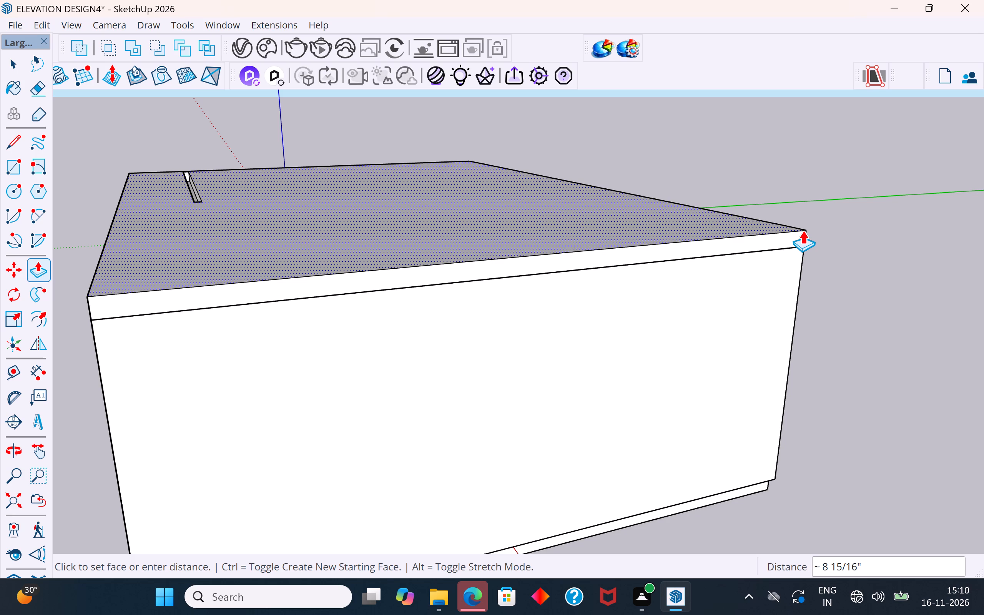
type("6\"")
key("Return")
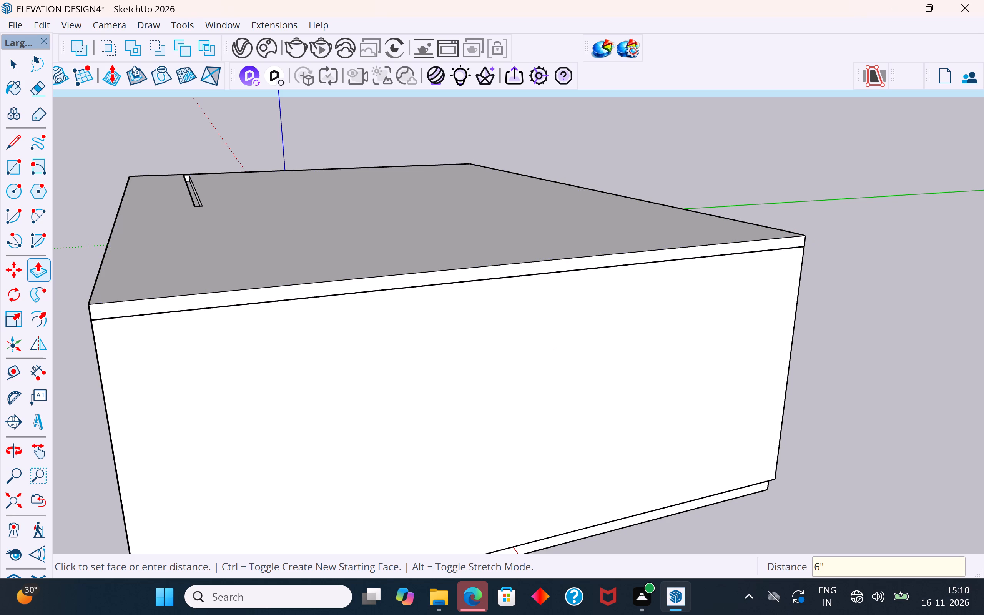
Examine the roof slab from the front and from below, checking its overhang above the porch.
left_click(7, 65)
left_click(229, 151)
scroll(361, 165, "down", 4)
middle_click_drag(337, 193, 869, 110)
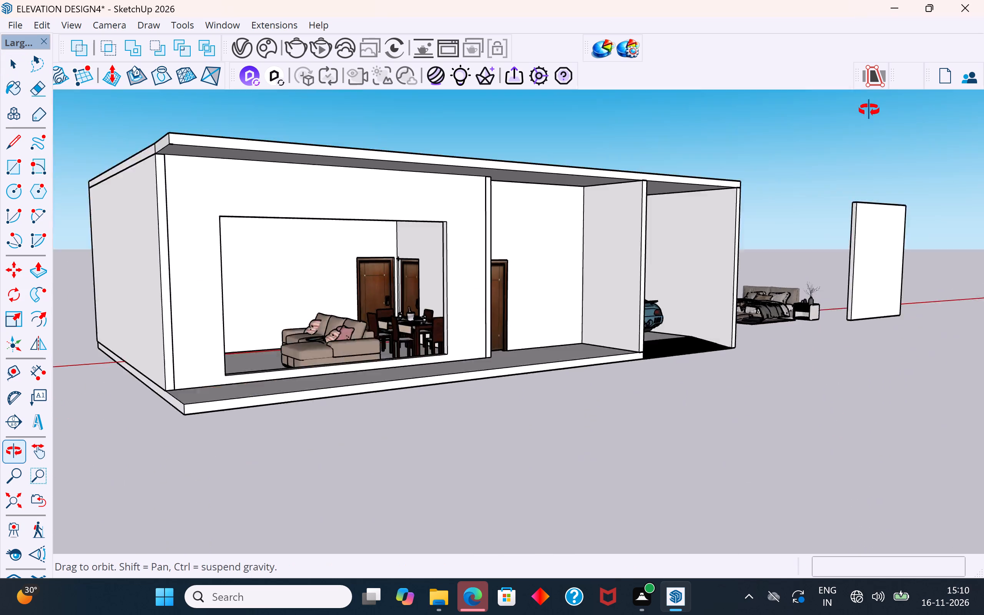
middle_click_drag(869, 110, 899, 239)
middle_click_drag(369, 389, 520, 116)
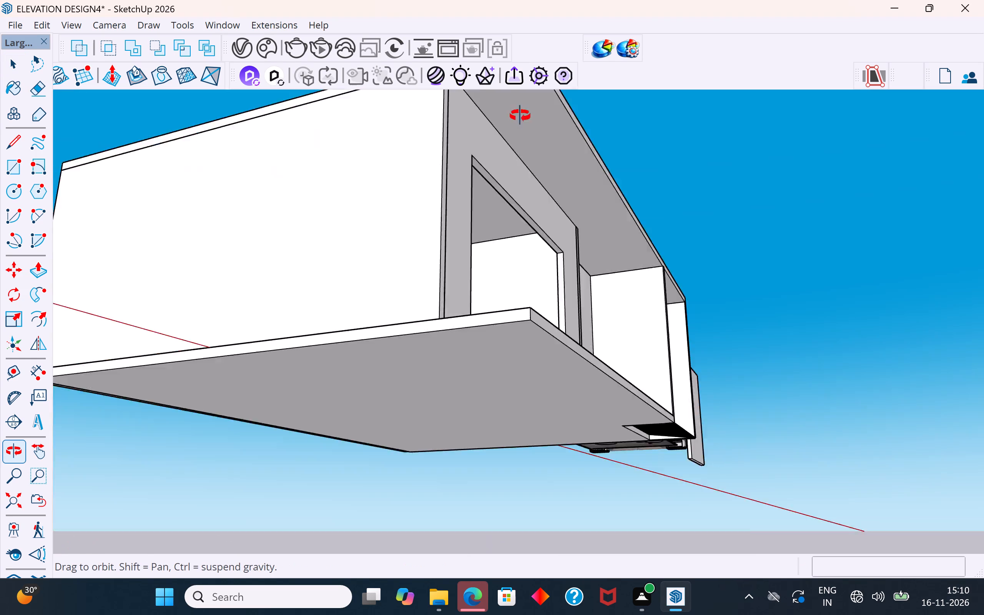
middle_click_drag(520, 116, 467, 175)
left_click(504, 117)
scroll(509, 314, "down", 3)
middle_click_drag(513, 321, 559, 541)
Cover the narrow slot in the roof slab's top near the living room end with a 5" by 19' 7" rectangle.
scroll(488, 357, "up", 4)
middle_click_drag(545, 443, 577, 507)
scroll(563, 434, "up", 1)
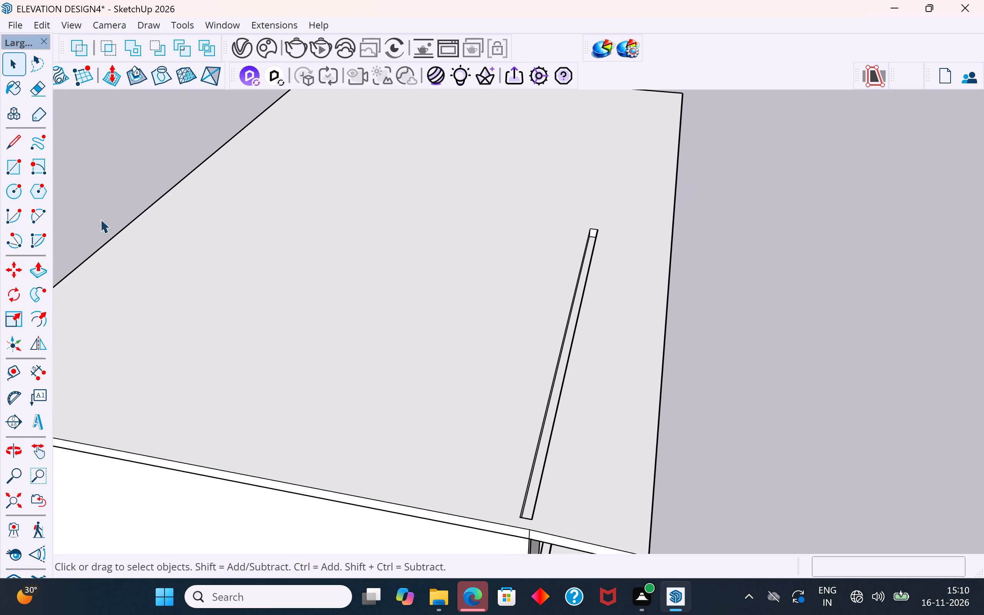
middle_click_drag(517, 421, 544, 303)
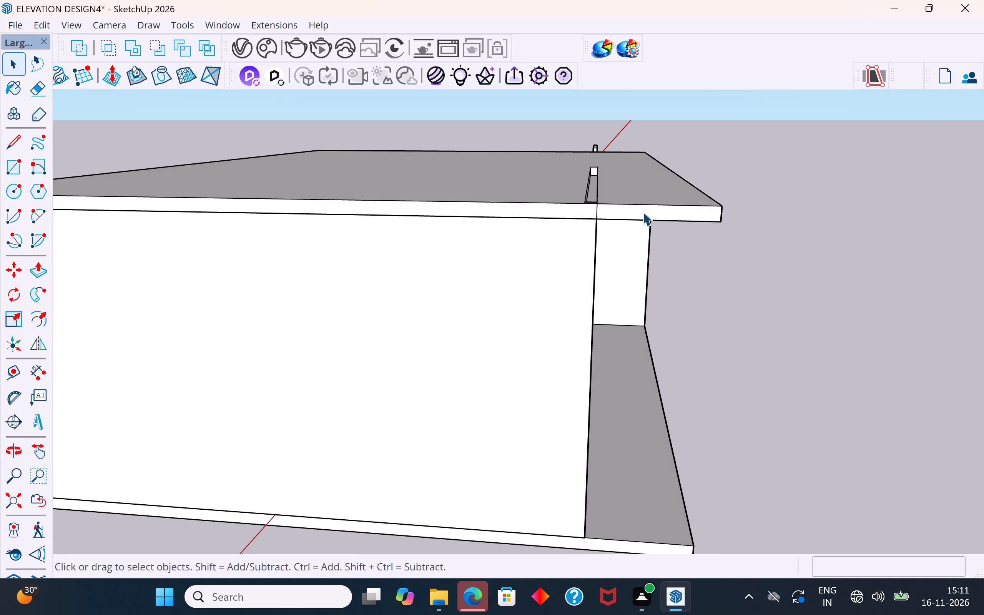
left_click(643, 212)
scroll(592, 187, "up", 4)
middle_click_drag(605, 195, 641, 200)
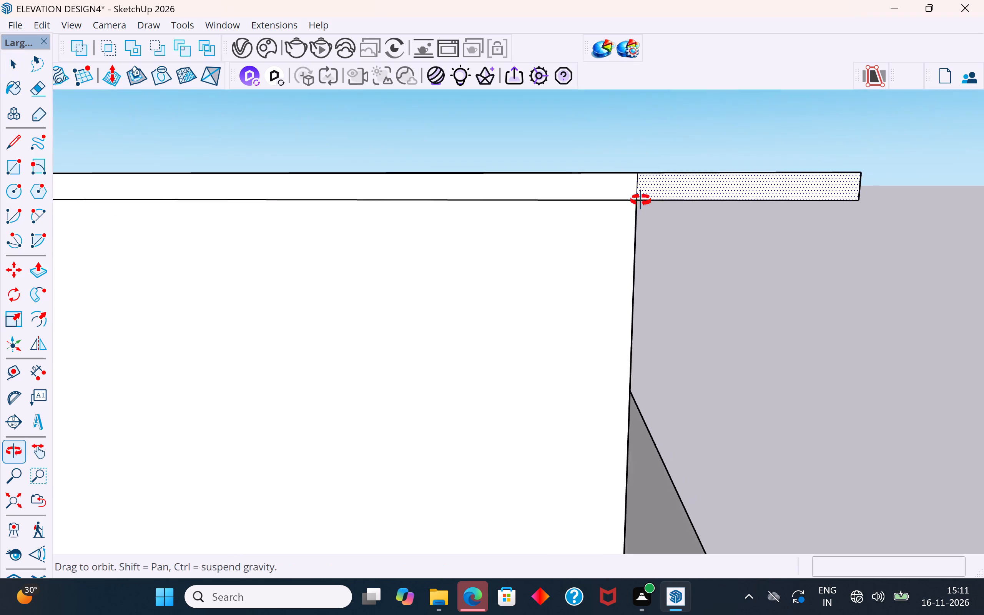
middle_click_drag(641, 200, 633, 239)
left_click(620, 272)
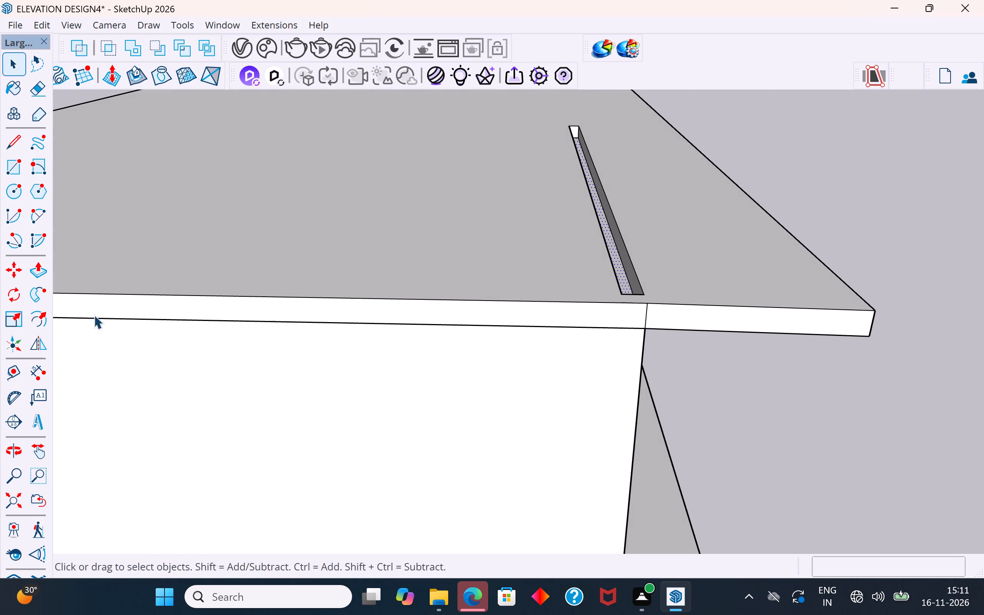
left_click(21, 170)
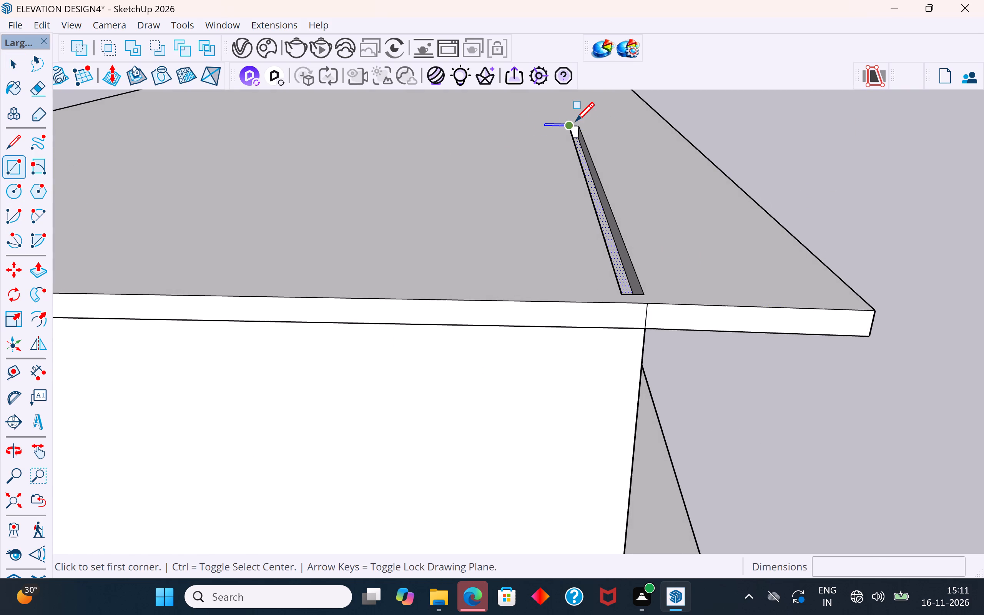
left_click(570, 123)
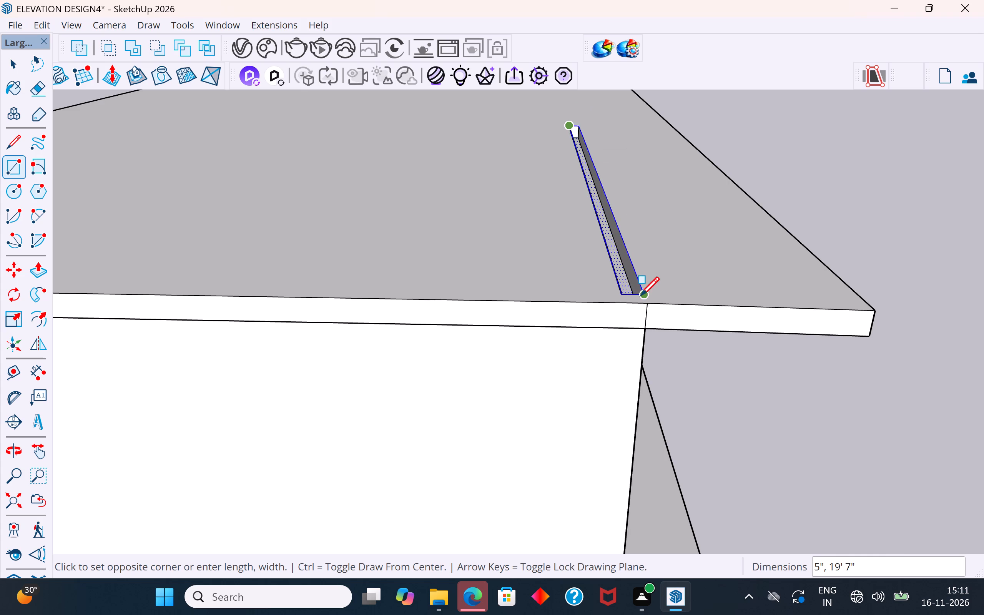
left_click(640, 298)
Erase the covering rectangle's two long edges and its end edge nearest the front of the roof slab.
left_click(12, 64)
left_click(35, 90)
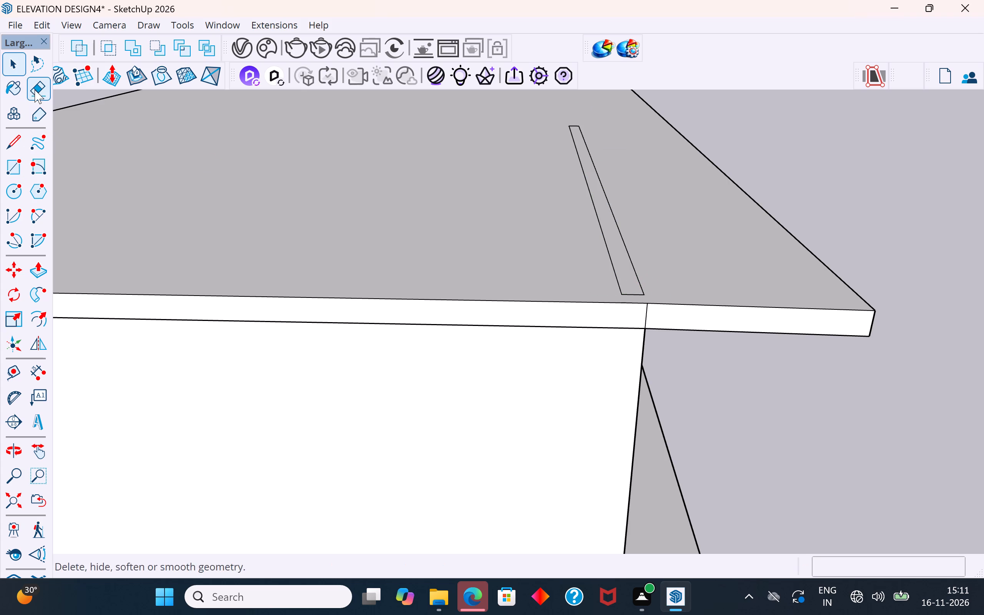
left_click_drag(716, 201, 560, 246)
left_click_drag(566, 117, 578, 130)
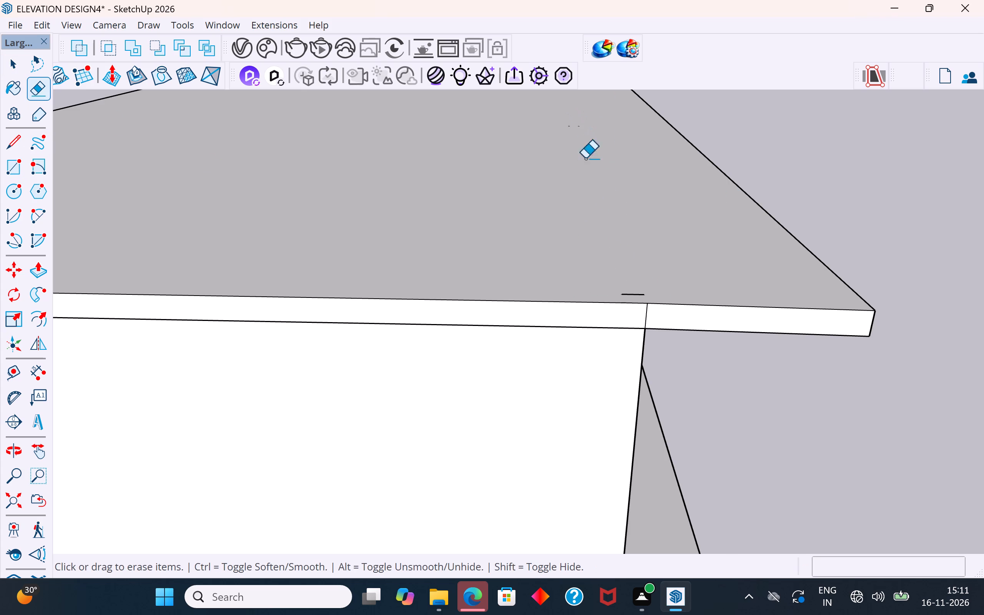
left_click_drag(637, 298, 634, 287)
scroll(633, 288, "up", 9)
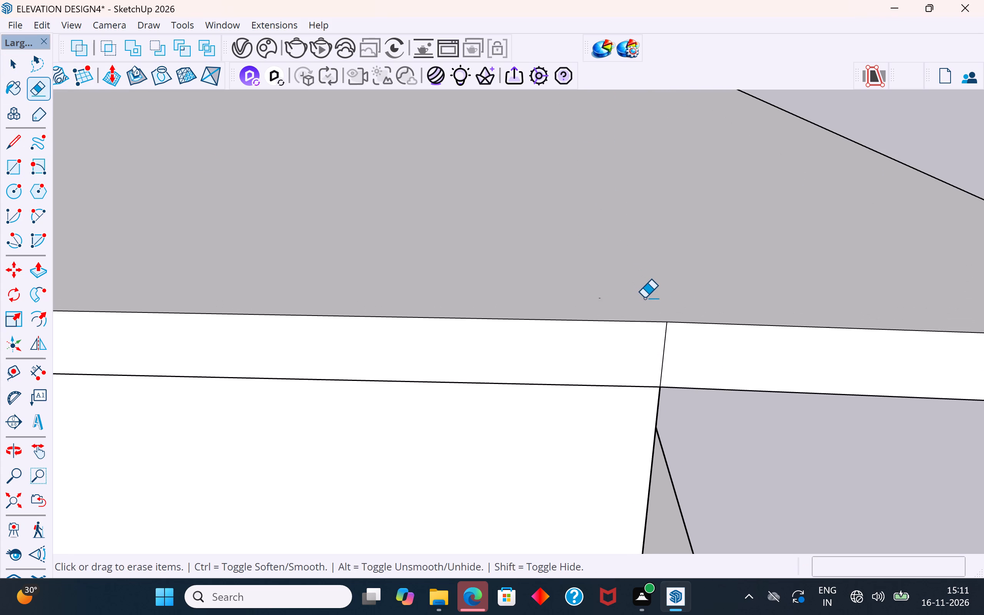
left_click(656, 298)
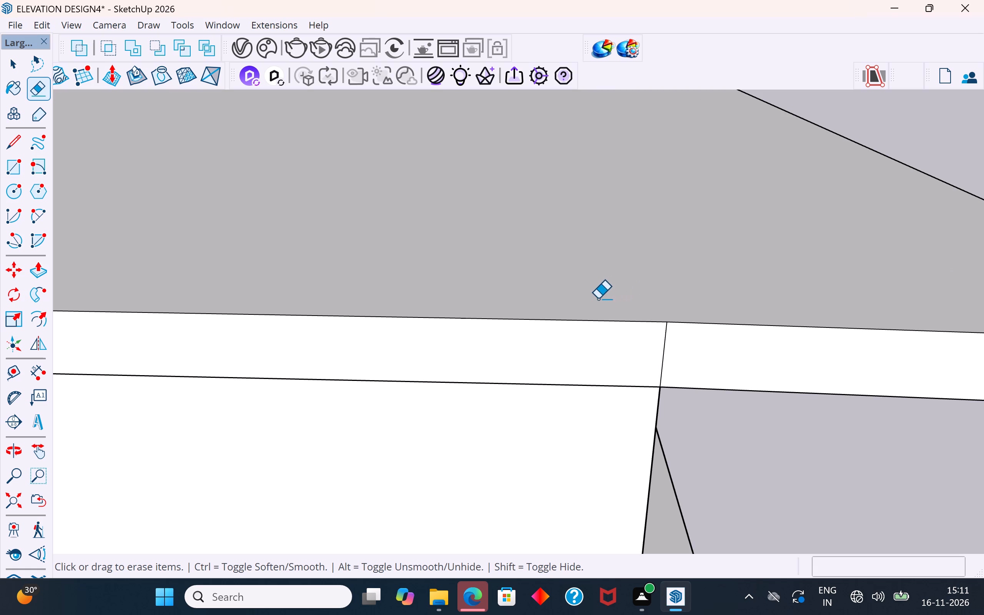
left_click(598, 299)
left_click(598, 297)
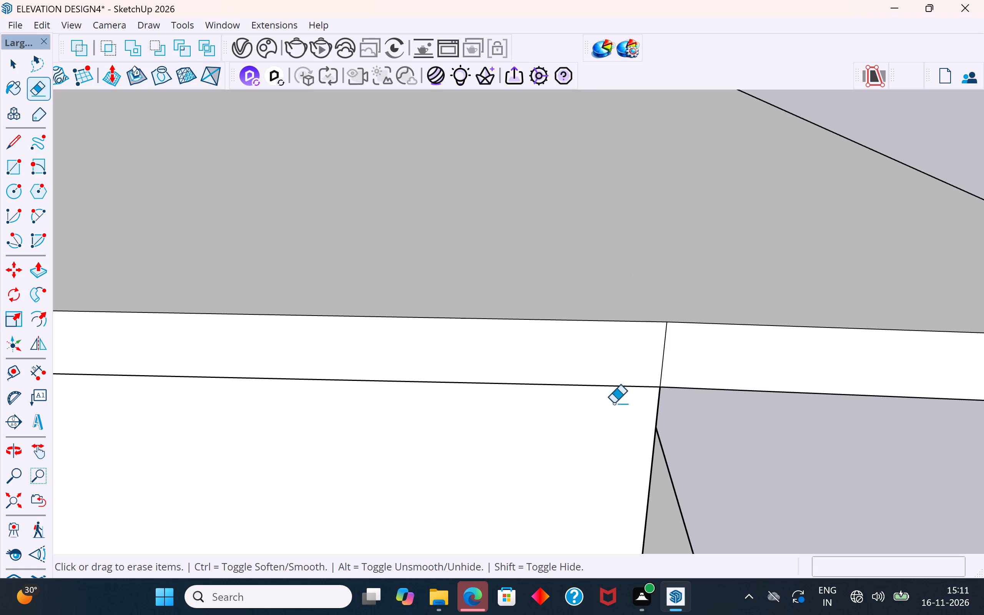
Erase the tiny leftover edge of the covering rectangle at its far end on the roof slab's top.
scroll(581, 442, "down", 14)
scroll(583, 201, "up", 4)
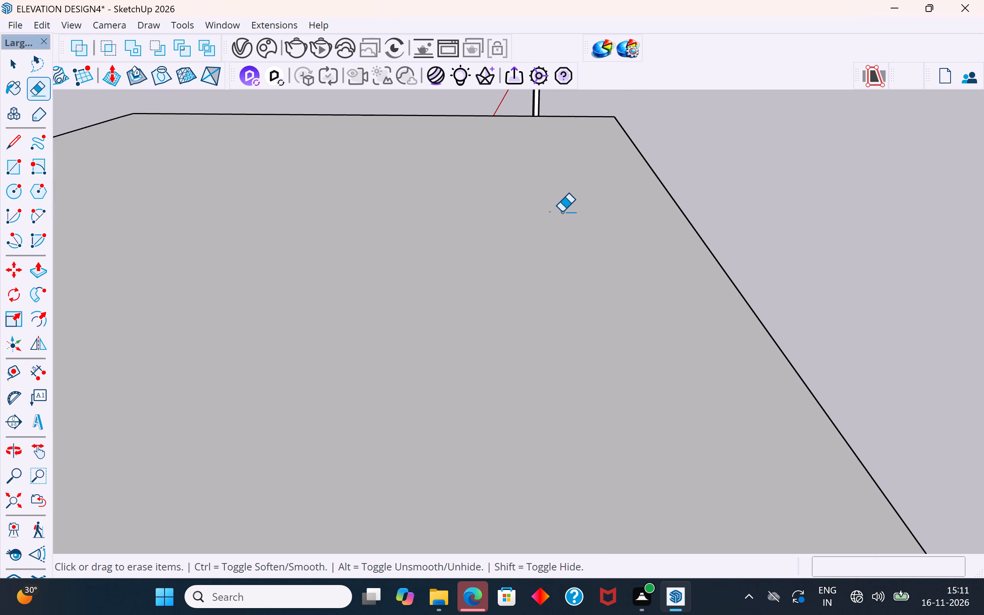
left_click(562, 208)
left_click(563, 209)
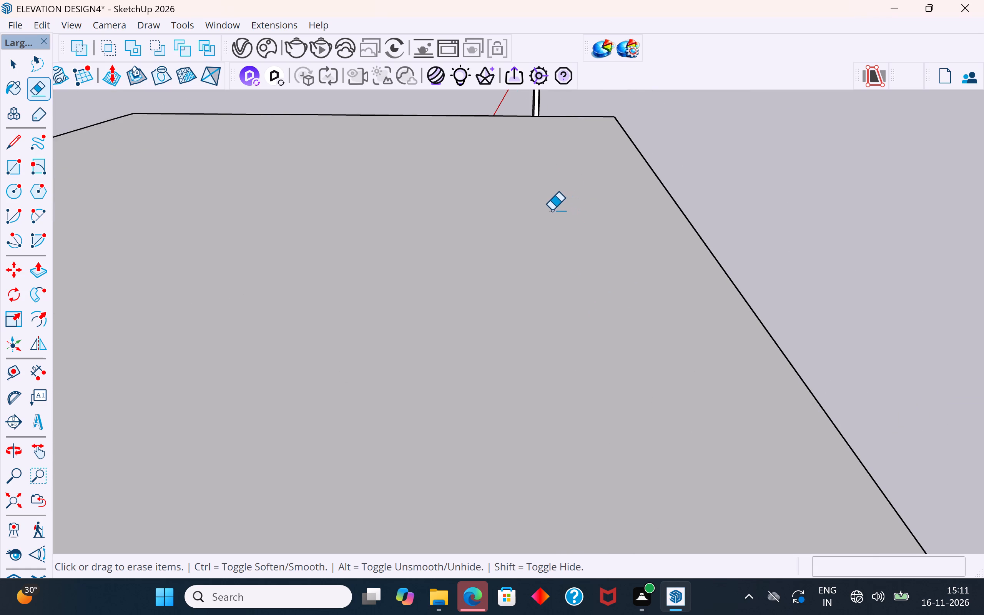
left_click(549, 210)
left_click(559, 210)
scroll(599, 290, "down", 2)
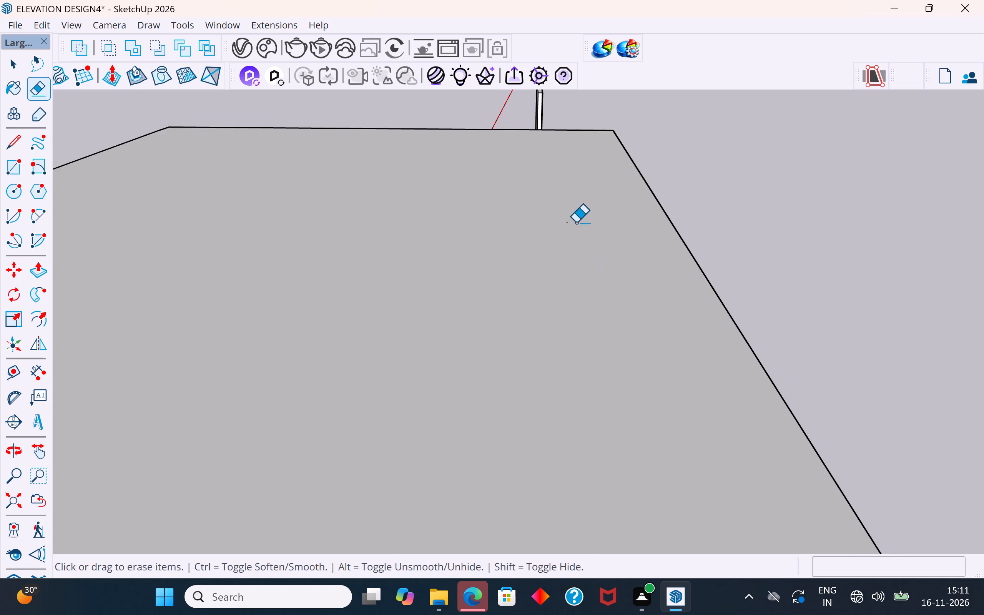
scroll(575, 215, "up", 20)
scroll(575, 215, "up", 3)
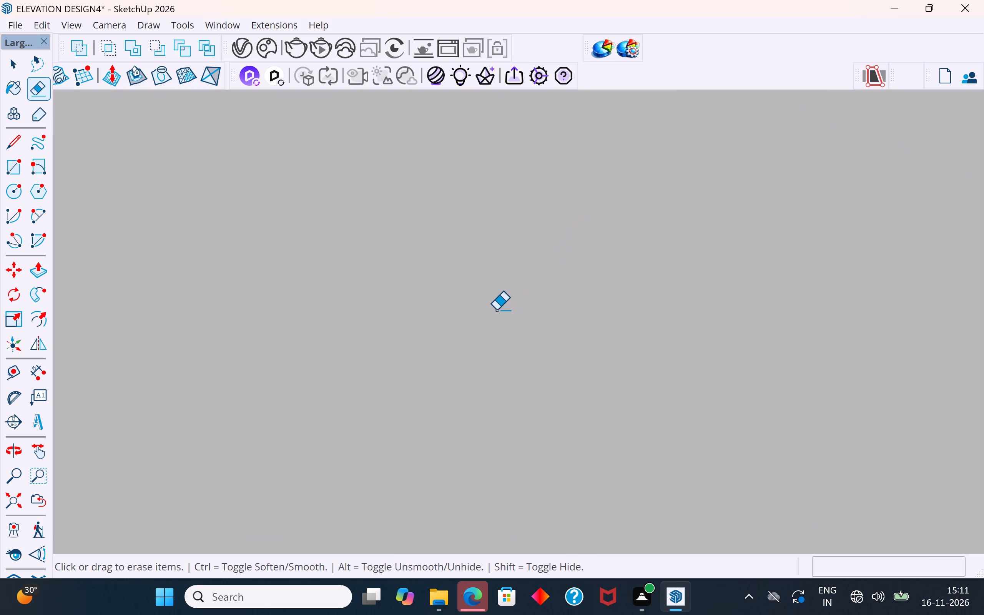
left_click(496, 310)
left_click(7, 60)
Examine the roof slab, porch and carport from above, from the front and from low angles.
scroll(481, 264, "down", 8)
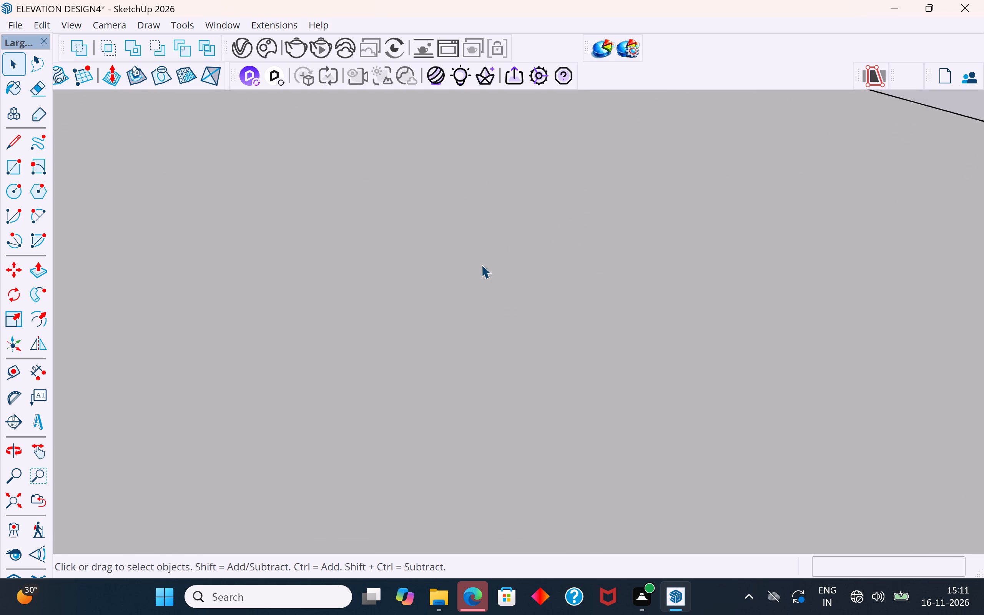
scroll(481, 264, "down", 13)
scroll(701, 303, "down", 15)
middle_click_drag(674, 312, 407, 357)
scroll(472, 295, "down", 7)
middle_click_drag(497, 316, 422, 278)
scroll(561, 280, "down", 2)
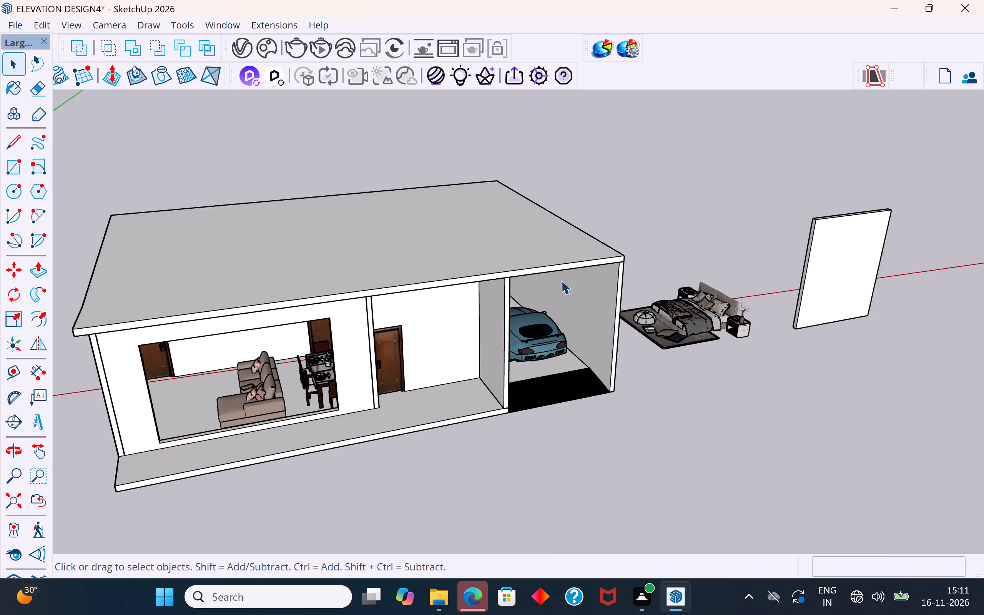
scroll(561, 280, "down", 7)
scroll(653, 292, "up", 3)
scroll(441, 363, "up", 4)
middle_click_drag(482, 279, 288, 221)
scroll(548, 360, "up", 3)
middle_click_drag(578, 305, 648, 446)
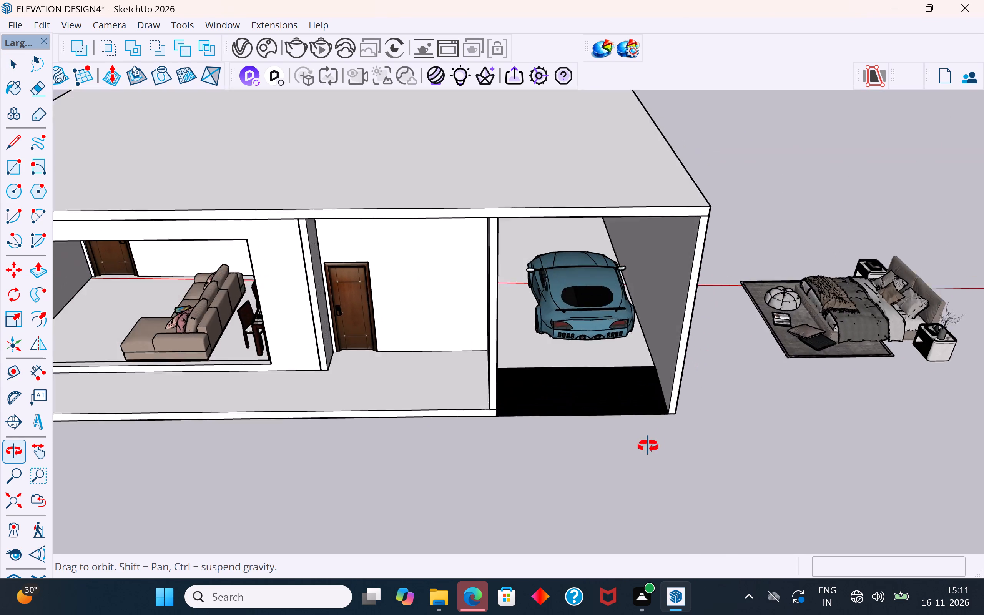
middle_click_drag(648, 446, 936, 262)
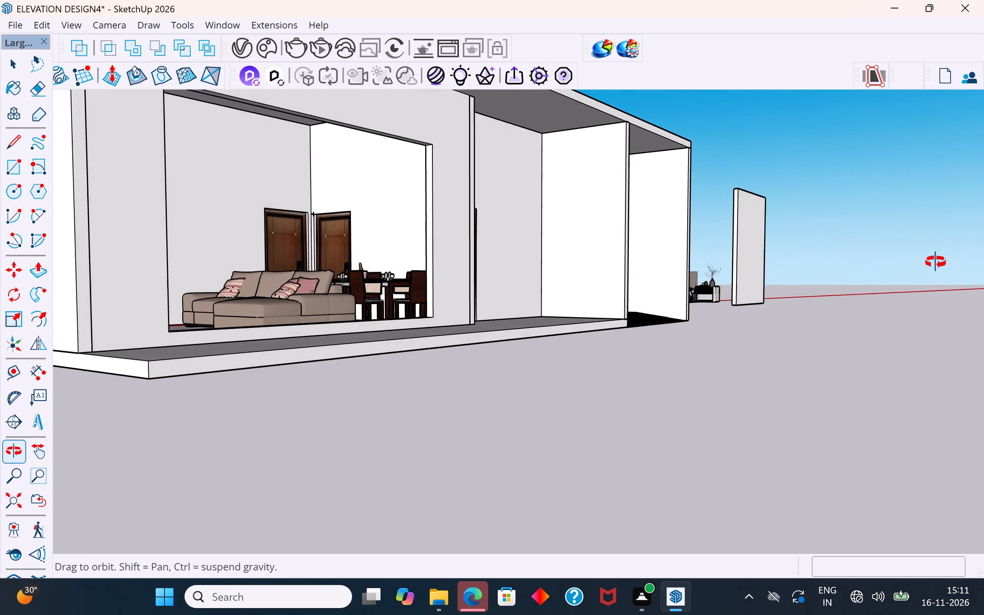
middle_click_drag(936, 262, 711, 309)
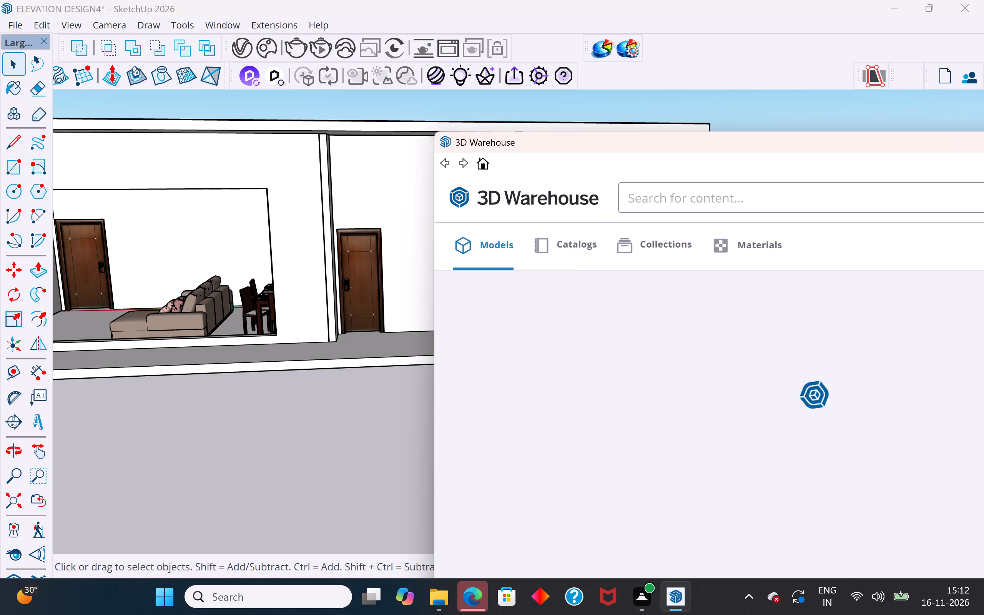
Search 3D Warehouse for CURTAIN models.
type("CURTAIN")
key("space")
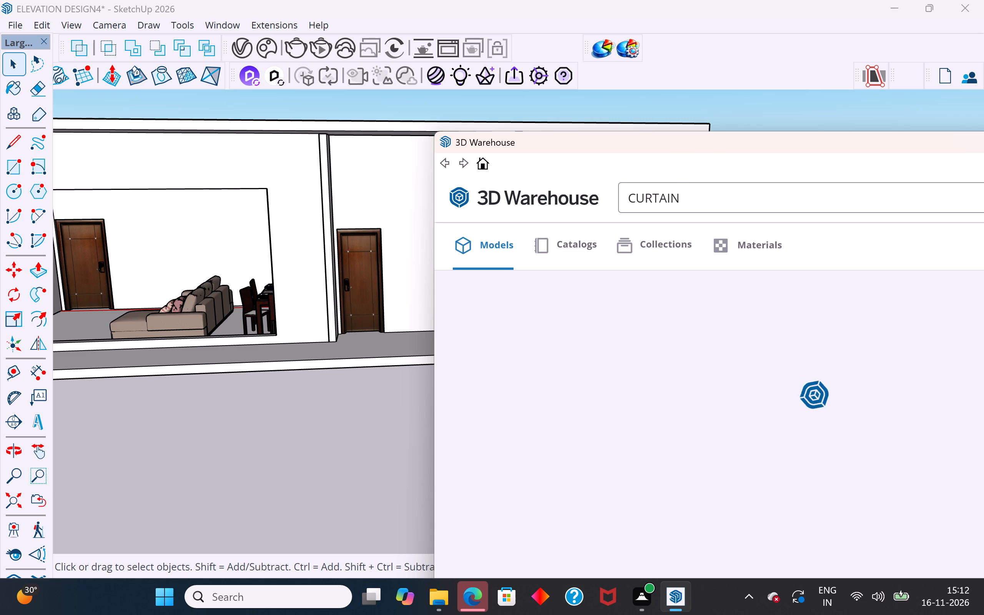
left_click_drag(792, 142, 415, 67)
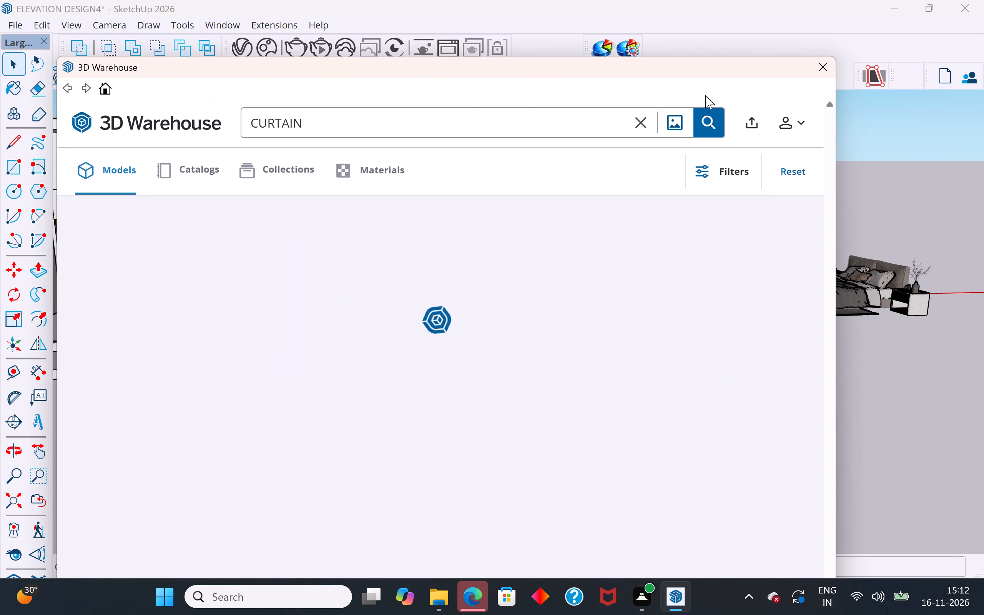
left_click(706, 118)
Move 3D Warehouse out of the way and examine the living room window, porch and carport end of the house.
left_click(884, 364)
left_click_drag(721, 63, 881, 578)
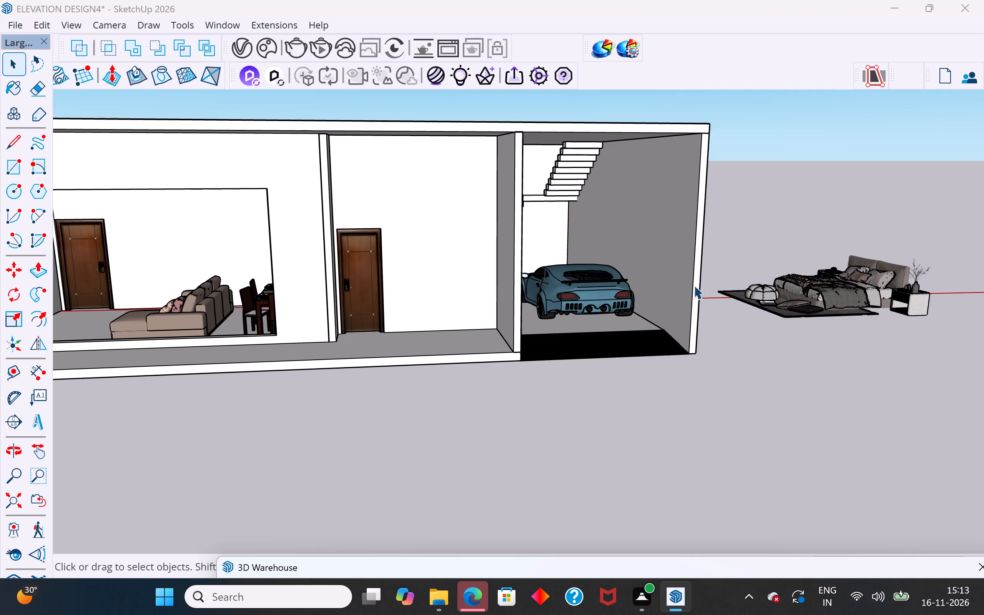
scroll(672, 277, "down", 3)
middle_click_drag(632, 321, 824, 357)
scroll(424, 274, "up", 2)
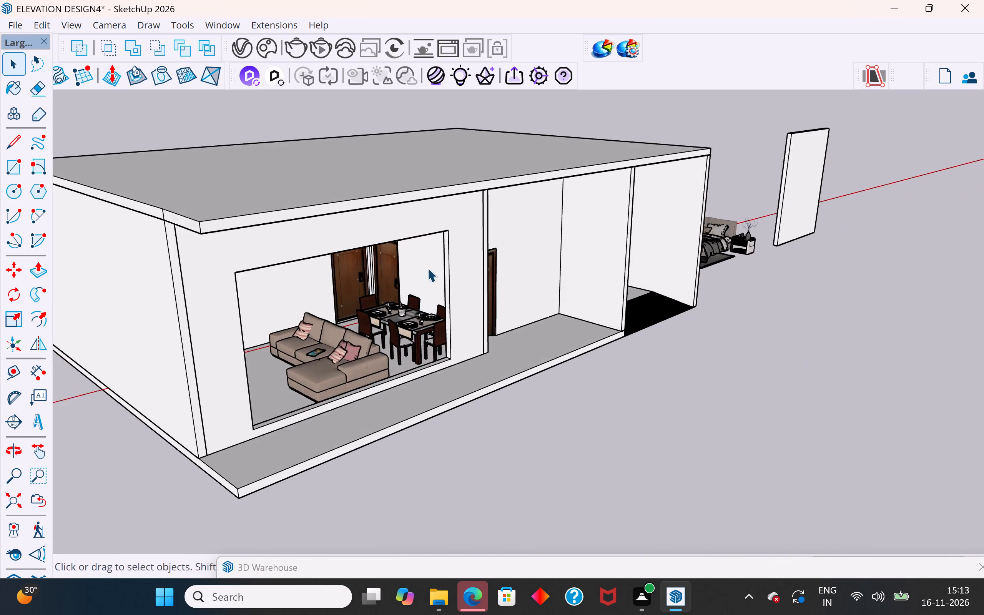
scroll(427, 268, "up", 2)
middle_click_drag(445, 270, 442, 250)
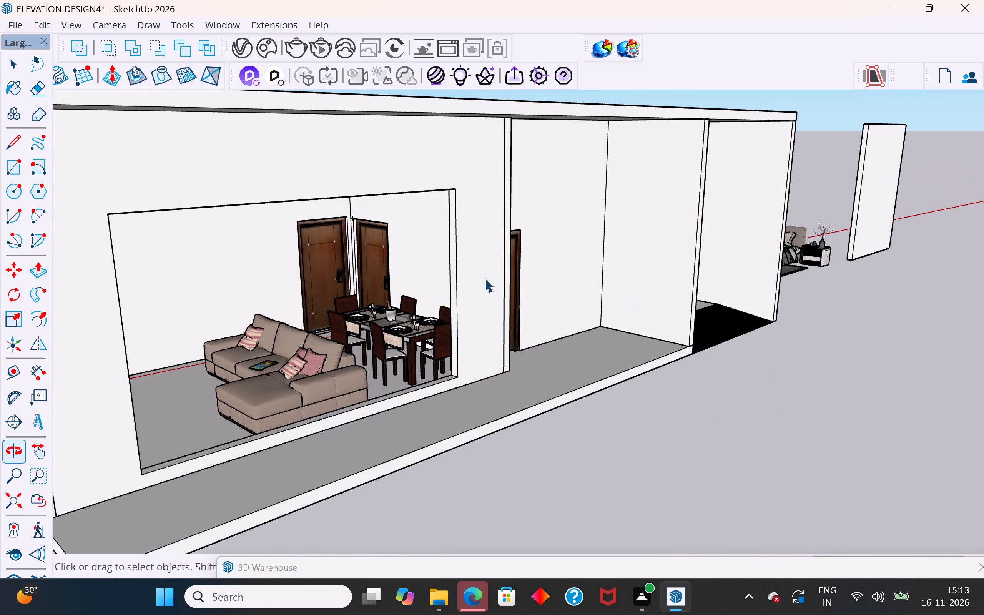
scroll(628, 298, "down", 5)
middle_click_drag(625, 311, 472, 296)
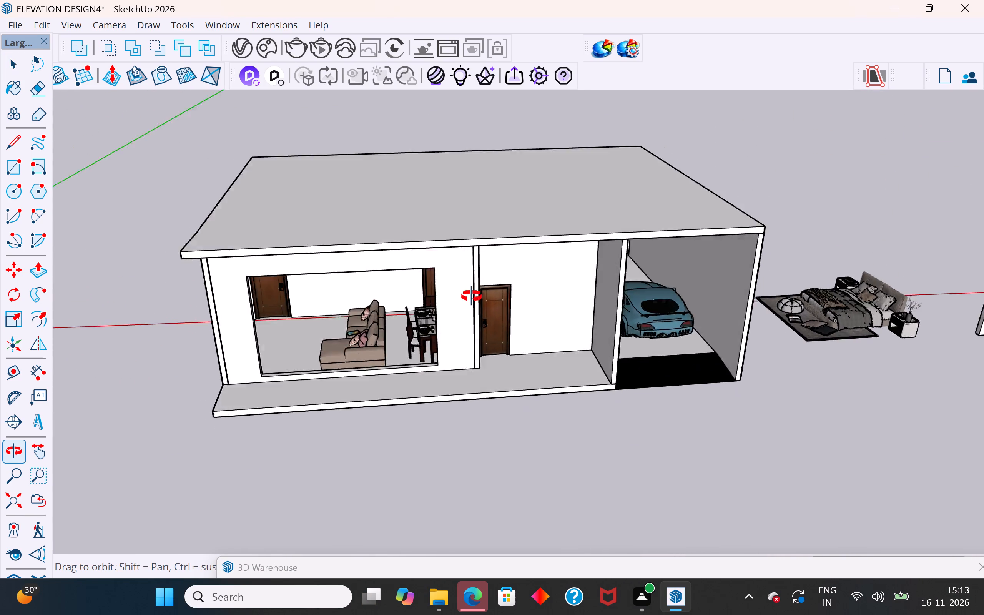
middle_click_drag(472, 296, 156, 414)
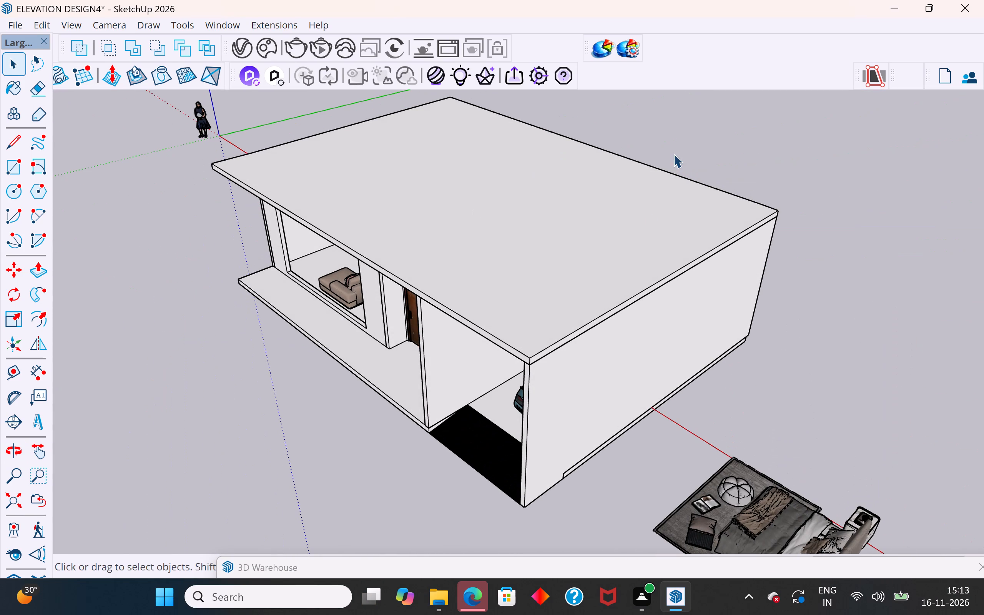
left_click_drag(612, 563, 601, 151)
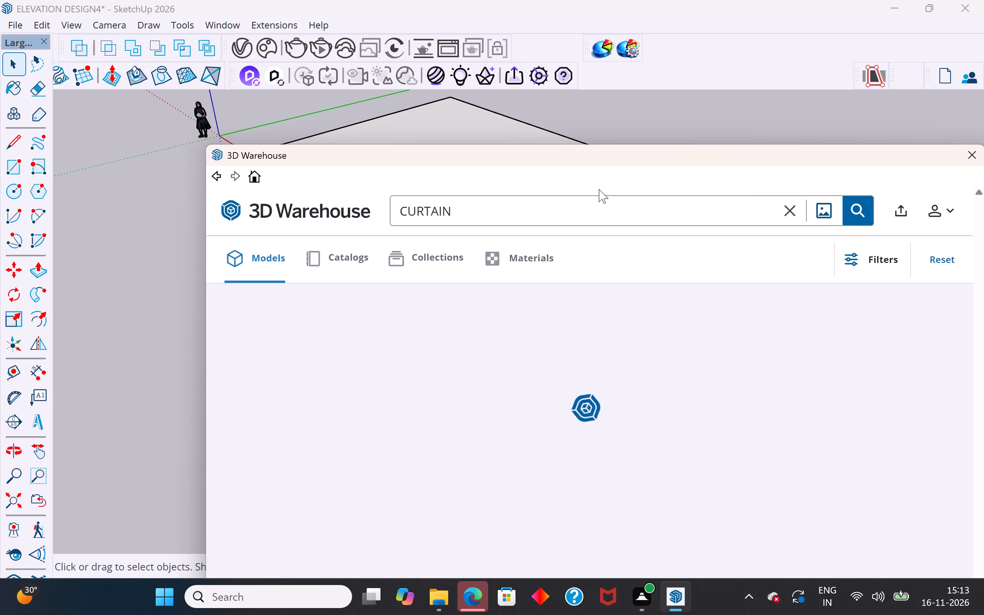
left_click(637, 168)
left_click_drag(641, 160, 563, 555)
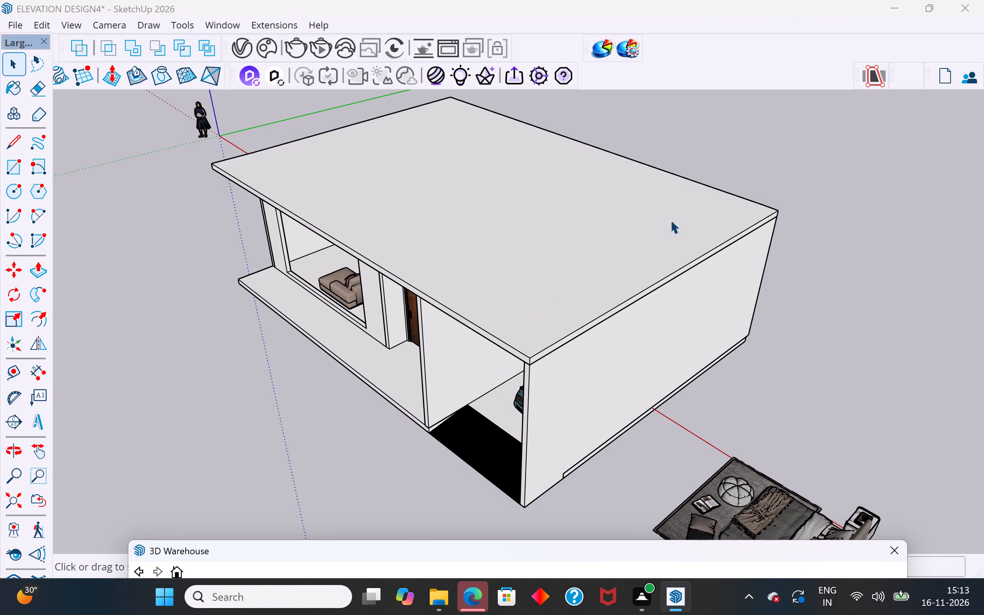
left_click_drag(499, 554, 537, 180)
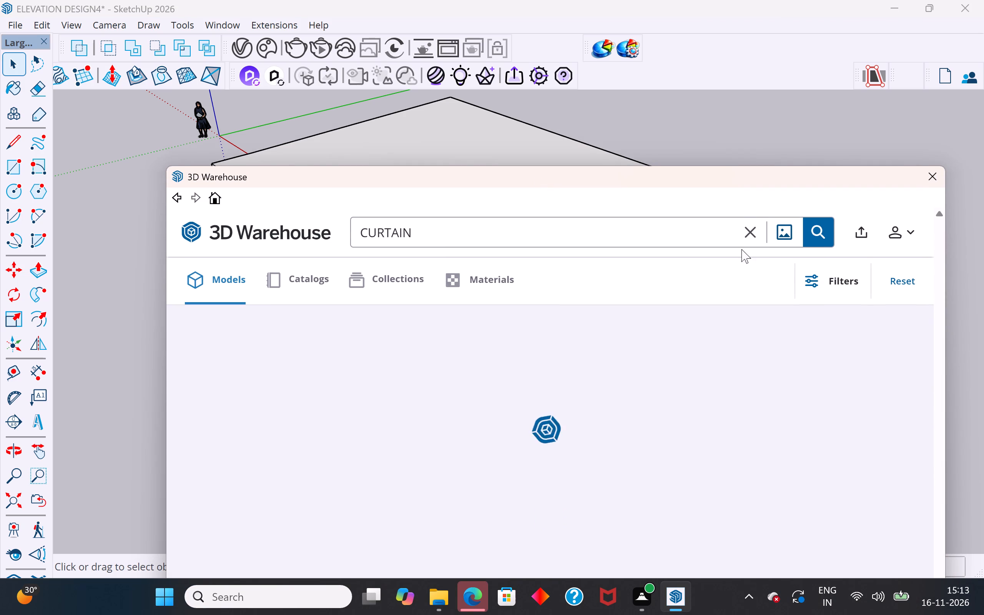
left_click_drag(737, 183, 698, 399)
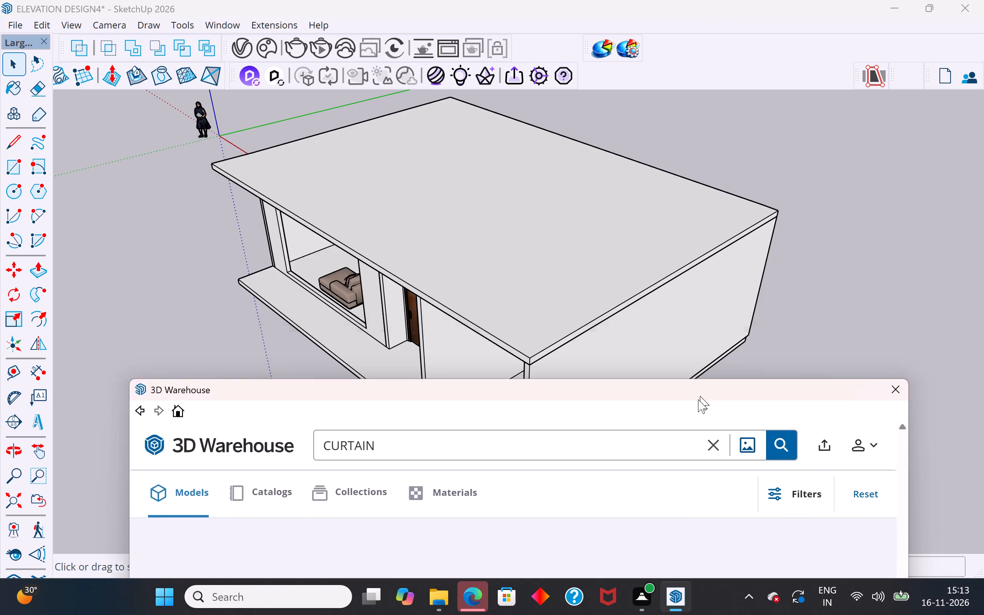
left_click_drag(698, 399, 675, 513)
Push/Pull the floor slab's edge face under the carport-end wall inward, in line with the wall's inner side.
middle_click_drag(661, 267, 487, 241)
left_click(696, 343)
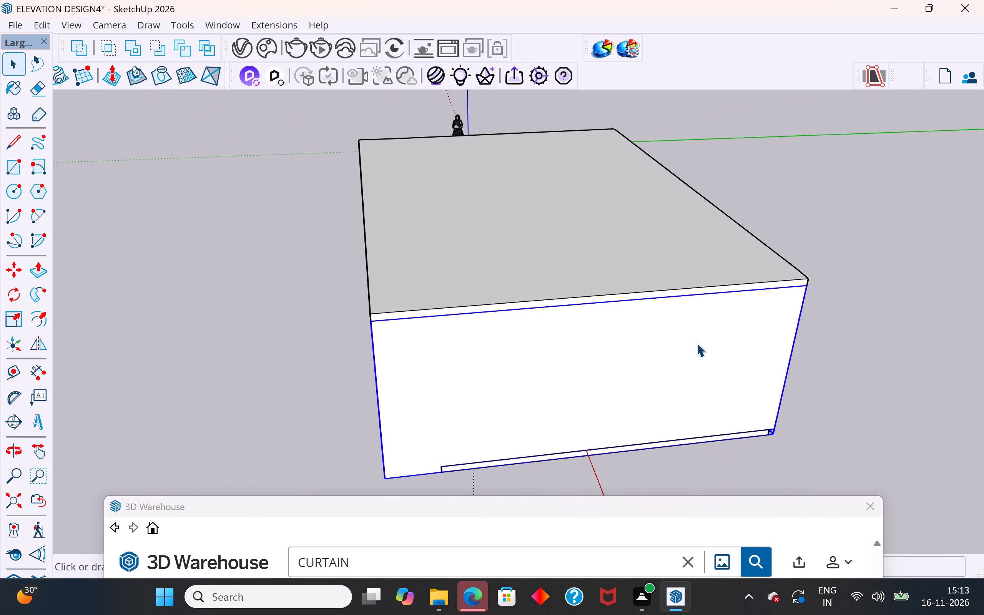
middle_click_drag(742, 294, 534, 160)
scroll(601, 354, "up", 2)
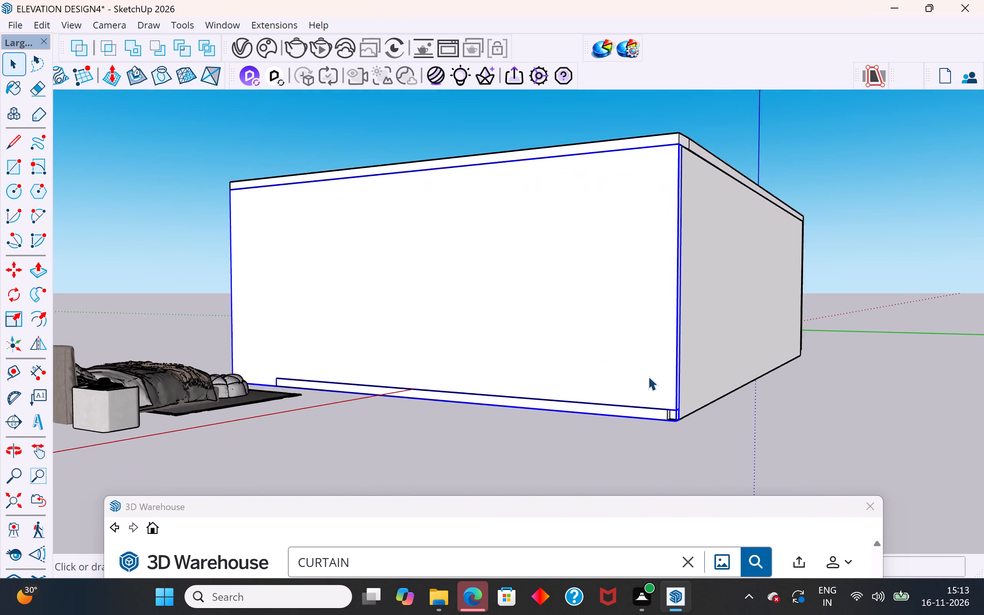
scroll(648, 376, "up", 2)
middle_click_drag(658, 386, 610, 254)
scroll(605, 206, "up", 3)
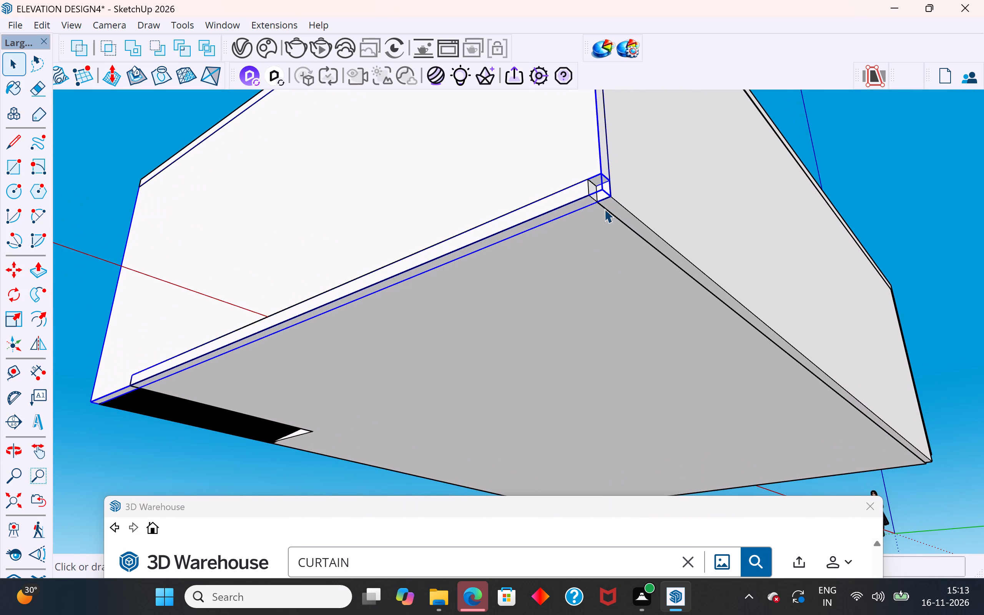
left_click(903, 258)
scroll(592, 181, "up", 5)
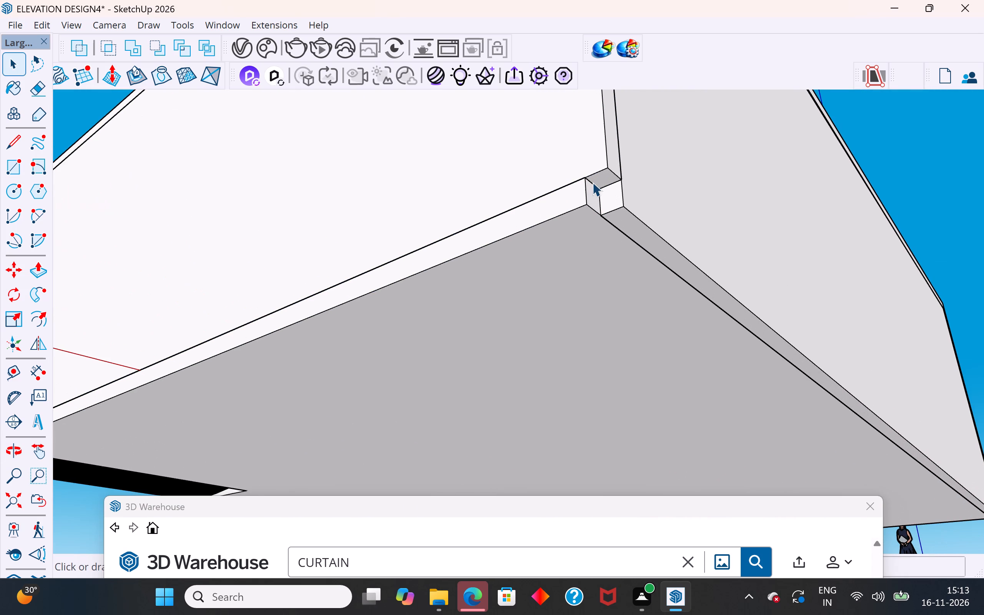
left_click(557, 200)
double_click(572, 198)
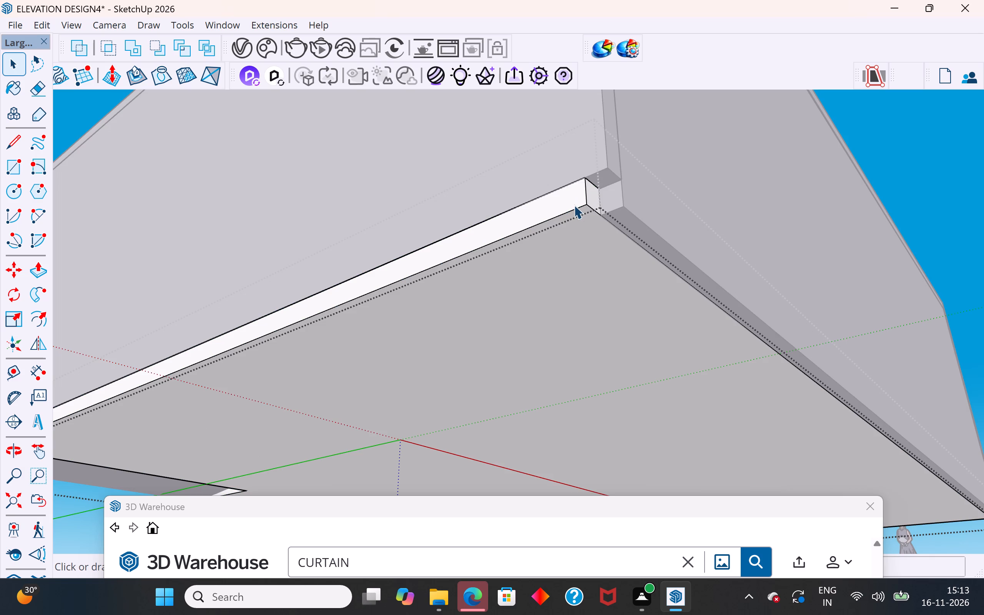
left_click(574, 205)
left_click(40, 268)
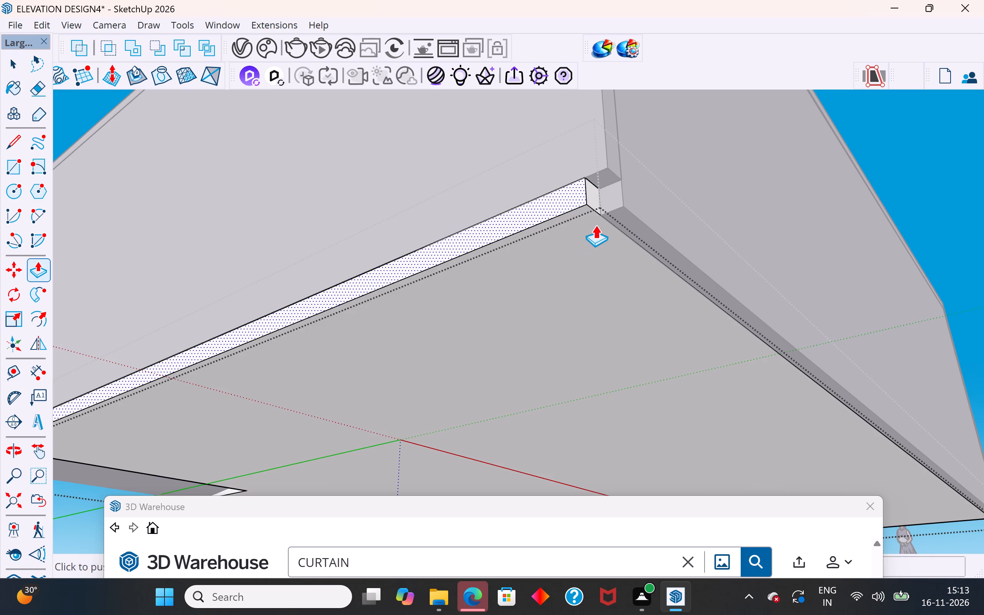
left_click(585, 200)
left_click(610, 208)
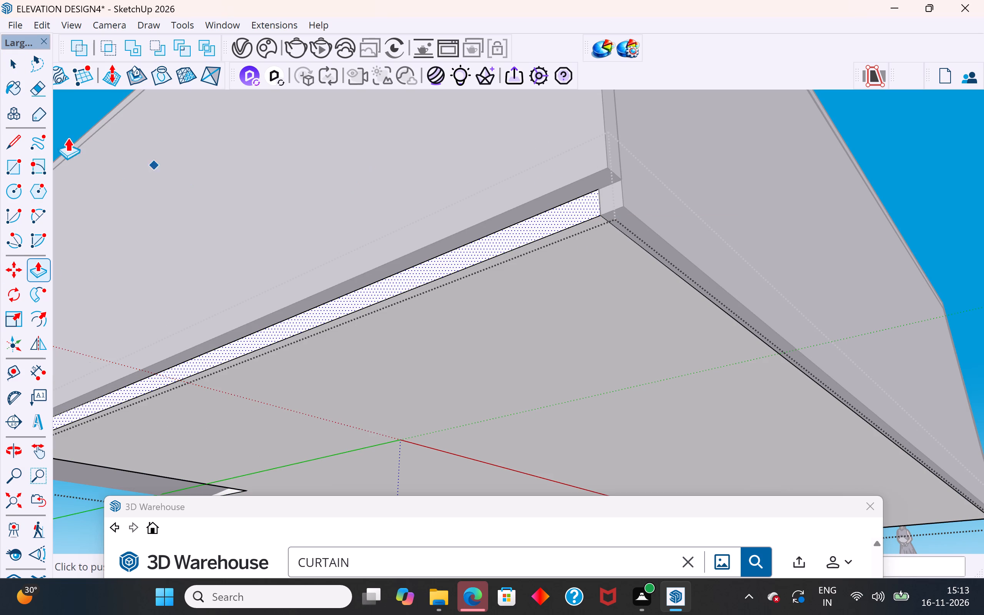
left_click(17, 64)
left_click(70, 117)
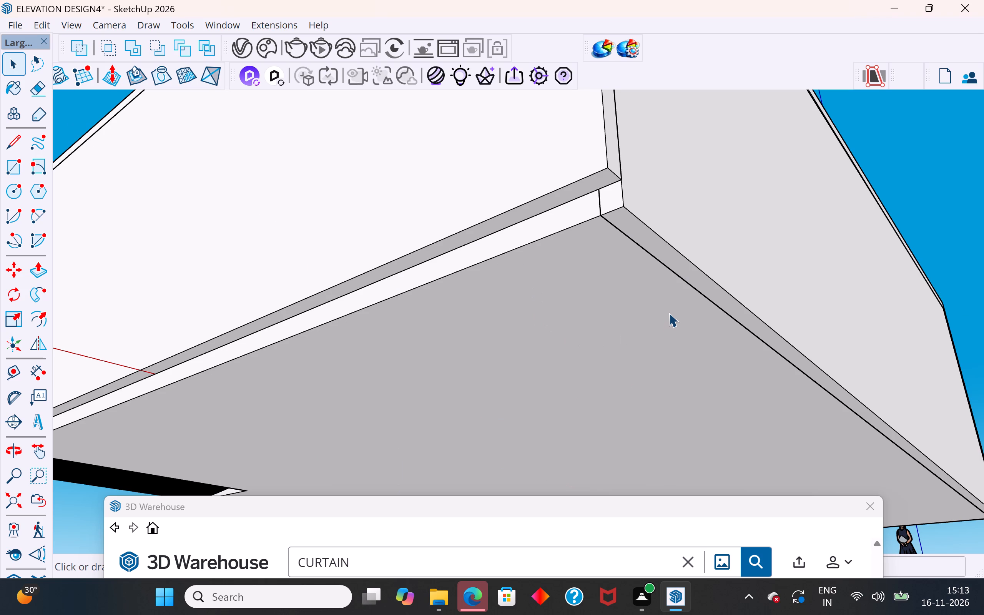
scroll(641, 321, "down", 3)
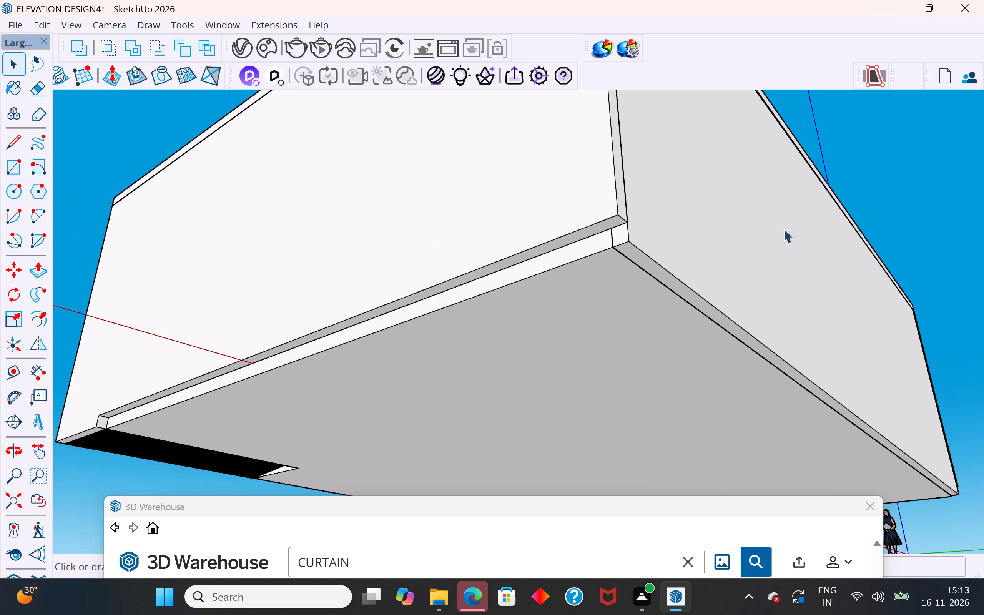
Push/Pull the carport-end wall's bottom face down, level with the underside of the floor slab.
left_click(866, 147)
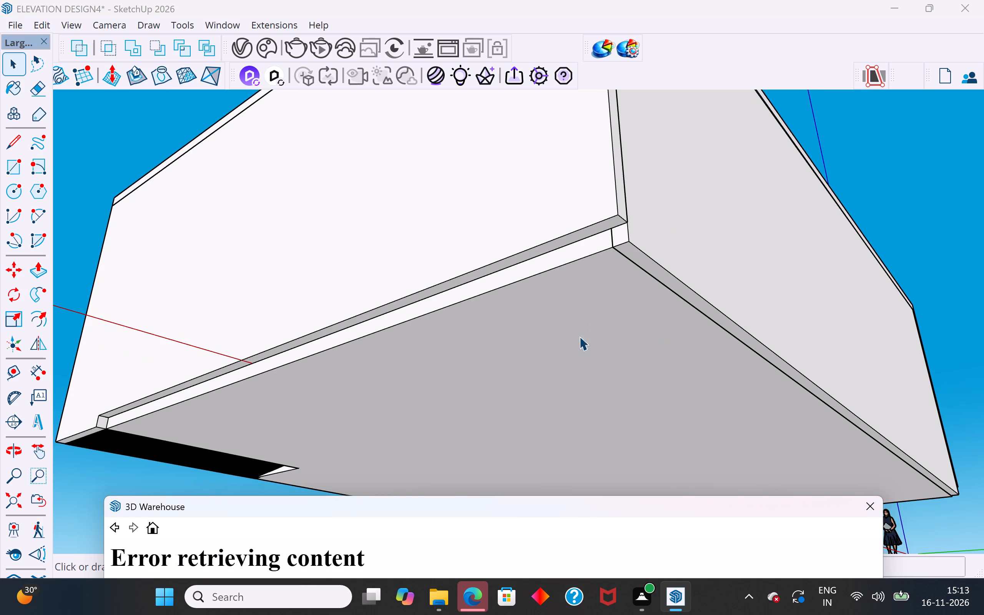
scroll(599, 228, "up", 4)
left_click(623, 221)
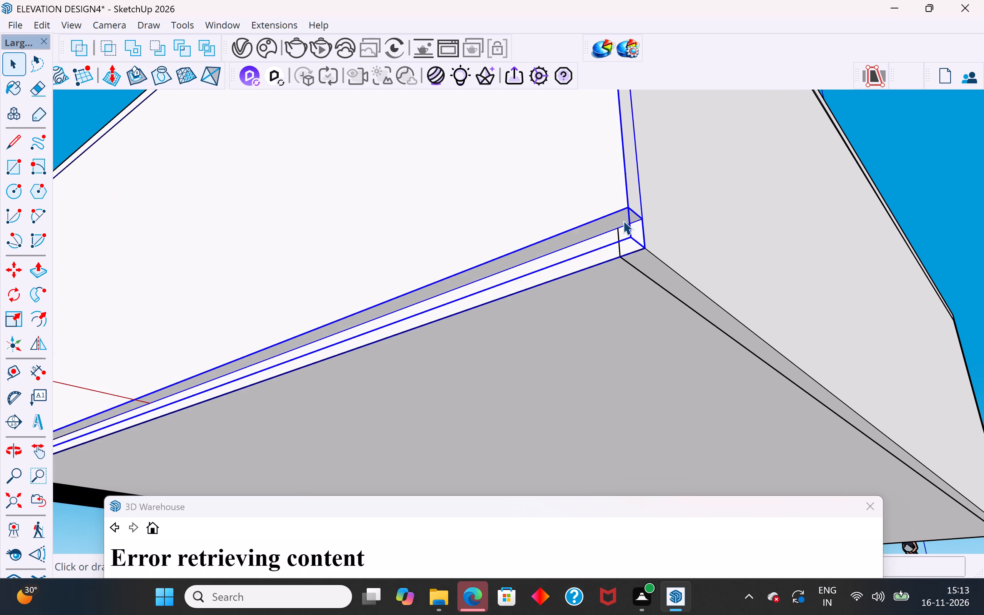
left_click(625, 220)
left_click(625, 219)
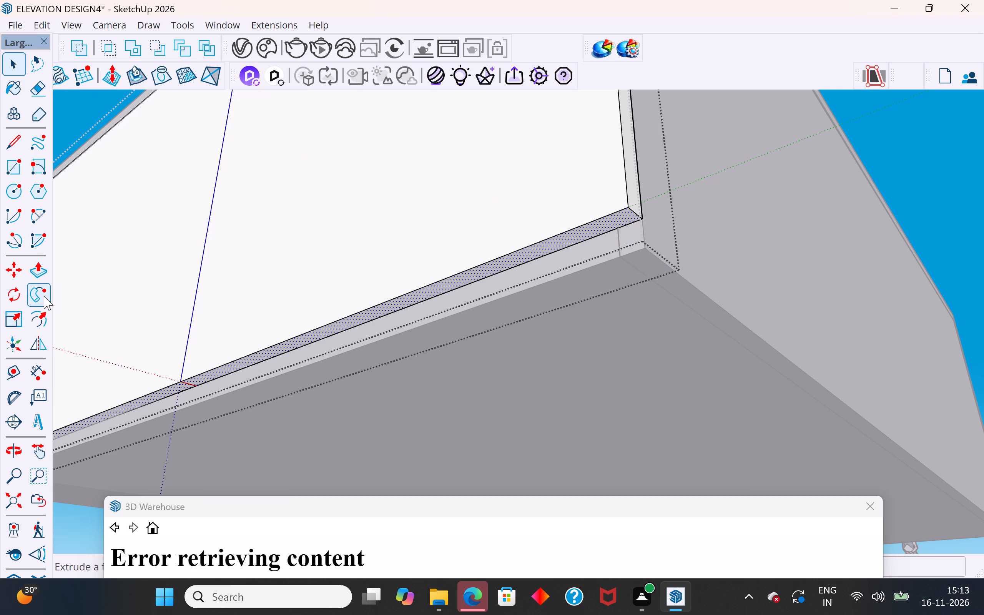
left_click(40, 266)
left_click(640, 219)
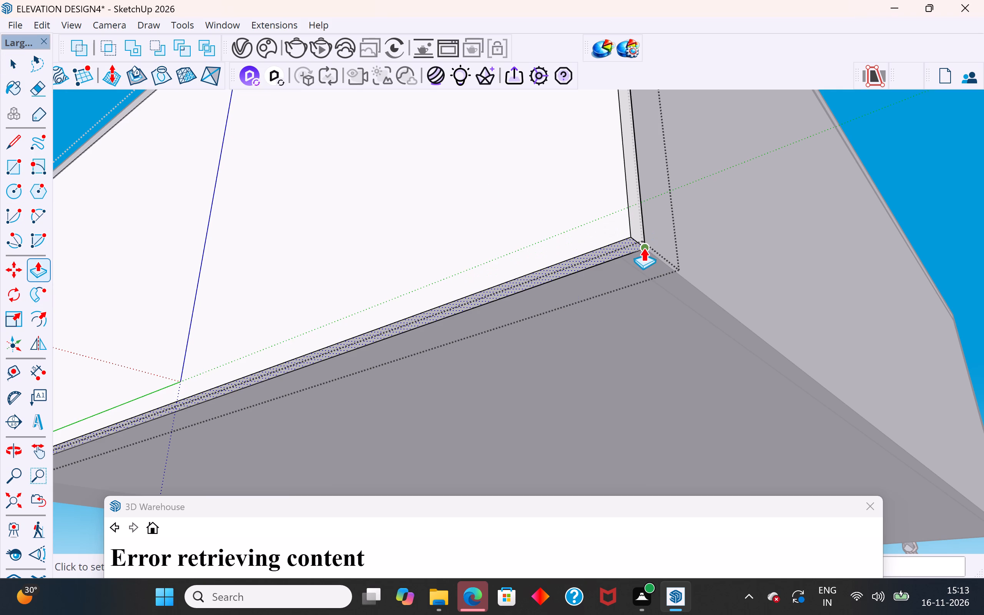
left_click(644, 248)
left_click(16, 62)
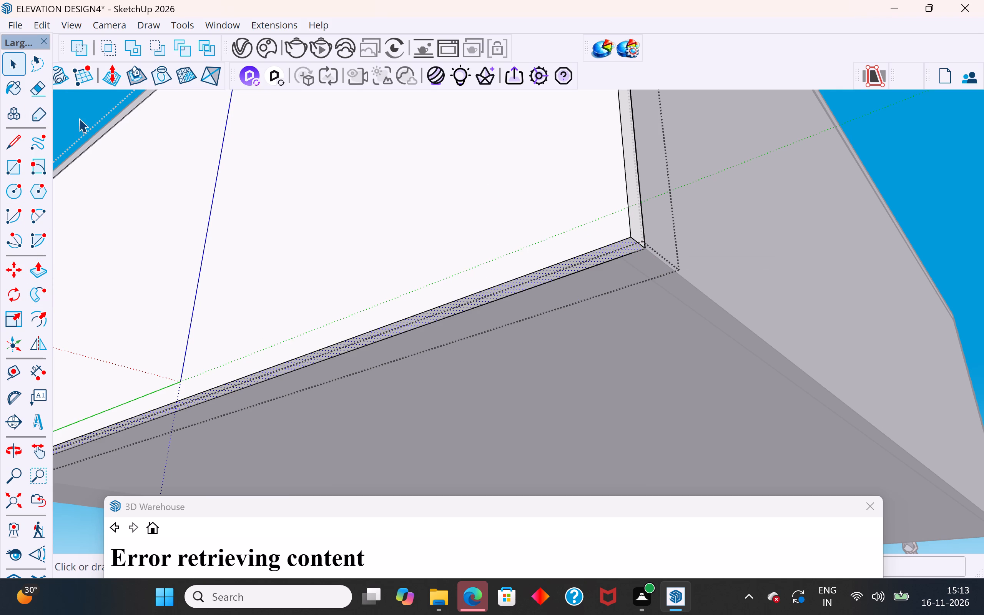
left_click(79, 118)
scroll(335, 219, "down", 5)
middle_click_drag(426, 230, 435, 316)
scroll(437, 316, "down", 9)
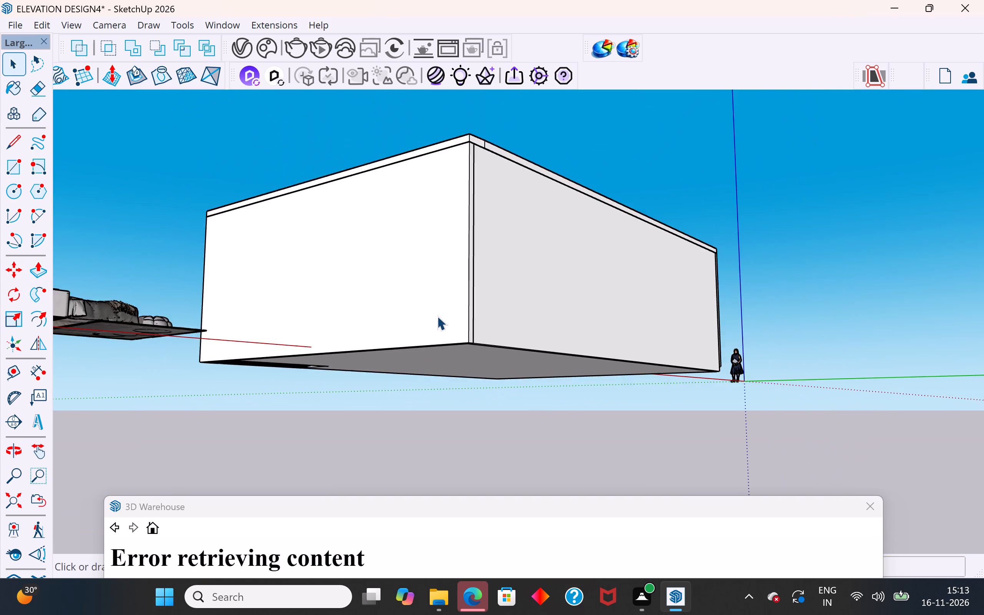
middle_click_drag(460, 359, 491, 403)
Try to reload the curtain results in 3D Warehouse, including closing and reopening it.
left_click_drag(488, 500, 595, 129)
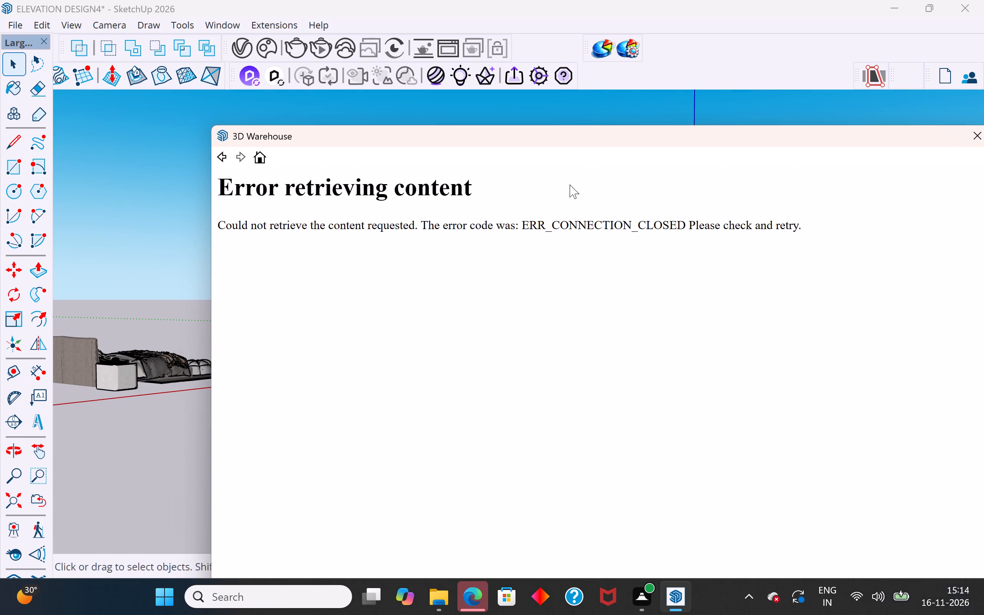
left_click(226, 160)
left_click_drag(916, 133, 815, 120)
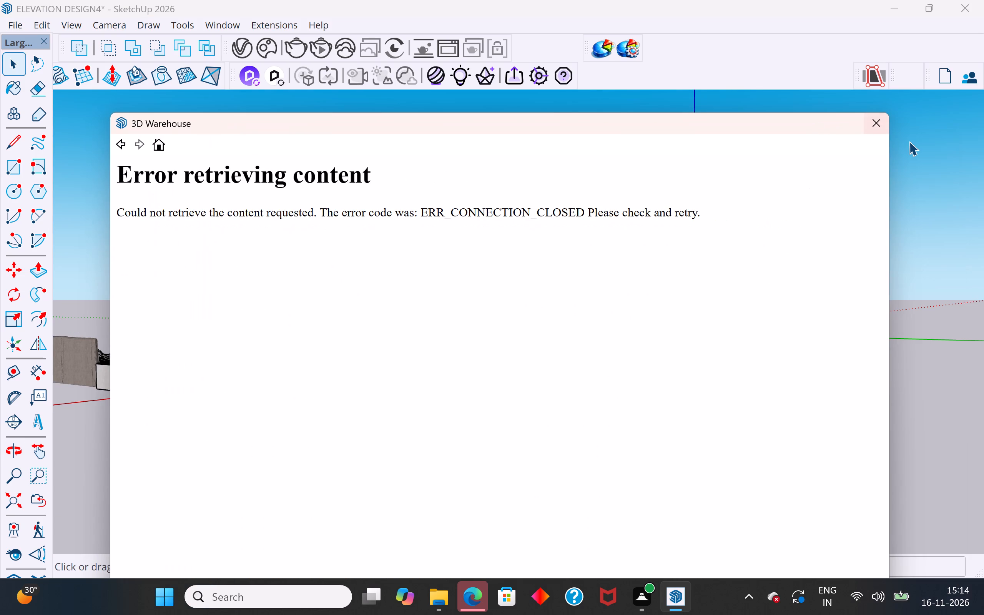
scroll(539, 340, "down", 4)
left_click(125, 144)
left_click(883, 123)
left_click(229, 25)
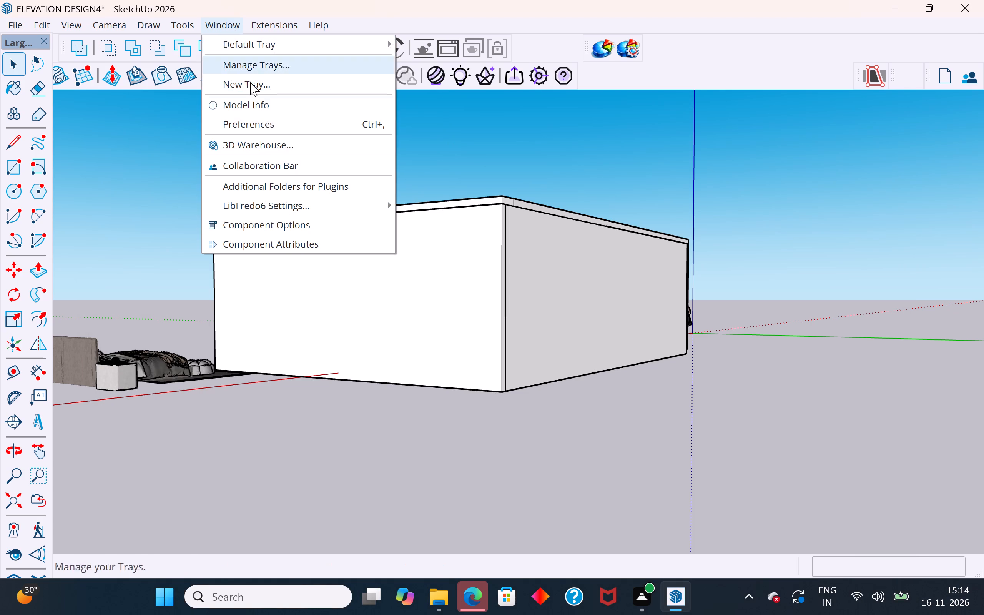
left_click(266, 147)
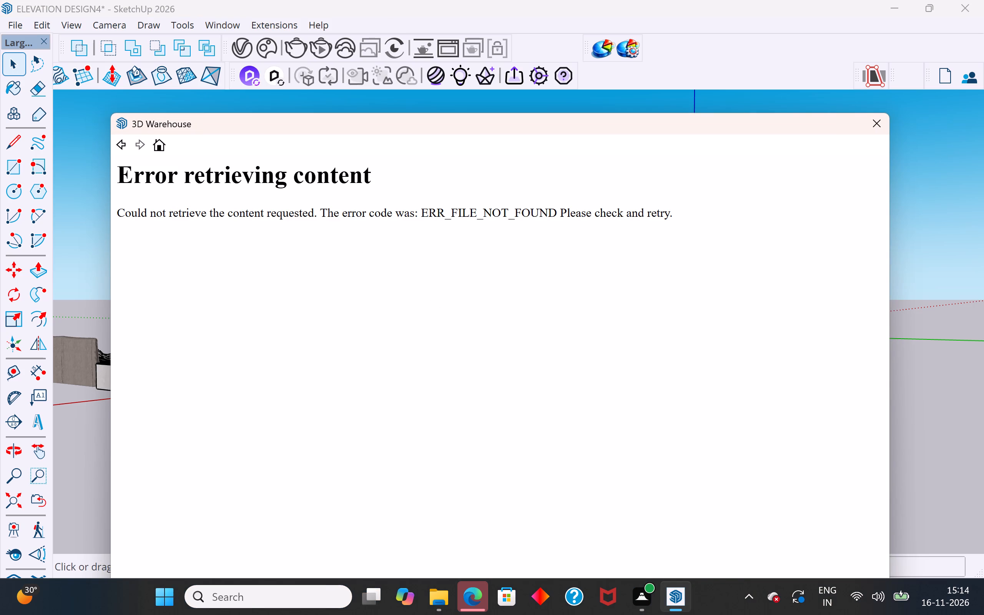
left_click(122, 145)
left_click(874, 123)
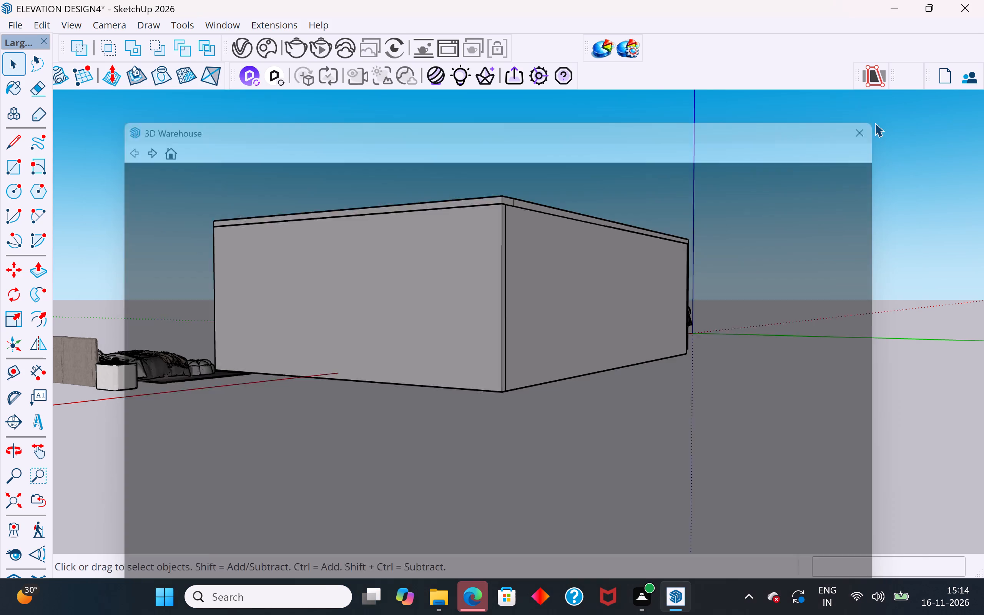
Switch to Google Chrome and search Google for "3d warehouse for sketchup".
left_click(314, 593)
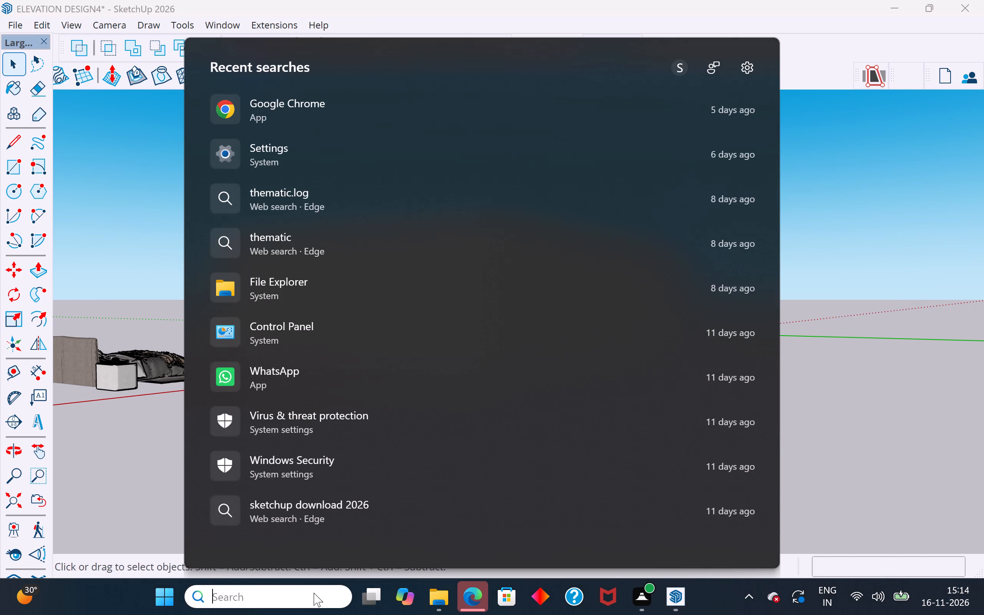
left_click(331, 106)
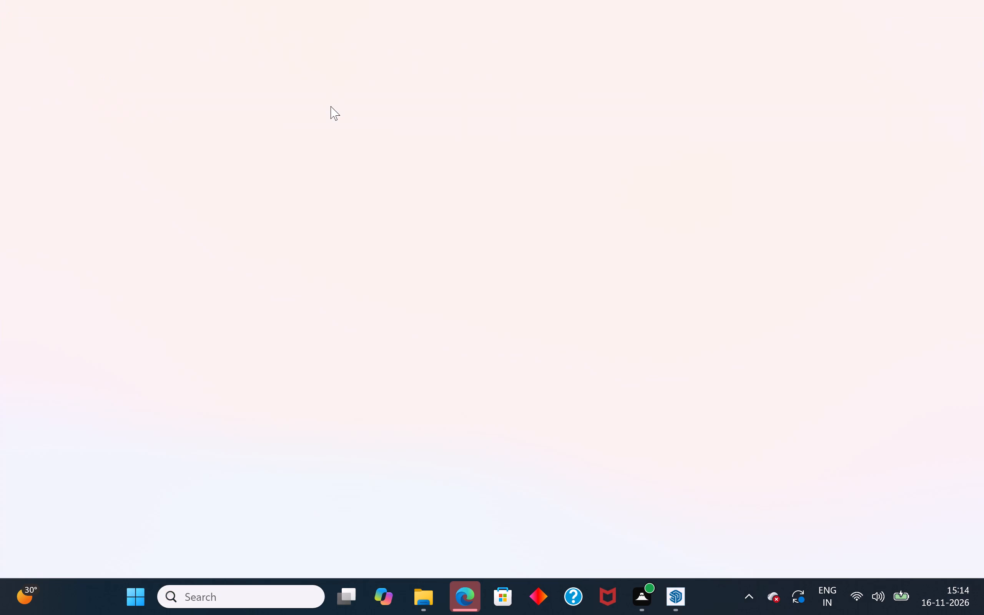
left_click(356, 301)
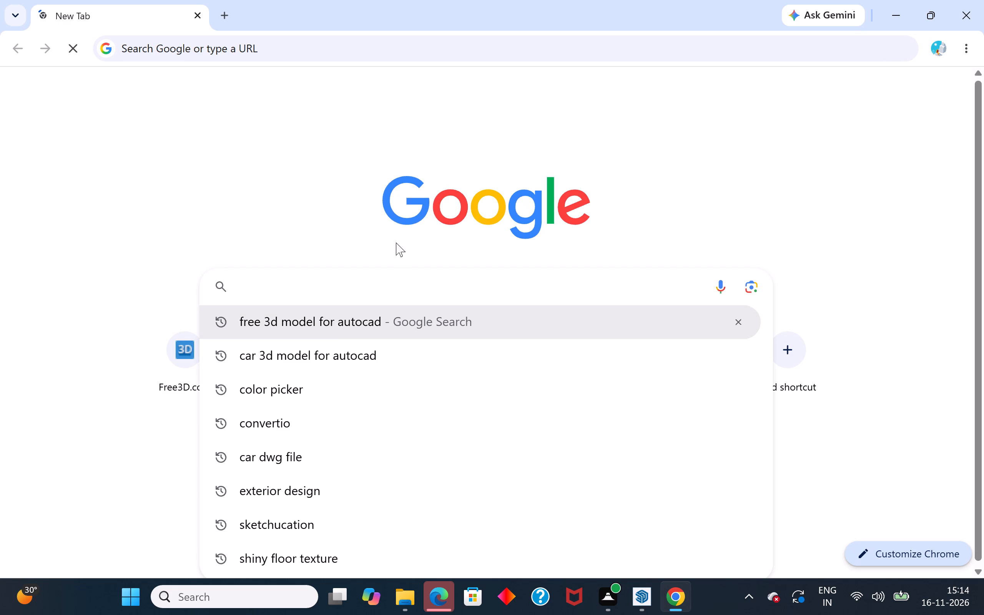
type("3D")
left_click(307, 388)
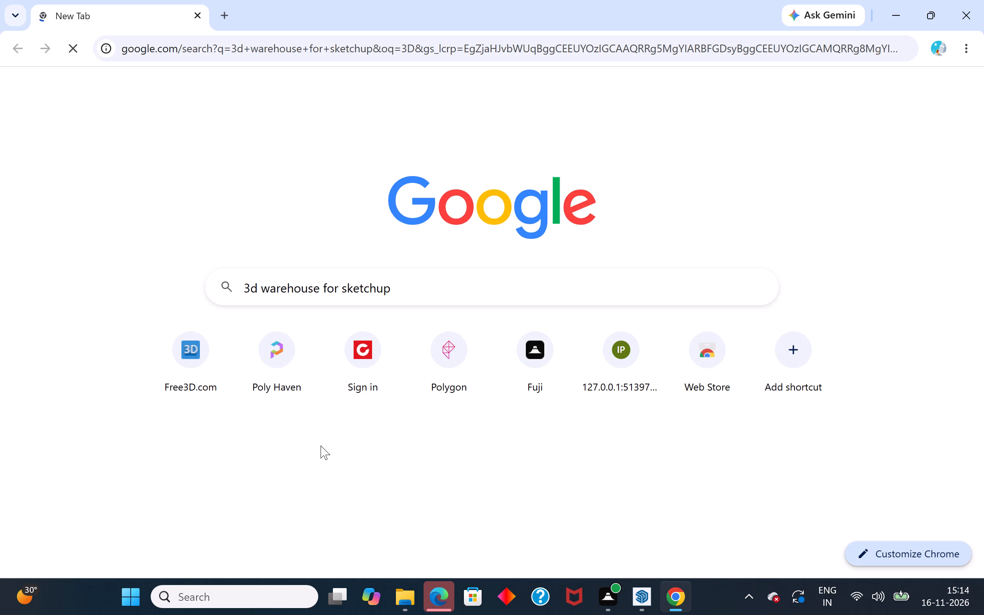
left_click(435, 289)
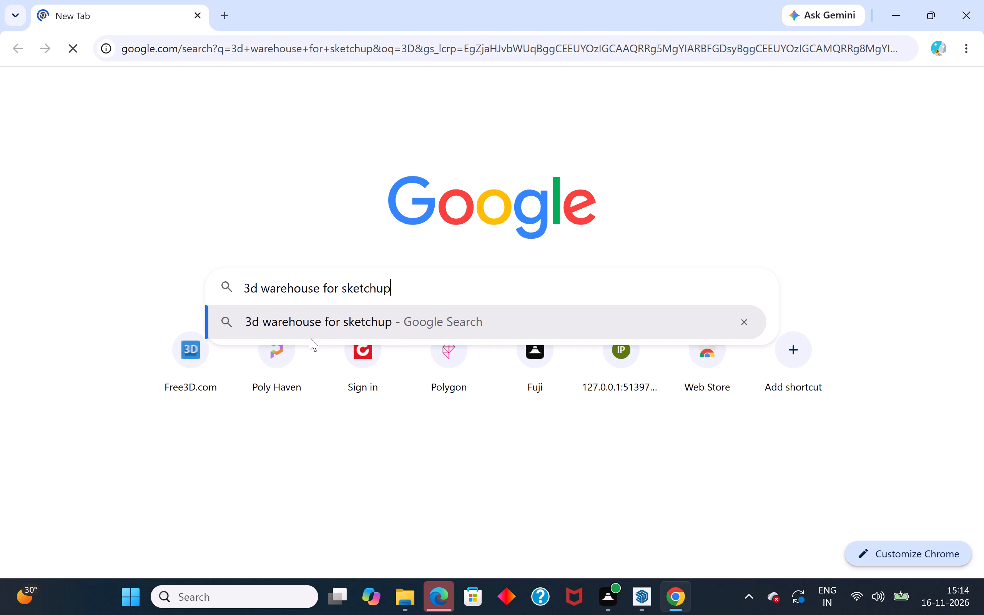
left_click(331, 316)
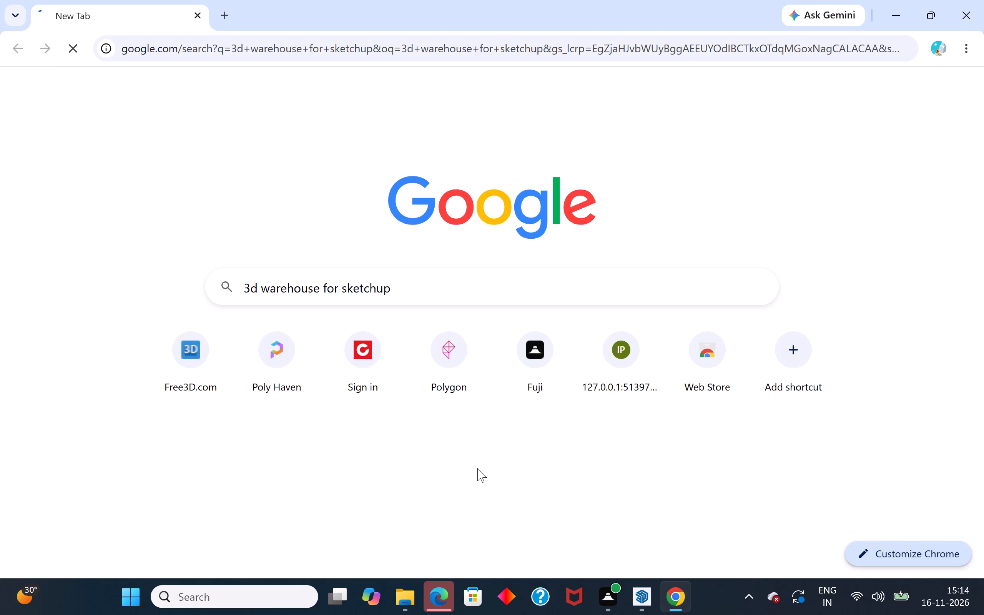
left_click(517, 455)
scroll(580, 389, "up", 2)
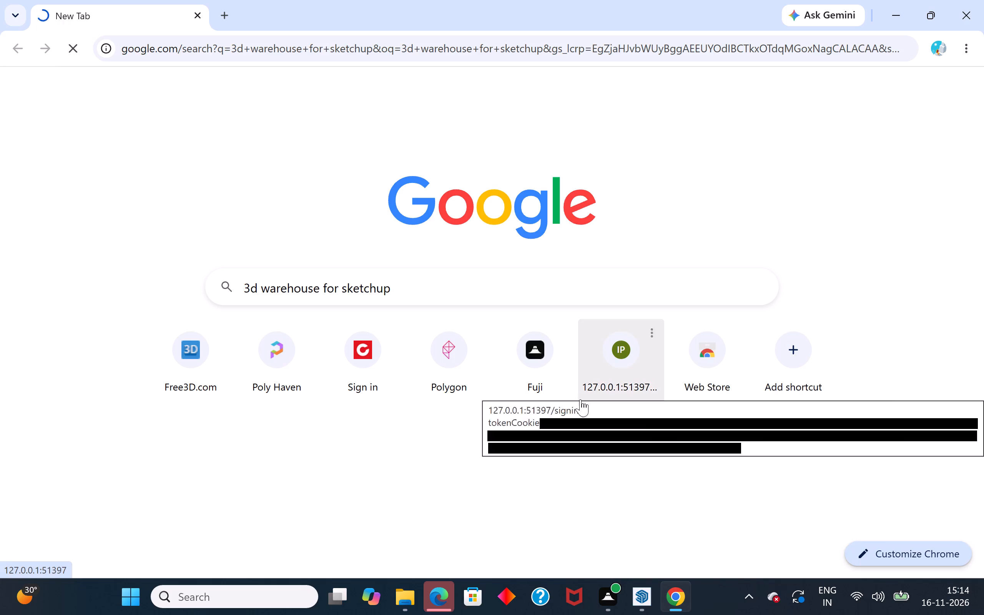
scroll(647, 490, "down", 3)
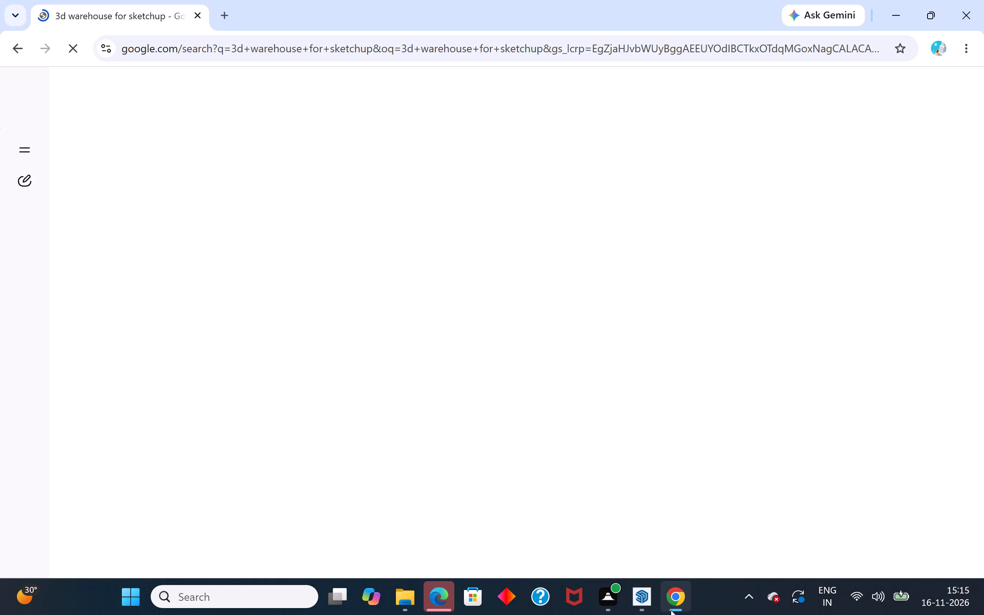
Back in SketchUp, draw a rectangle about 15' by 3' 6" on the roof slab near the corner above the carport staircase.
left_click(642, 596)
left_click_drag(585, 411, 563, 415)
middle_click_drag(673, 196, 678, 489)
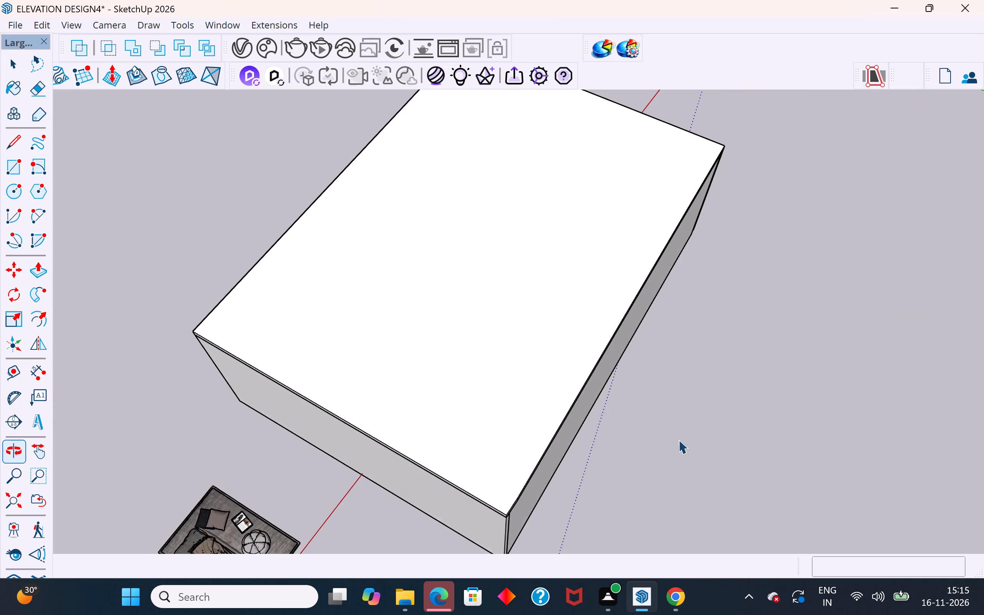
scroll(560, 217, "down", 4)
middle_click_drag(477, 328, 564, 295)
middle_click_drag(741, 321, 912, 313)
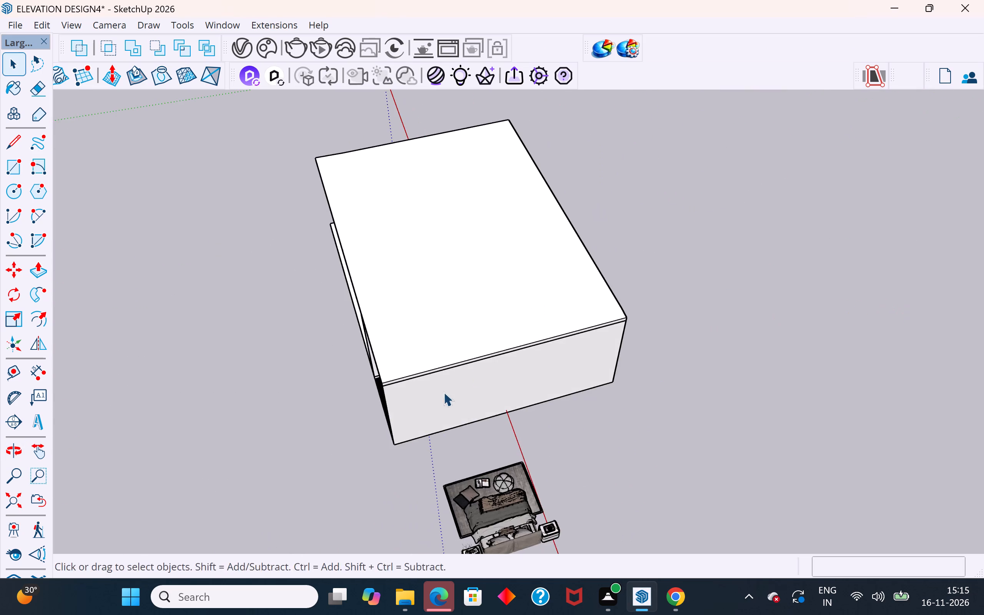
middle_click_drag(452, 392, 702, 233)
scroll(489, 339, "up", 3)
middle_click_drag(496, 333, 633, 221)
scroll(593, 240, "up", 6)
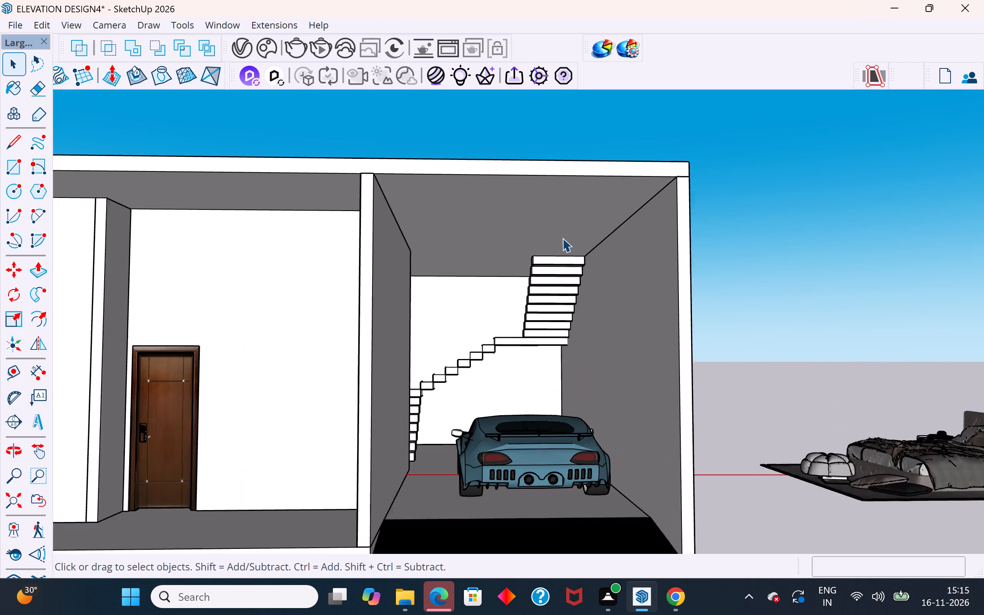
scroll(562, 238, "up", 1)
middle_click_drag(552, 238, 376, 396)
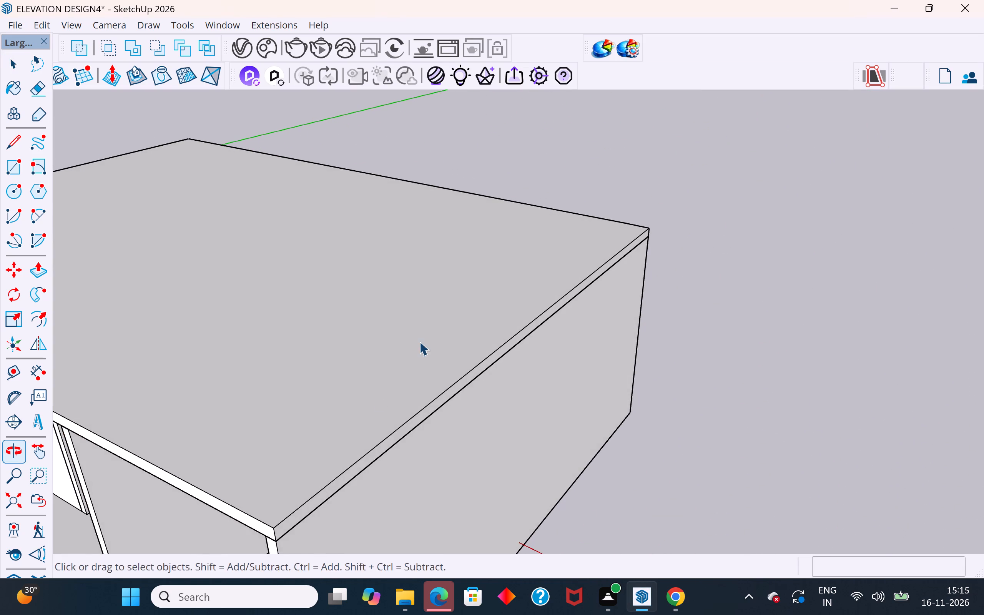
middle_click_drag(419, 341, 400, 471)
left_click(549, 293)
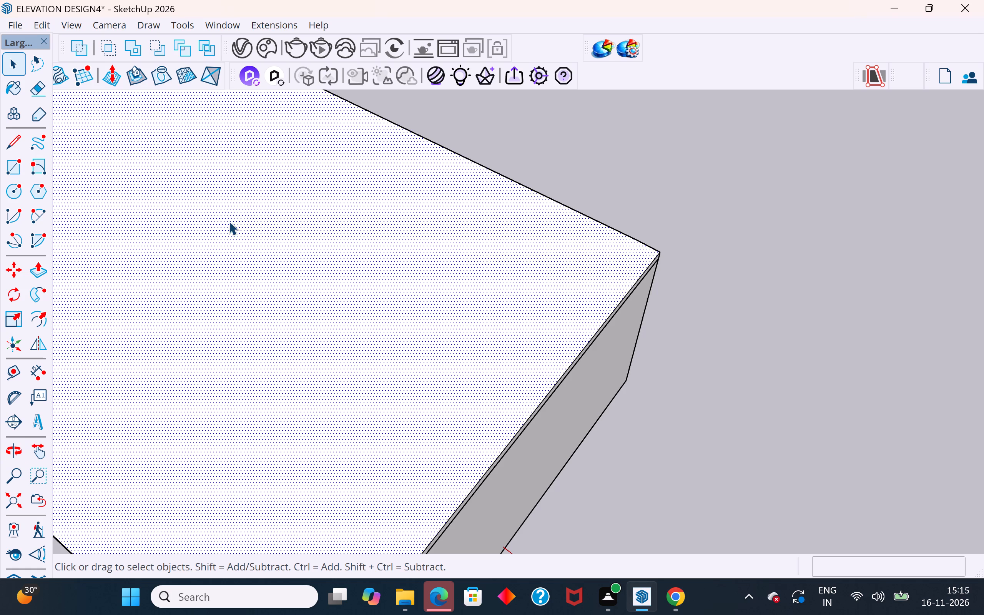
left_click(11, 165)
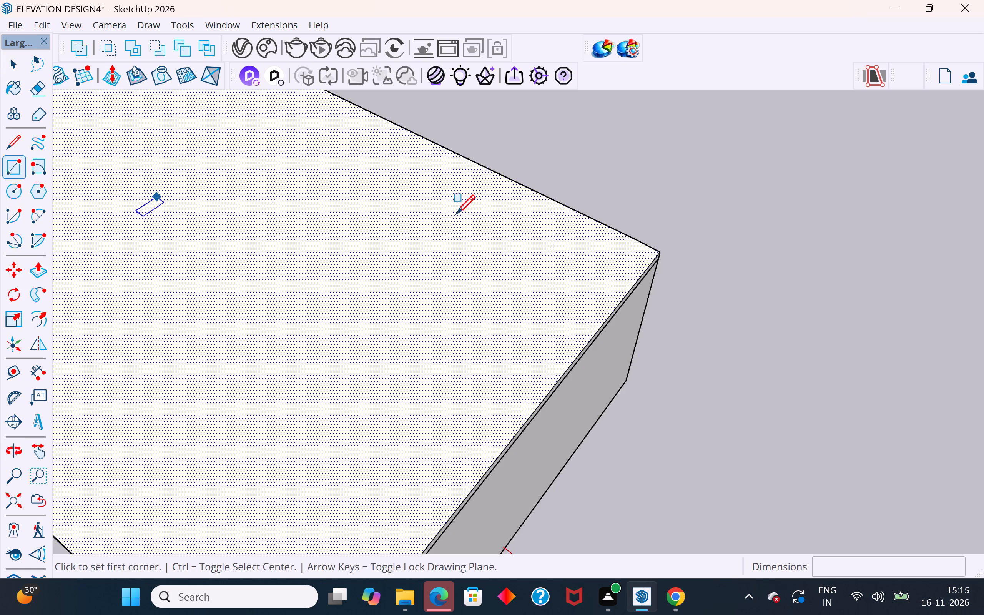
left_click(398, 177)
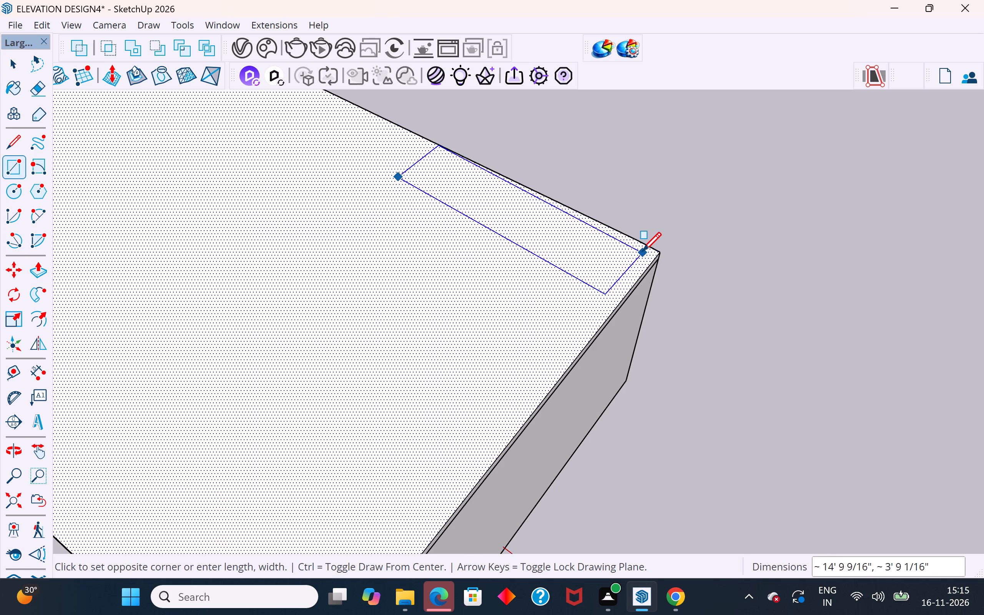
middle_click_drag(642, 253, 371, 321)
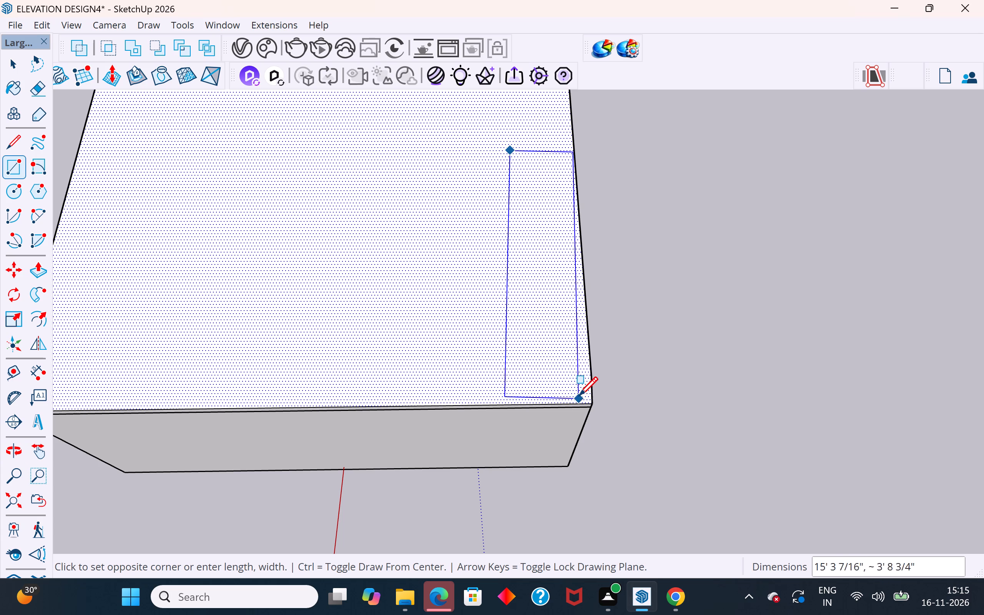
left_click(574, 393)
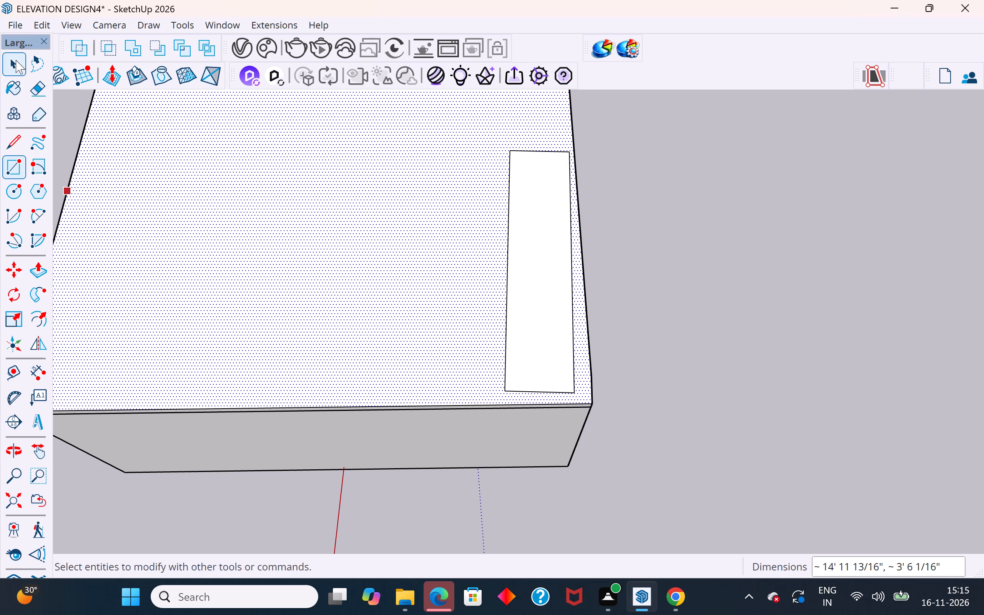
left_click(16, 60)
Push/Pull the rectangle 6" down through the roof slab to cut the staircase opening.
middle_click_drag(747, 364, 811, 202)
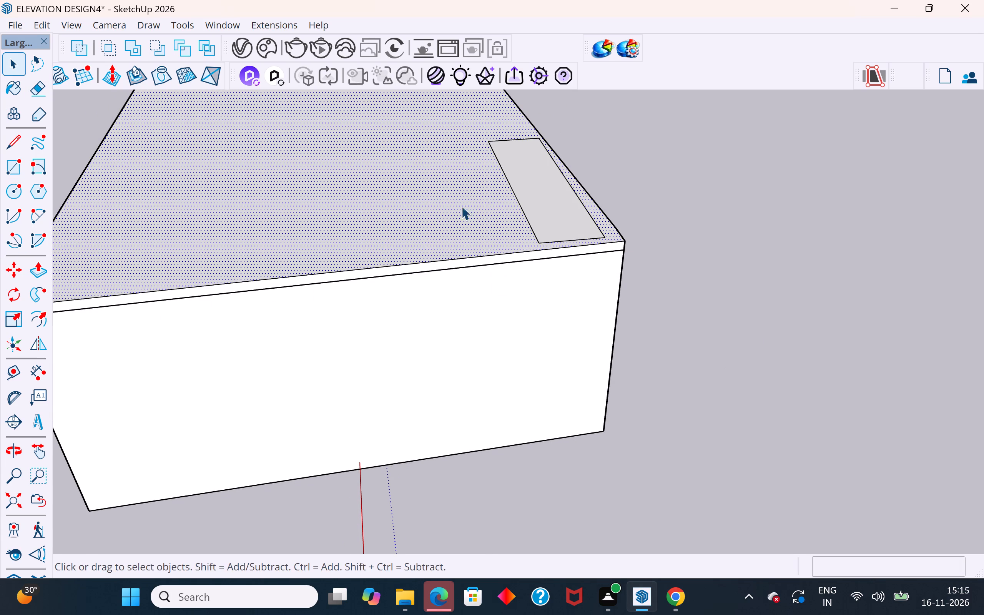
left_click(566, 208)
left_click(40, 278)
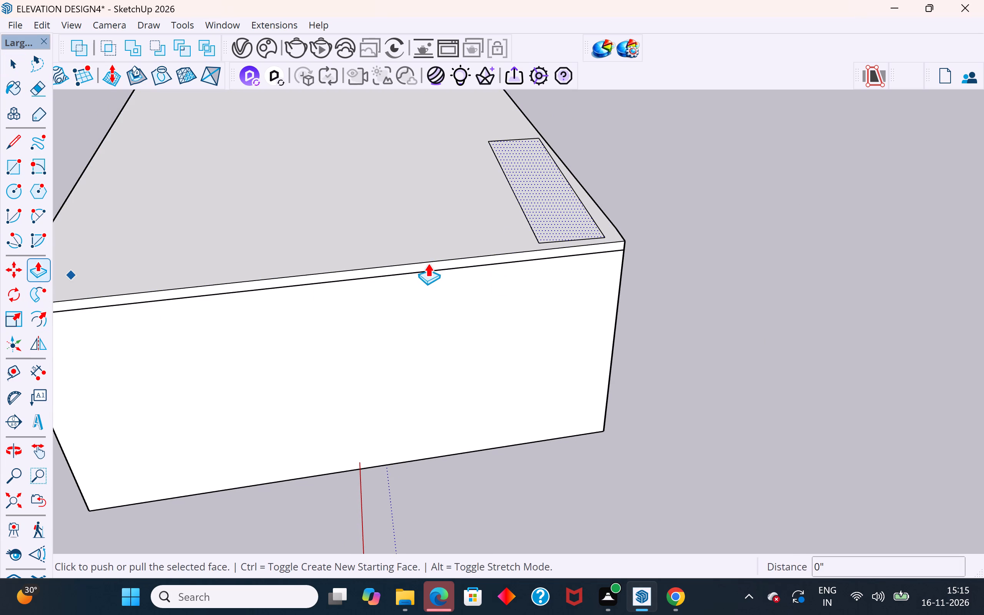
left_click(568, 217)
scroll(565, 217, "down", 4)
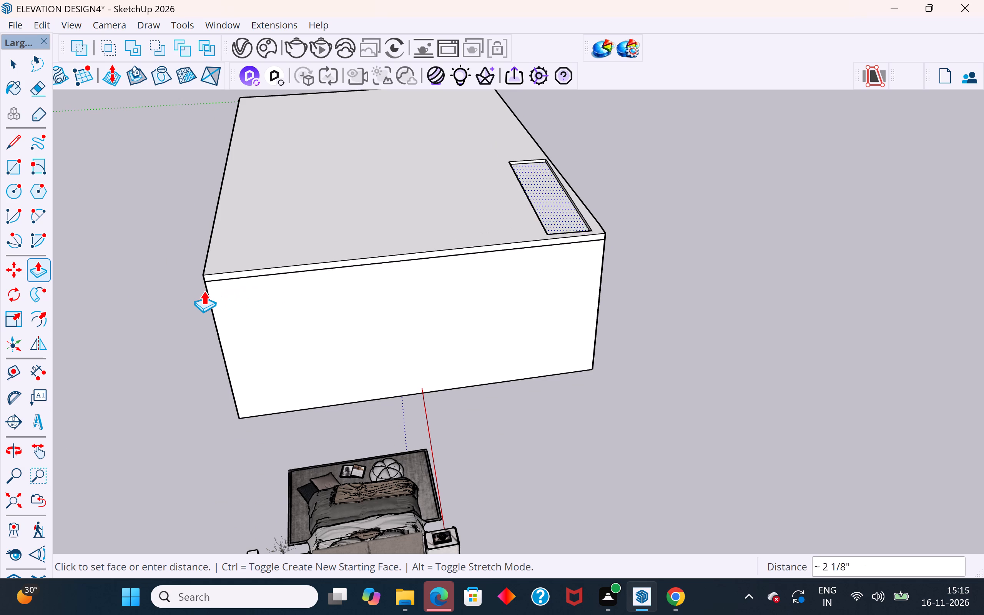
left_click(204, 289)
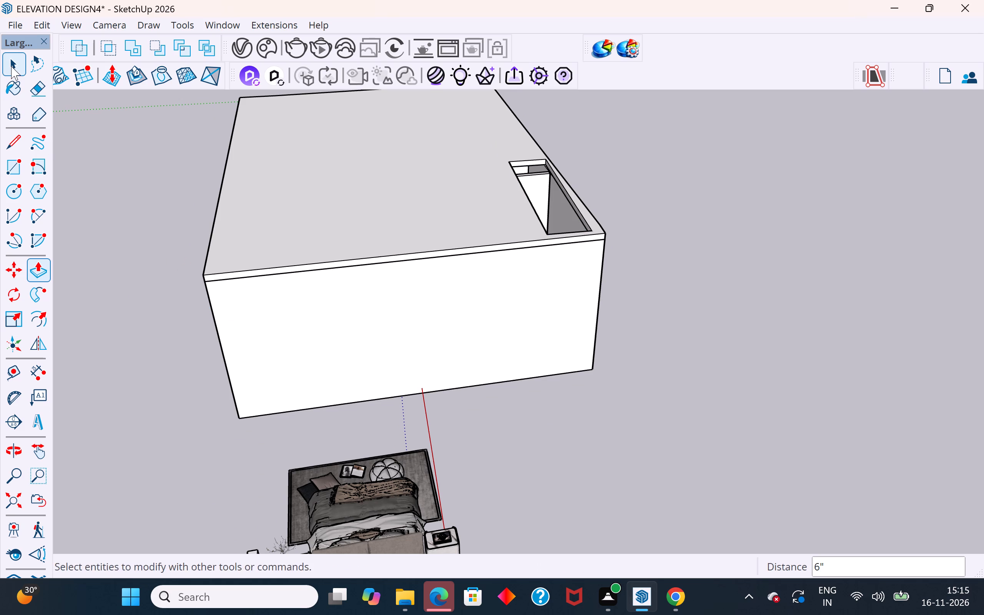
Examine the new staircase opening in the roof slab and how its edges line up with the walls and stairs below.
left_click(11, 66)
left_click(105, 180)
middle_click_drag(479, 219, 452, 380)
middle_click_drag(567, 270, 544, 279)
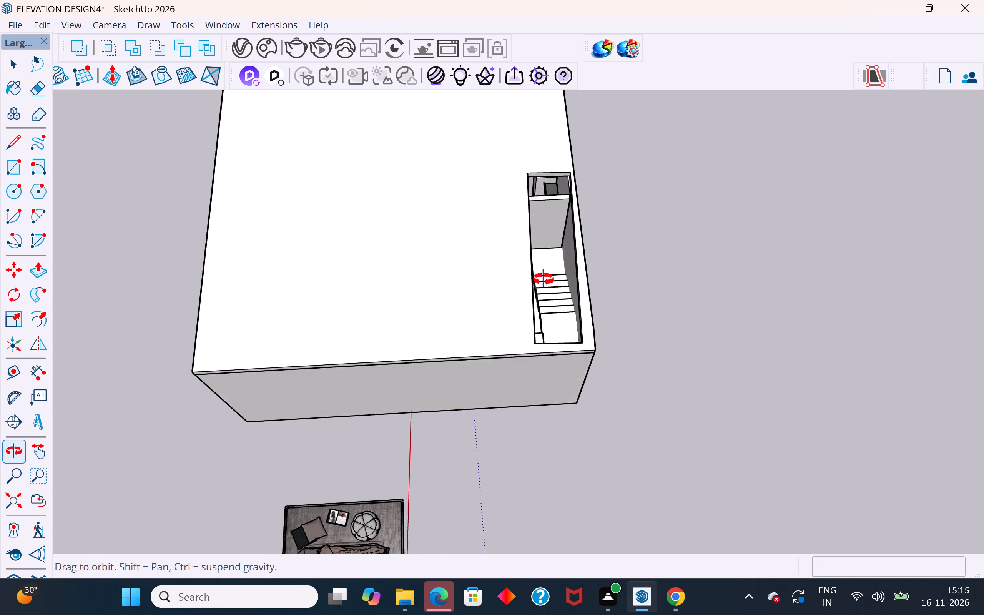
middle_click_drag(544, 279, 456, 225)
scroll(580, 182, "up", 3)
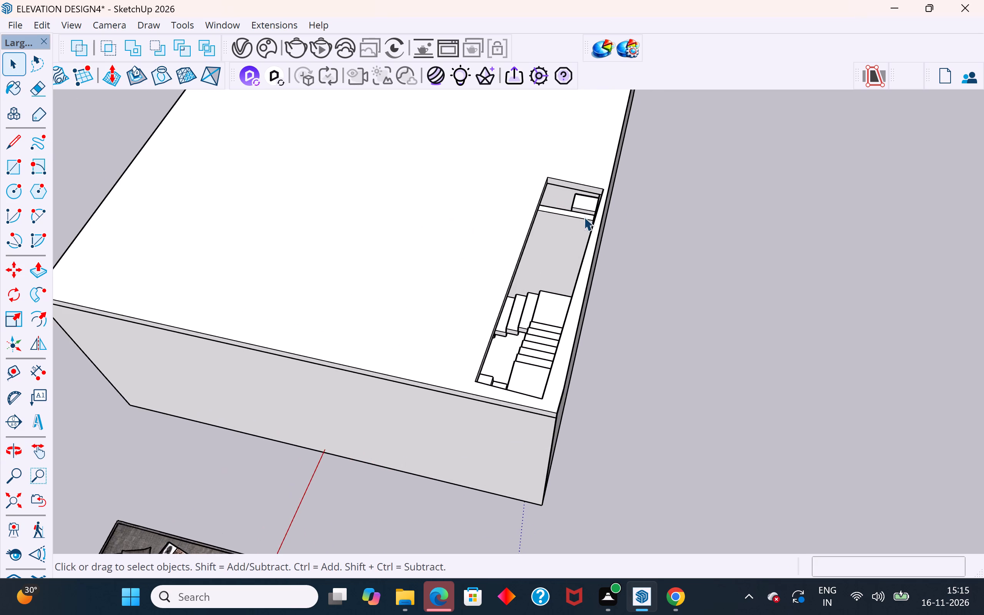
middle_click_drag(585, 216, 637, 141)
middle_click_drag(566, 268, 620, 272)
scroll(613, 288, "up", 1)
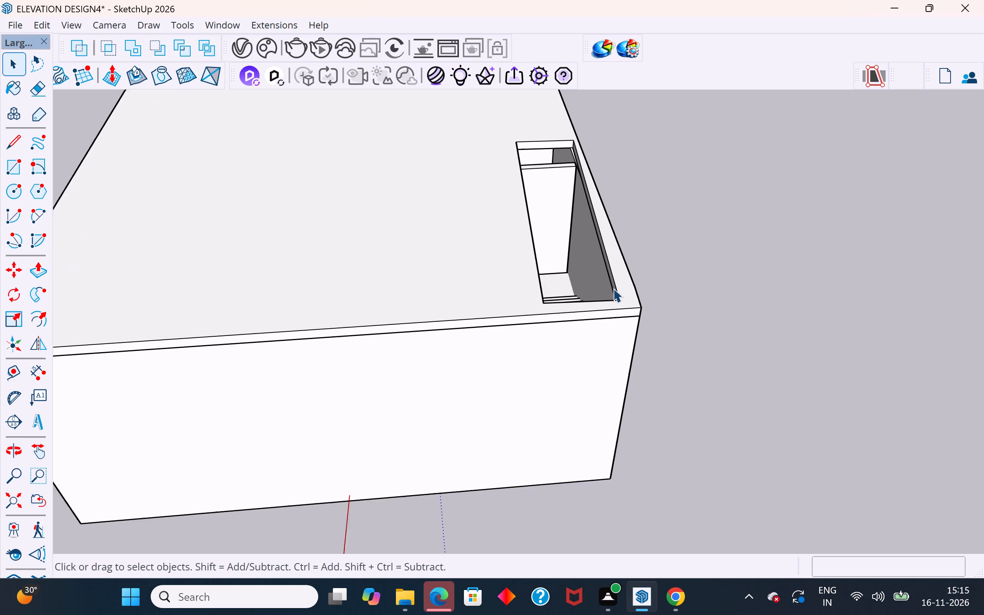
scroll(613, 288, "up", 1)
middle_click_drag(622, 288, 613, 296)
middle_click_drag(596, 303, 565, 318)
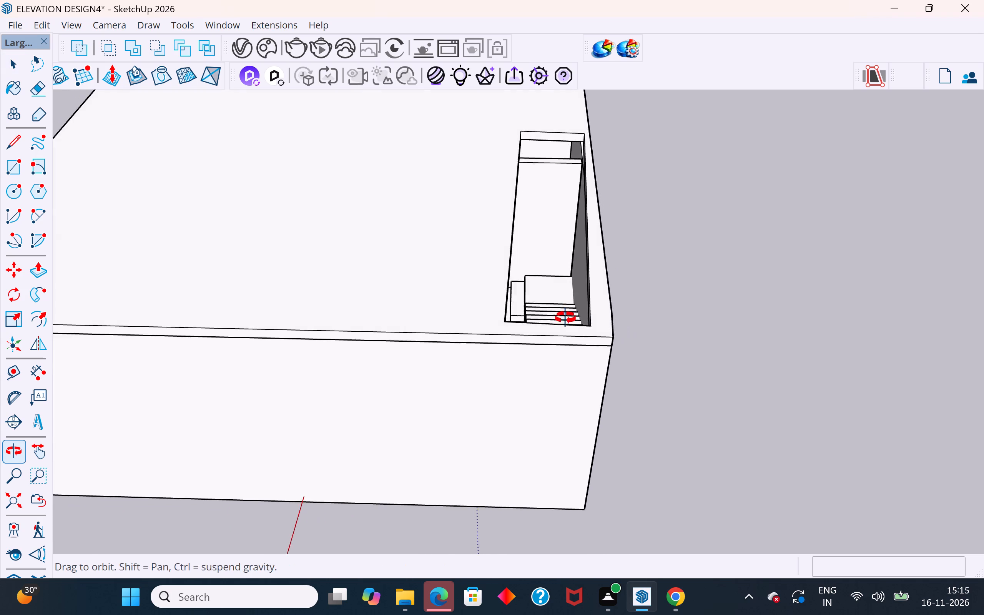
middle_click_drag(565, 318, 583, 379)
Push/Pull the opening's long outer side face about 2 1/16" inward to meet the stairwell wall below.
scroll(589, 141, "up", 6)
middle_click_drag(551, 173, 655, 147)
scroll(554, 119, "up", 9)
left_click(573, 117)
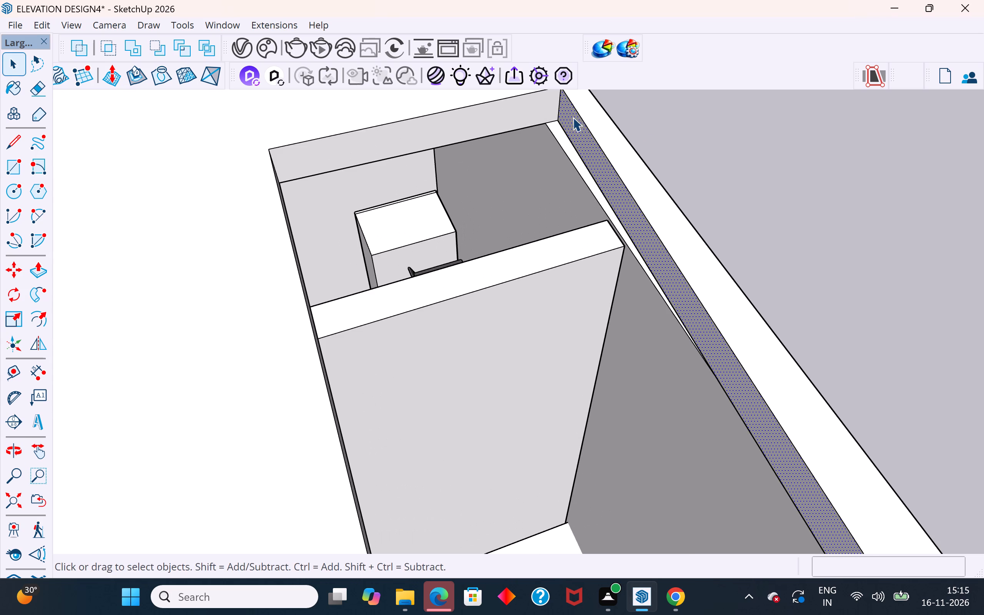
left_click(44, 273)
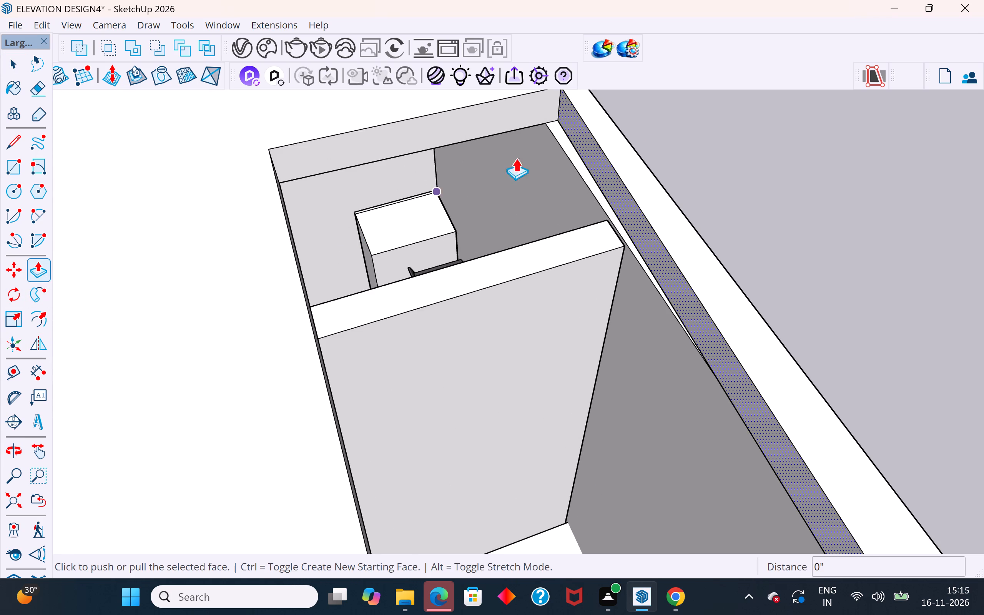
left_click(555, 120)
left_click(545, 121)
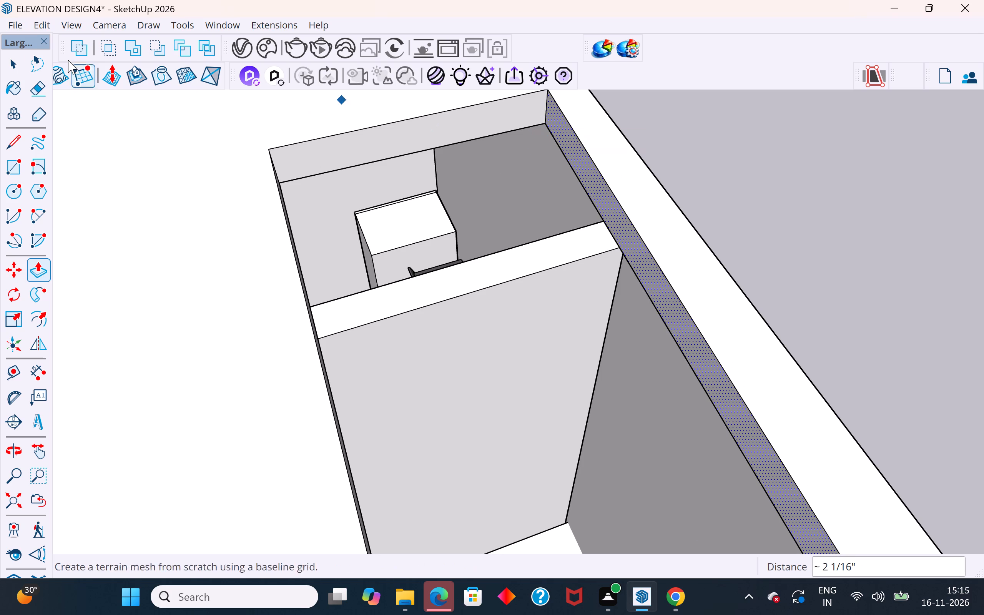
left_click(10, 60)
scroll(569, 203, "down", 11)
left_click(798, 166)
scroll(515, 104, "down", 3)
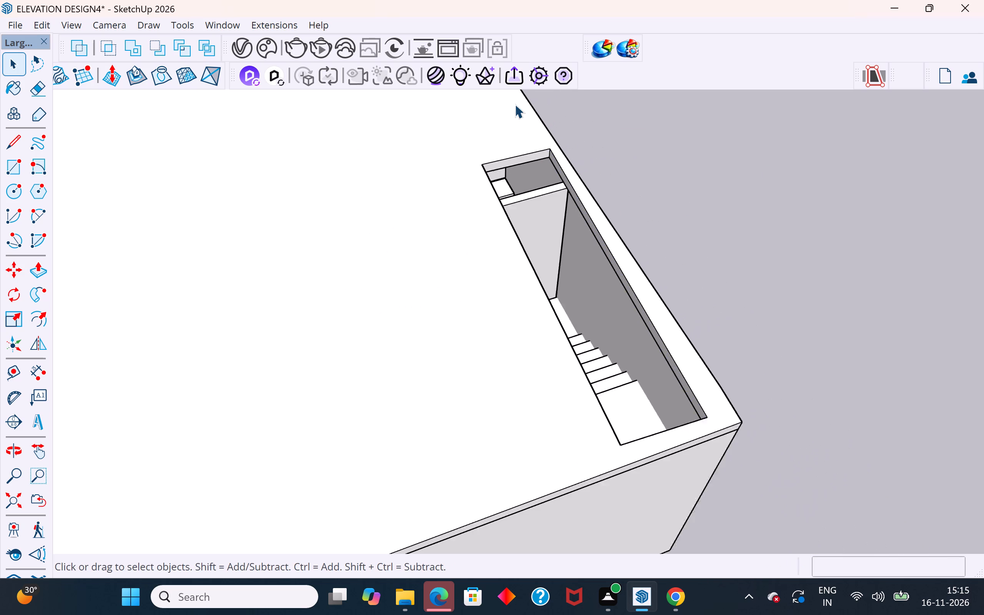
Examine the opening's stair-landing corner and long outer edge against the stairwell wall.
scroll(515, 104, "down", 2)
middle_click_drag(605, 331, 617, 369)
scroll(762, 401, "up", 4)
middle_click_drag(619, 384, 832, 251)
scroll(675, 156, "up", 3)
middle_click_drag(670, 197, 537, 298)
left_click(663, 307)
middle_click_drag(670, 328, 622, 353)
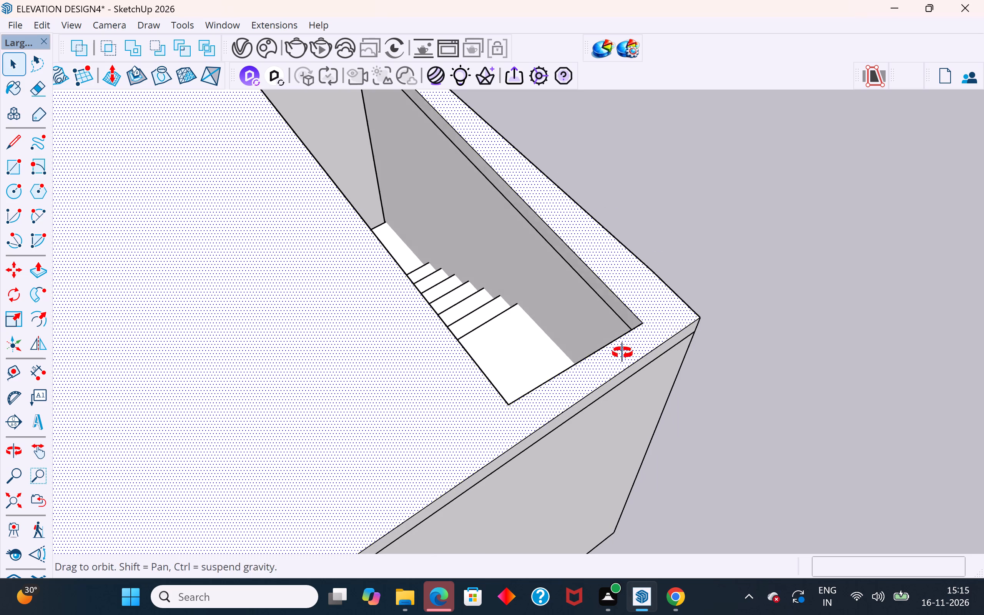
middle_click_drag(622, 353, 562, 378)
middle_click_drag(581, 371, 605, 432)
scroll(565, 419, "down", 3)
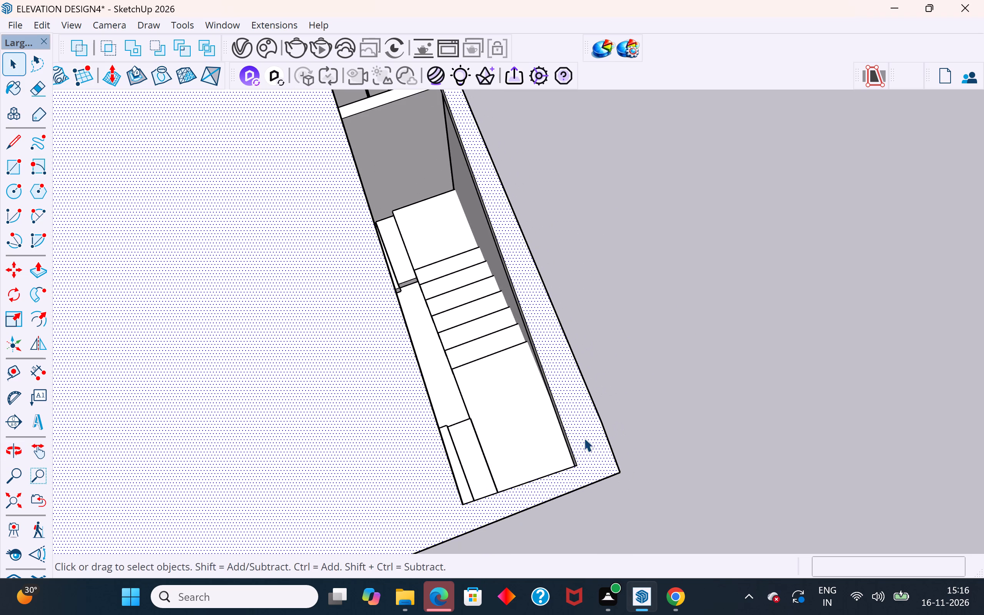
scroll(569, 435, "down", 3)
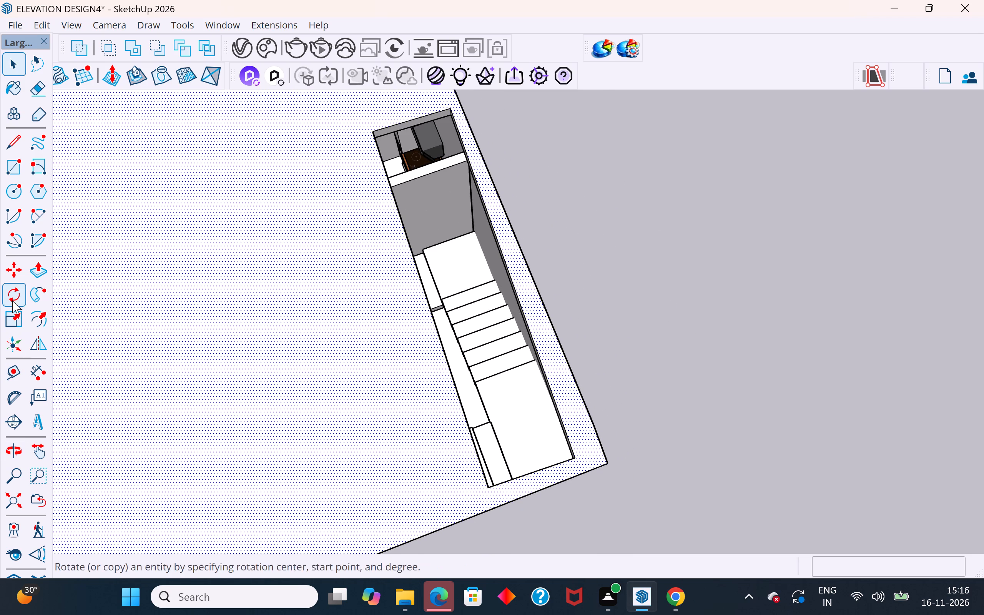
Draw lines extending the opening's landing-end edge outward and back about 15' to the far corner, outlining a thin triangular strip.
left_click(25, 138)
scroll(602, 469, "up", 4)
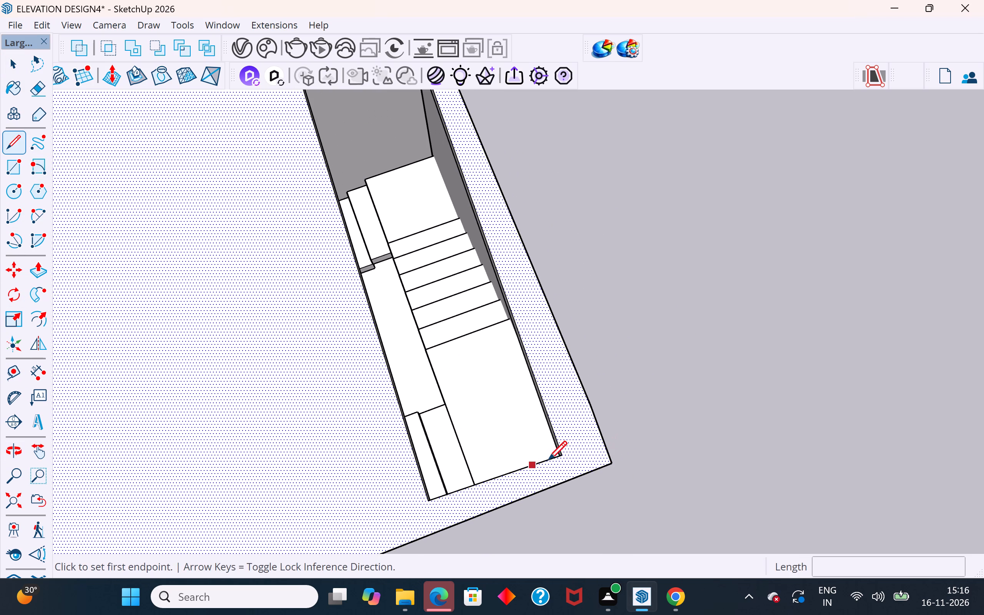
left_click(561, 457)
left_click(580, 451)
scroll(576, 451, "down", 4)
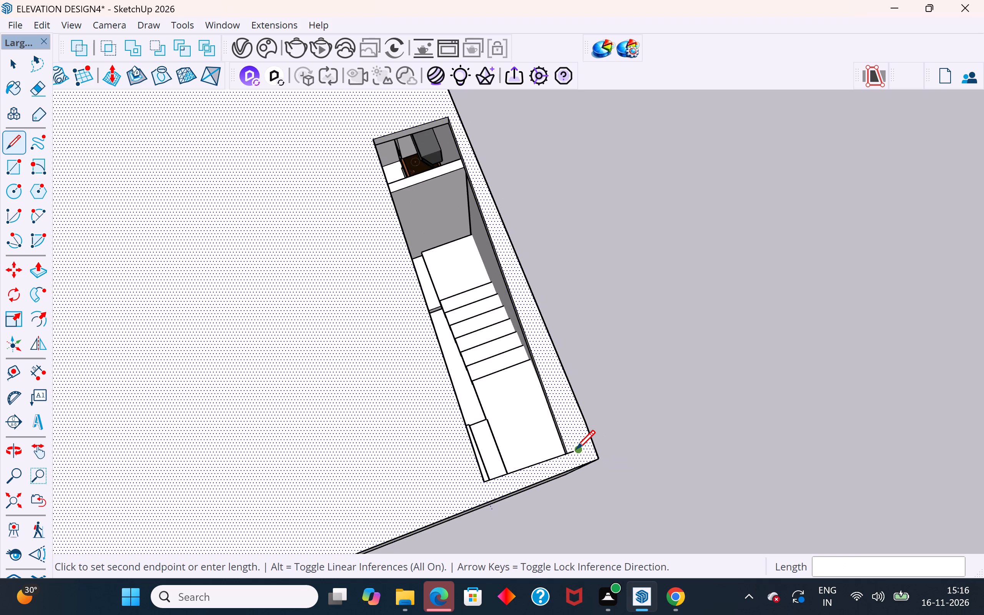
scroll(576, 451, "down", 1)
left_click(446, 118)
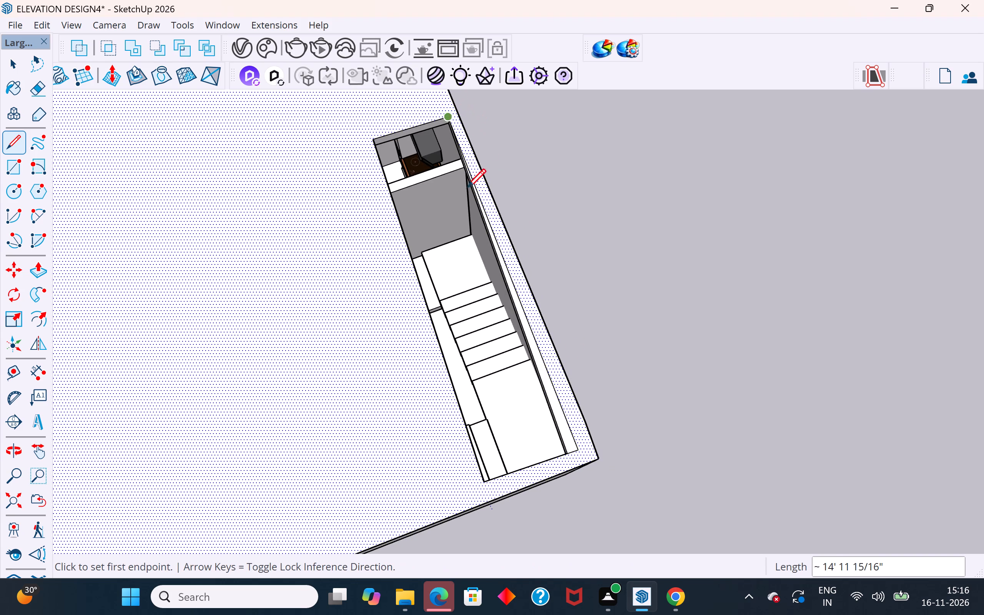
left_click(11, 65)
left_click(624, 292)
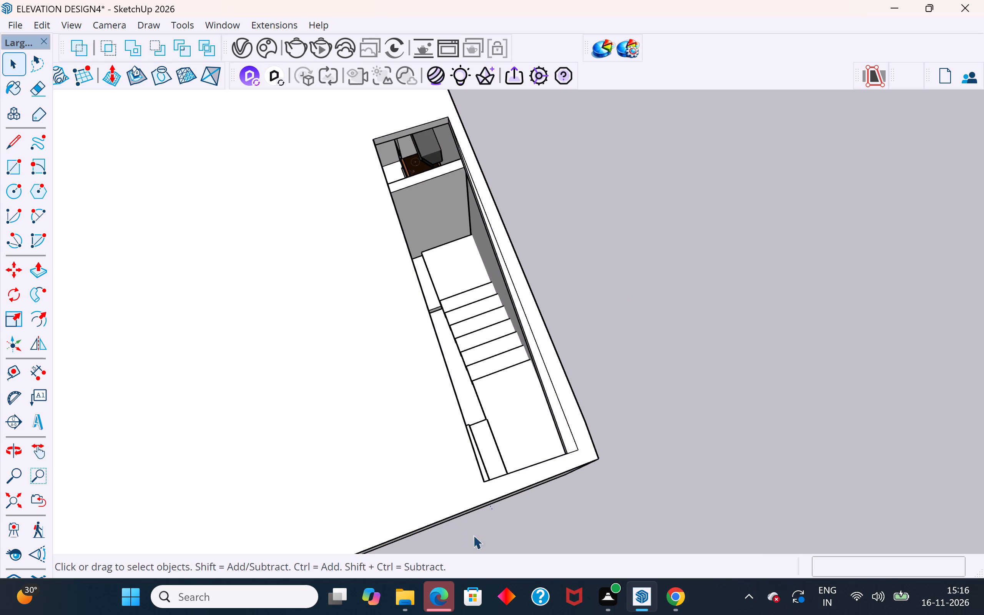
Push/Pull the thin triangular strip 6" down through the roof slab to widen the staircase opening.
middle_click_drag(628, 497, 755, 405)
scroll(673, 308, "up", 4)
middle_click_drag(620, 333, 816, 293)
left_click(659, 212)
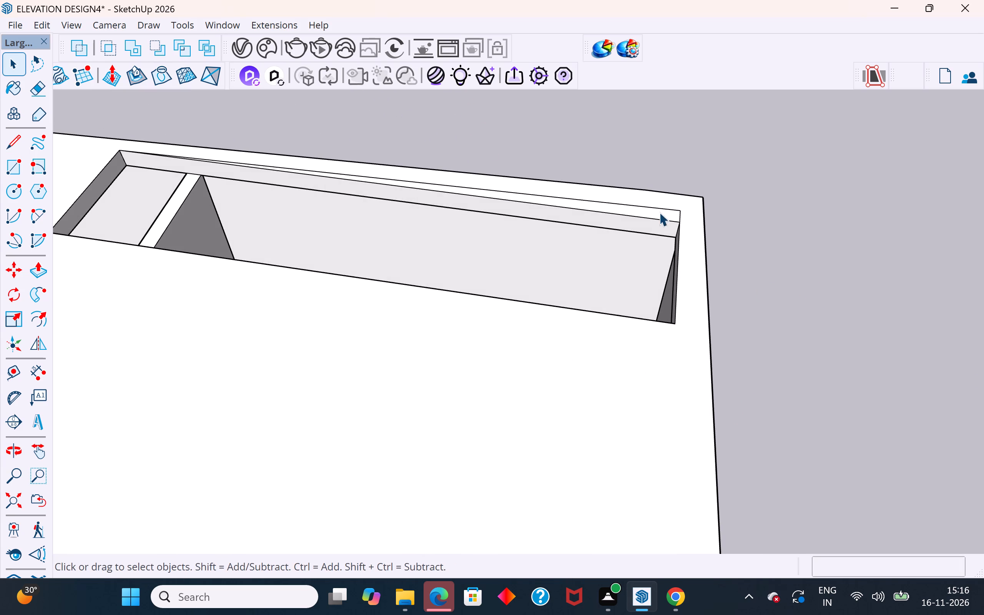
middle_click_drag(675, 268, 691, 274)
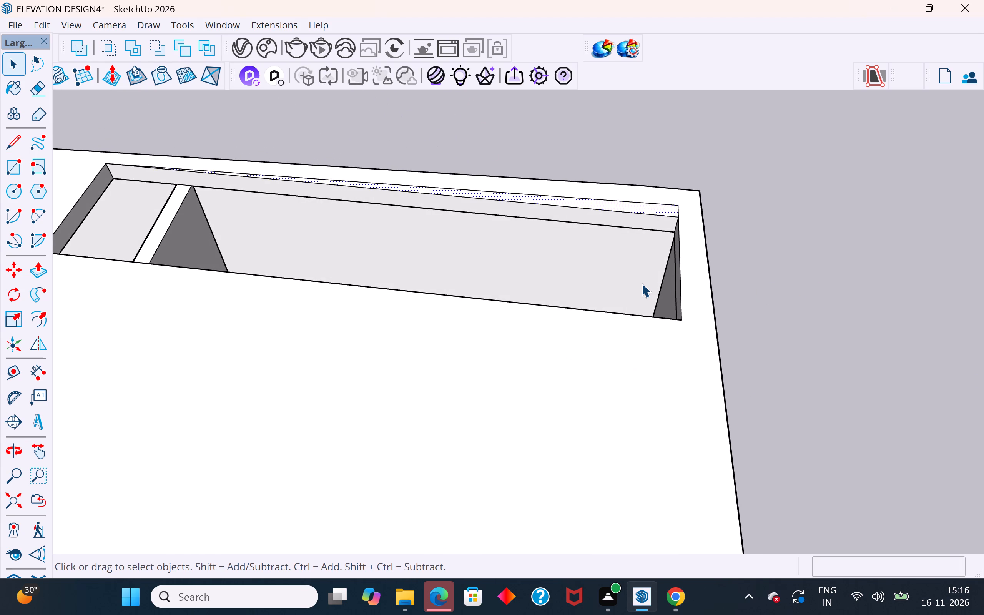
middle_click_drag(607, 357, 872, 394)
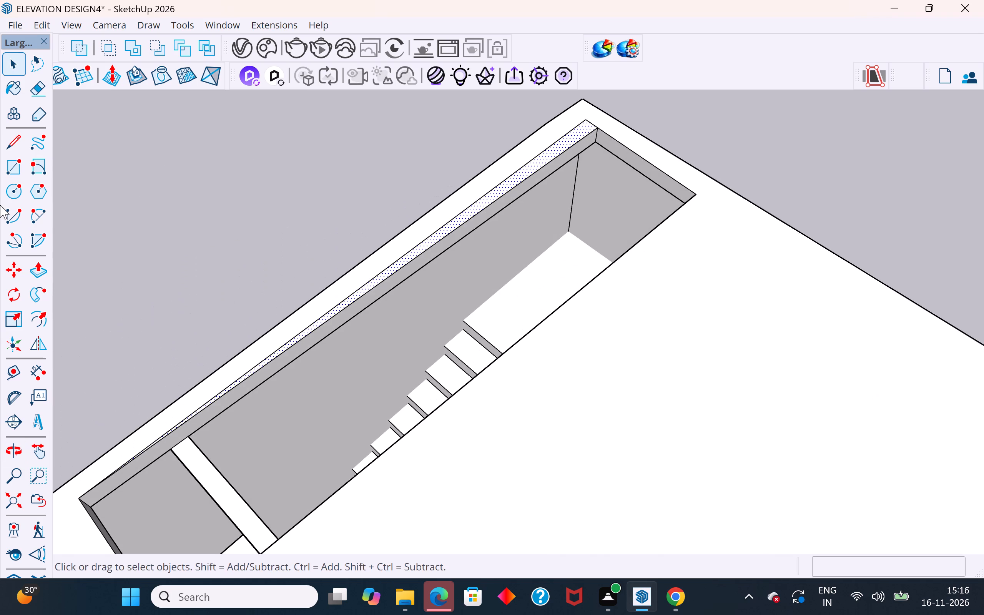
left_click(33, 270)
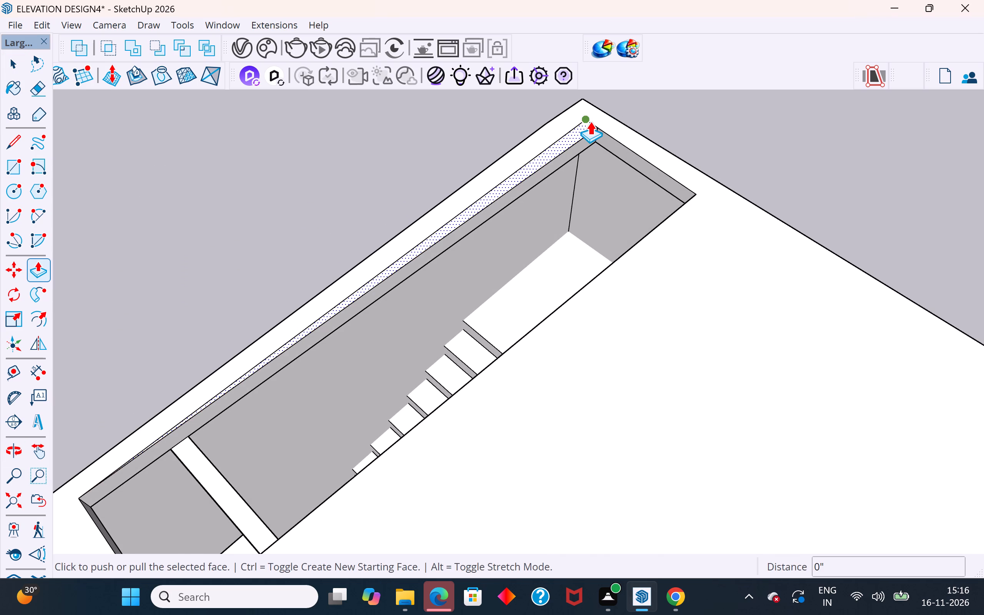
left_click(590, 121)
left_click(606, 153)
left_click(17, 50)
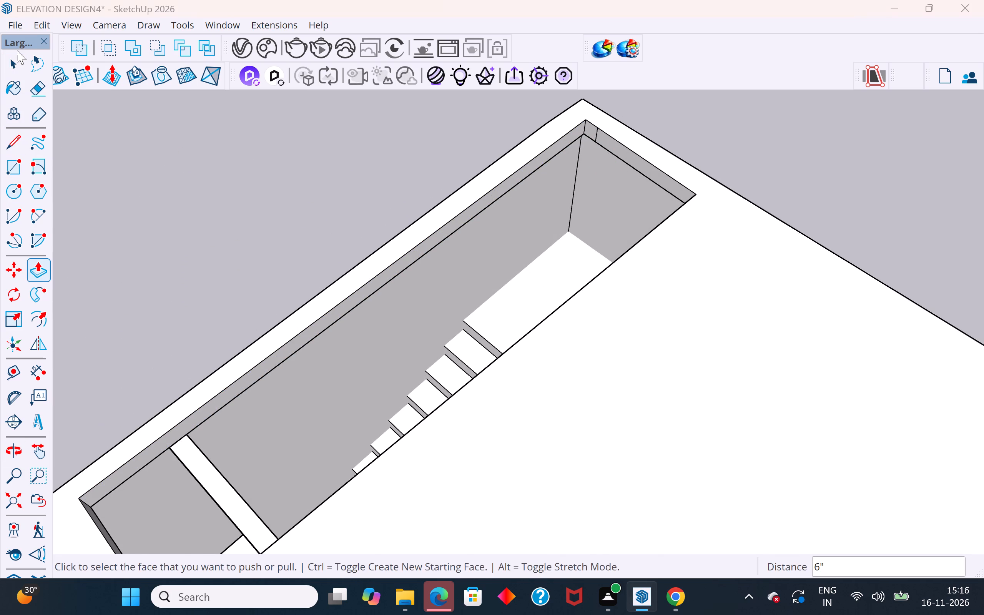
left_click(18, 62)
left_click(283, 219)
Push/Pull the opening's long outer side face about 2 1/4" outward to the stairwell wall at the landing end.
middle_click_drag(605, 200, 728, 116)
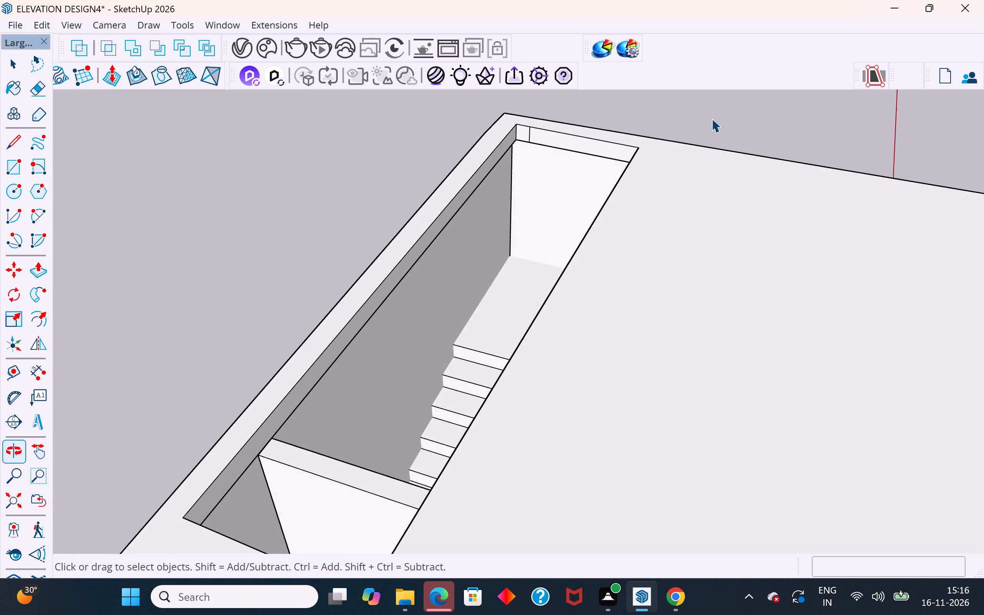
scroll(561, 153, "up", 3)
middle_click_drag(522, 154, 575, 56)
scroll(449, 189, "up", 4)
middle_click_drag(472, 166, 472, 114)
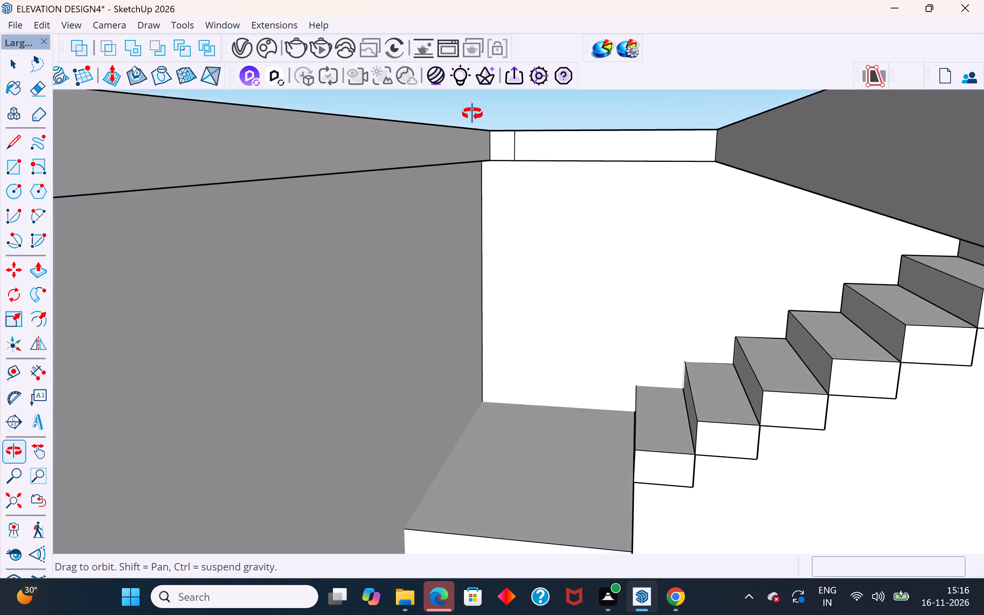
middle_click_drag(472, 114, 470, 144)
scroll(487, 118, "up", 4)
scroll(506, 137, "down", 3)
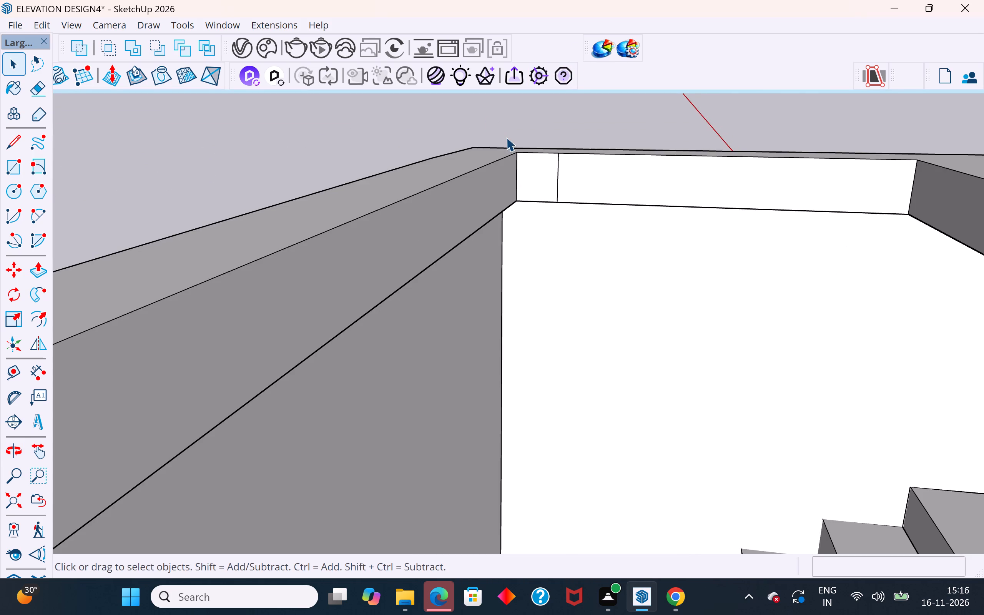
middle_click_drag(516, 179, 516, 113)
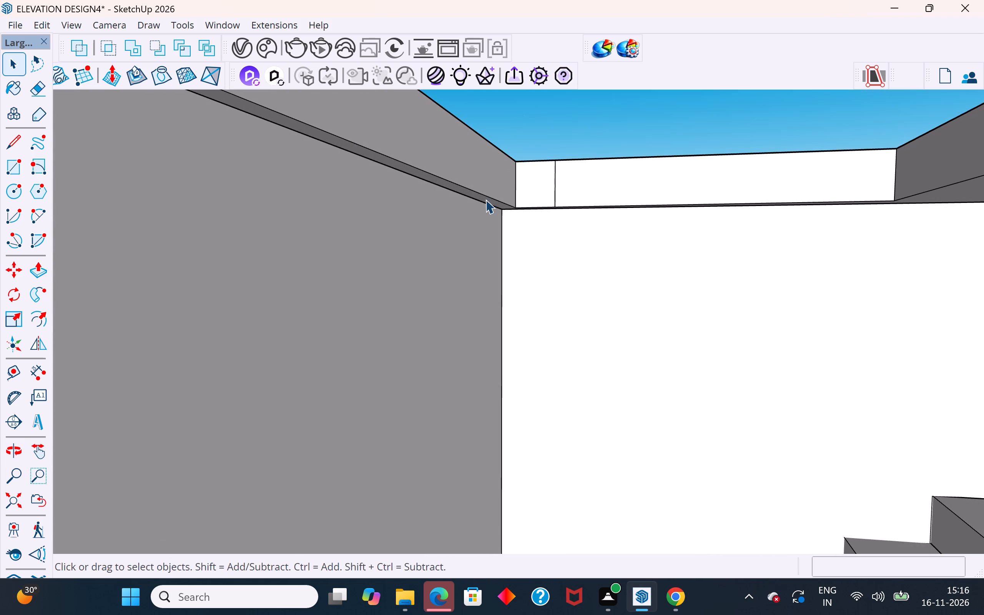
left_click(498, 187)
left_click(37, 274)
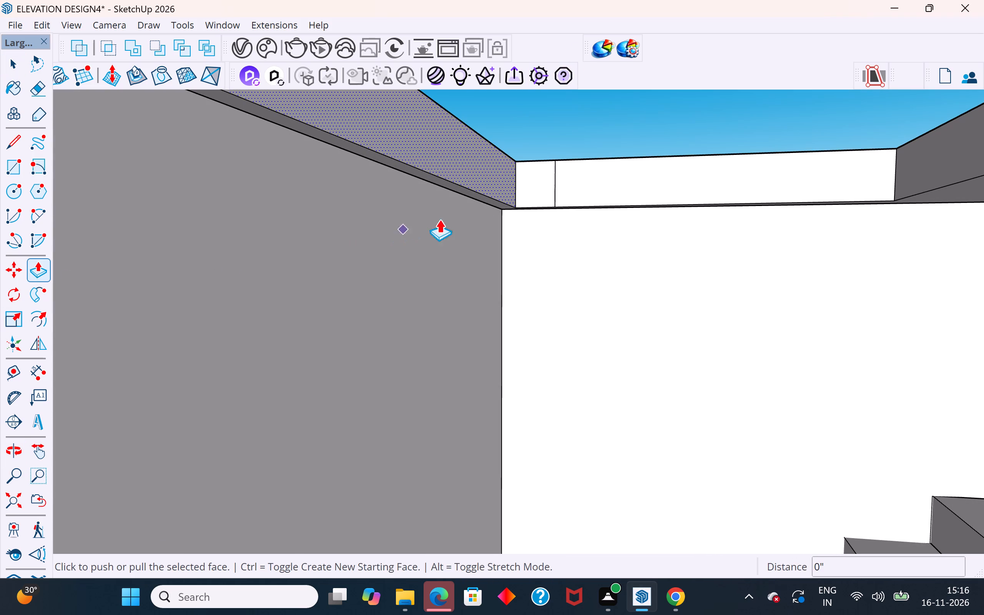
left_click(514, 206)
left_click(501, 209)
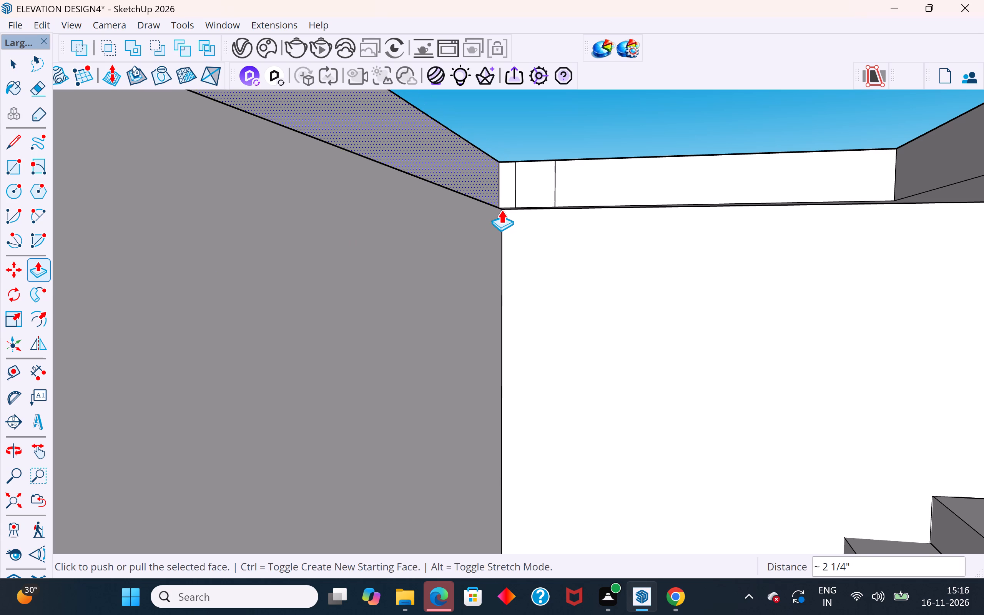
Examine the alignment of the opening's long outer side with the wall below along its full length.
scroll(513, 204, "down", 3)
middle_click_drag(578, 216, 482, 336)
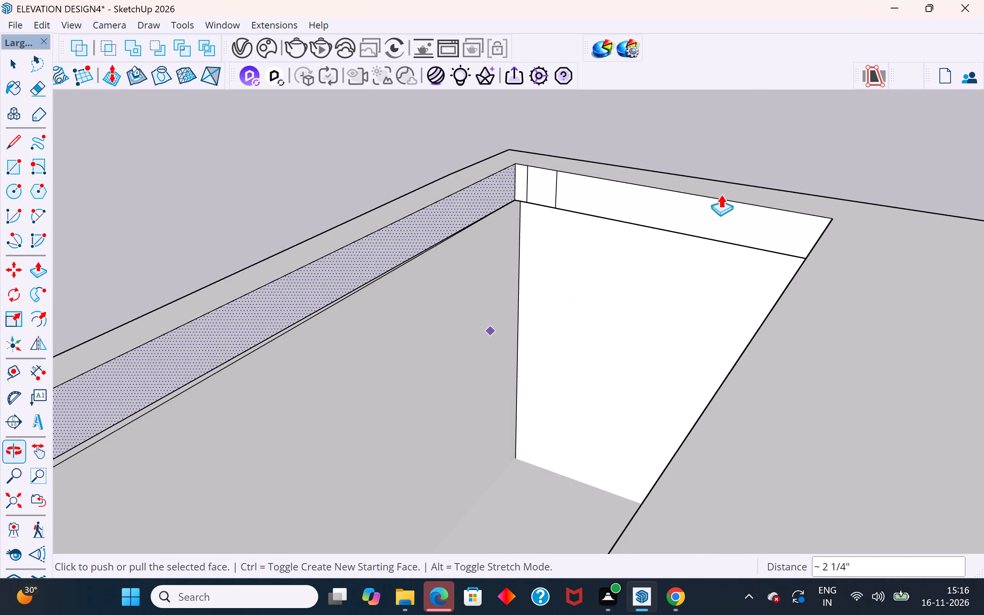
scroll(778, 158, "down", 4)
middle_click_drag(828, 166, 503, 370)
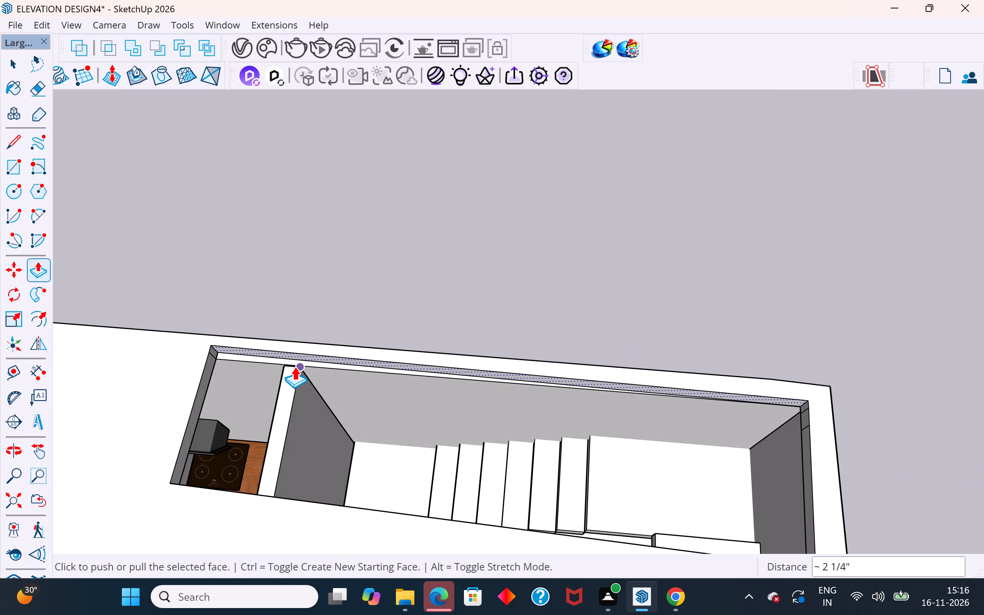
middle_click_drag(627, 400, 660, 395)
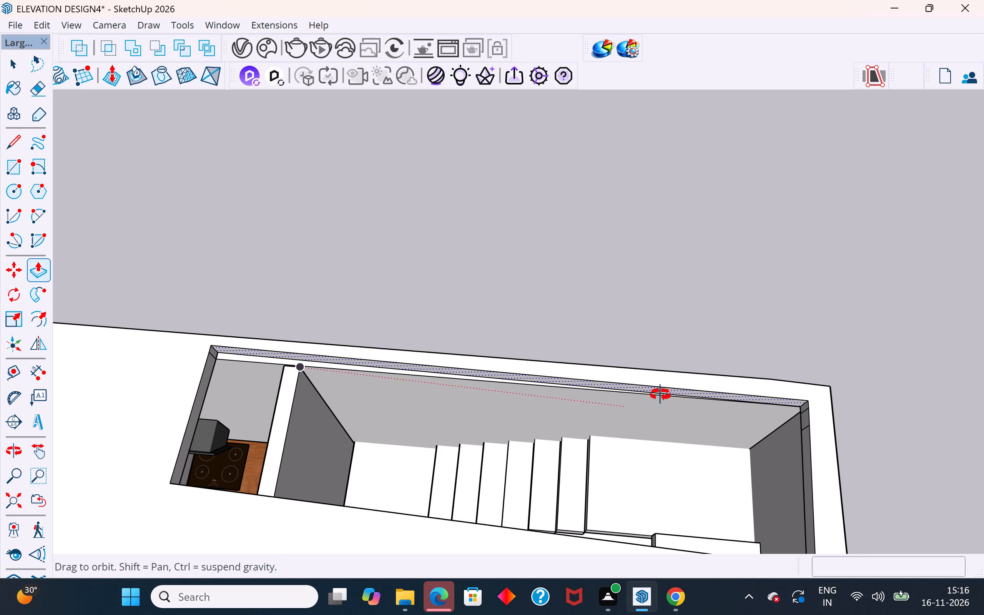
middle_click_drag(660, 395, 765, 393)
left_click(12, 141)
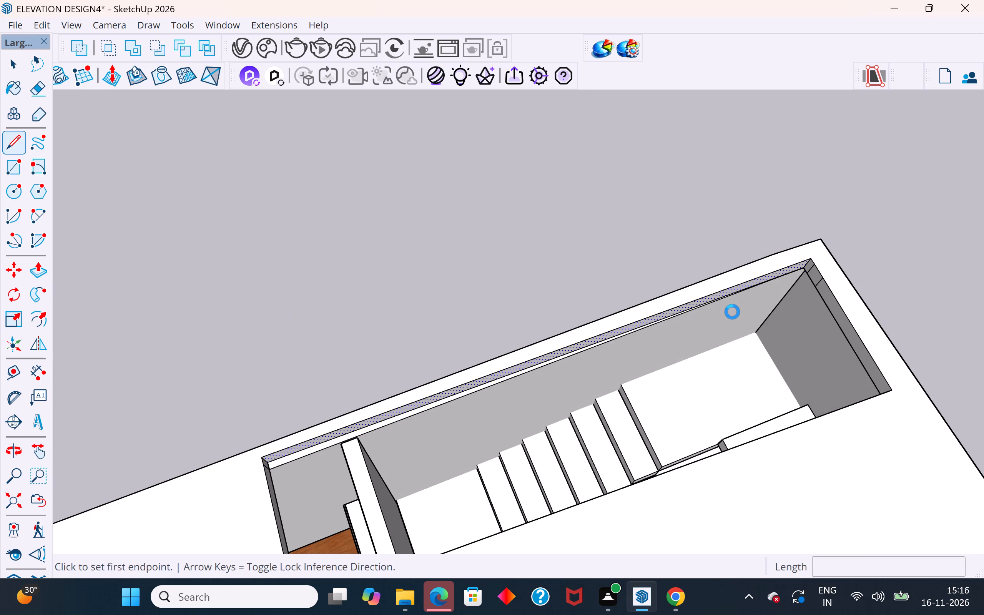
scroll(732, 312, "up", 2)
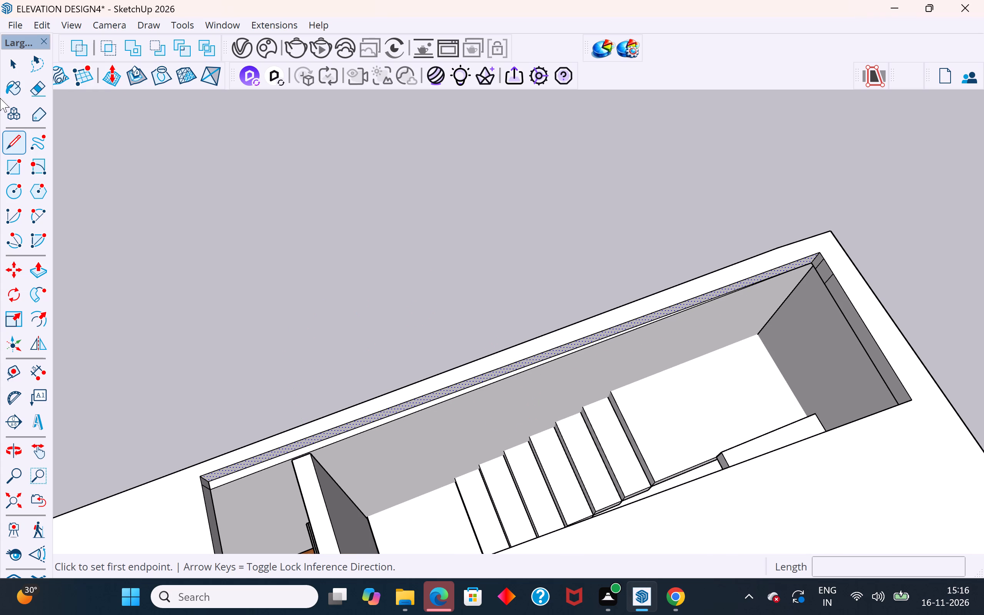
left_click(8, 65)
left_click(278, 308)
Push/Pull the opening's long outer side face about 2 1/4" inward, flush with the stairwell wall at the partition end.
scroll(210, 490, "up", 7)
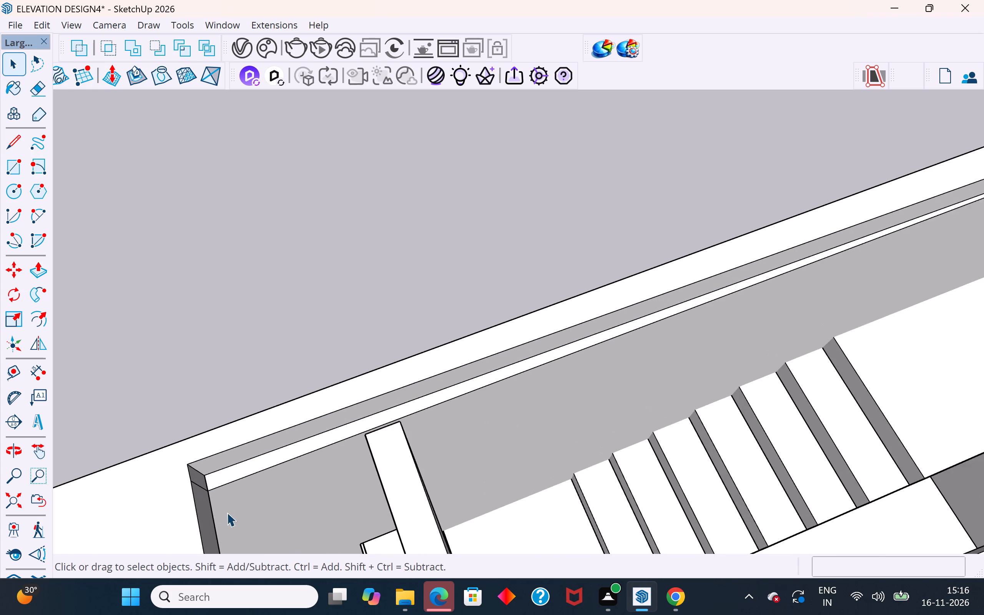
middle_click_drag(227, 512, 161, 464)
left_click(175, 314)
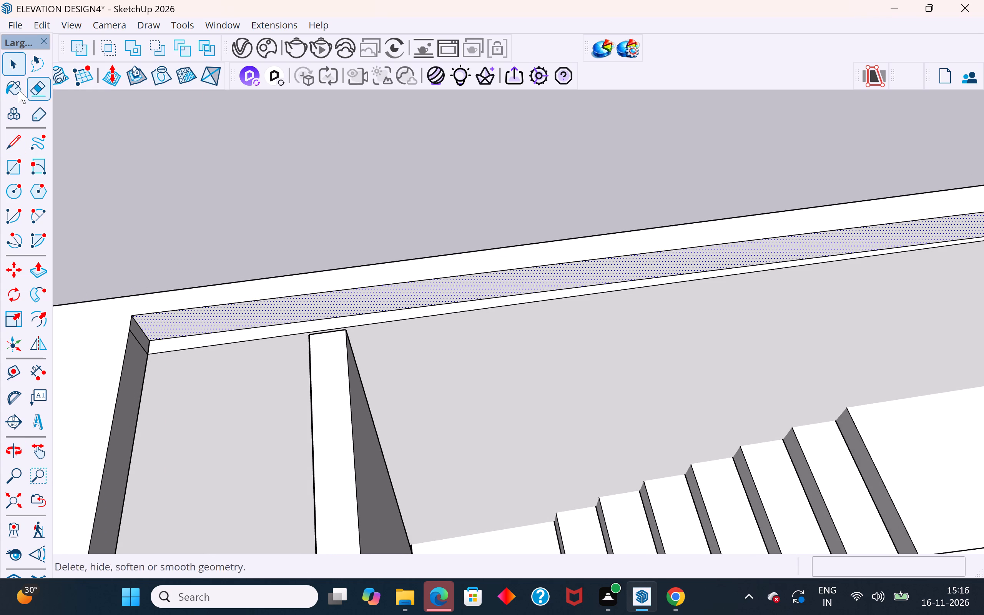
left_click(35, 268)
left_click(153, 332)
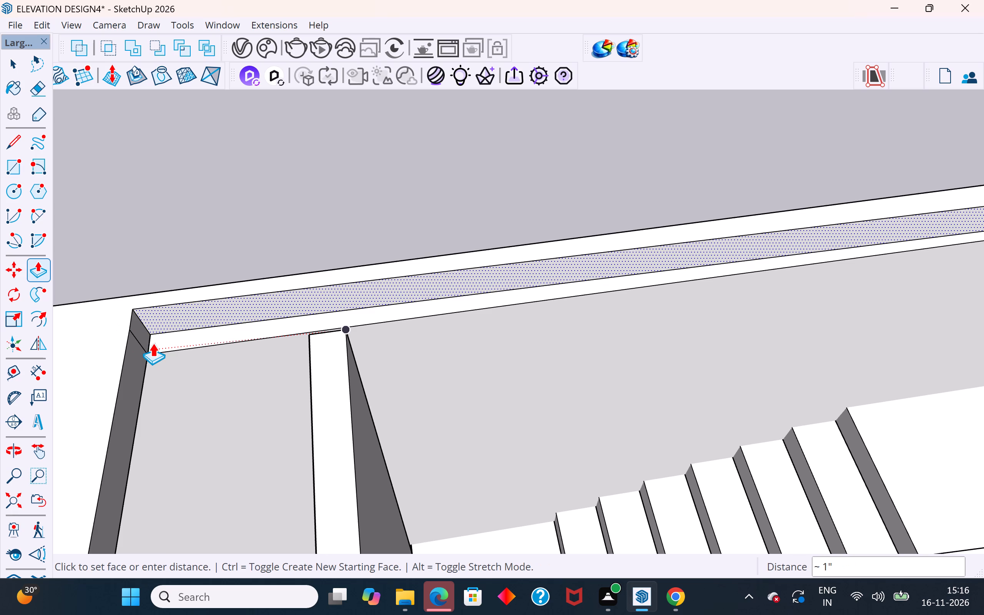
scroll(152, 362, "up", 5)
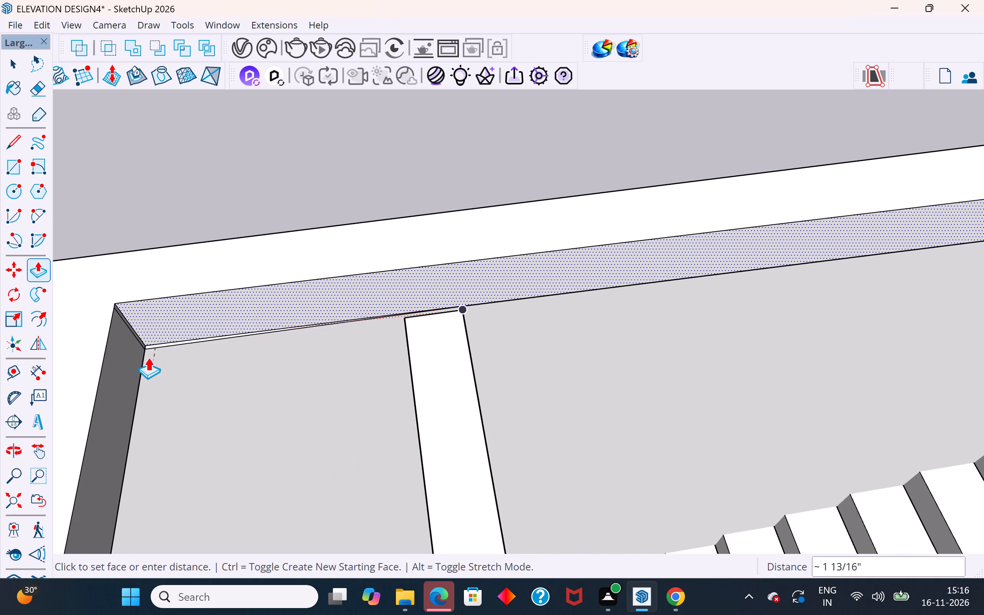
left_click(138, 374)
left_click(10, 66)
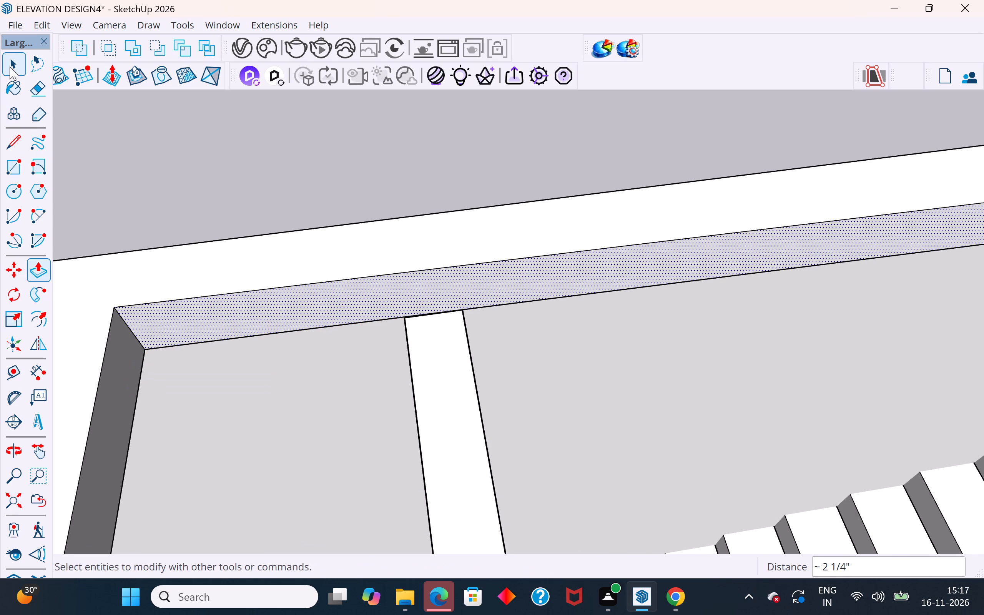
left_click(235, 196)
Examine the alignment of the opening's edges with the stairwell walls at the landing-end corner.
scroll(207, 294, "down", 14)
middle_click_drag(836, 251, 882, 199)
scroll(764, 202, "up", 3)
middle_click_drag(773, 198, 922, 154)
scroll(607, 436, "down", 7)
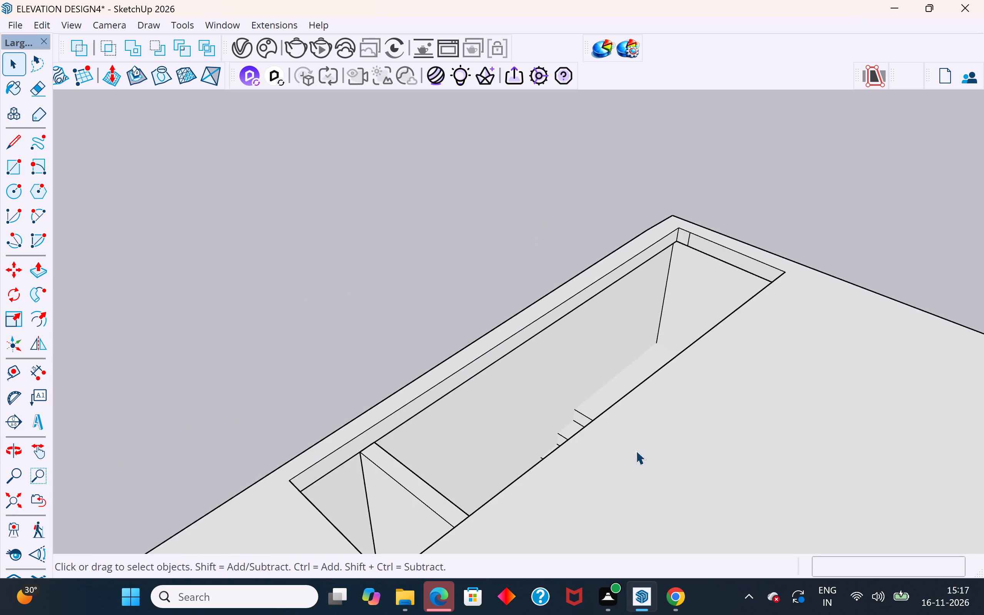
middle_click_drag(655, 325, 771, 346)
scroll(609, 189, "up", 8)
scroll(666, 258, "down", 3)
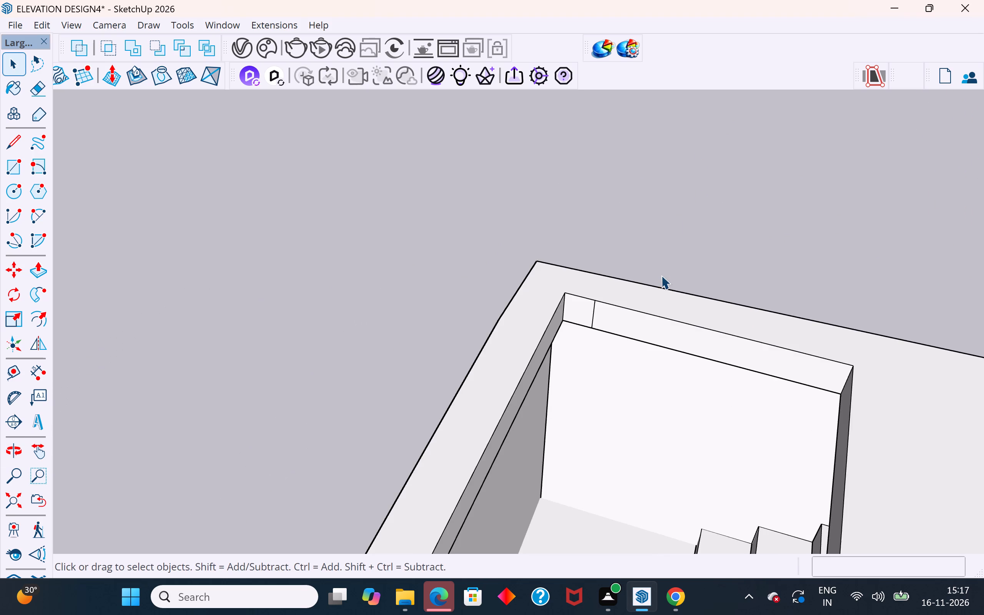
scroll(661, 275, "down", 1)
middle_click_drag(710, 317, 729, 116)
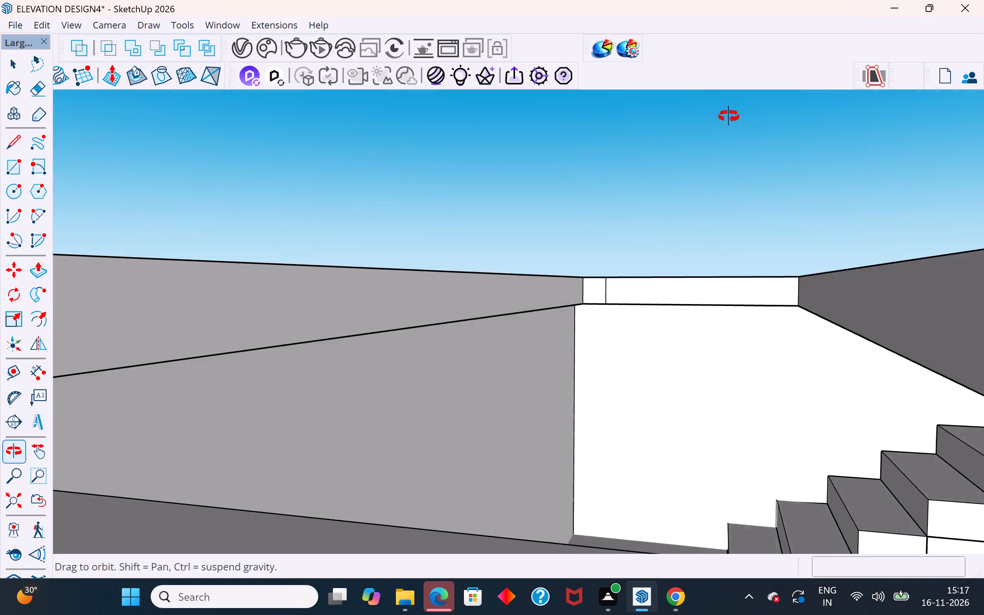
middle_click_drag(729, 116, 737, 133)
scroll(644, 279, "up", 2)
middle_click_drag(608, 337, 617, 284)
scroll(645, 320, "down", 2)
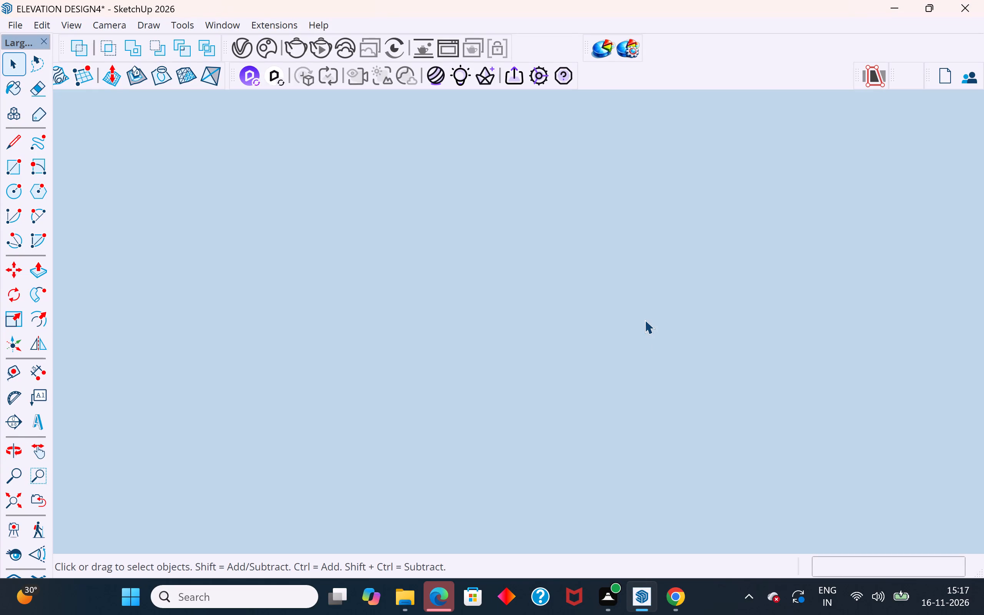
scroll(529, 464, "down", 2)
Examine the roof opening's long outer side and partition-end corner against the walls below, from above and beneath.
left_click(20, 493)
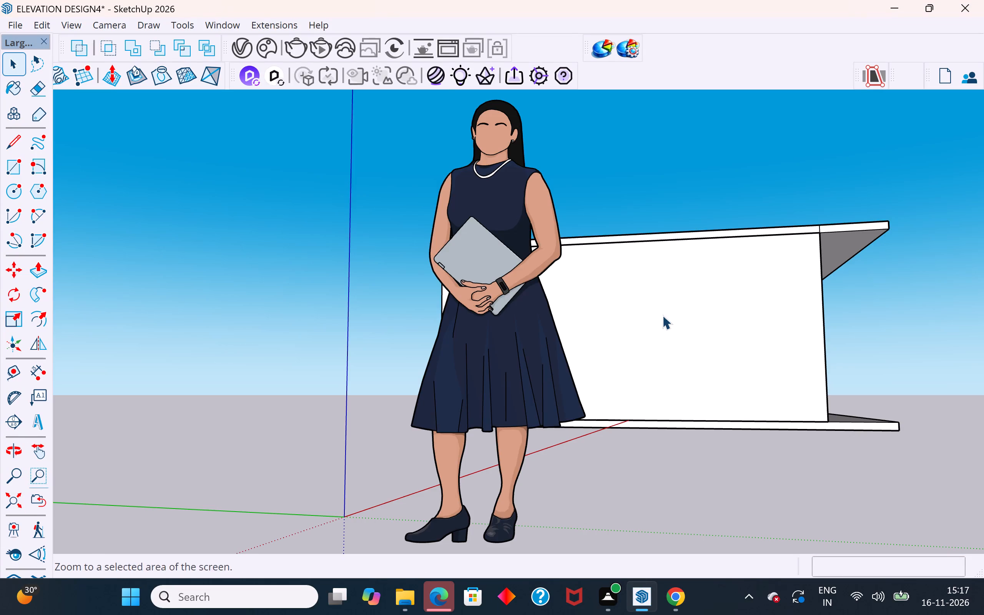
scroll(662, 315, "down", 4)
middle_click_drag(762, 322, 385, 562)
scroll(611, 370, "up", 7)
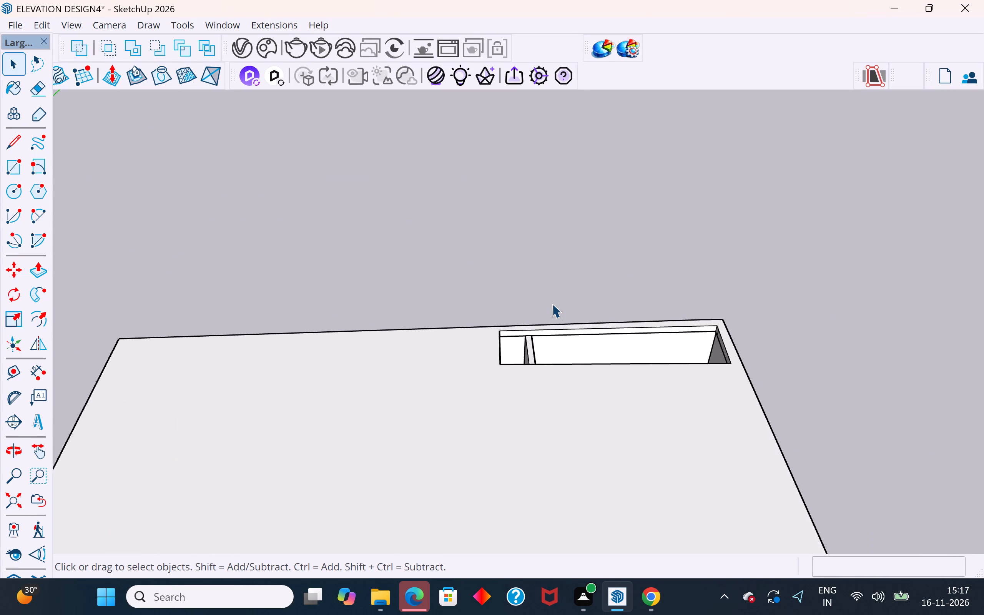
scroll(552, 304, "up", 9)
middle_click_drag(565, 389, 302, 429)
scroll(395, 332, "up", 2)
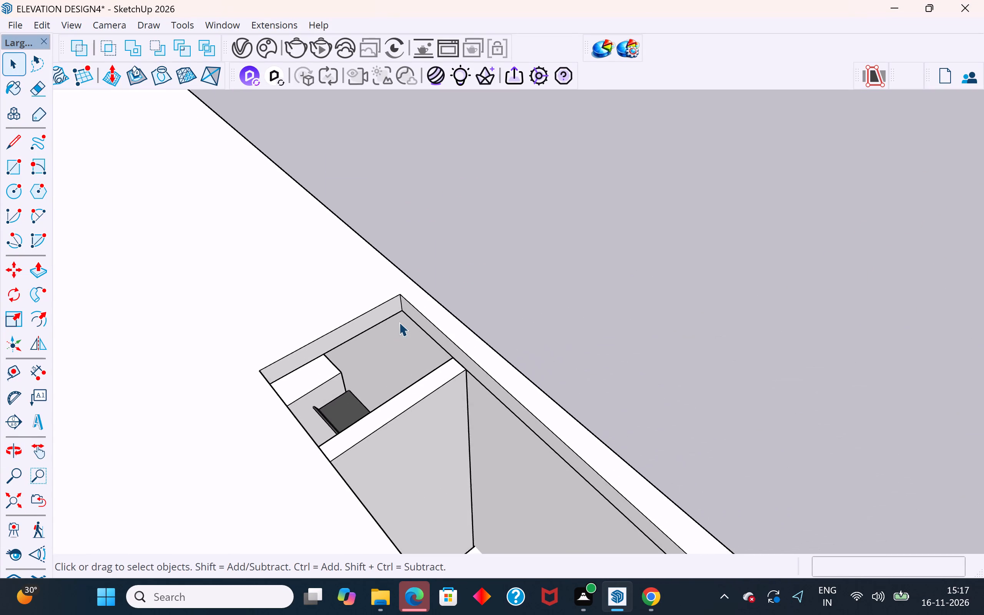
scroll(399, 322, "up", 10)
middle_click_drag(452, 341, 434, 115)
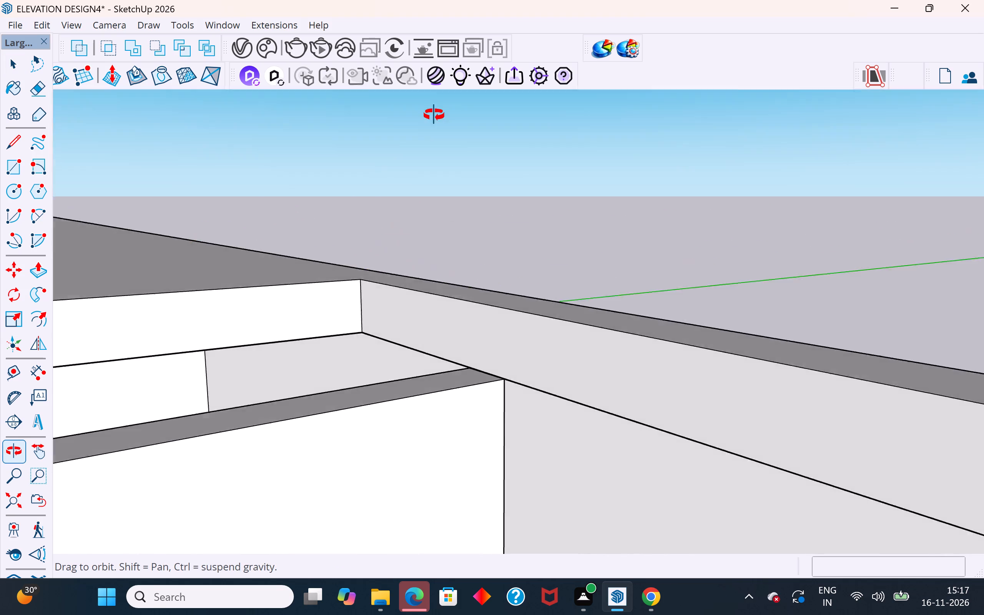
middle_click_drag(434, 115, 435, 112)
middle_click_drag(433, 314, 457, 345)
scroll(457, 345, "up", 4)
scroll(507, 395, "up", 2)
middle_click_drag(526, 395, 771, 390)
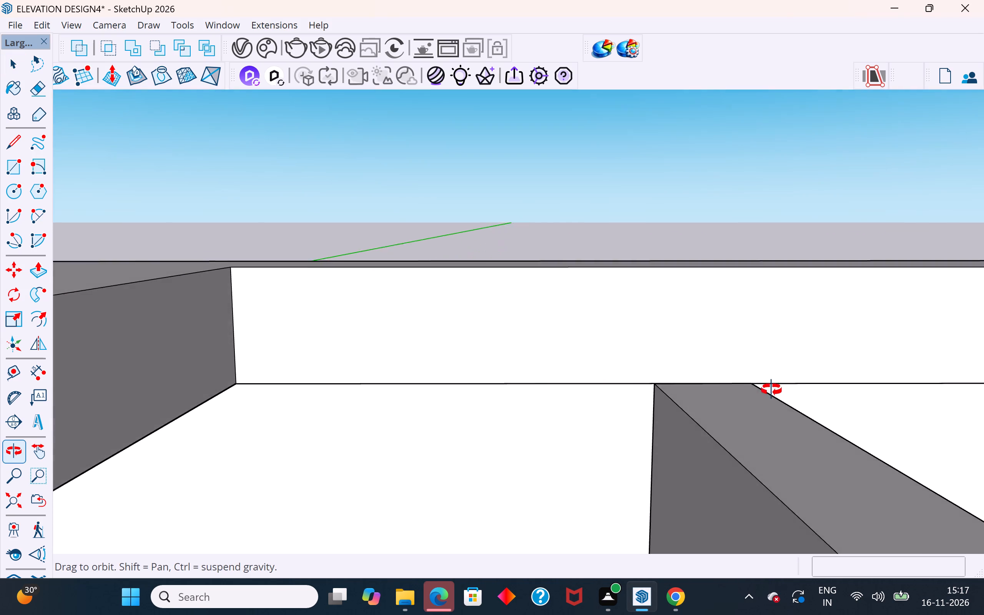
middle_click_drag(771, 390, 822, 384)
middle_click_drag(369, 447, 366, 310)
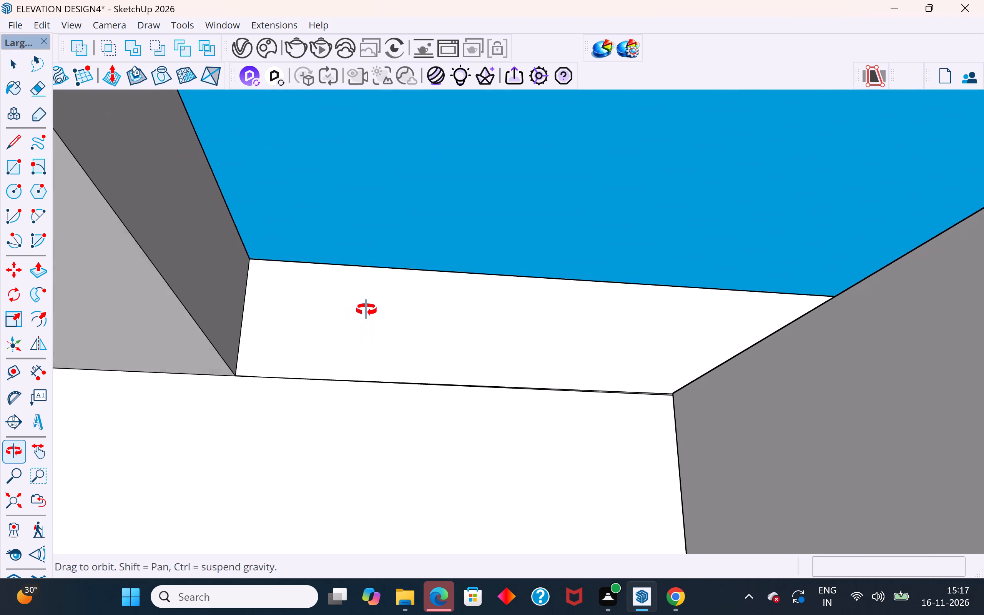
middle_click_drag(366, 310, 309, 540)
scroll(309, 540, "up", 1)
scroll(269, 482, "down", 12)
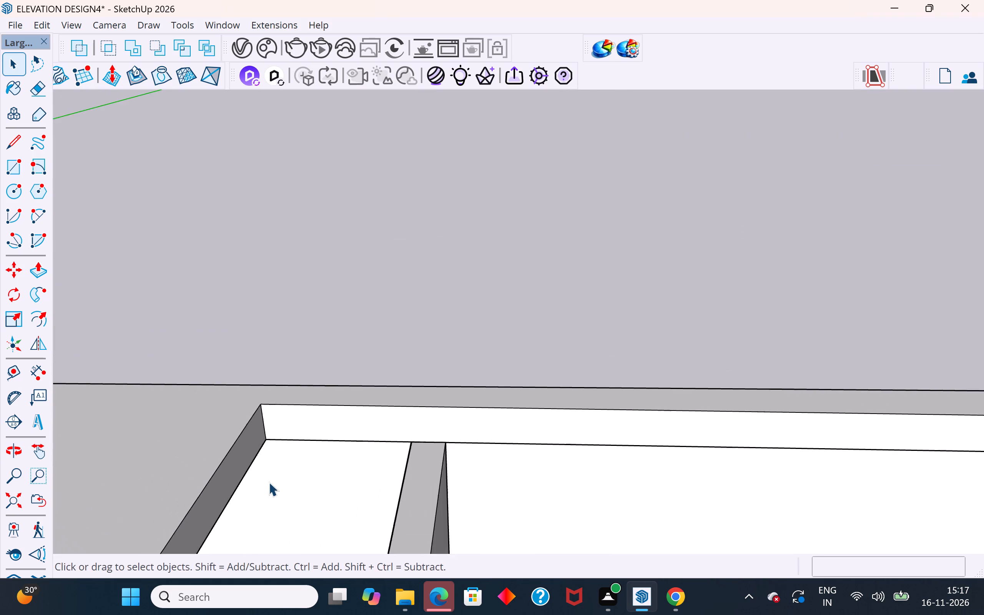
scroll(269, 482, "down", 8)
scroll(345, 377, "down", 3)
middle_click_drag(424, 491, 465, 536)
Examine the landing-end corner of the roof opening from above and beneath for offsets from the stairwell walls.
scroll(610, 433, "up", 7)
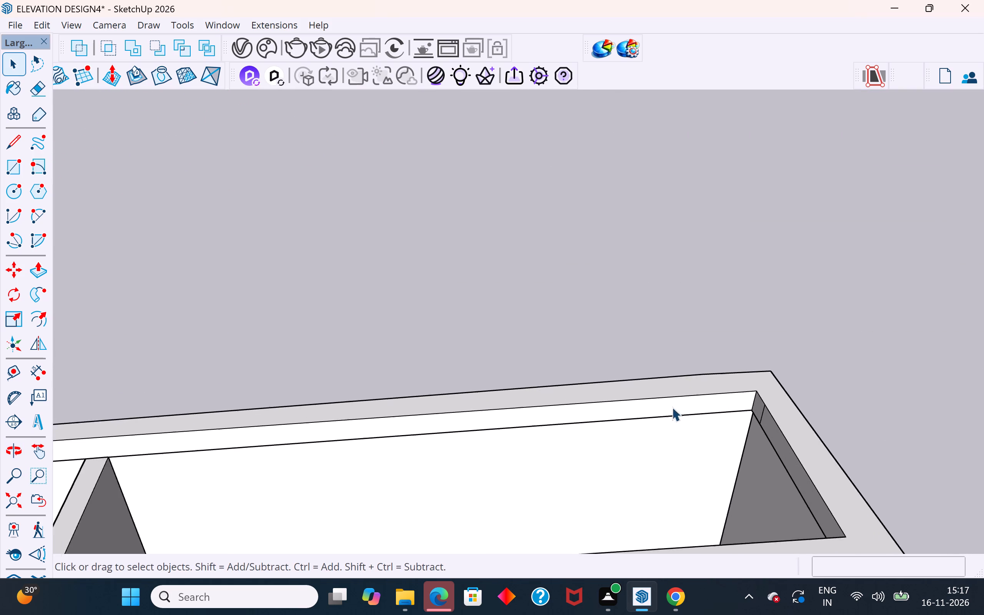
scroll(672, 407, "up", 1)
middle_click_drag(762, 386, 849, 357)
scroll(719, 361, "up", 2)
middle_click_drag(816, 332, 898, 272)
scroll(661, 334, "up", 1)
middle_click_drag(661, 334, 738, 321)
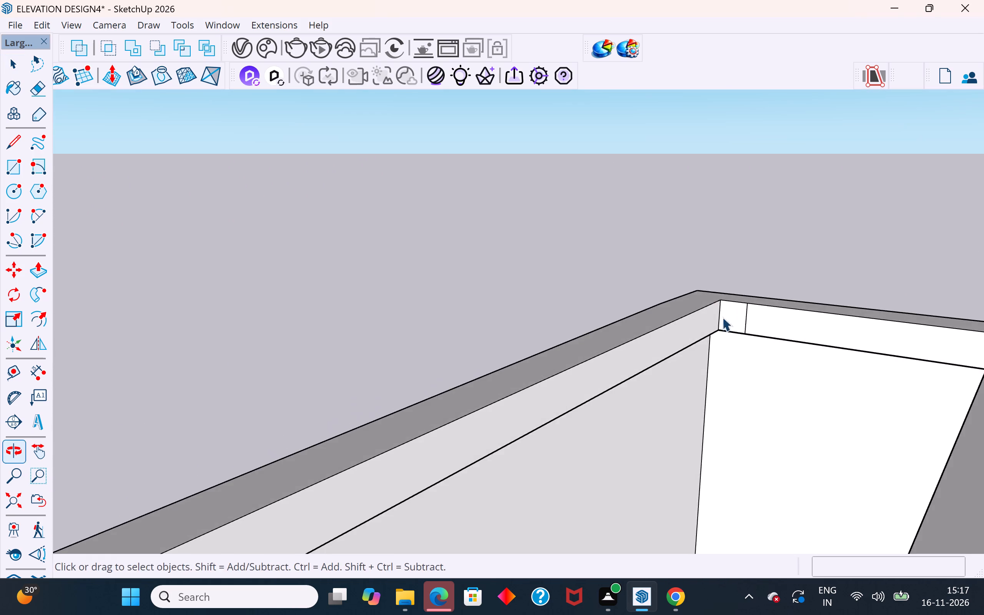
scroll(719, 311, "up", 2)
middle_click_drag(716, 300, 720, 182)
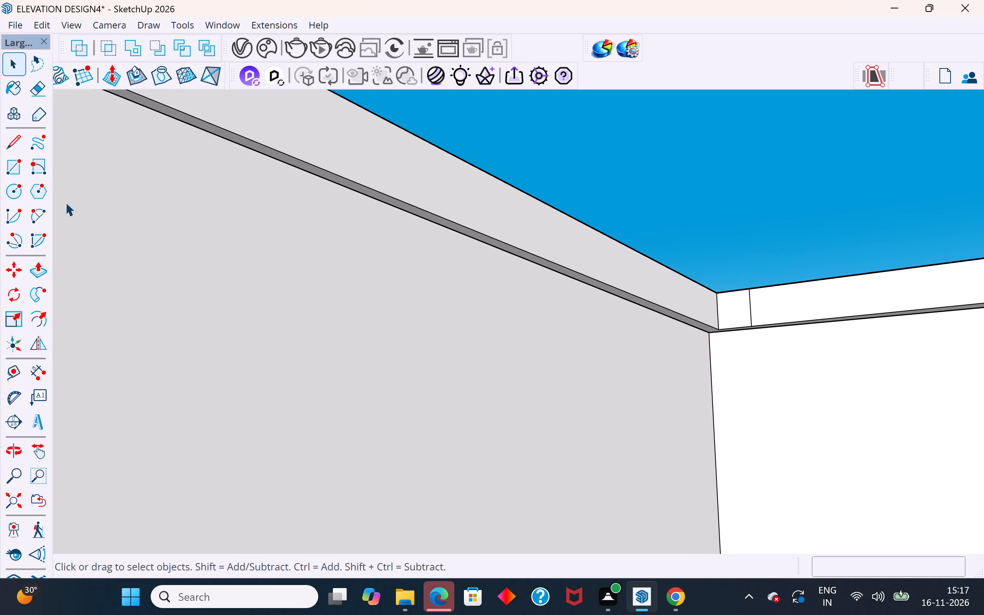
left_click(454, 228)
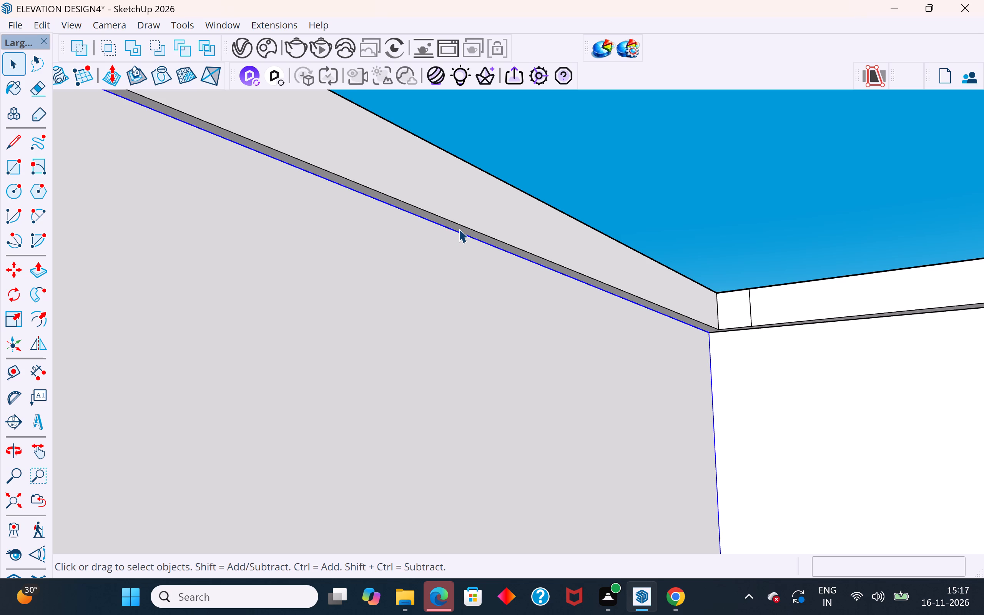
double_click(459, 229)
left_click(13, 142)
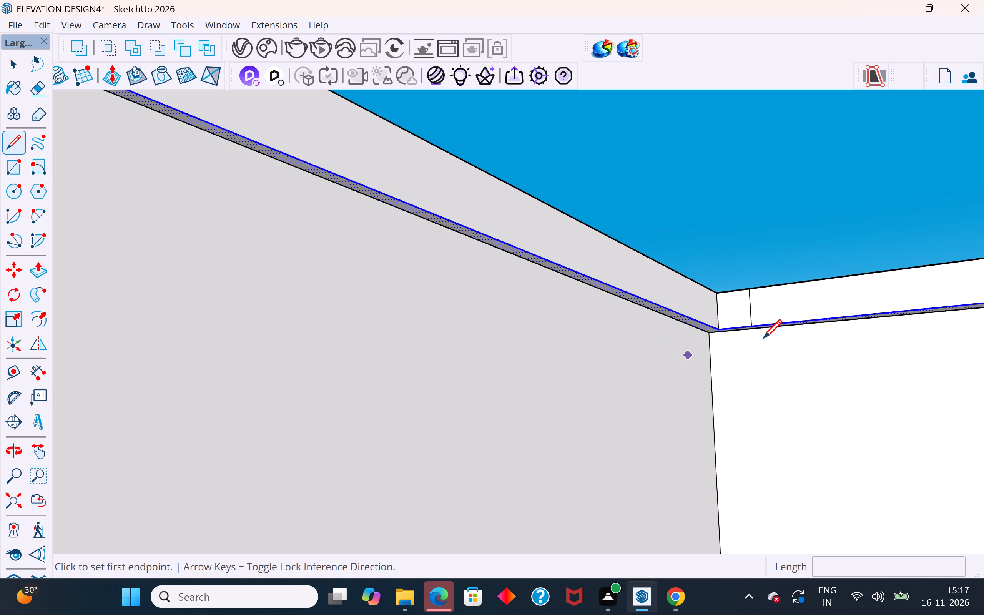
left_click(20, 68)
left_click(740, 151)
Delete the stray vertical edge near the corner on the opening's landing-end side.
left_click(773, 321)
scroll(758, 319, "up", 8)
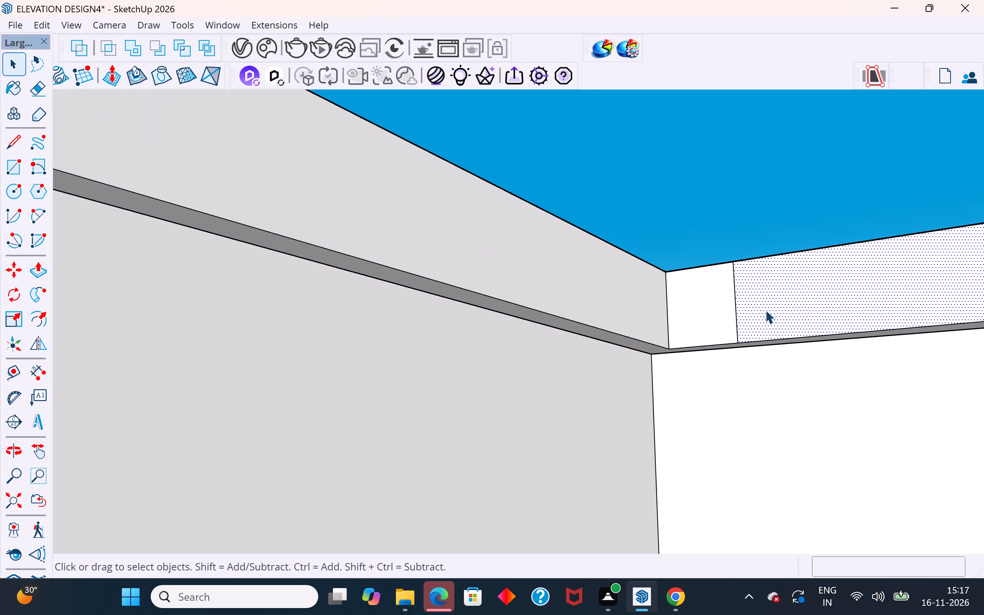
middle_click_drag(746, 333, 746, 438)
left_click(736, 317)
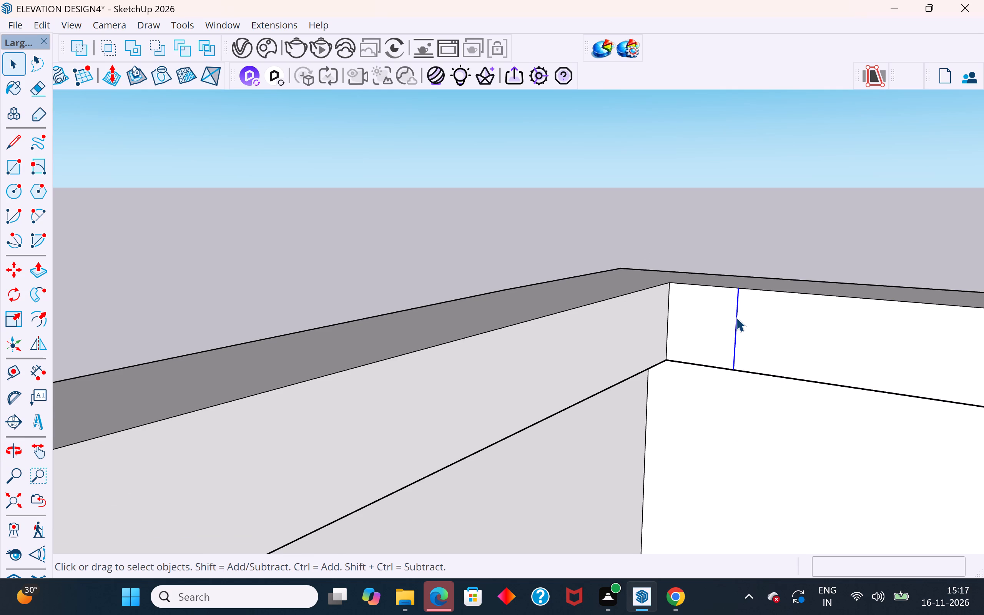
key("Delete")
Push/Pull the opening's landing-end side face about 2 1/2" inward, flush with the stairwell end wall.
left_click(757, 317)
scroll(757, 317, "down", 4)
middle_click_drag(758, 317, 792, 224)
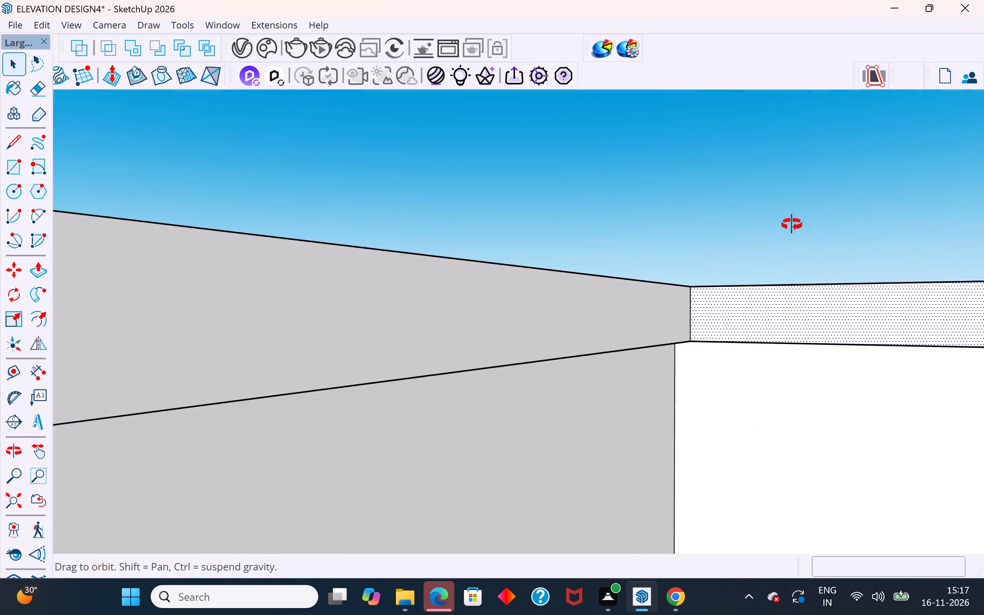
middle_click_drag(792, 224, 792, 214)
left_click(37, 263)
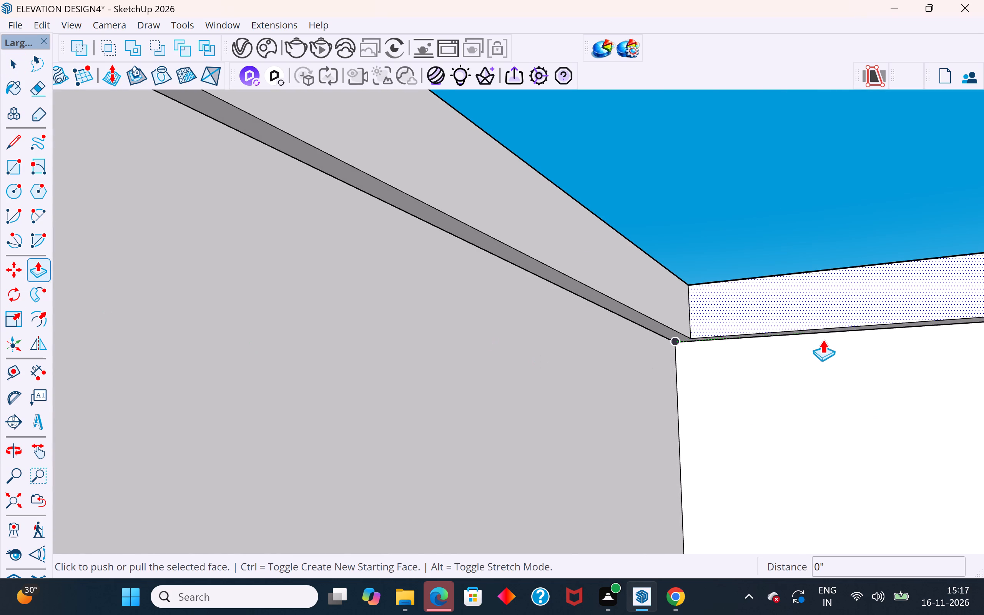
left_click(819, 333)
left_click(831, 335)
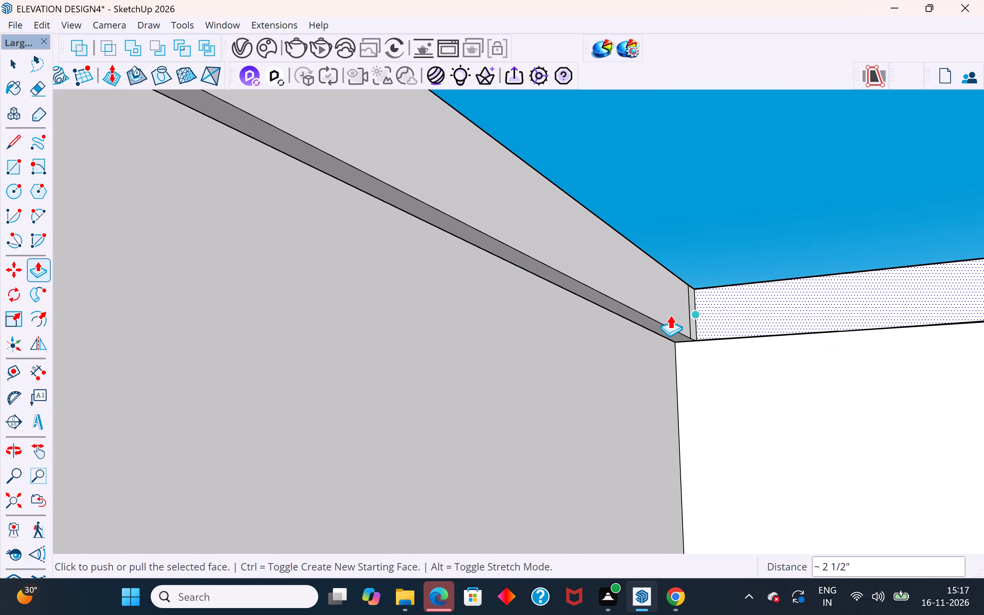
left_click(19, 64)
left_click(745, 173)
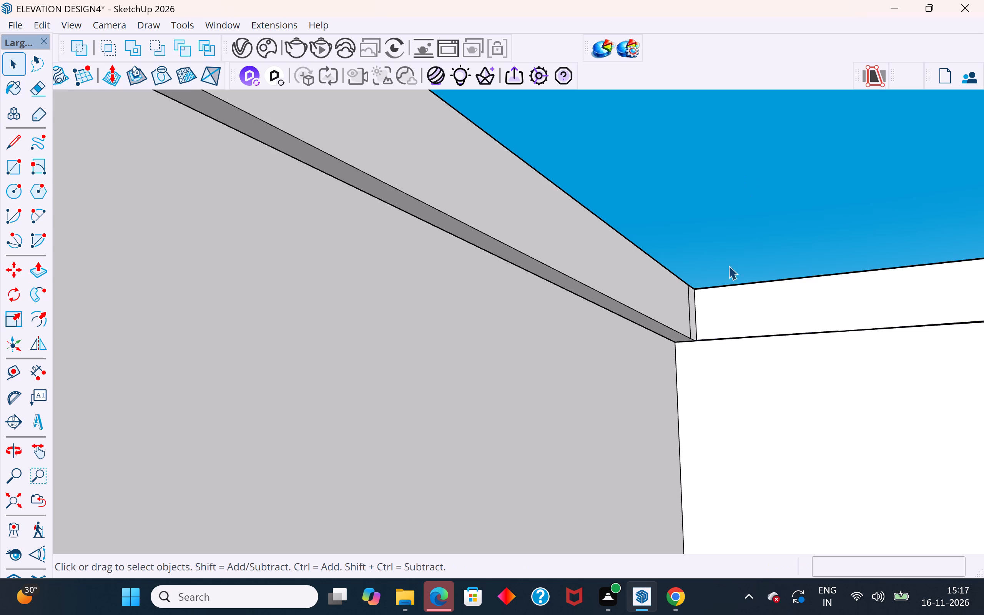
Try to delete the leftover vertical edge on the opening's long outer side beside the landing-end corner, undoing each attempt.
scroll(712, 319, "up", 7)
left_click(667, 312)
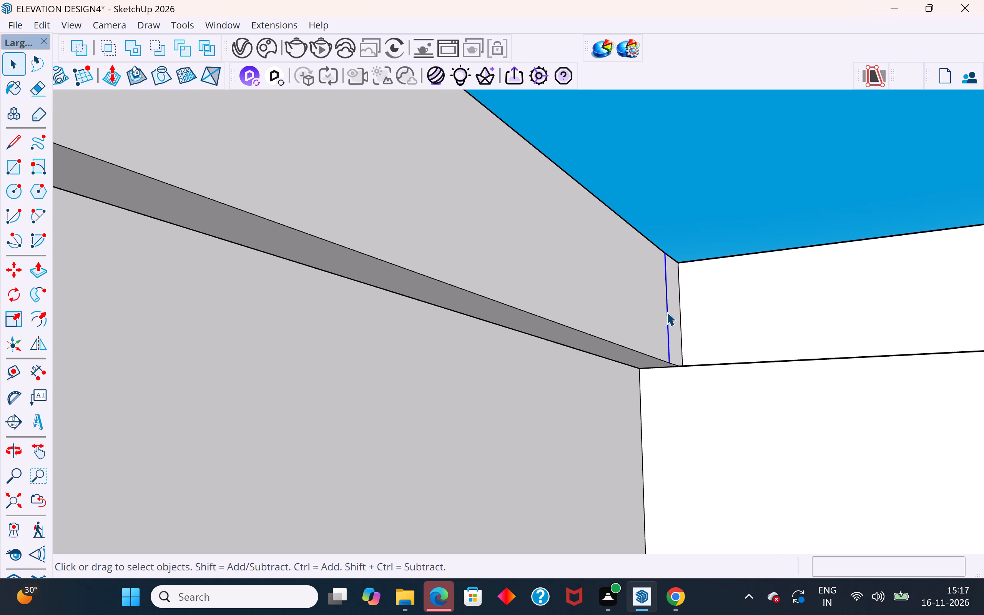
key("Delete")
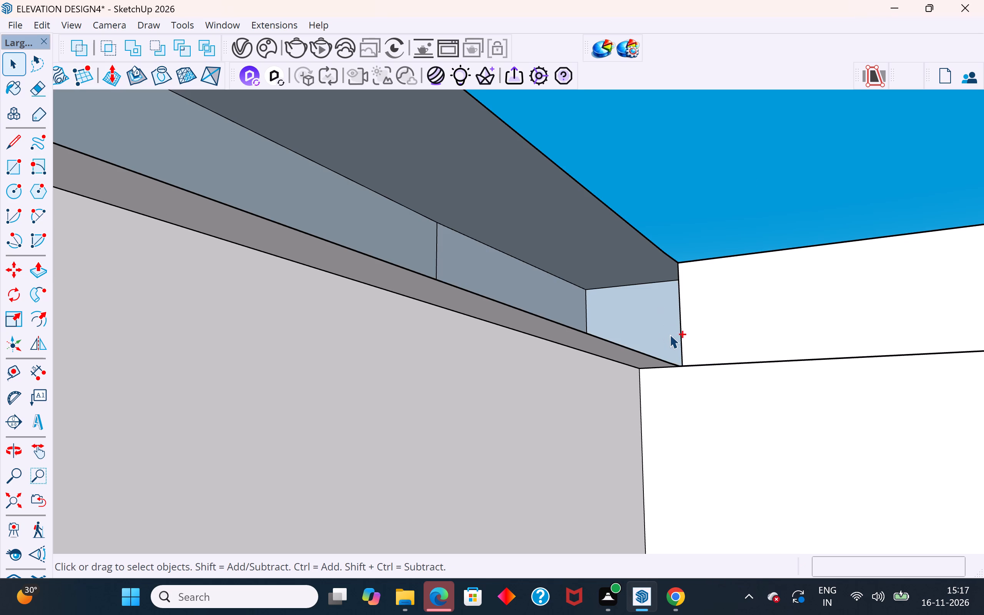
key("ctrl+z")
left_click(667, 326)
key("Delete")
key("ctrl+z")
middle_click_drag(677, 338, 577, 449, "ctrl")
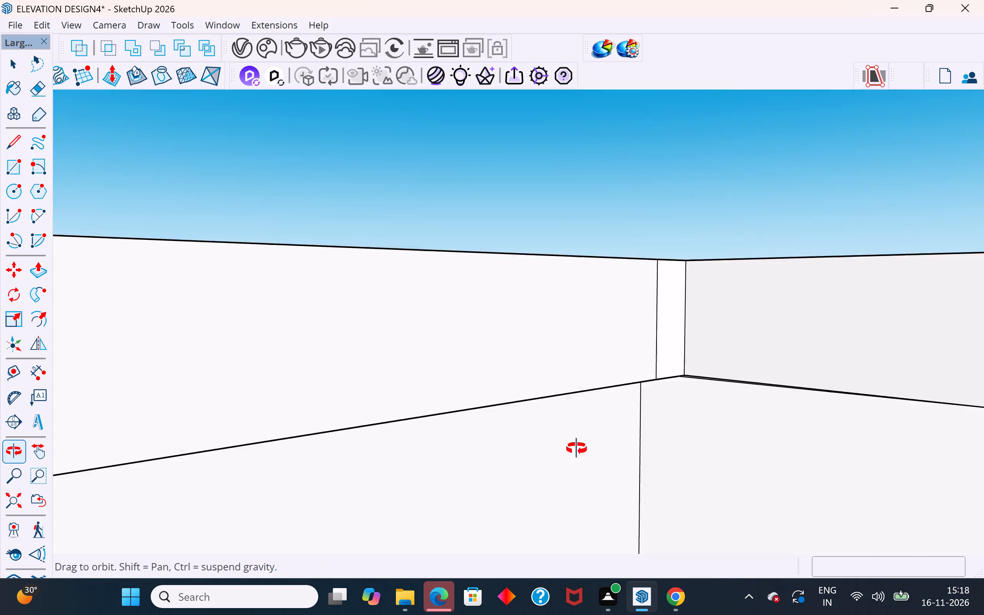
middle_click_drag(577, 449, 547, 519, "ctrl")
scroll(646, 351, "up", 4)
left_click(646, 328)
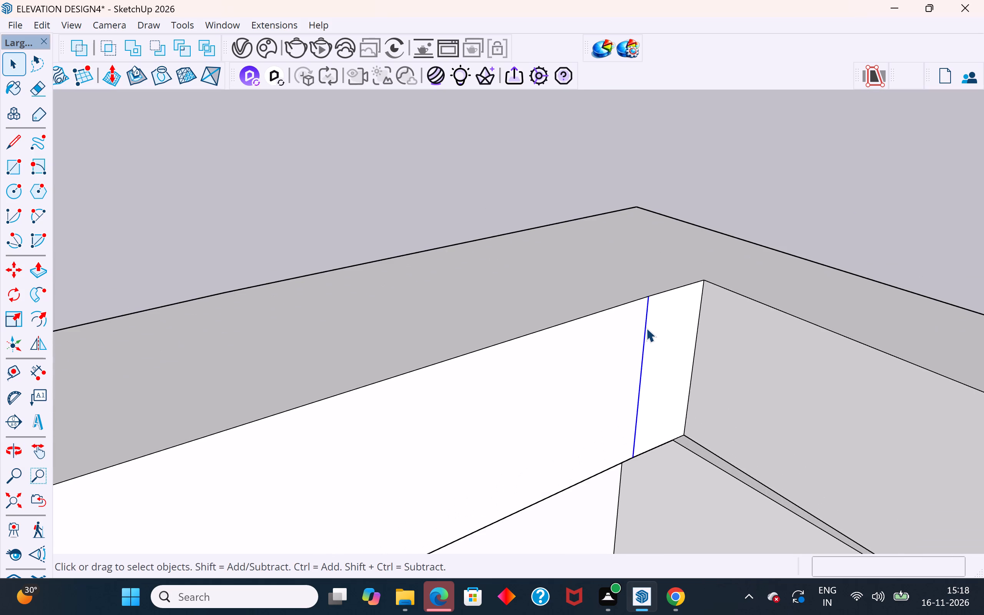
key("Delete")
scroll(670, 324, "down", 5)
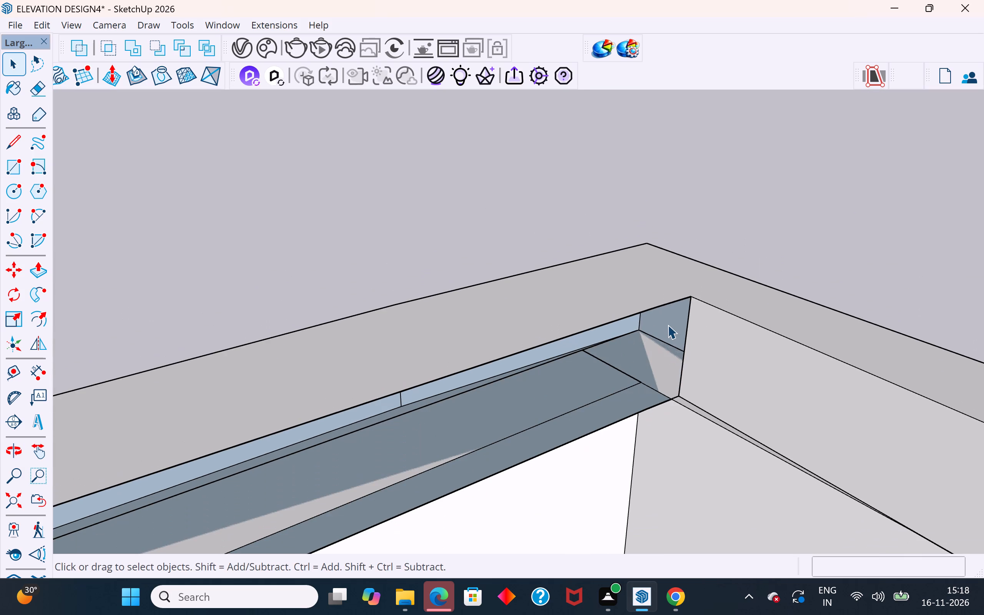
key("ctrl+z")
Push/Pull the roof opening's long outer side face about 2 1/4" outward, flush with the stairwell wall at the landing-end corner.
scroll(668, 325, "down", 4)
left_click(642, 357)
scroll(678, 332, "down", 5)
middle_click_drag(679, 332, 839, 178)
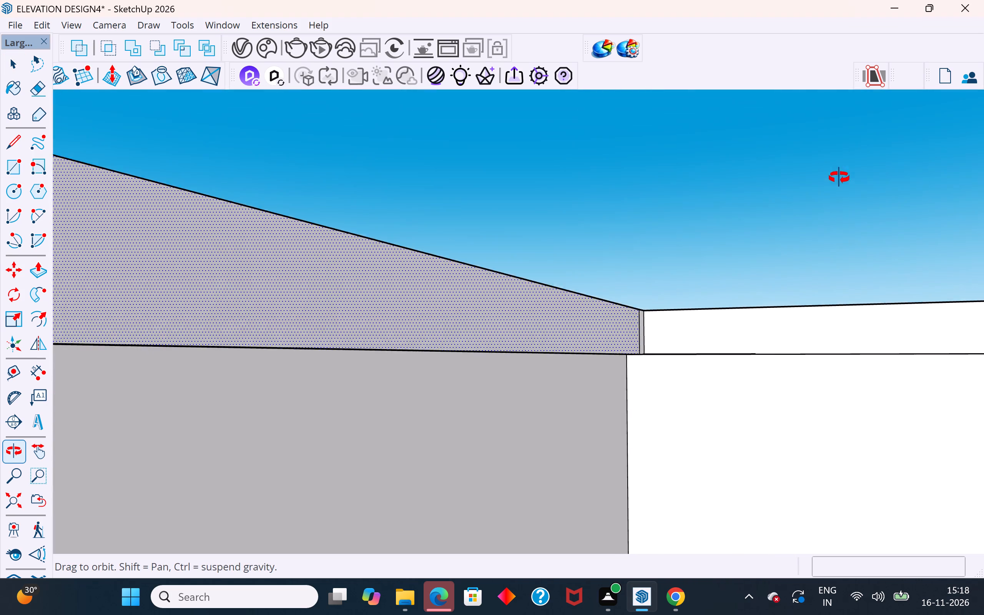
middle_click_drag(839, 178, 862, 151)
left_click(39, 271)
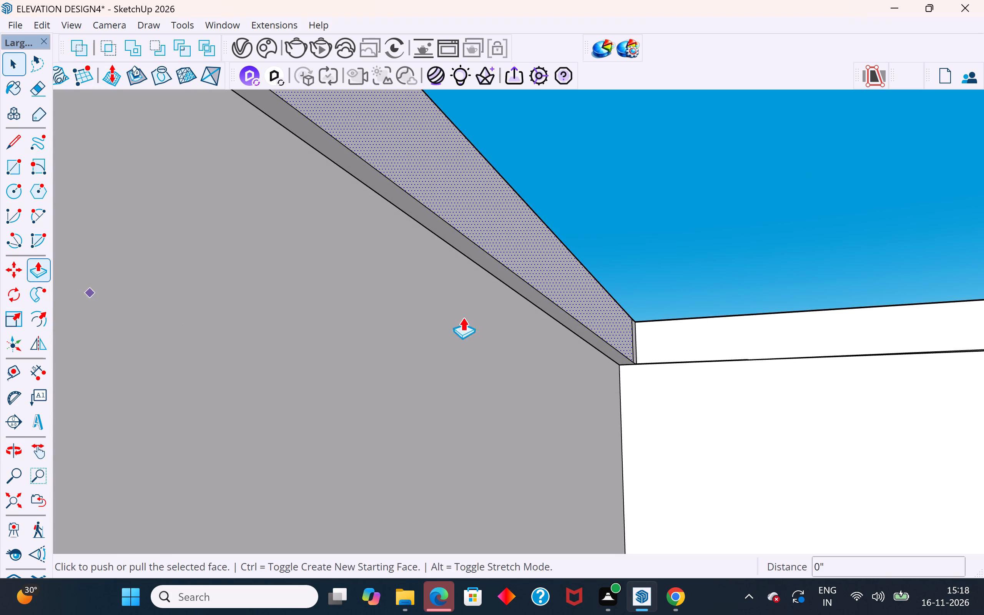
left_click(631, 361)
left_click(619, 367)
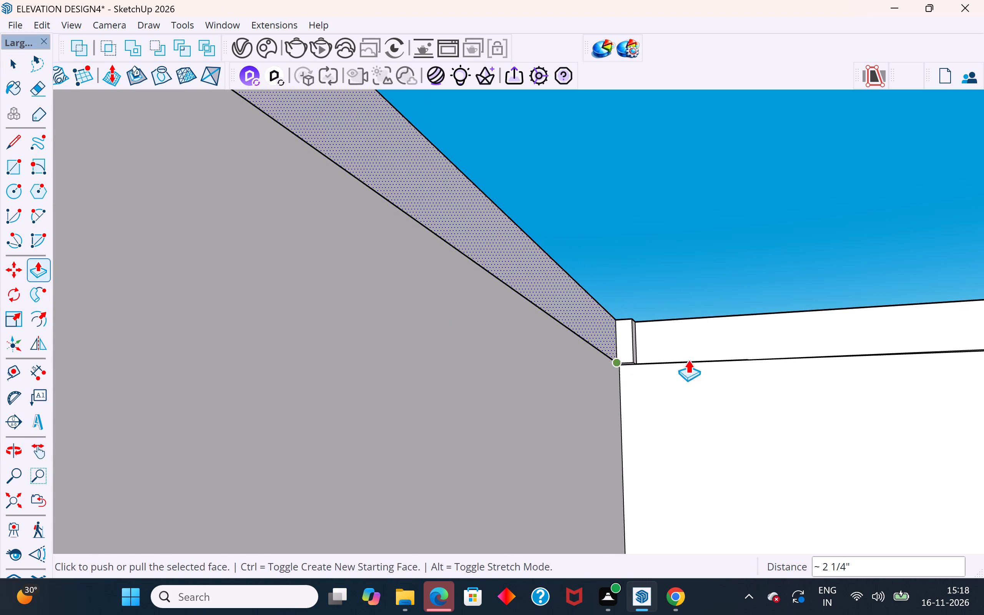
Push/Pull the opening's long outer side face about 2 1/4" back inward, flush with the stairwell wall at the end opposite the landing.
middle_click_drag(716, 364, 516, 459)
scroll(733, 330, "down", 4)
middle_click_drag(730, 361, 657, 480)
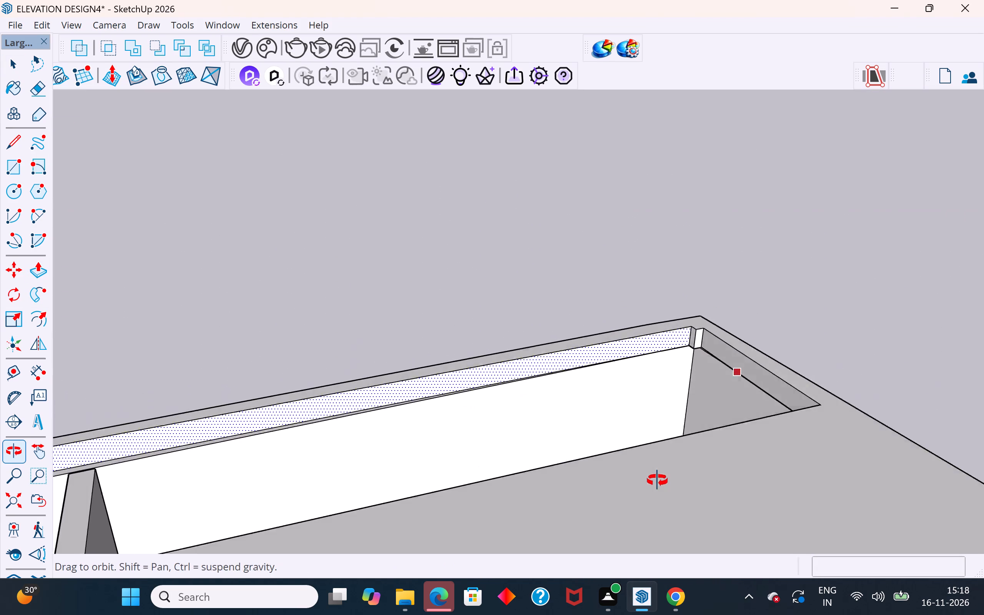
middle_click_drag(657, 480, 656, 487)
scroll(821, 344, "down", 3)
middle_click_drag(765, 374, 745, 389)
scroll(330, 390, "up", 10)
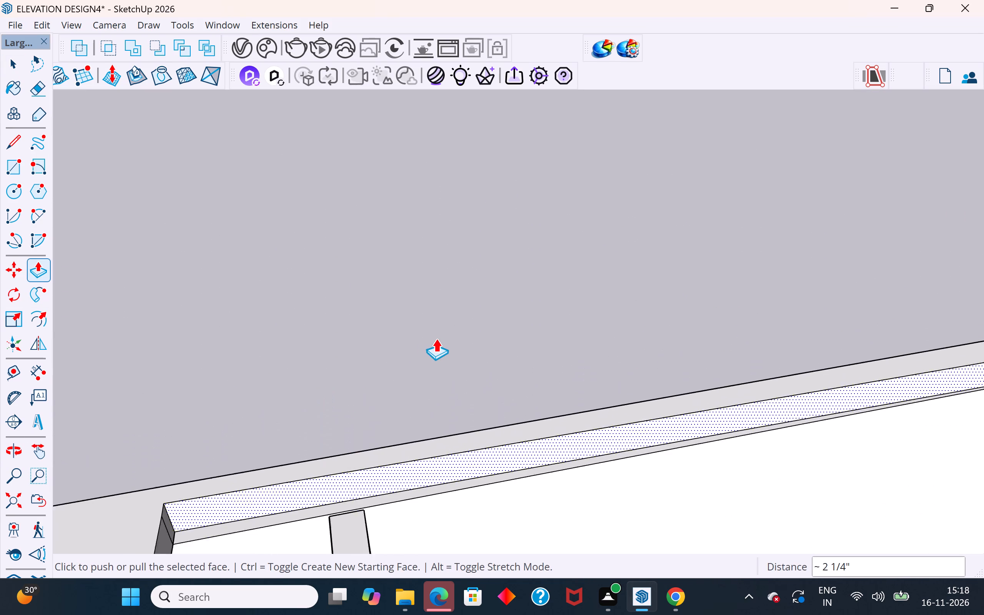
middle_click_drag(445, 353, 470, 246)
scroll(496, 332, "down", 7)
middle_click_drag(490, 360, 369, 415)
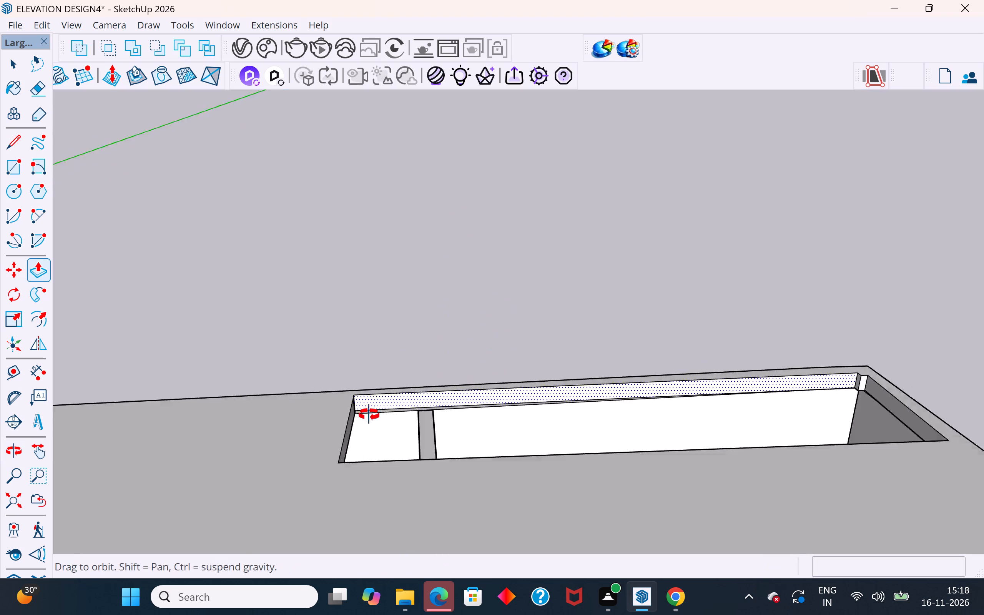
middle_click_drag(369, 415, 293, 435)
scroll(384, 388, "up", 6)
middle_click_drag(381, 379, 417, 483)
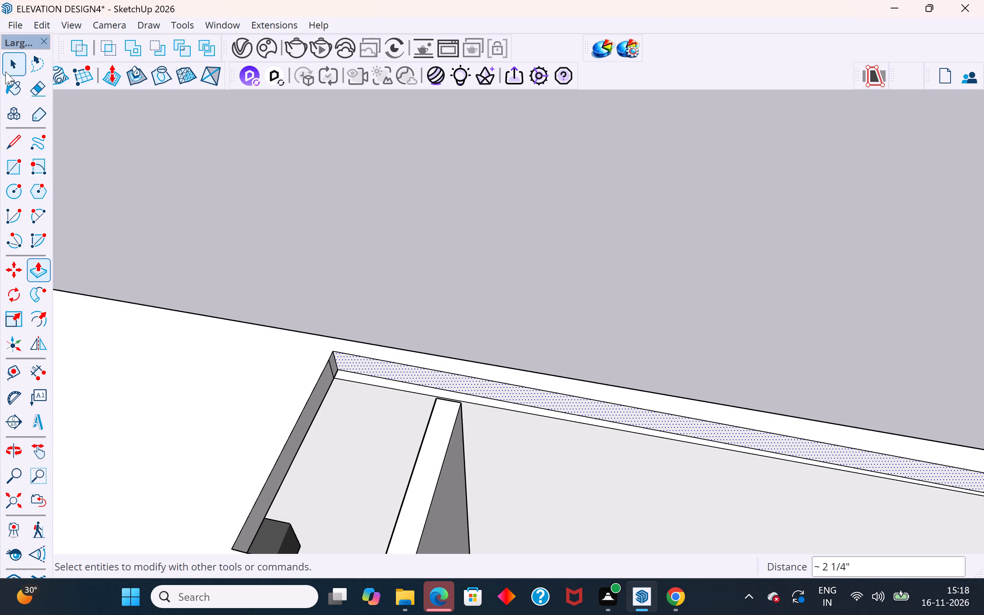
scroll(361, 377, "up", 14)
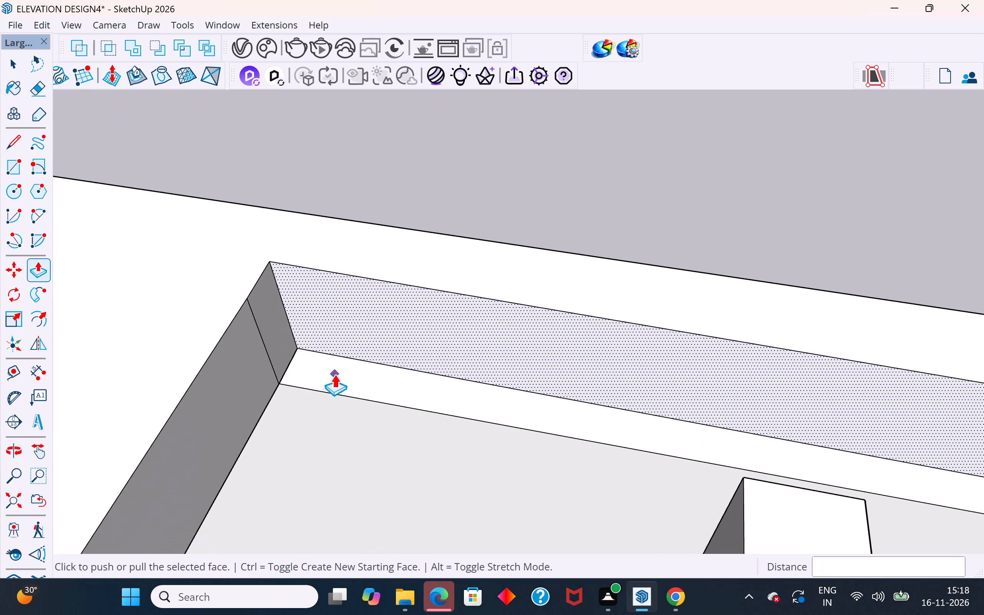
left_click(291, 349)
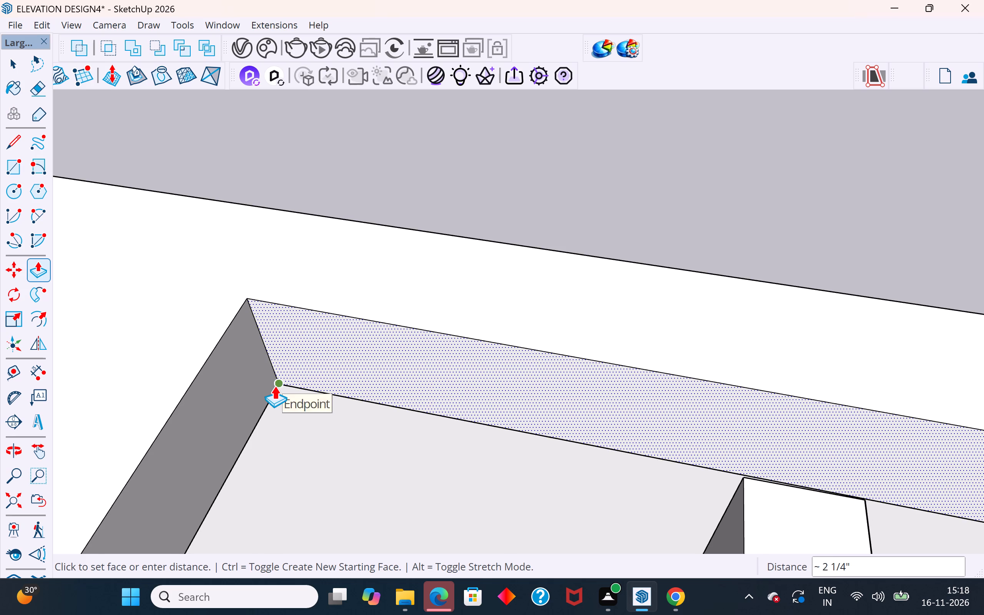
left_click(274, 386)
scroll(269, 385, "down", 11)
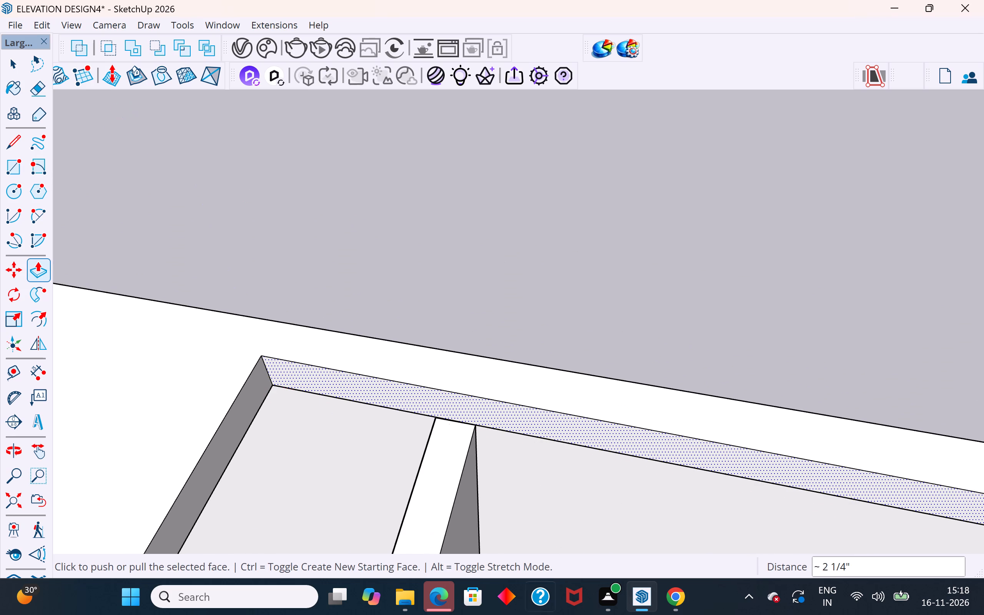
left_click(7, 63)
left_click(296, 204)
Draw a line about 2 5/16" across the slab's underside strip at the landing end, from the stairwell wall corner to the opening's edge.
scroll(138, 347, "down", 7)
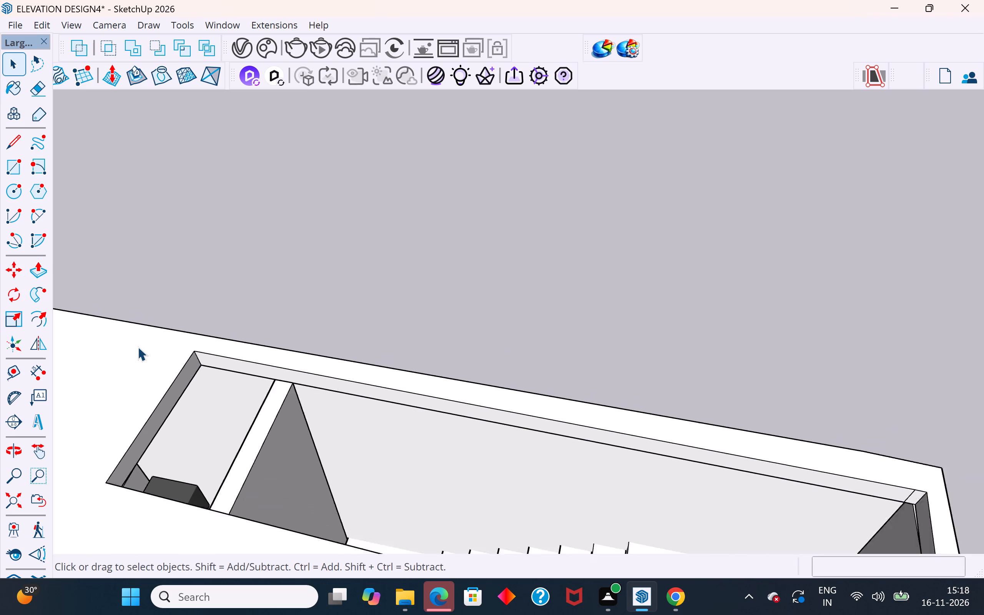
scroll(138, 347, "down", 6)
middle_click_drag(155, 386, 473, 435)
scroll(672, 253, "up", 8)
middle_click_drag(760, 294, 772, 76)
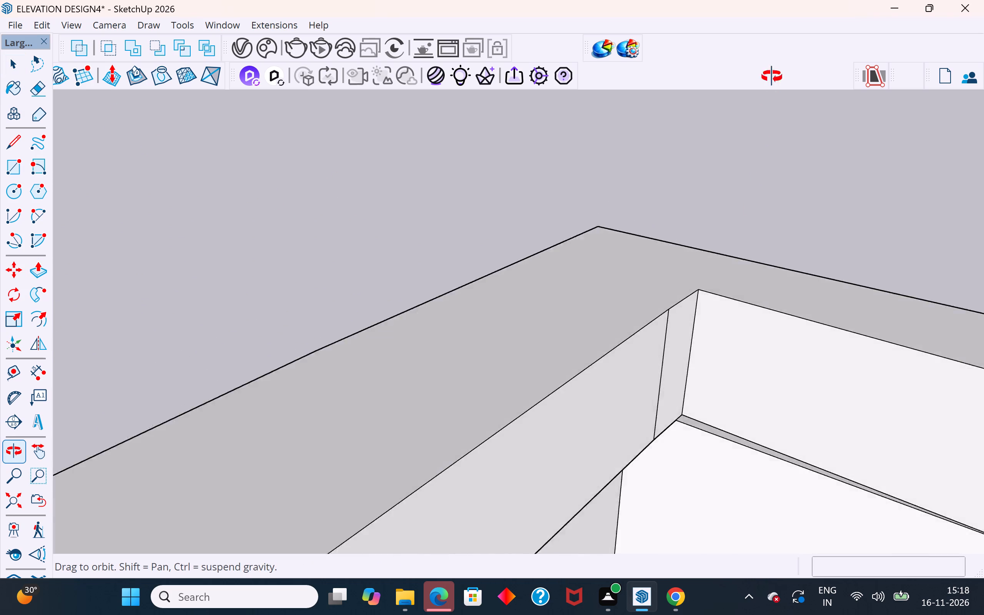
middle_click_drag(772, 76, 803, 0)
scroll(631, 386, "down", 5)
middle_click_drag(711, 427, 693, 377)
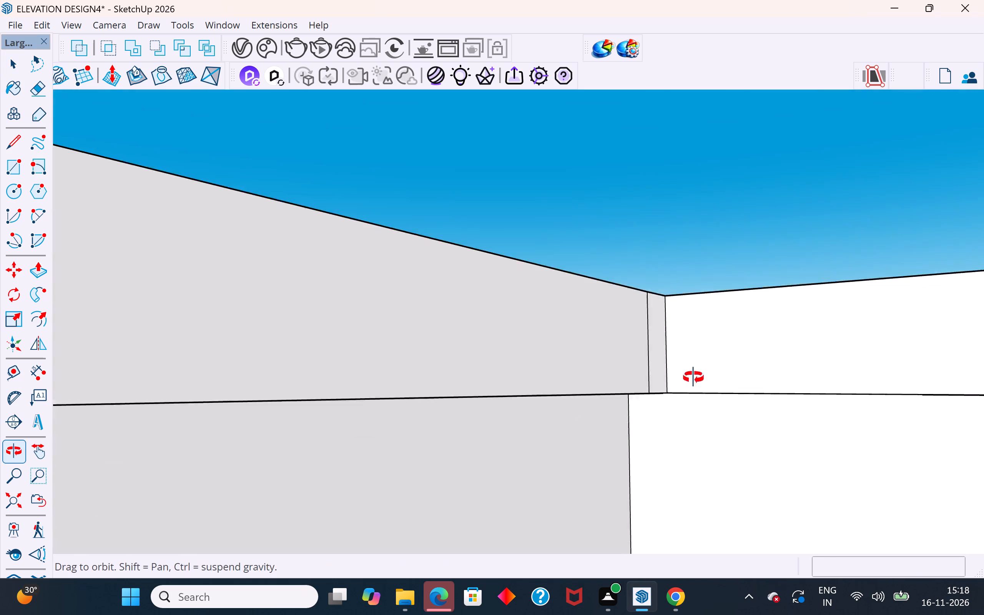
middle_click_drag(693, 377, 675, 333)
scroll(656, 323, "down", 3)
middle_click_drag(654, 387, 596, 371)
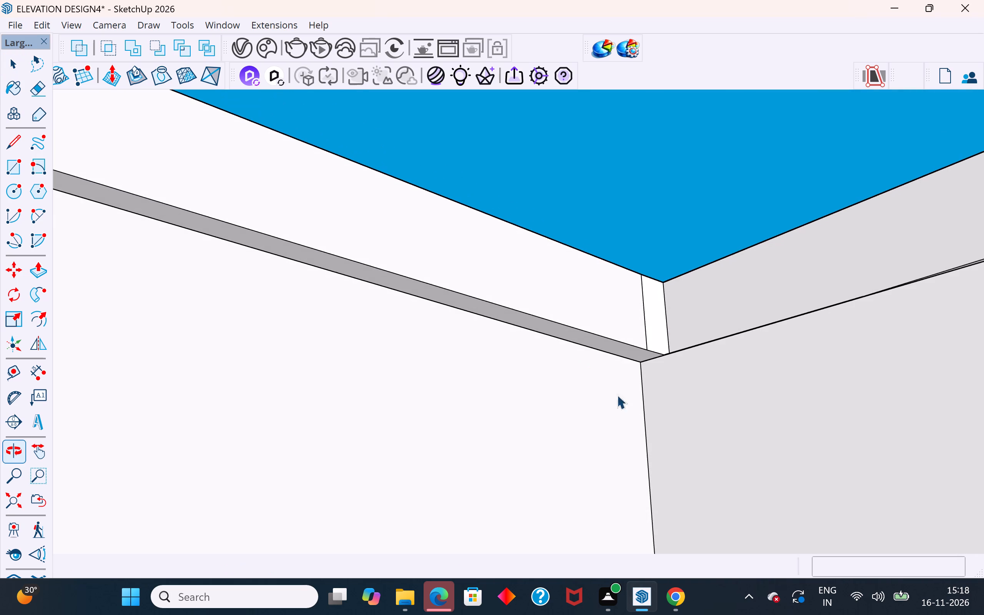
left_click(593, 339)
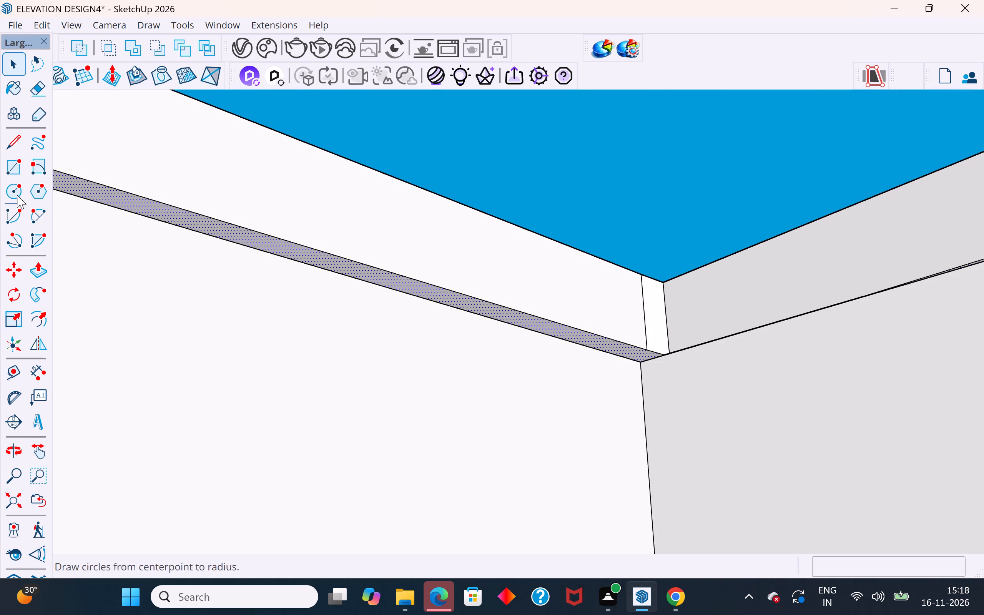
left_click(17, 148)
left_click(640, 362)
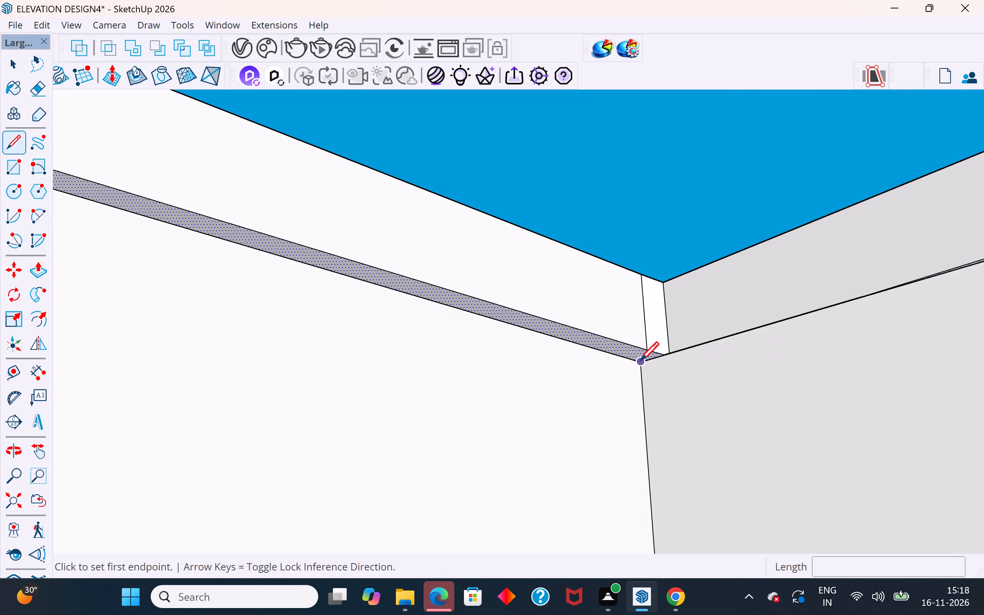
scroll(658, 359, "up", 10)
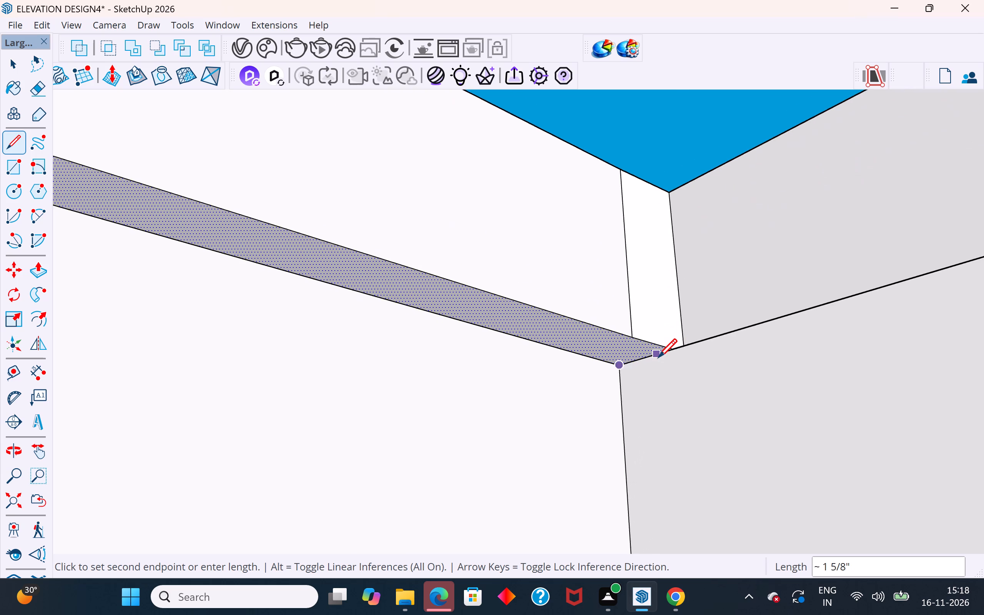
scroll(658, 359, "up", 3)
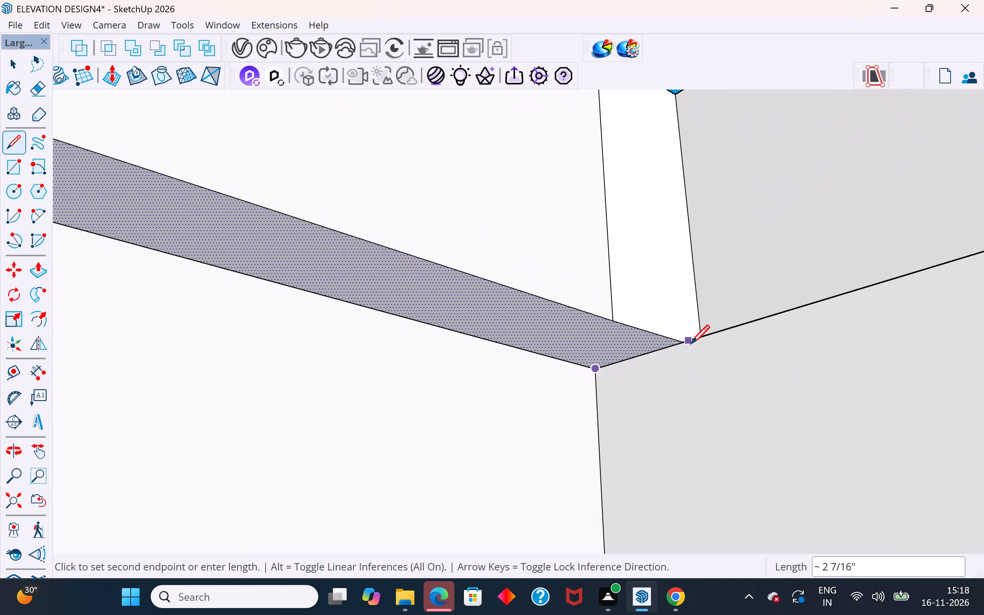
scroll(685, 346, "up", 8)
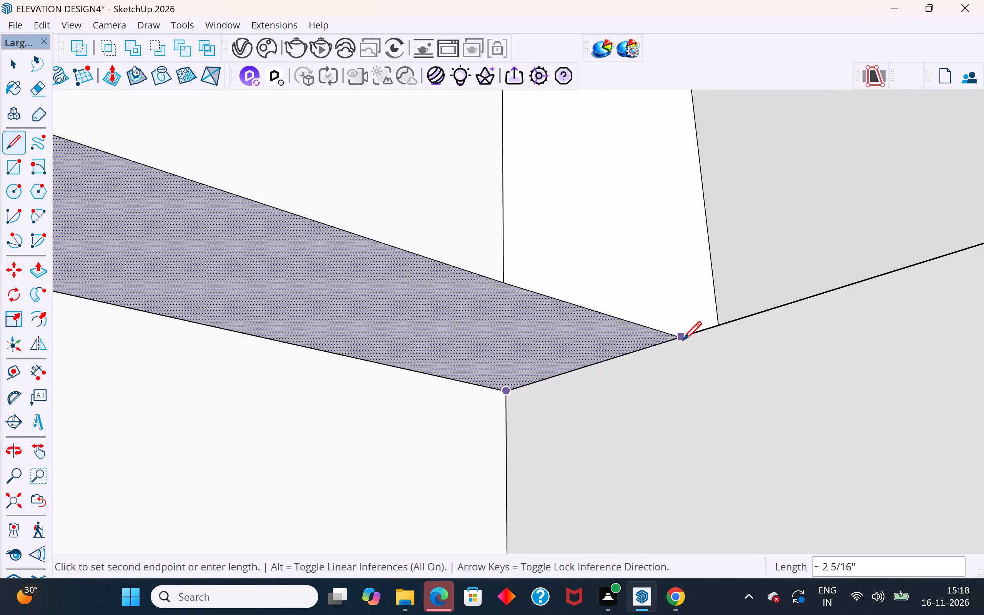
left_click(683, 342)
Continue the line up the opening's long side face and 7 1/2" across the slab top to its outer edge.
middle_click_drag(673, 314, 664, 356)
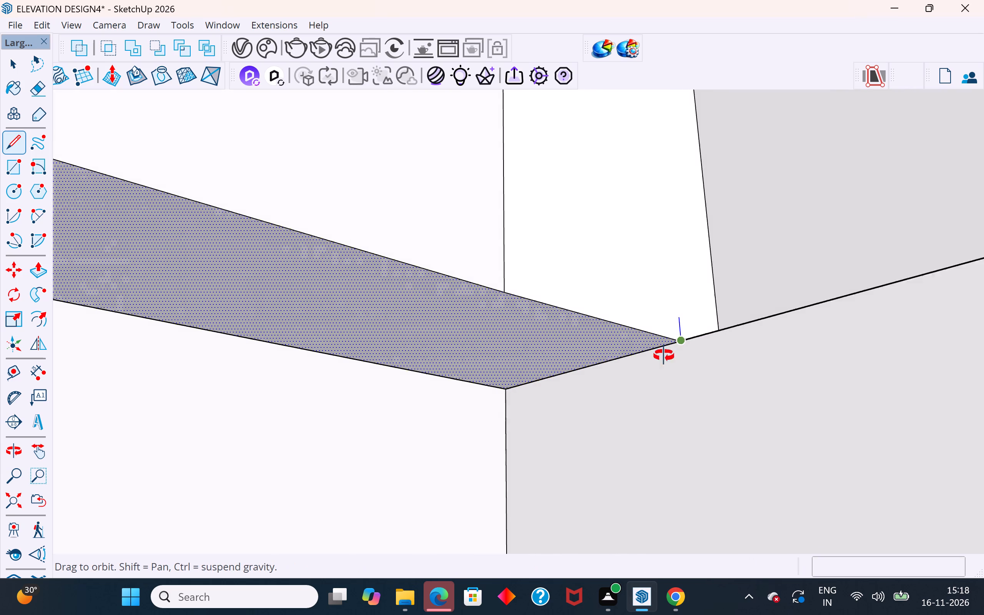
middle_click_drag(664, 356, 609, 487)
scroll(615, 463, "down", 16)
middle_click_drag(618, 461, 628, 509)
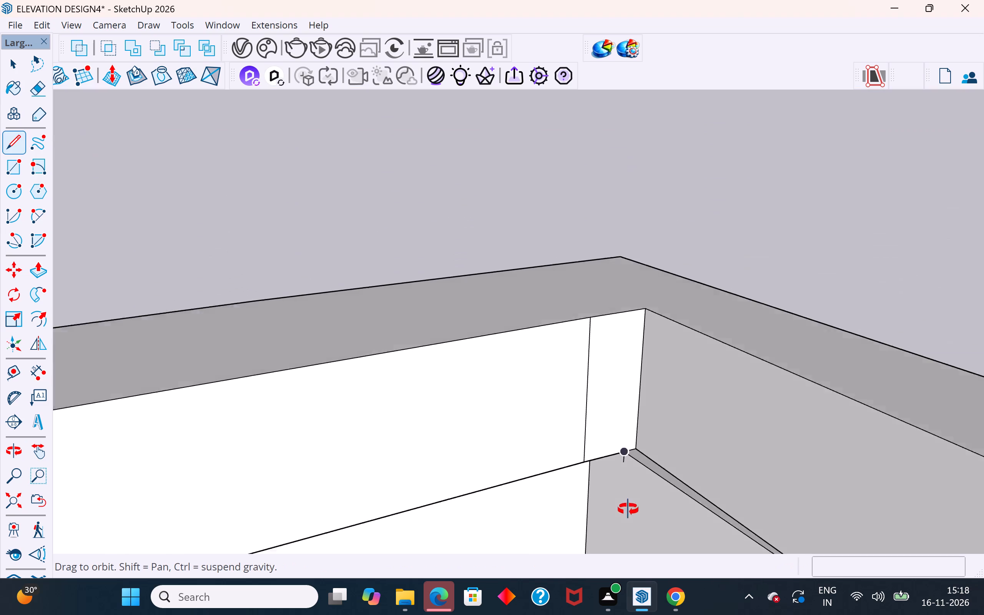
middle_click_drag(628, 509, 630, 513)
left_click(634, 319)
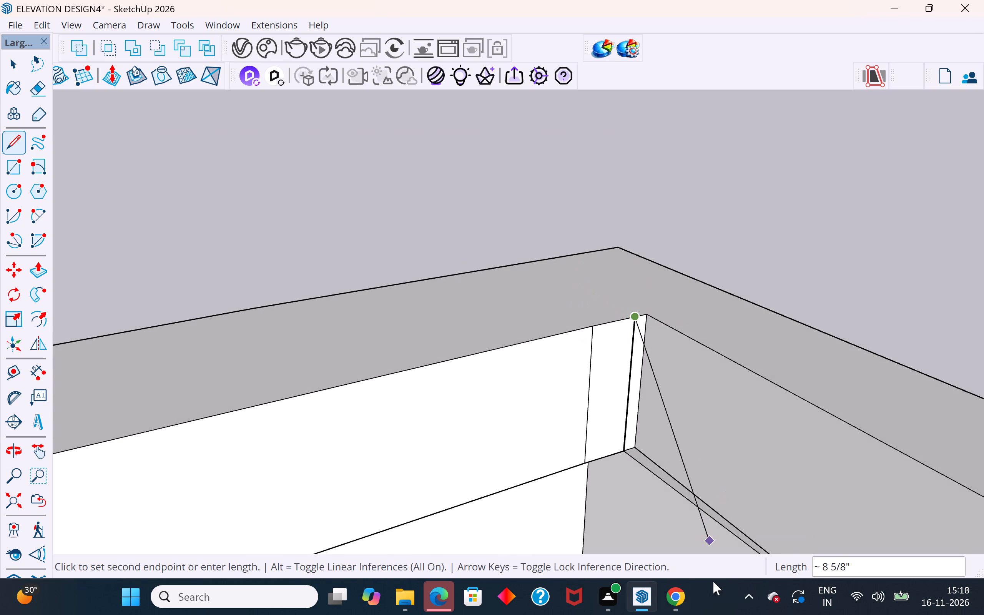
left_click(530, 262)
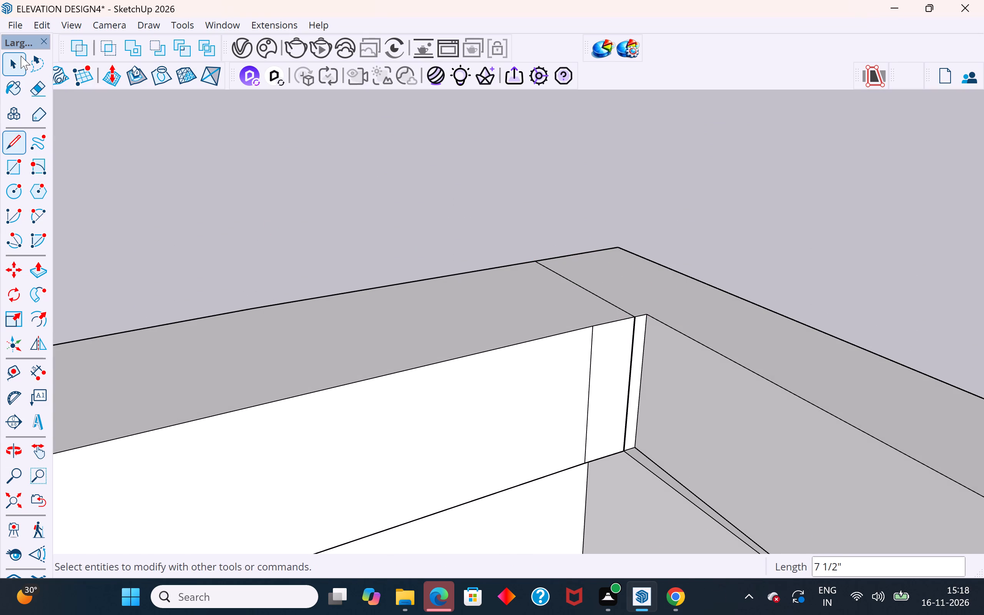
left_click(21, 56)
left_click(327, 171)
Examine the overhanging underside strip at the opening's landing-end corner from beneath, selecting the strip.
middle_click_drag(616, 375, 657, 251)
scroll(661, 264, "down", 4)
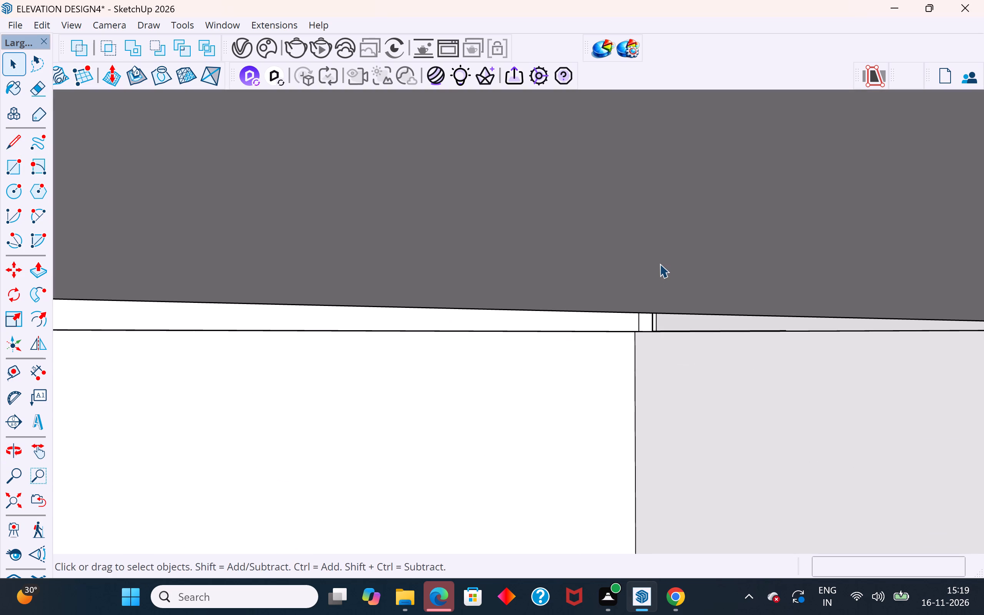
middle_click_drag(647, 312, 689, 263)
scroll(562, 478, "down", 5)
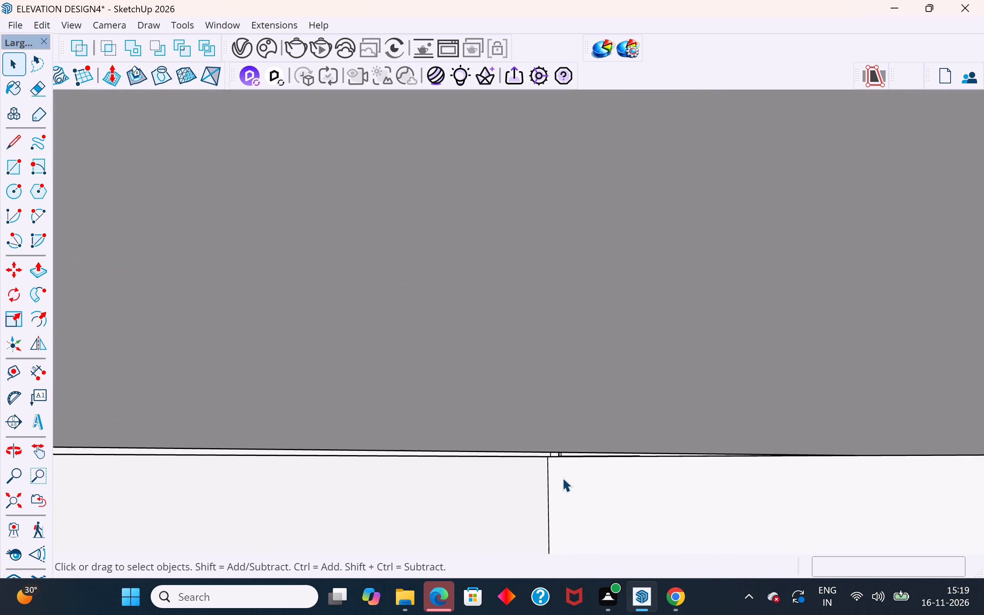
scroll(562, 478, "up", 9)
middle_click_drag(531, 452, 653, 381)
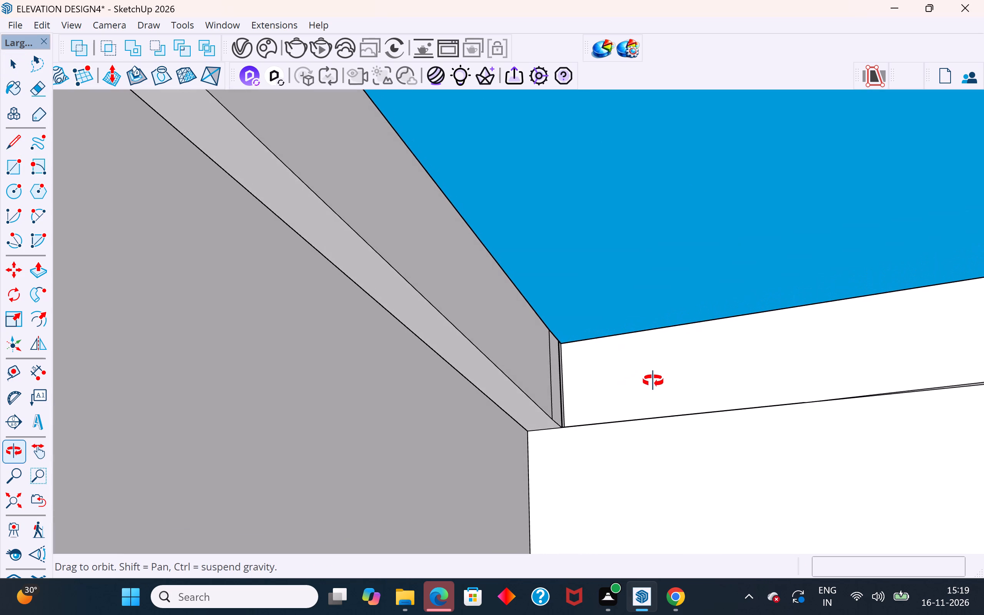
middle_click_drag(653, 381, 652, 382)
scroll(549, 439, "up", 3)
left_click(540, 417)
middle_click_drag(540, 417, 435, 460)
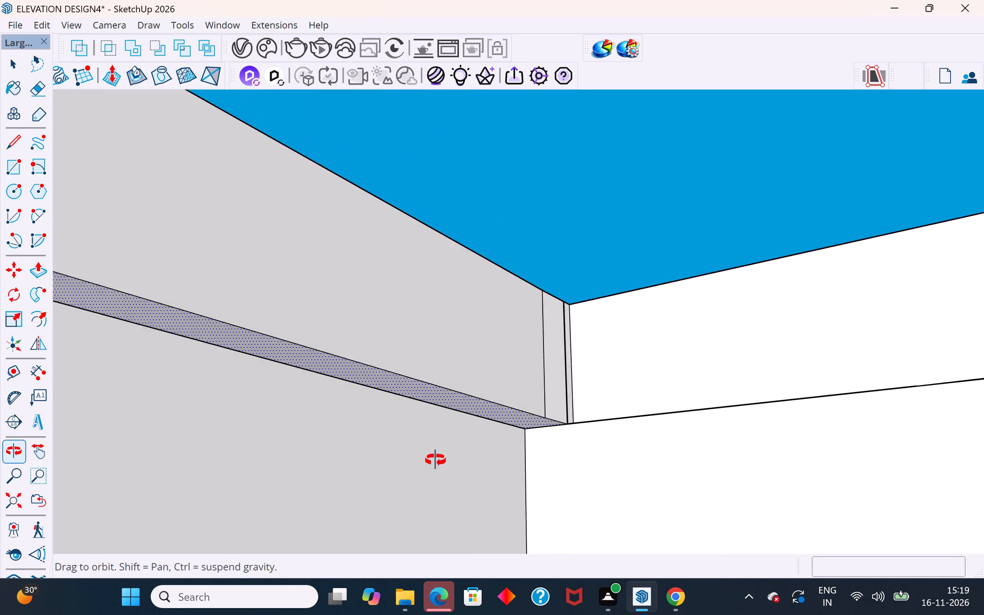
middle_click_drag(435, 460, 433, 462)
scroll(771, 298, "down", 9)
middle_click_drag(805, 281, 829, 279)
scroll(830, 291, "down", 3)
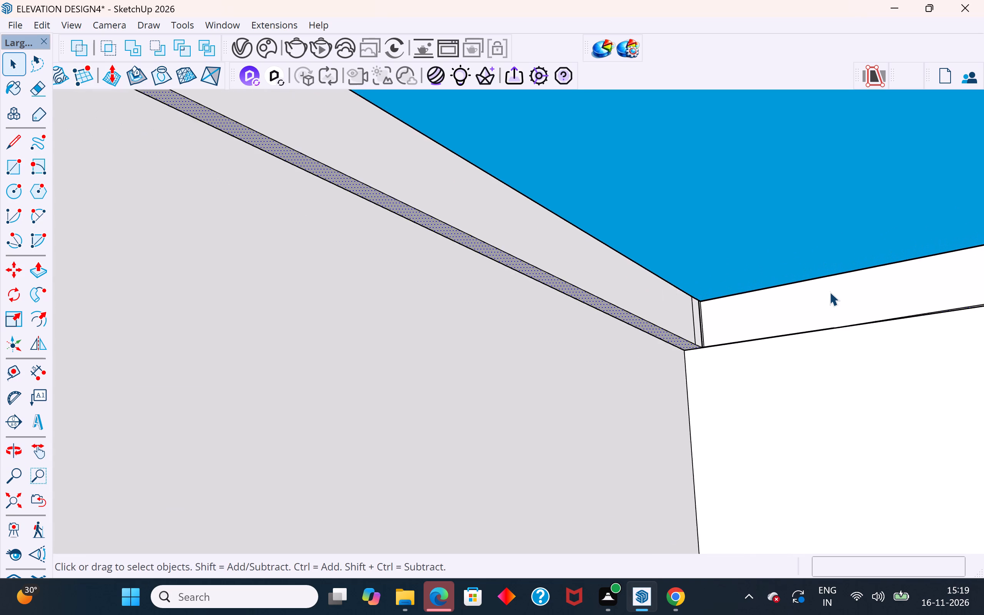
scroll(829, 292, "down", 7)
middle_click_drag(829, 292, 822, 400)
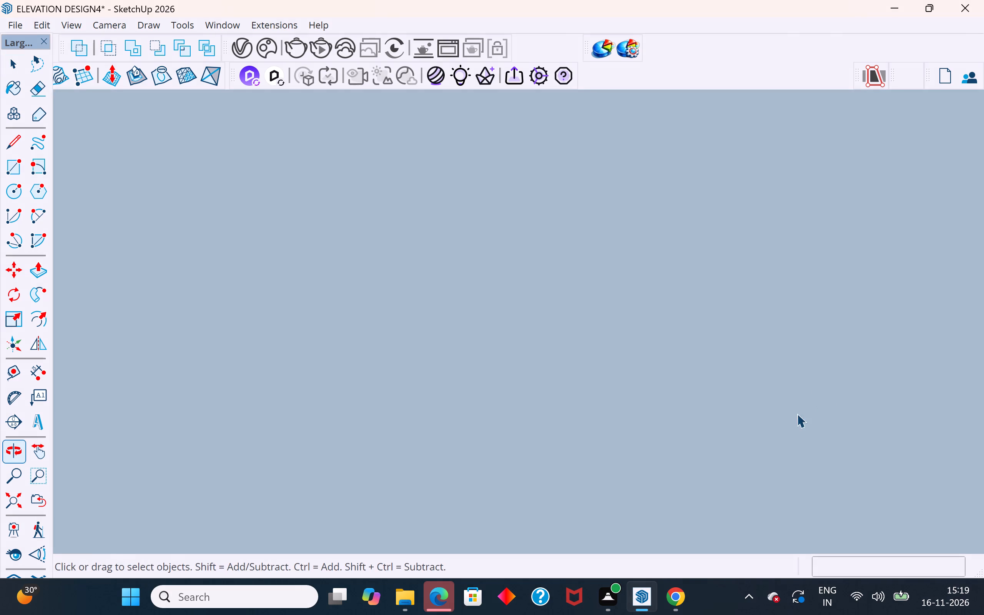
scroll(677, 426, "down", 11)
Push/Pull the opening's long outer side face back about 2 3/16" toward the stairwell wall, leaving the short corner segment in place.
left_click(19, 489)
middle_click_drag(663, 185, 611, 416)
scroll(749, 176, "up", 4)
scroll(821, 93, "up", 1)
scroll(896, 83, "up", 6)
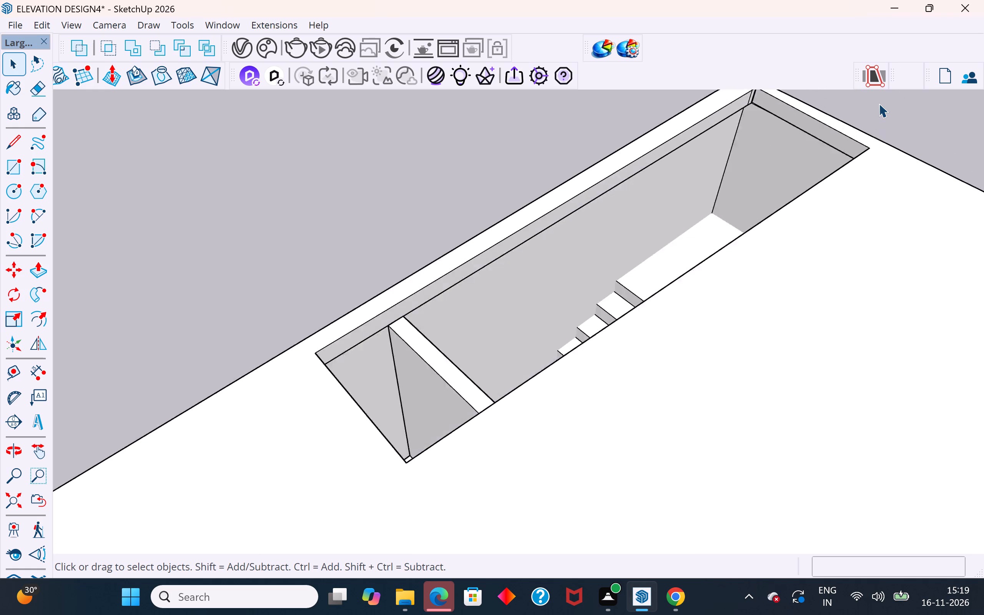
scroll(879, 103, "up", 3)
middle_click_drag(859, 167, 983, 116)
middle_click_drag(779, 274, 869, 310)
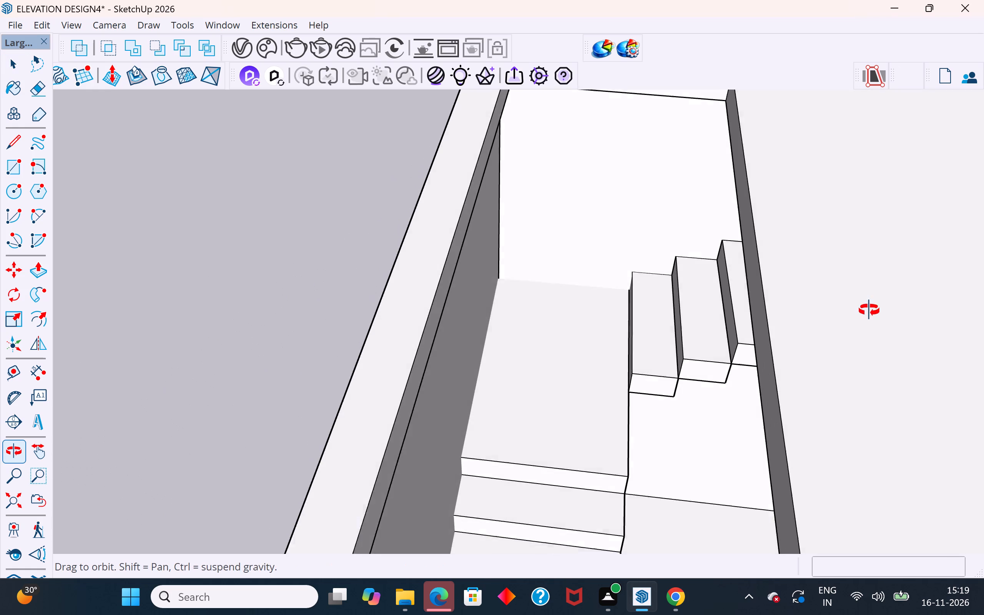
middle_click_drag(869, 310, 869, 311)
scroll(654, 452, "down", 5)
middle_click_drag(618, 240, 603, 120)
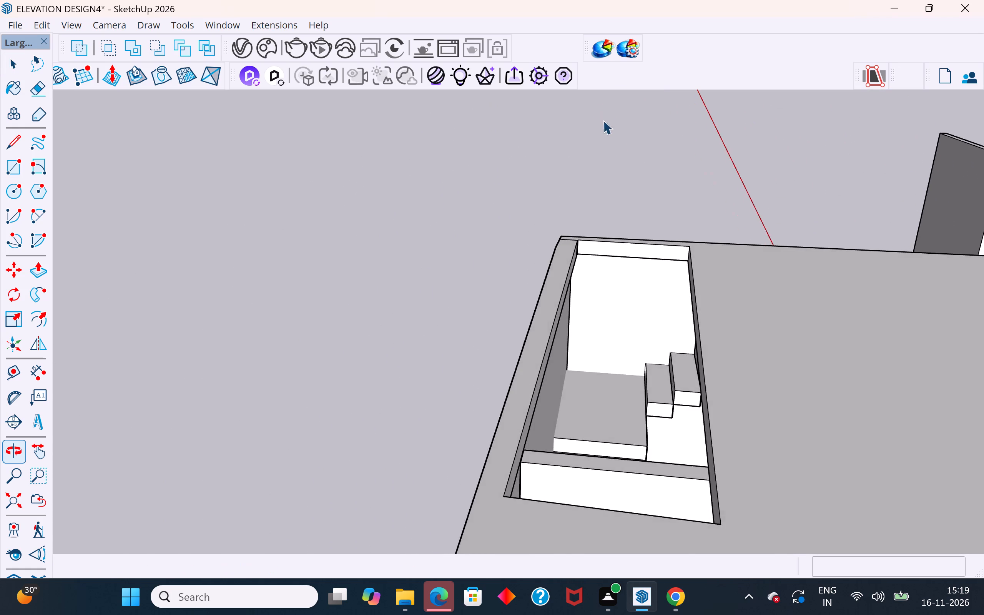
middle_click_drag(603, 120, 605, 114)
scroll(618, 232, "up", 4)
middle_click_drag(620, 260, 607, 170)
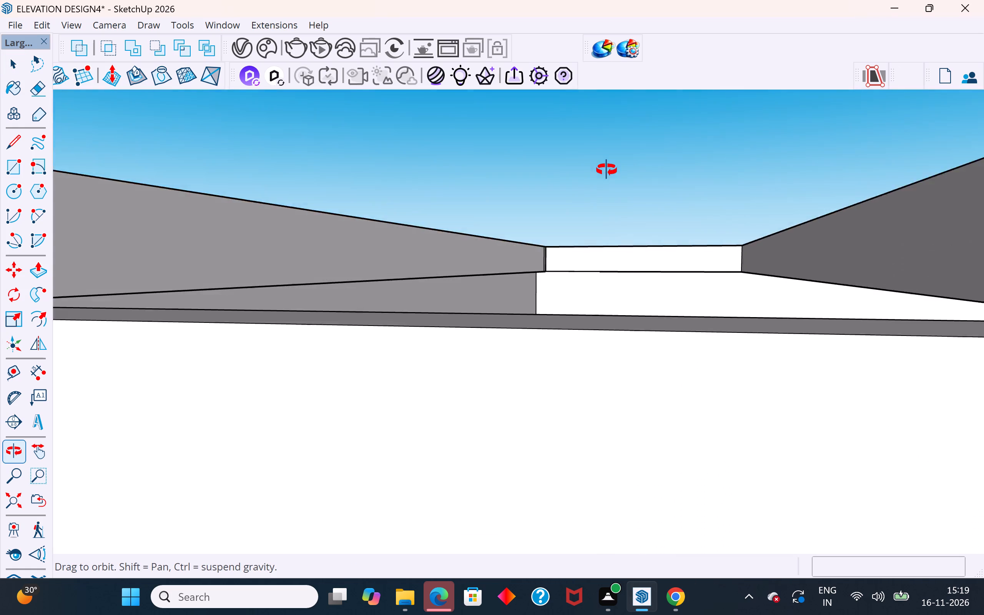
middle_click_drag(607, 170, 611, 183)
scroll(528, 297, "up", 2)
middle_click_drag(528, 297, 557, 277)
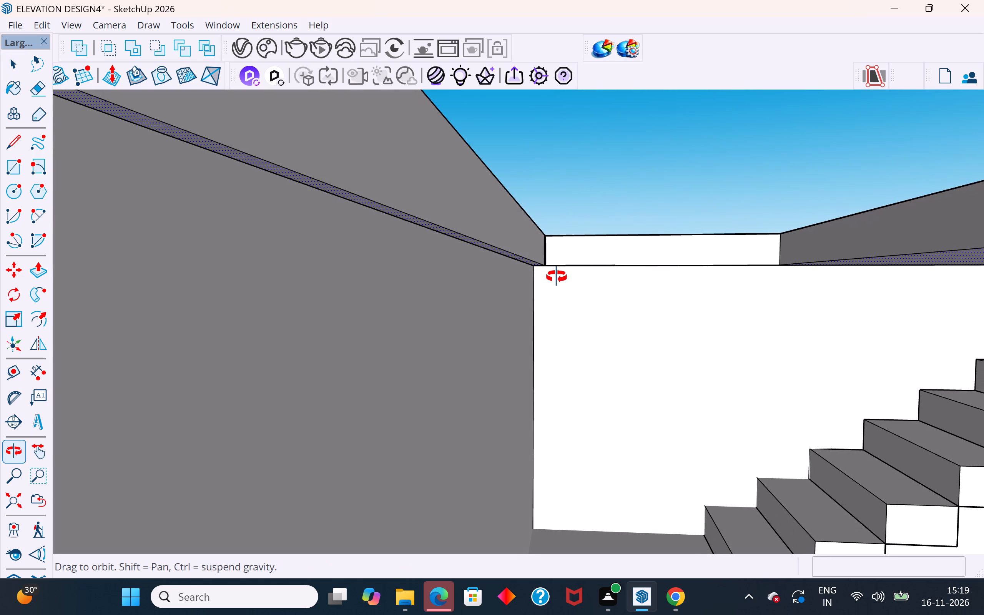
middle_click_drag(557, 277, 545, 264)
scroll(545, 269, "up", 1)
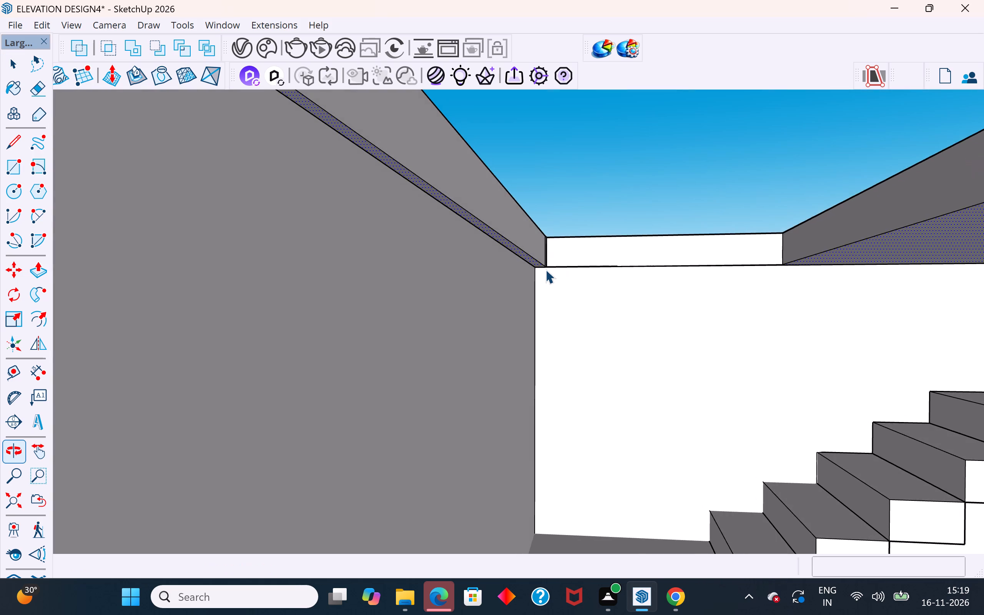
scroll(545, 269, "up", 4)
left_click(530, 238)
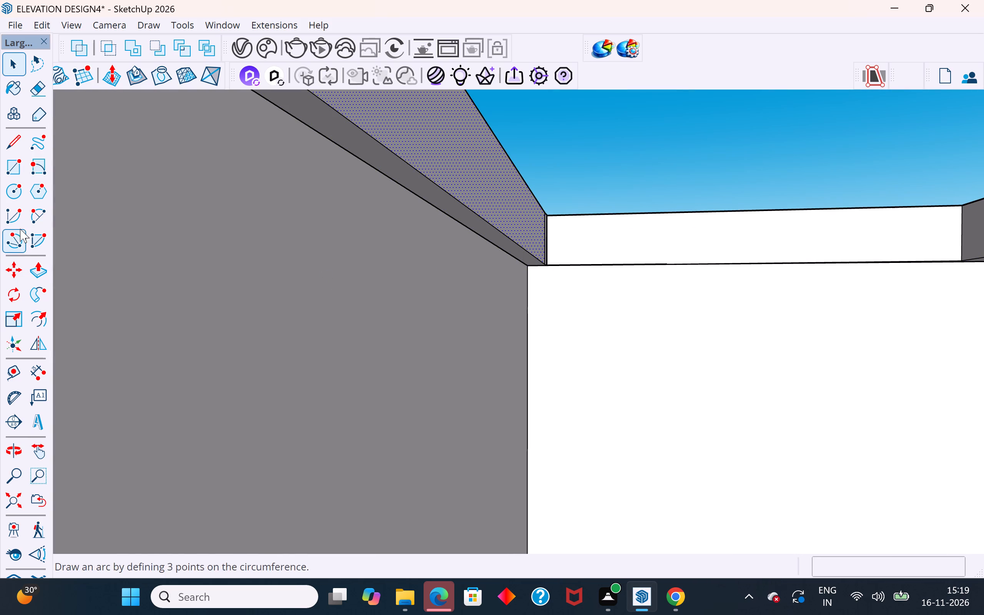
left_click(41, 267)
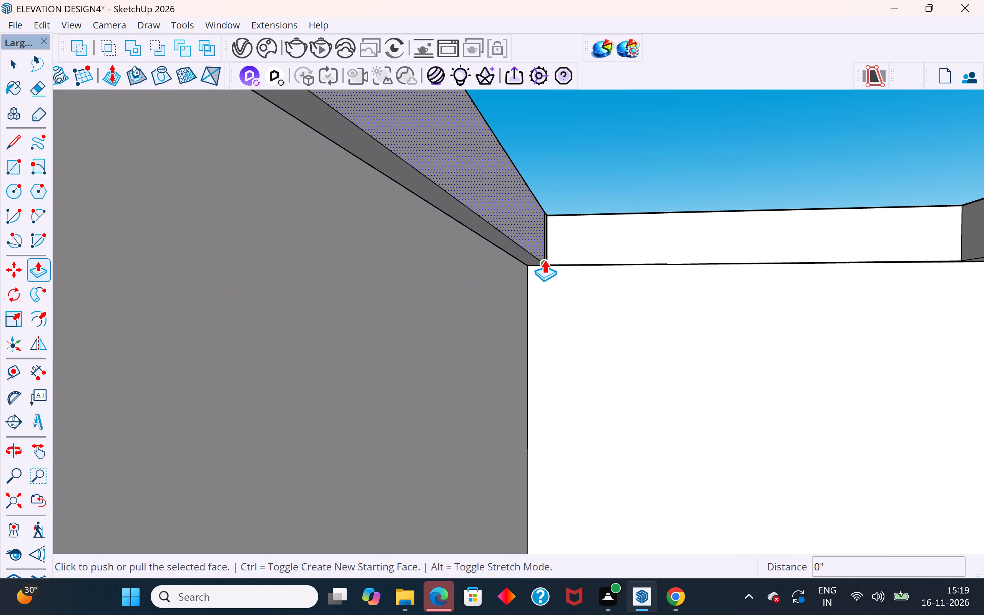
left_click(544, 259)
scroll(534, 264, "up", 6)
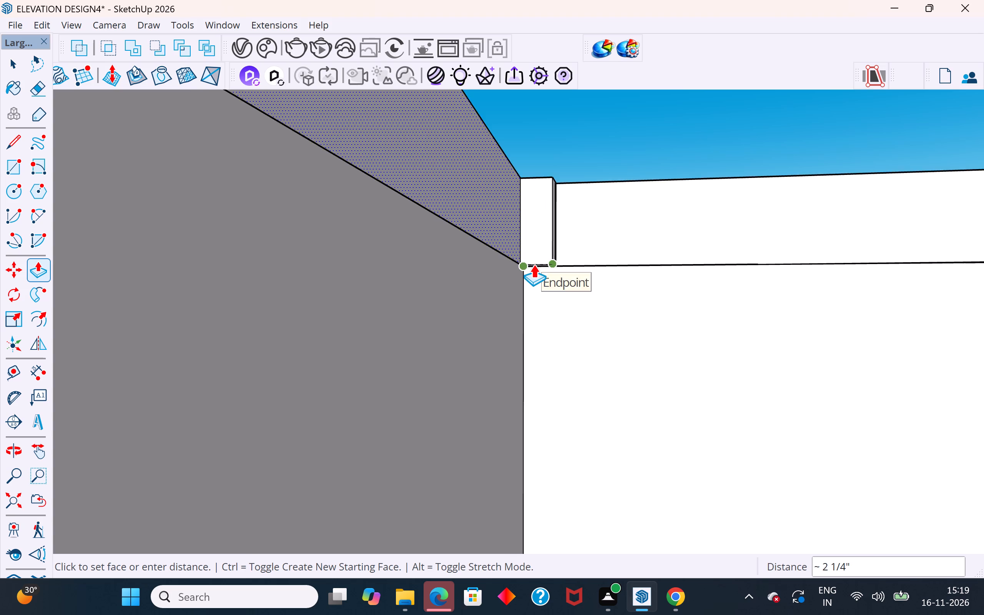
scroll(534, 264, "up", 8)
middle_click_drag(522, 268, 511, 317)
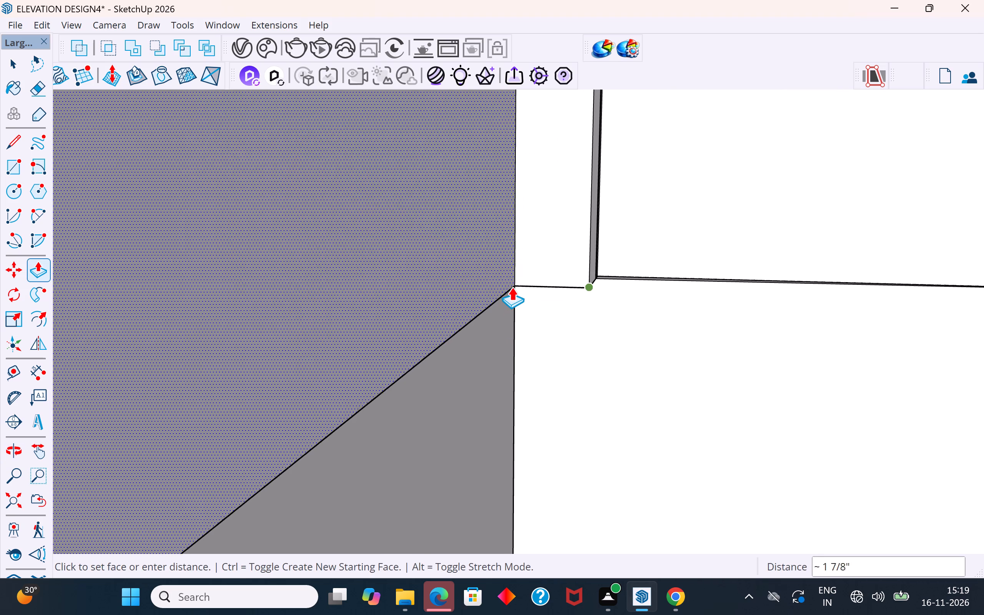
left_click(500, 284)
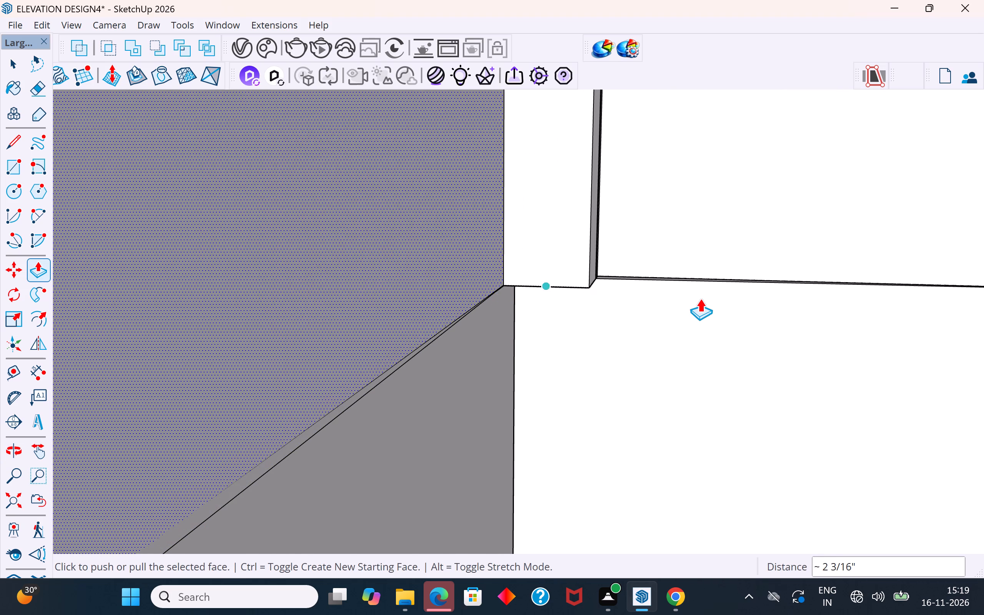
Draw a line about 3' 9 1/4" along the slab top at the opening's short end, from the split corner to the opposite corner.
scroll(696, 304, "down", 12)
middle_click_drag(688, 348, 508, 385)
scroll(683, 336, "down", 4)
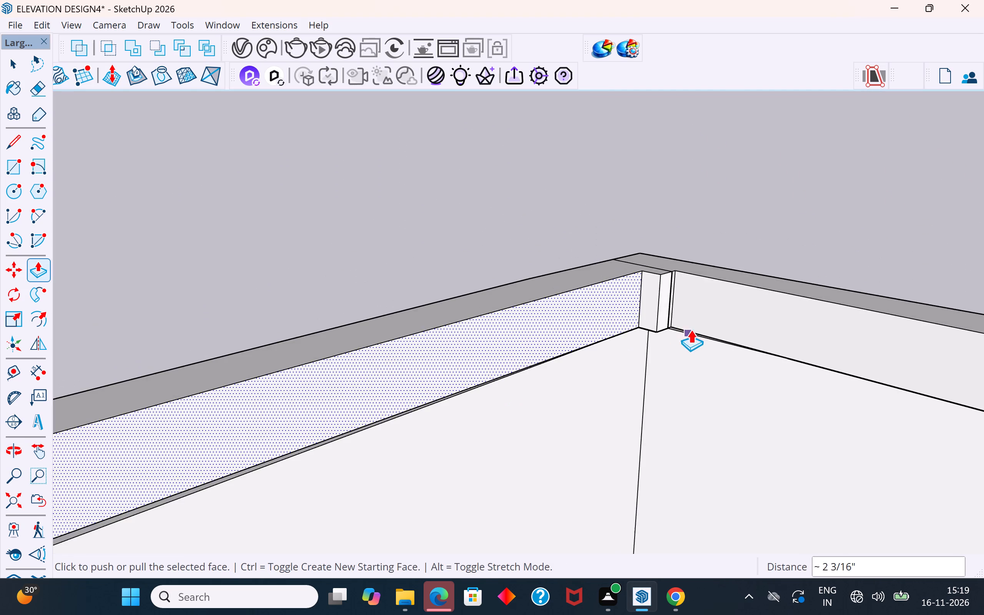
middle_click_drag(678, 321, 610, 429)
scroll(680, 318, "up", 3)
left_click(20, 58)
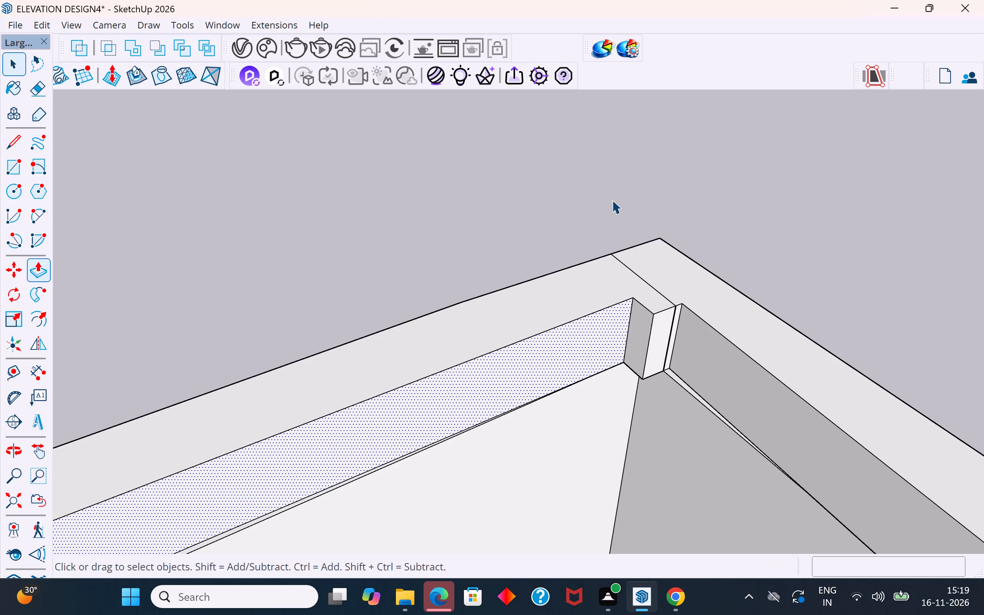
left_click(612, 200)
scroll(751, 358, "up", 5)
scroll(620, 362, "up", 4)
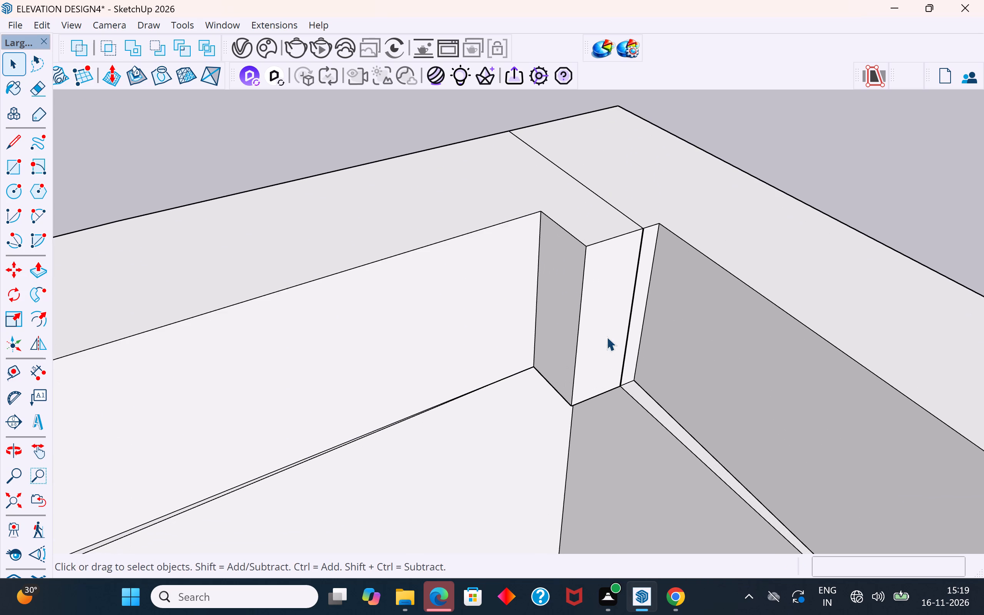
scroll(602, 291, "down", 12)
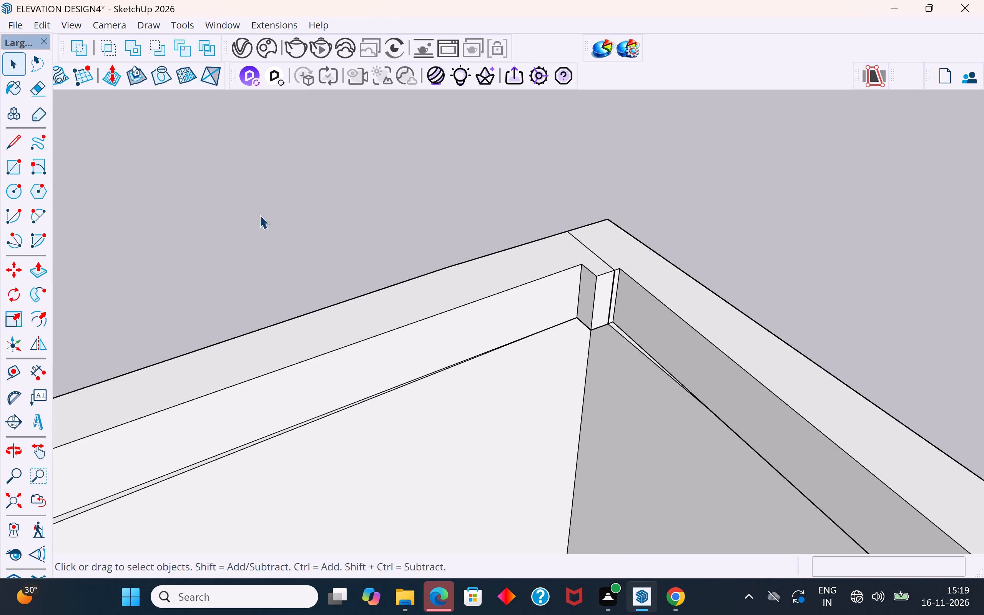
left_click(10, 141)
scroll(642, 311, "up", 8)
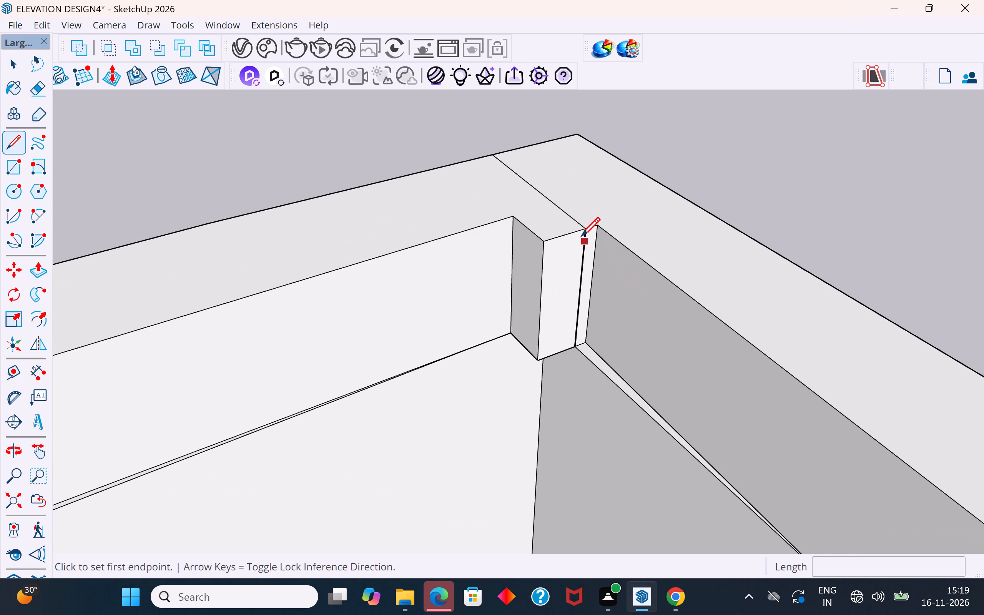
left_click(586, 232)
scroll(586, 232, "down", 16)
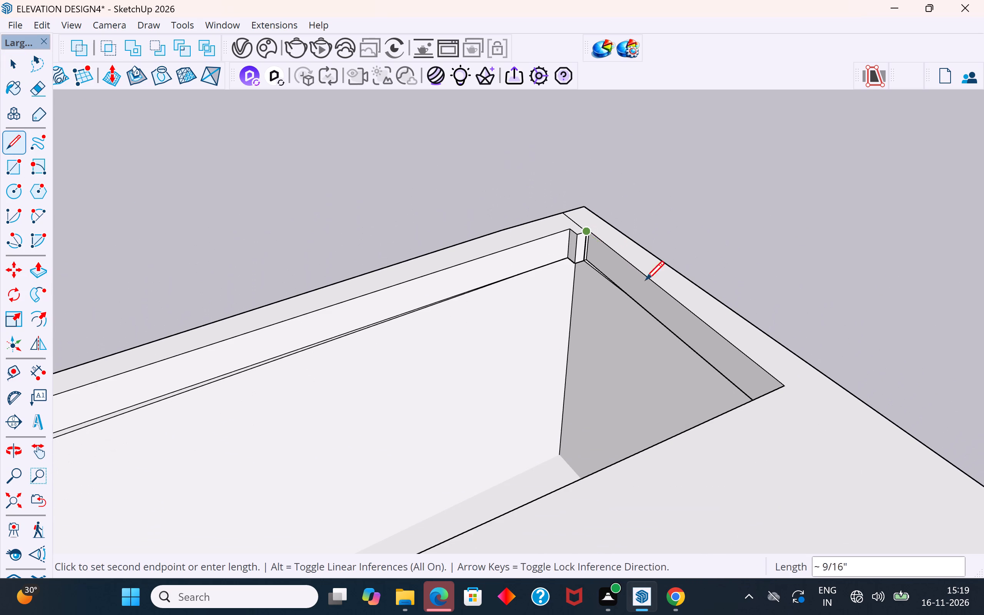
left_click(786, 387)
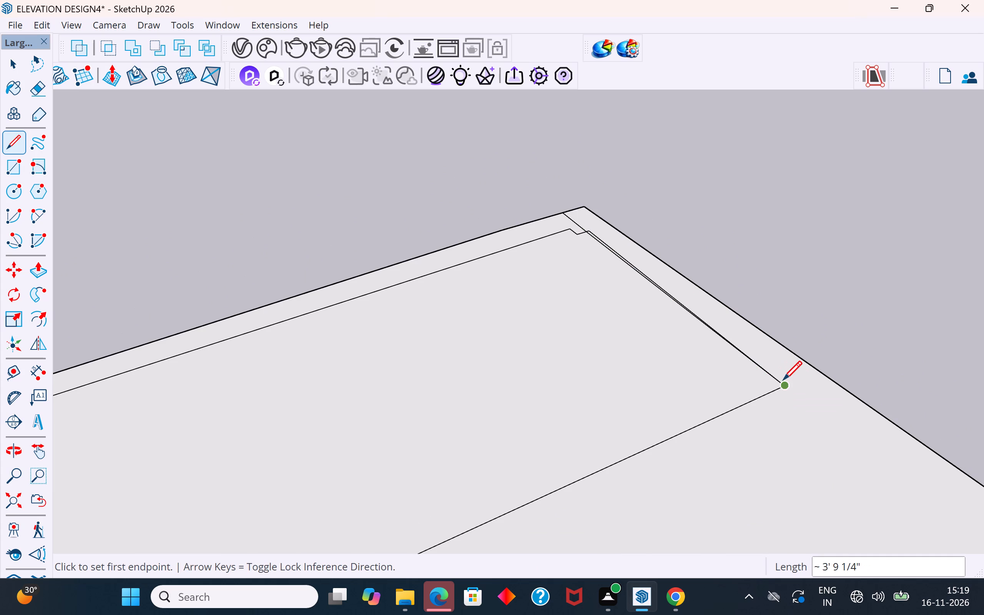
left_click(10, 62)
left_click(498, 157)
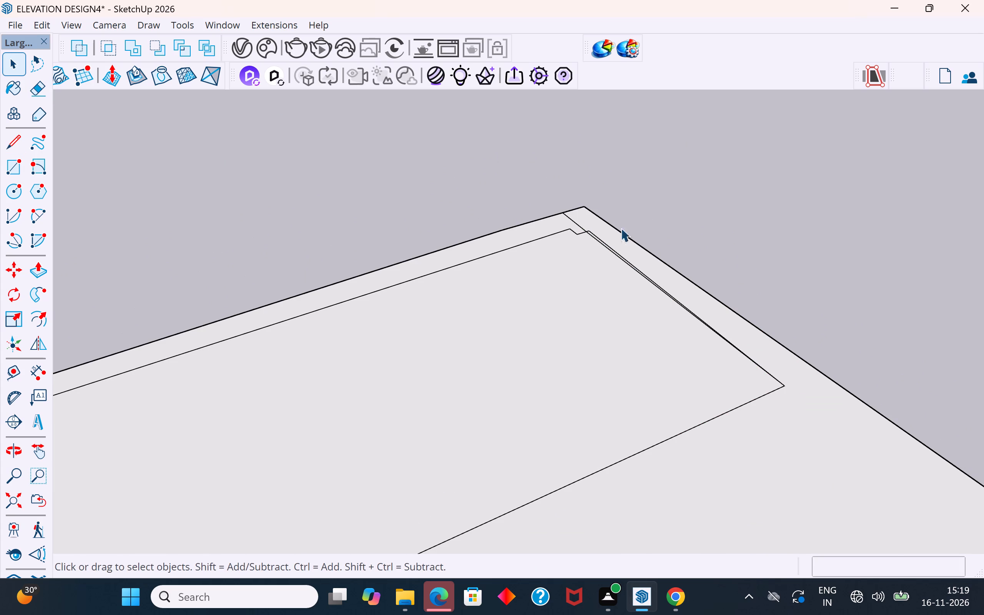
Delete the face covering the staircase opening on the slab top.
scroll(632, 235, "up", 5)
scroll(643, 311, "down", 5)
left_click(544, 379)
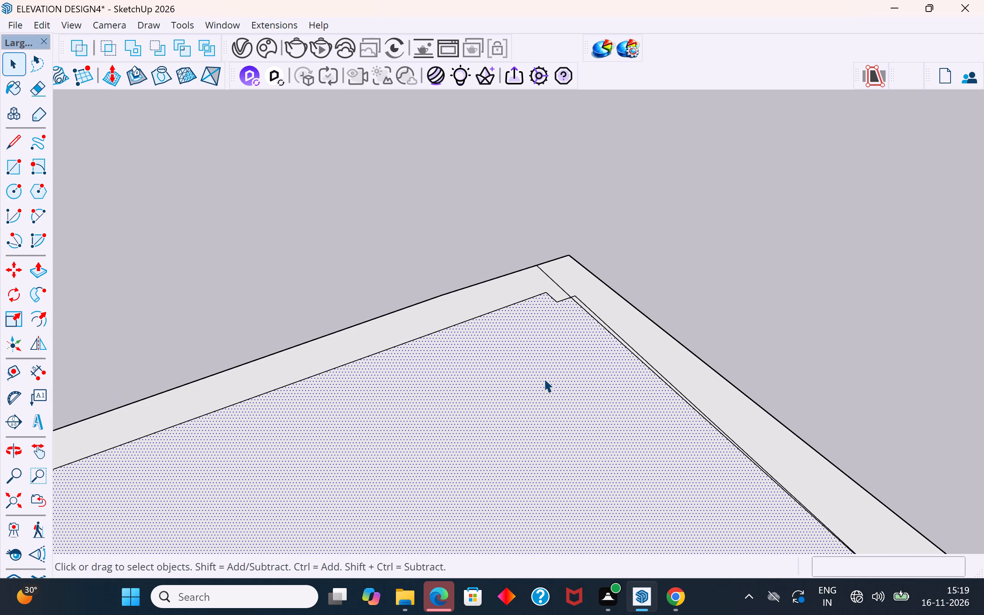
key("Delete")
Delete the short dividing line across the slab top between the opening's corner and the outer edge.
scroll(548, 300, "up", 3)
left_click(564, 283)
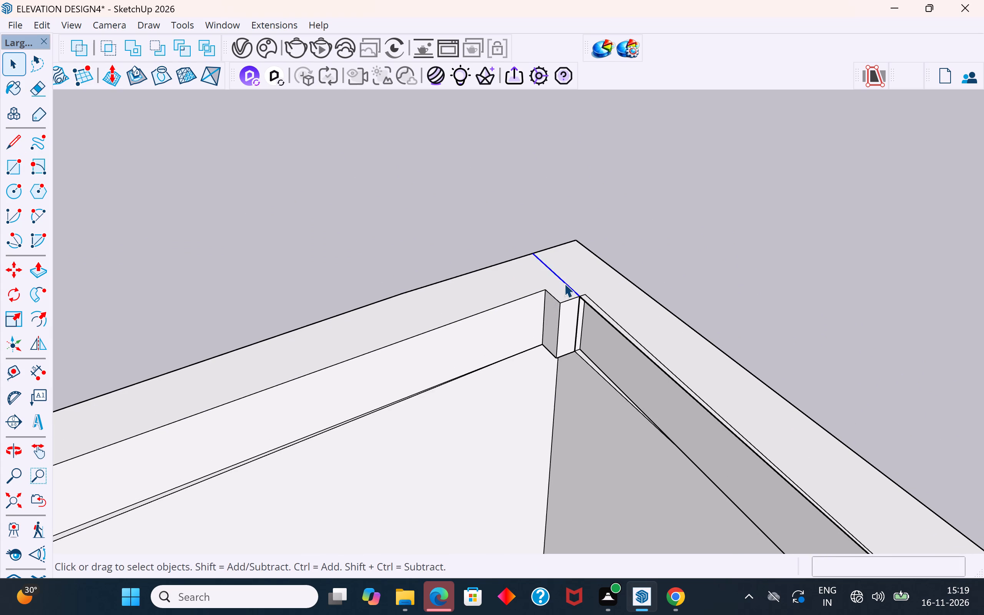
key("Delete")
Push/Pull the thin strip along the opening's short end 6" to the slab's underside.
middle_click_drag(617, 326, 663, 217)
scroll(621, 329, "up", 1)
middle_click_drag(621, 329, 621, 259)
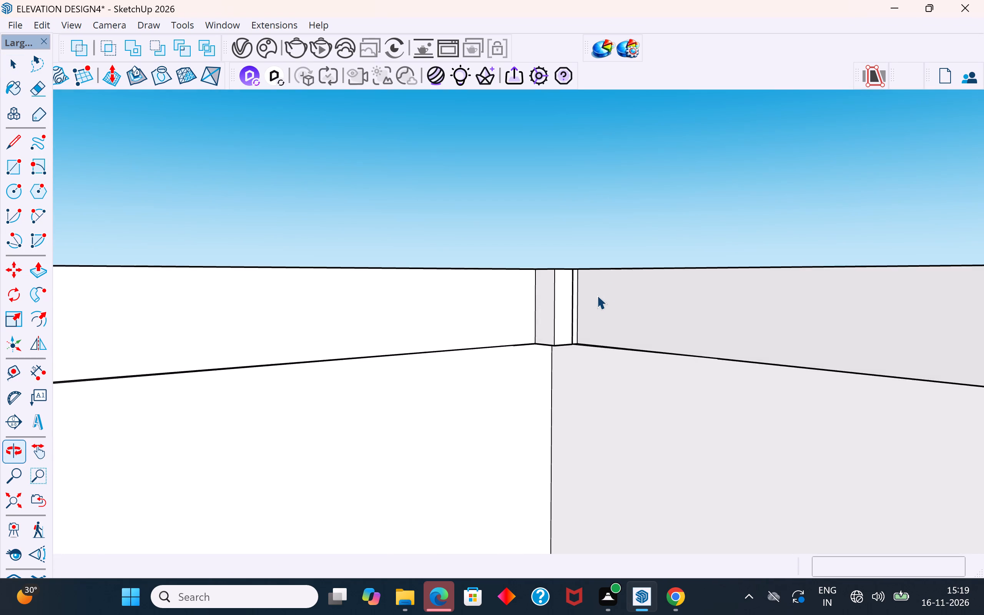
scroll(595, 278, "up", 6)
middle_click_drag(589, 349, 537, 298)
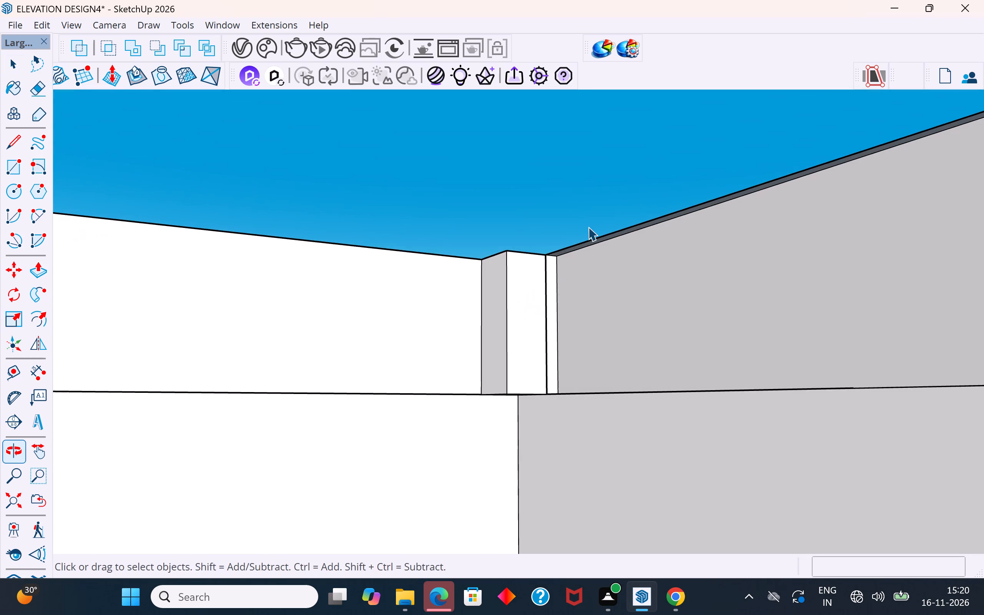
scroll(585, 248, "up", 8)
left_click(584, 239)
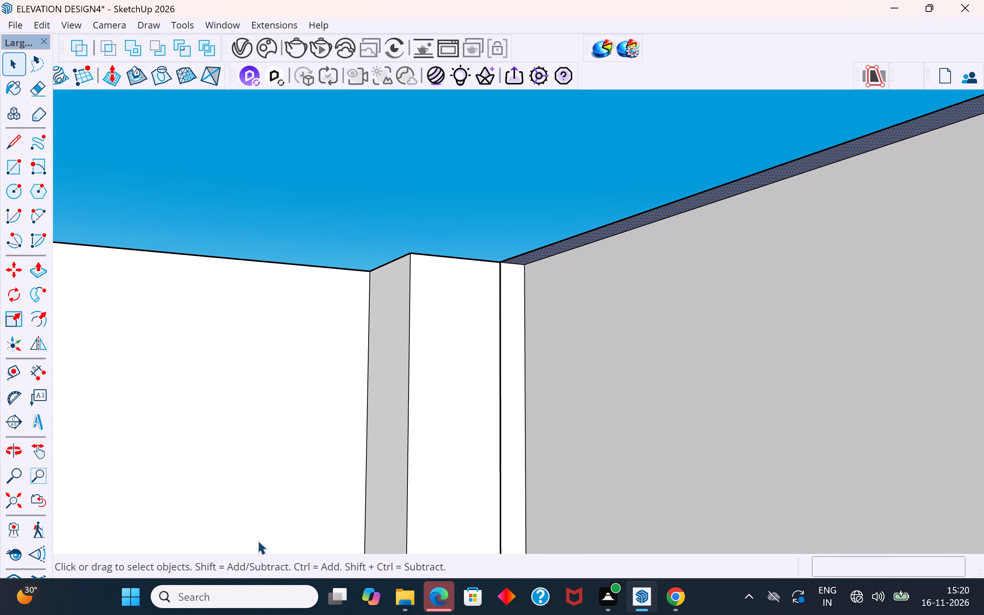
left_click(36, 274)
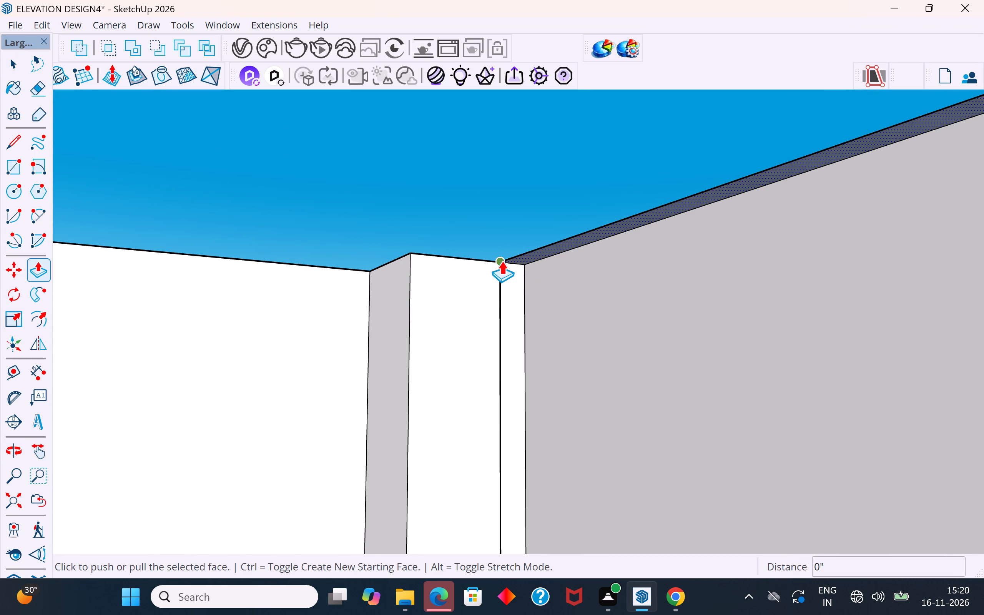
left_click(502, 261)
scroll(502, 261, "down", 5)
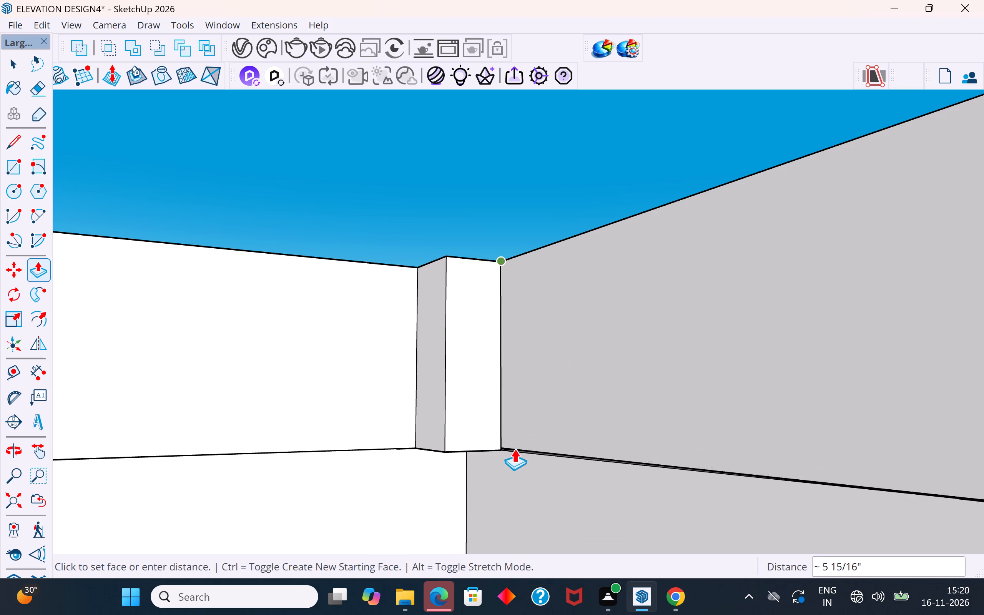
scroll(505, 451, "up", 10)
middle_click_drag(484, 445, 526, 512)
scroll(487, 451, "up", 1)
scroll(504, 477, "up", 4)
left_click(503, 446)
Delete the leftover long edge and the small stub edge on the slab top beside the opening's short end.
scroll(540, 409, "down", 11)
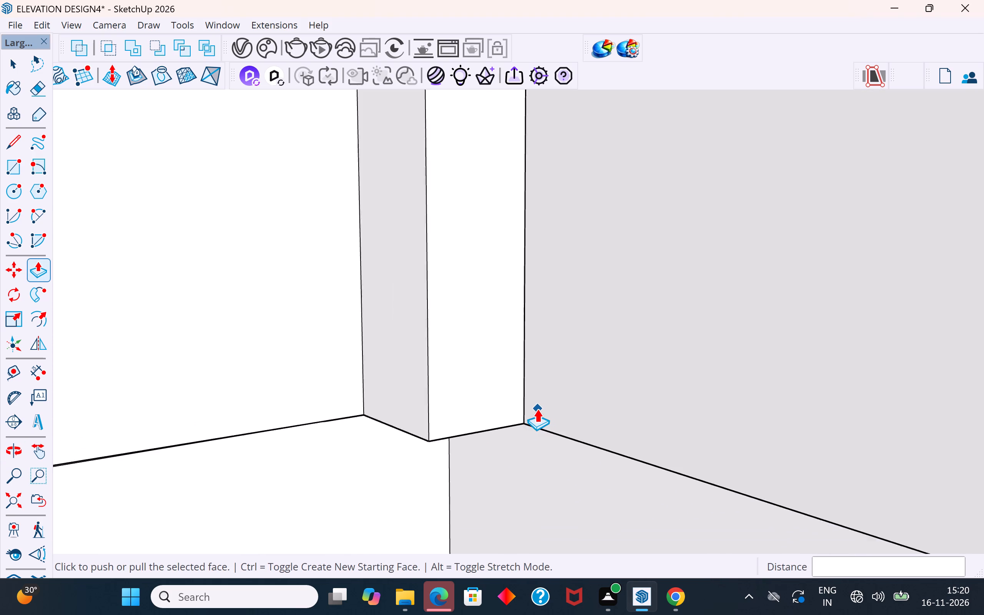
scroll(537, 409, "down", 7)
middle_click_drag(613, 394, 625, 344)
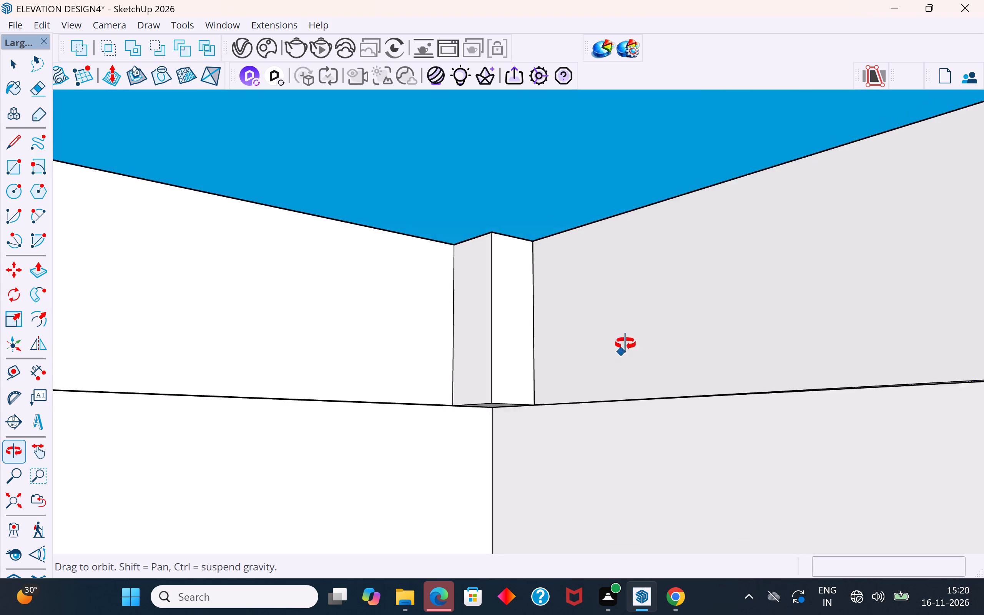
middle_click_drag(625, 344, 643, 523)
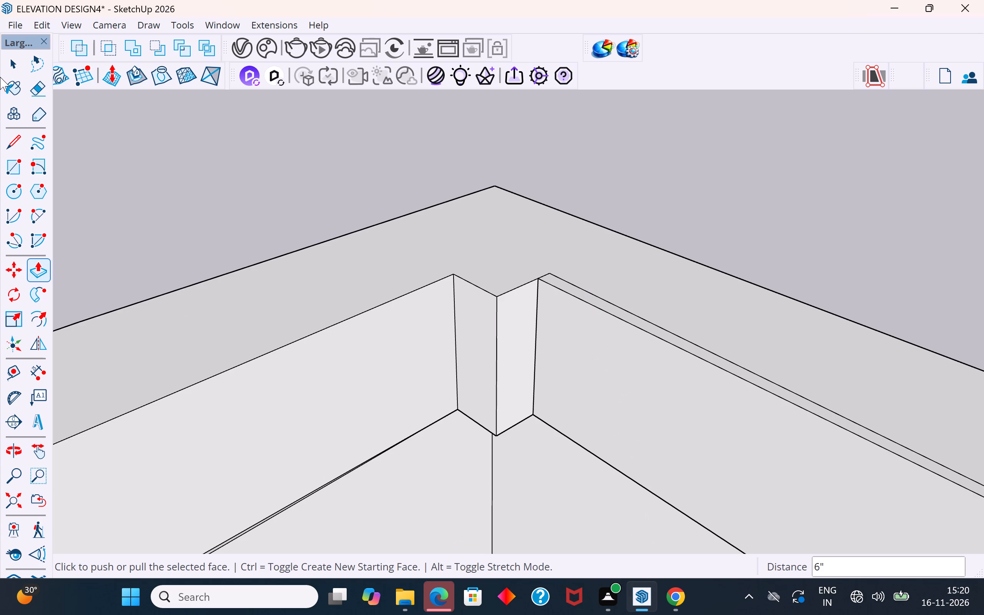
left_click(10, 73)
left_click(220, 164)
left_click(587, 290)
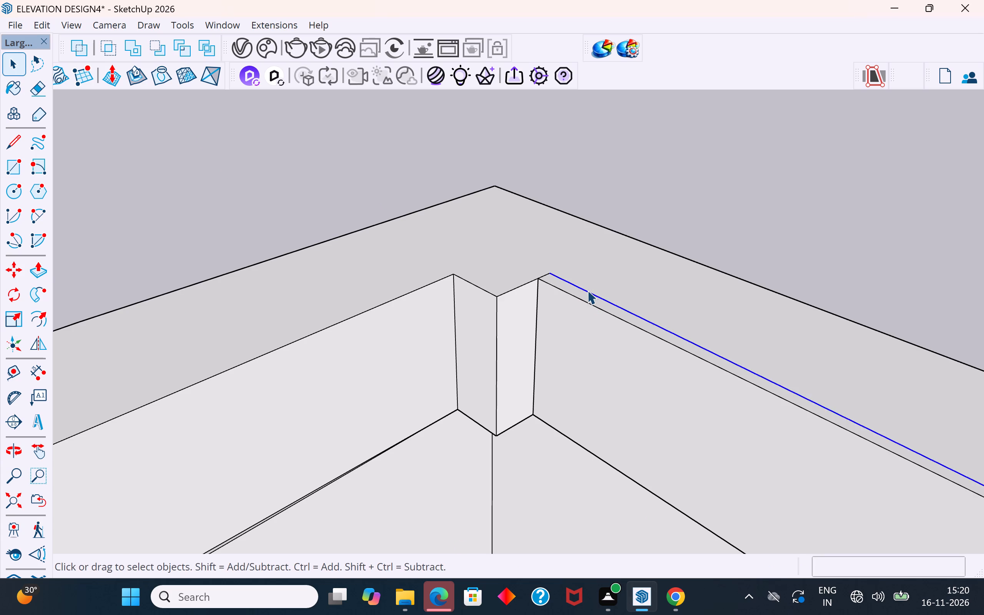
key("Delete")
scroll(543, 278, "up", 6)
left_click(547, 274)
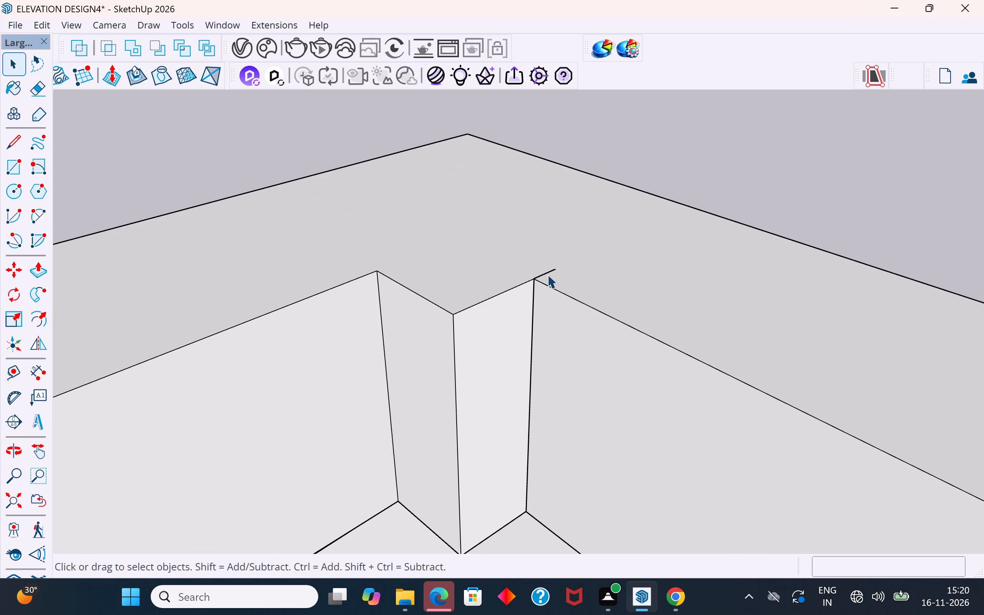
key("Delete")
Draw a line about 6 7/8" across the slab top from the long side's corner beside the projecting block to the outer edge.
scroll(547, 274, "down", 4)
scroll(514, 341, "down", 4)
left_click(514, 352)
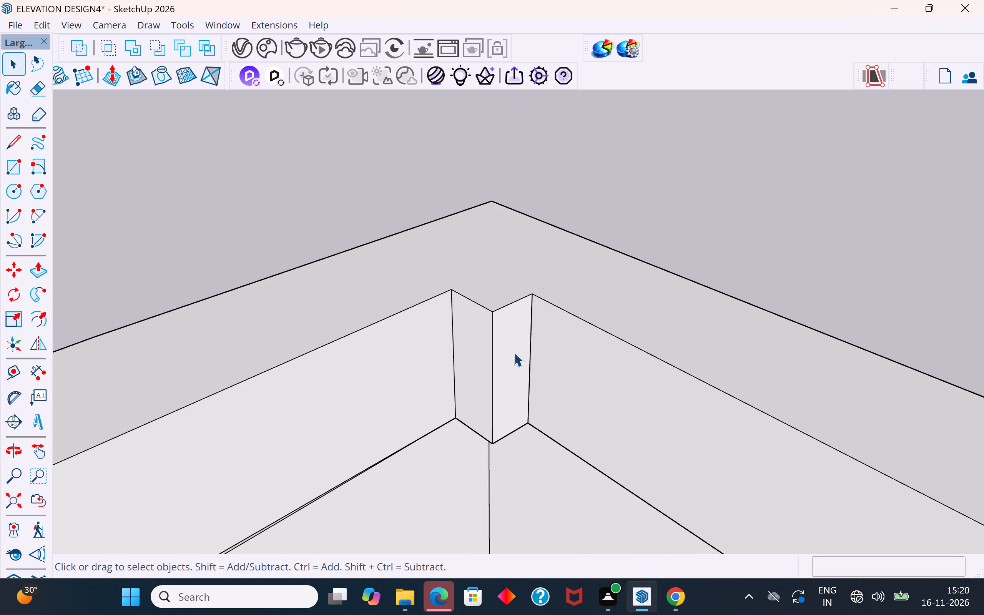
left_click(19, 141)
left_click(455, 295)
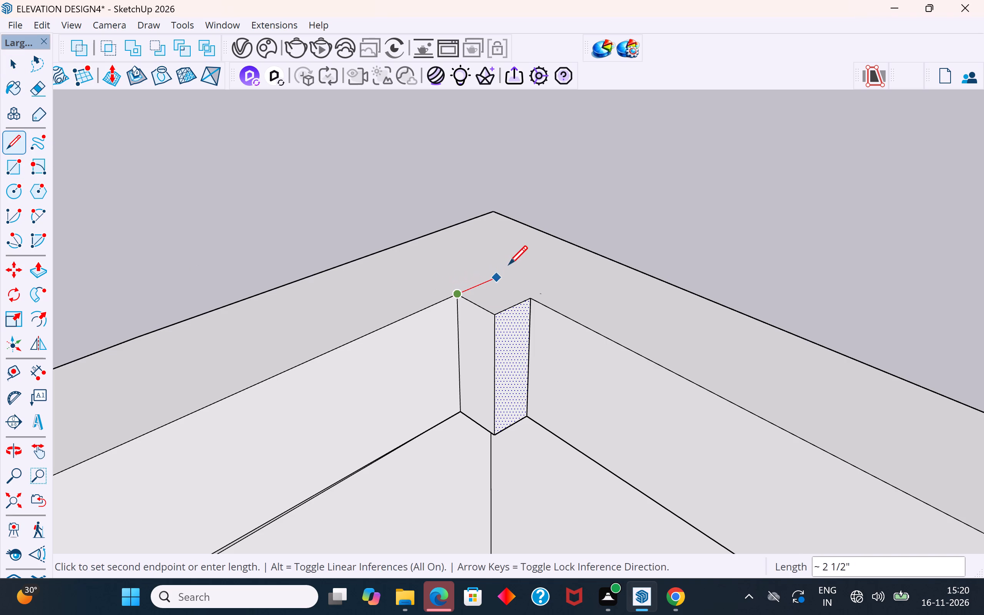
left_click(579, 243)
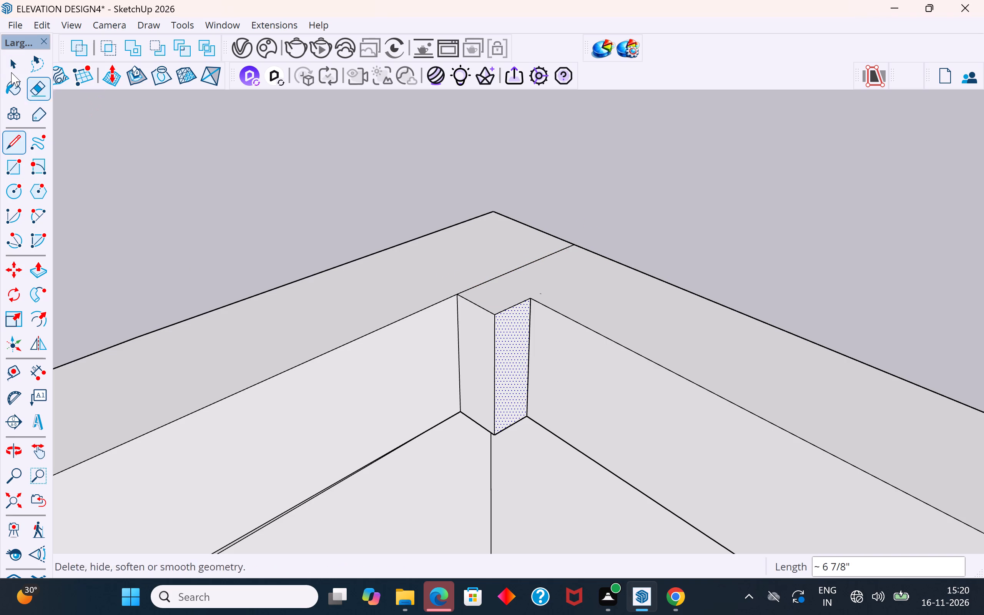
left_click(5, 63)
Draw a line about 2 3/16" on the slab top from the projecting block's corner to the dividing line, closing the block's outline.
left_click(19, 138)
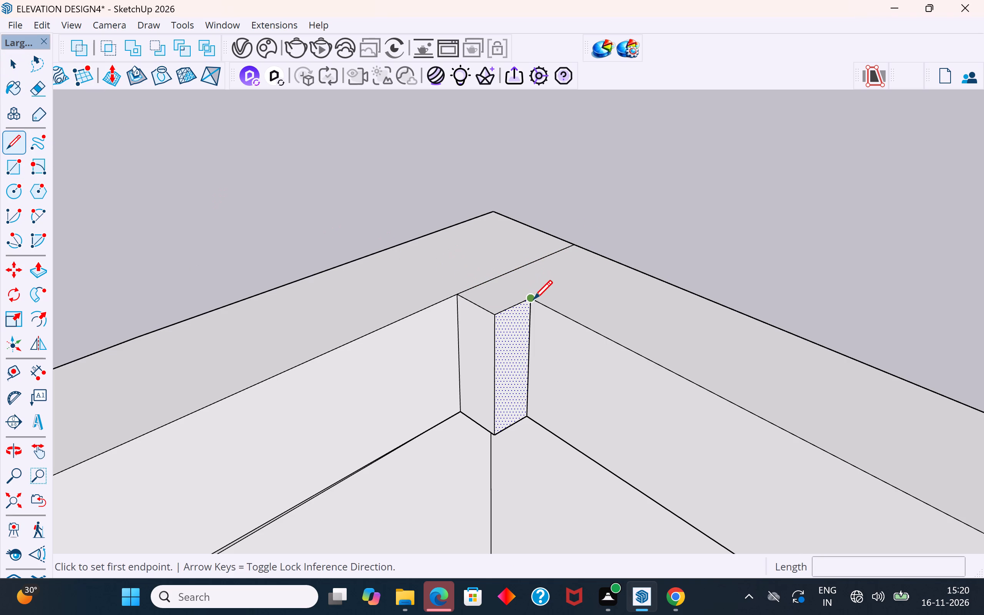
left_click(534, 300)
left_click(487, 273)
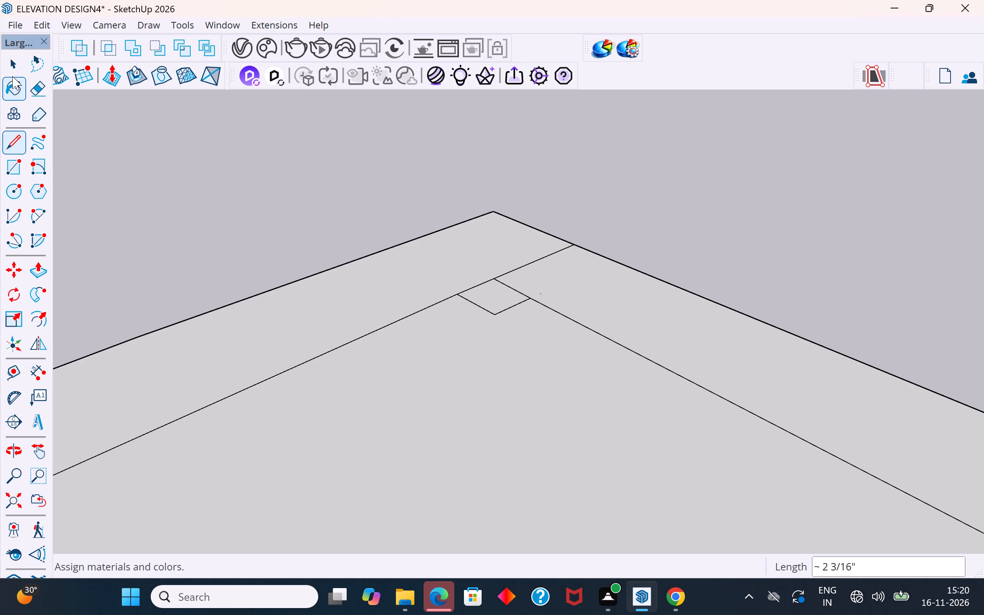
Delete the face covering the staircase opening on the slab top.
left_click(13, 65)
left_click(520, 356)
key("Delete")
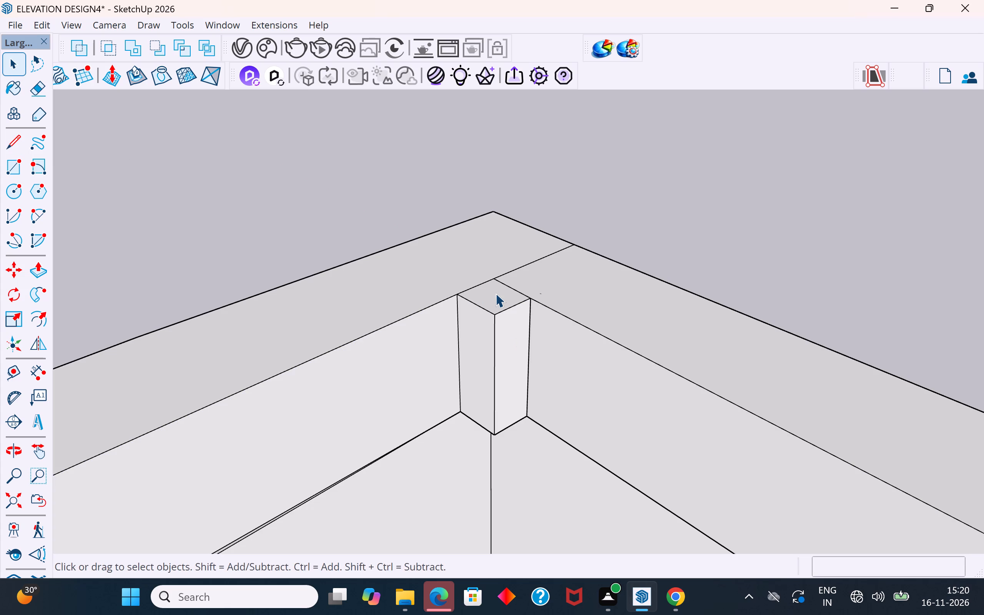
Push/Pull the small square on top of the projecting corner block down to the slab's underside to remove the block.
left_click(495, 293)
left_click(42, 275)
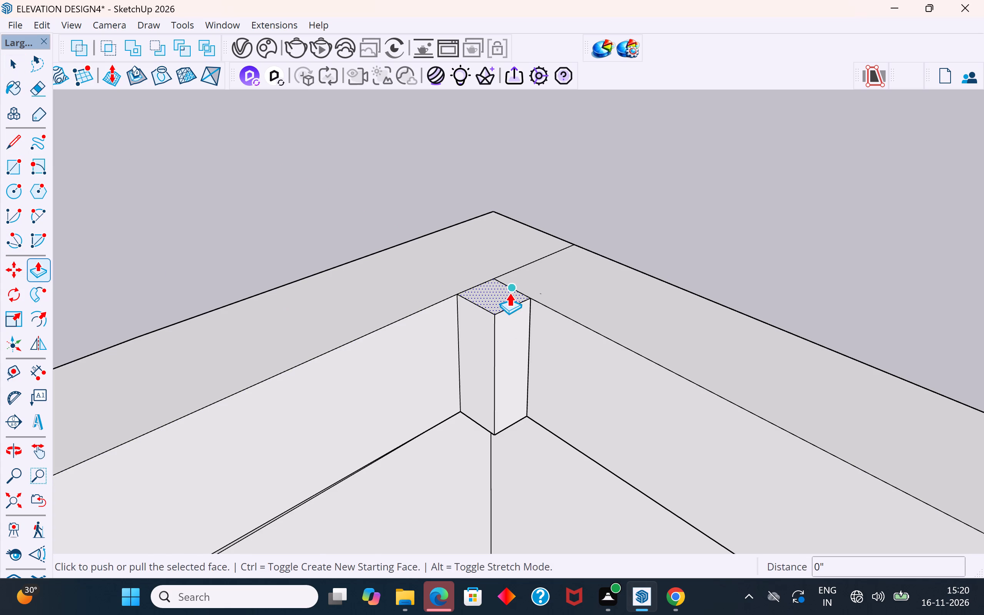
left_click(505, 295)
left_click(522, 441)
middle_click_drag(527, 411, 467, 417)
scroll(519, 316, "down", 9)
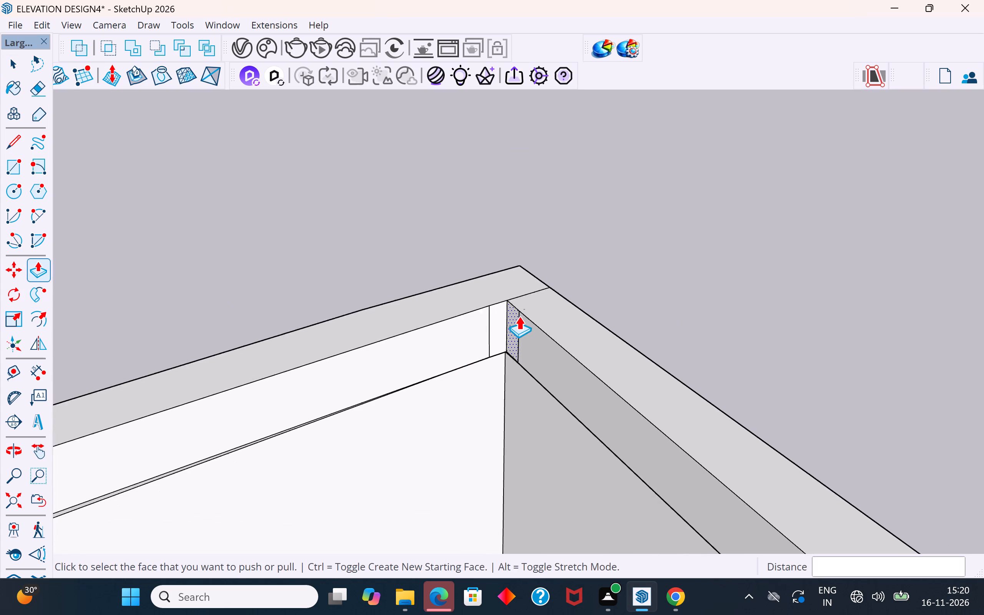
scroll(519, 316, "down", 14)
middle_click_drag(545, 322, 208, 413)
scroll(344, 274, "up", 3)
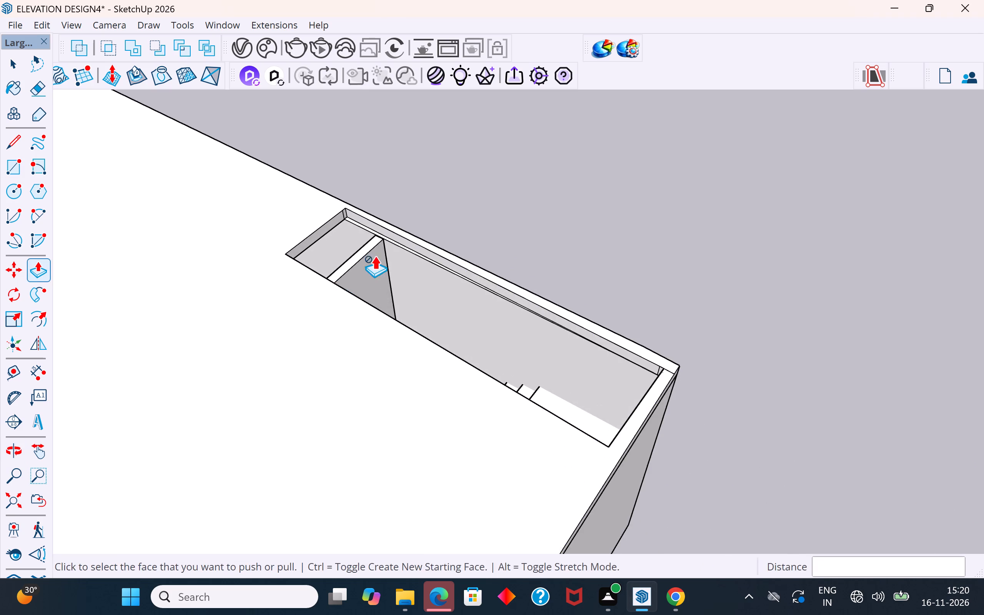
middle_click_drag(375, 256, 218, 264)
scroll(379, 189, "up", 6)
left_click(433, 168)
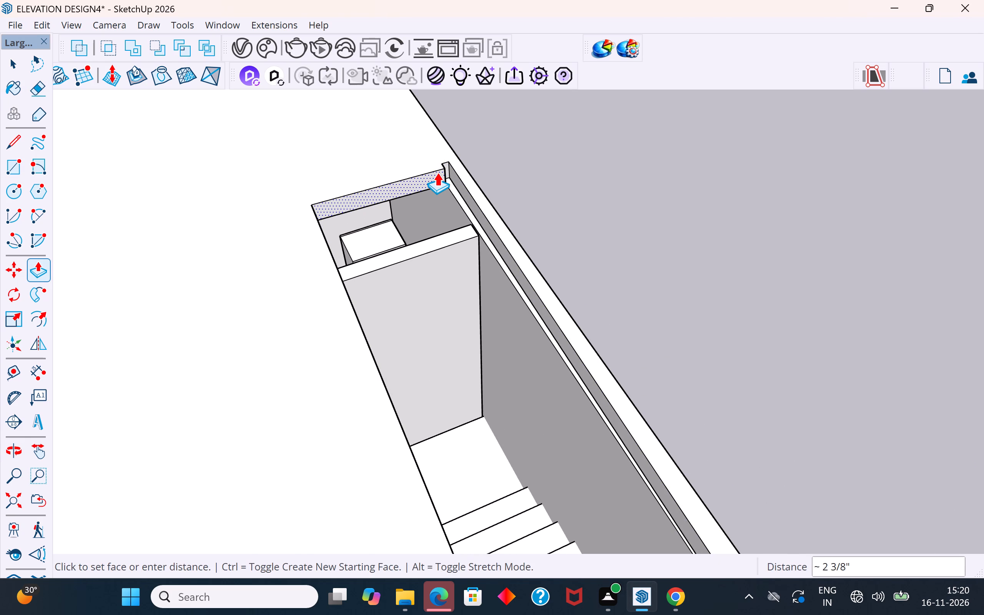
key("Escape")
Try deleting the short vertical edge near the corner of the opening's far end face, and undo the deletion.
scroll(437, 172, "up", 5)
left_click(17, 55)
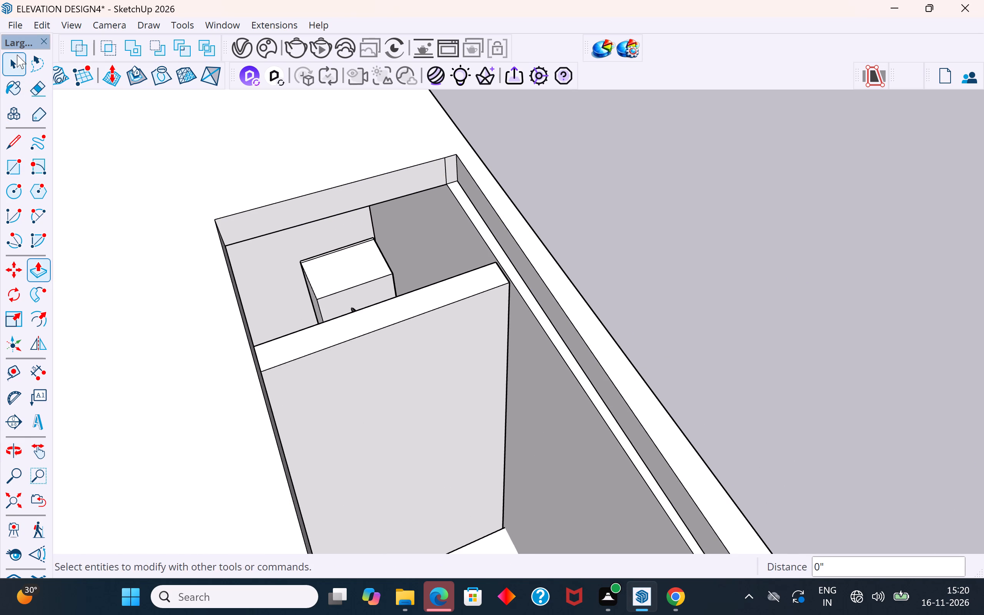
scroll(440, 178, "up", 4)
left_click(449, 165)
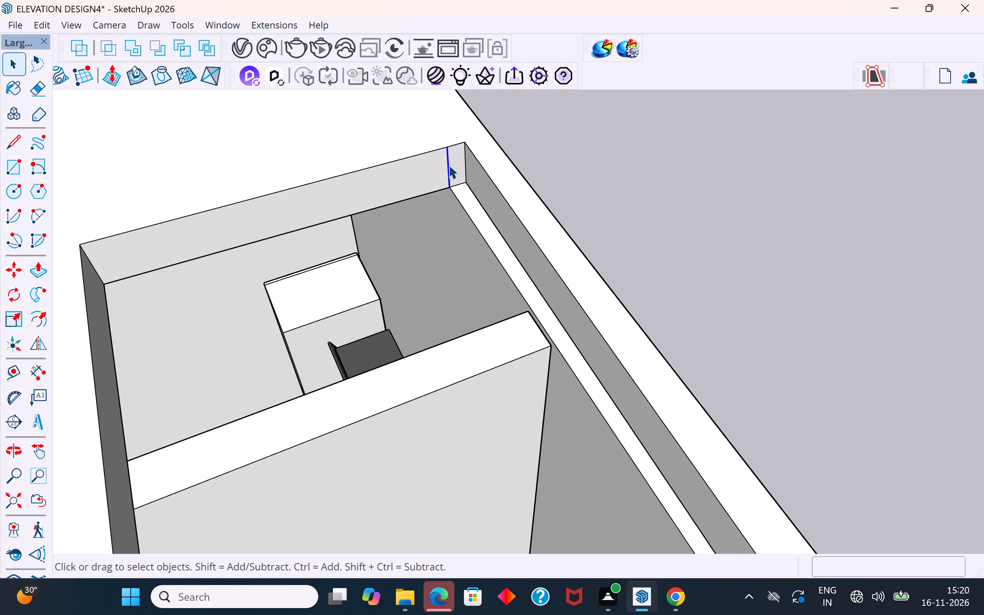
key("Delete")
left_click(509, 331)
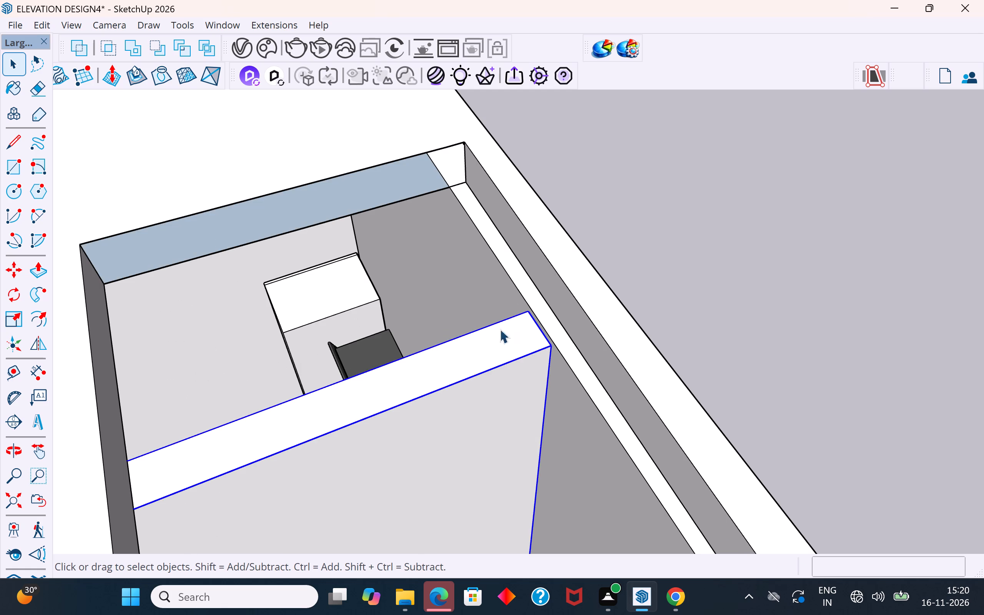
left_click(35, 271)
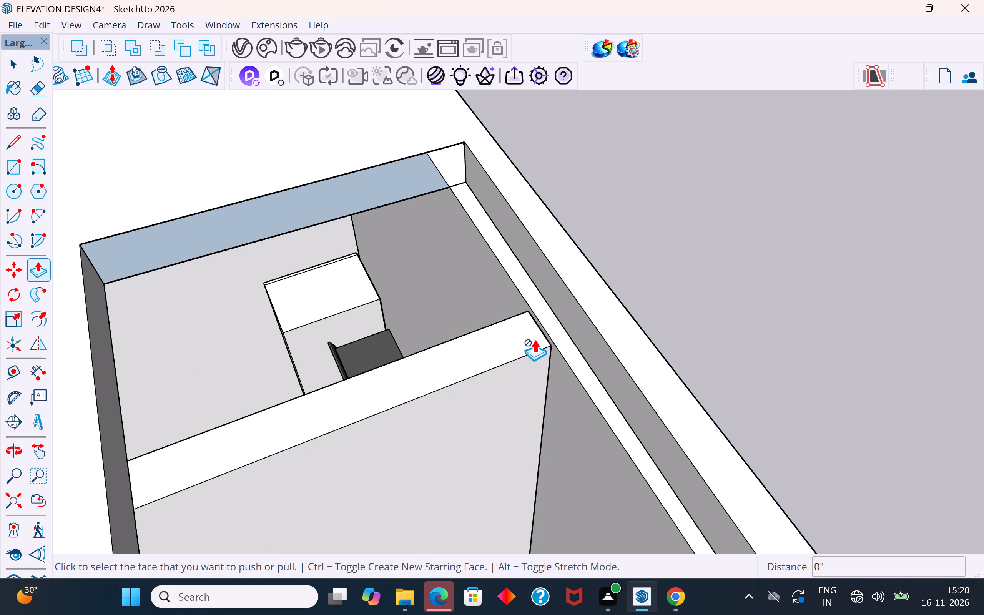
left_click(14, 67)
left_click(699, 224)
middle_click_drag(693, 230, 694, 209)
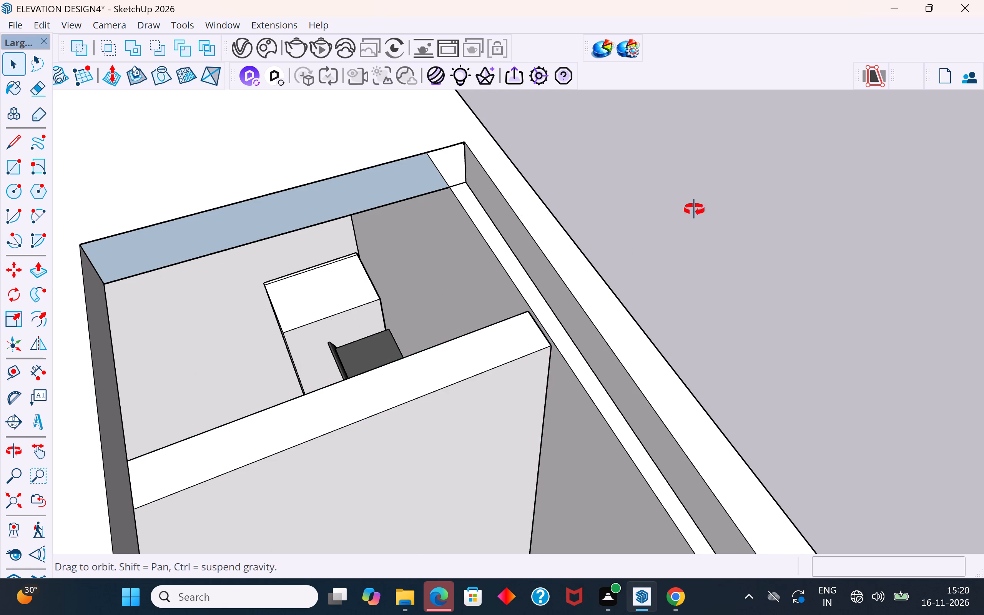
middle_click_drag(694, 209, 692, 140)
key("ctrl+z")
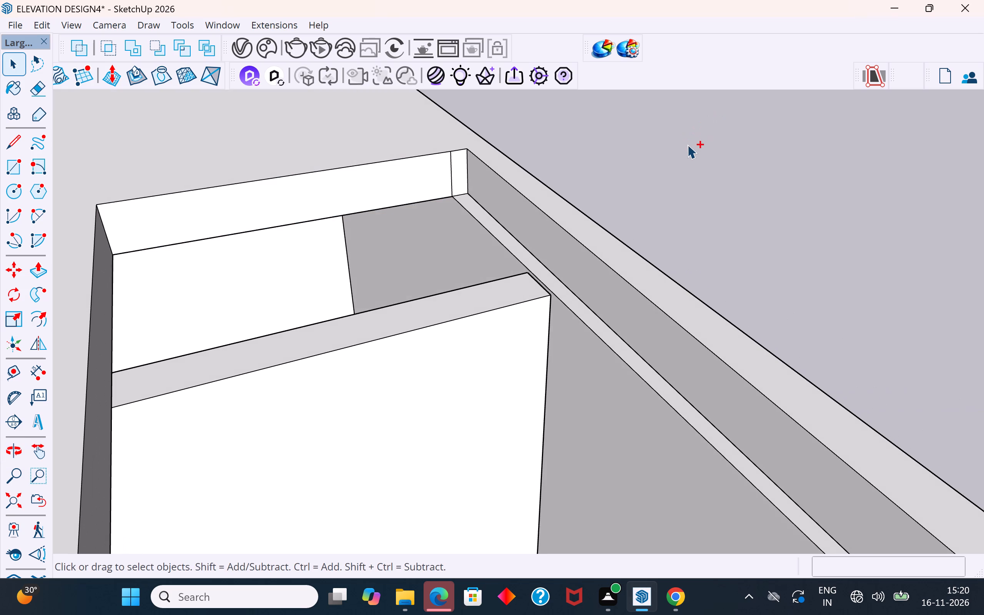
Push/Pull the opening's far end face about 2' 2 9/16" plus about 1 11/16" to extend the slab over the partition wall.
left_click(434, 173)
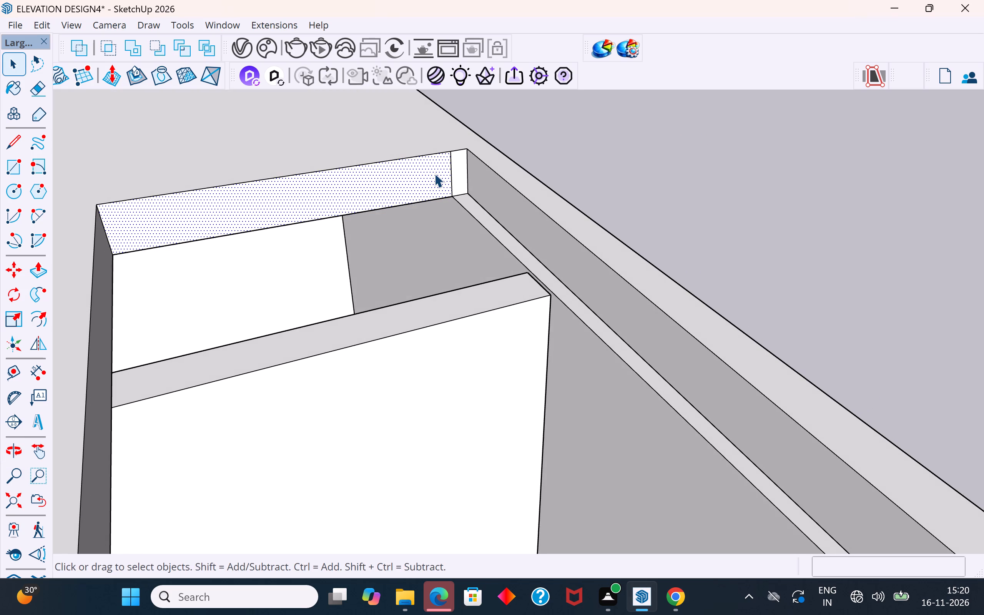
left_click(39, 274)
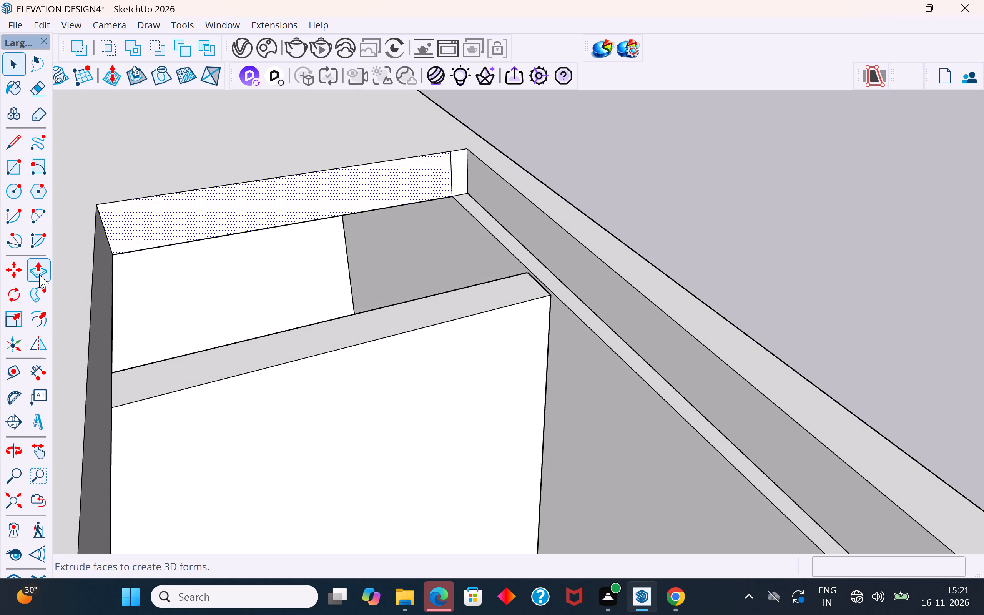
left_click(449, 201)
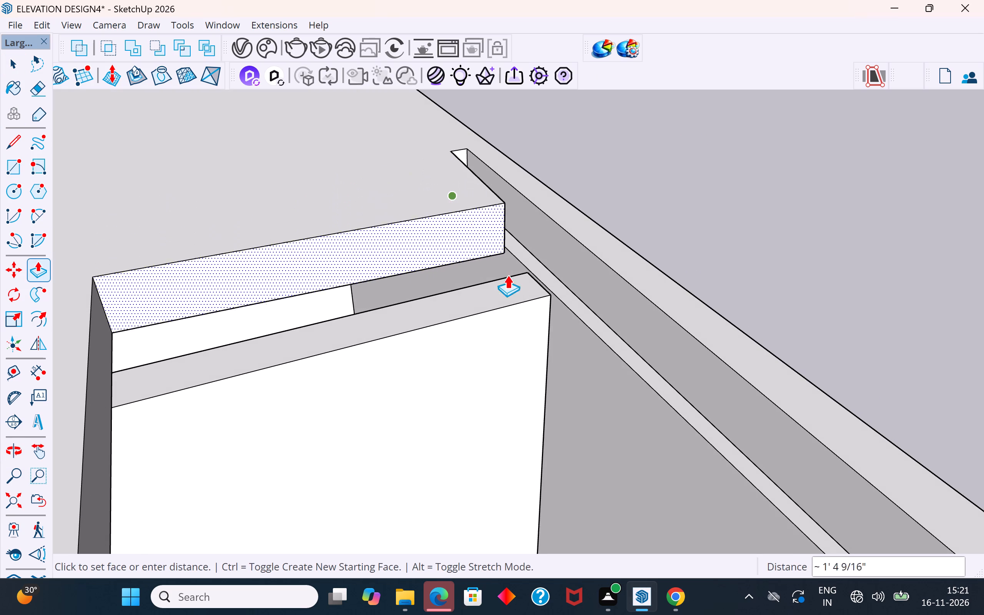
left_click(551, 293)
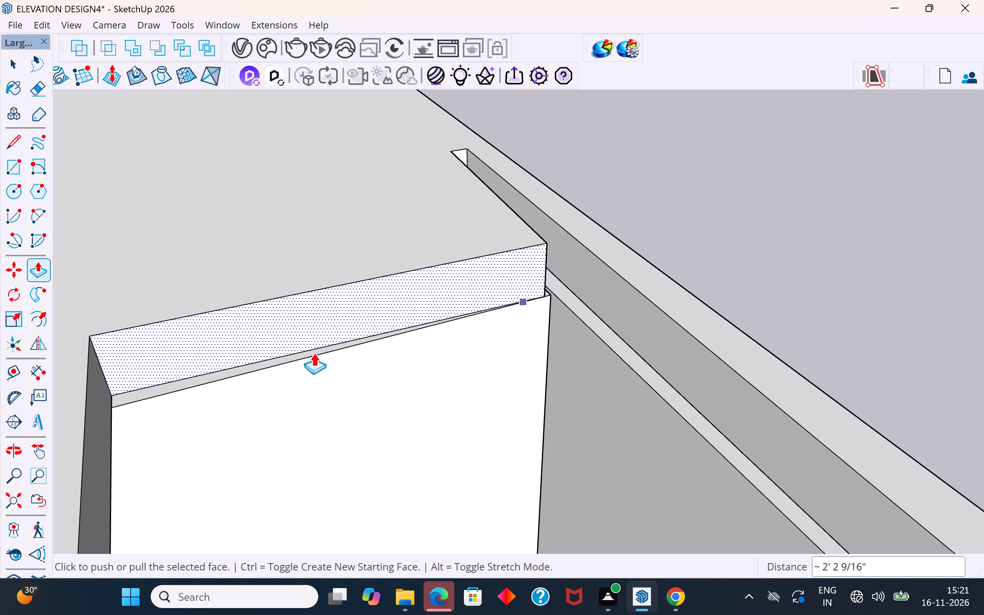
left_click(109, 392)
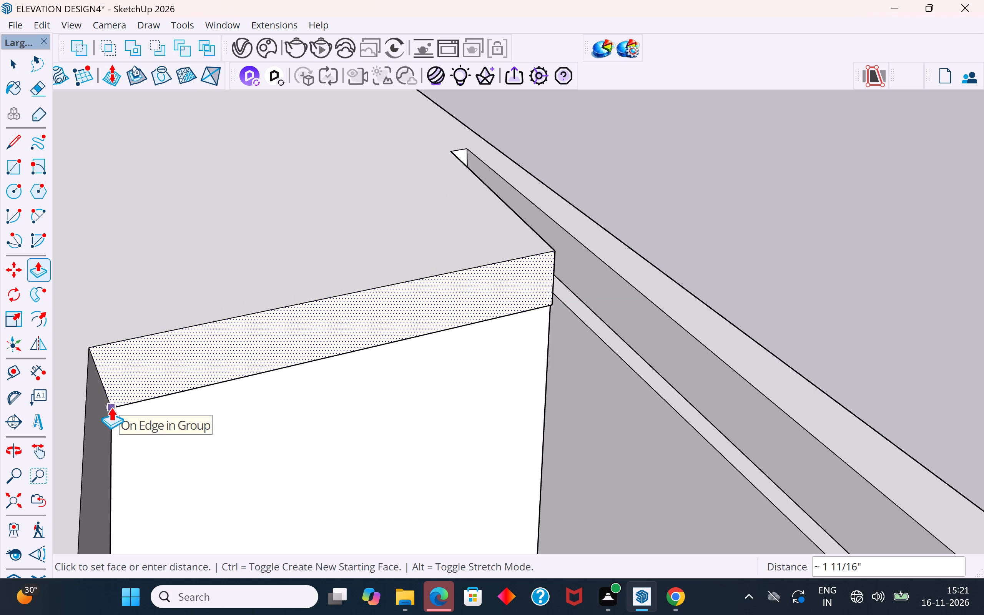
left_click(111, 407)
Draw a line about 3' 4 1/16" on the extended slab's underside along the partition wall's top edge, between its two ends.
middle_click_drag(342, 351, 281, 441)
scroll(415, 365, "down", 3)
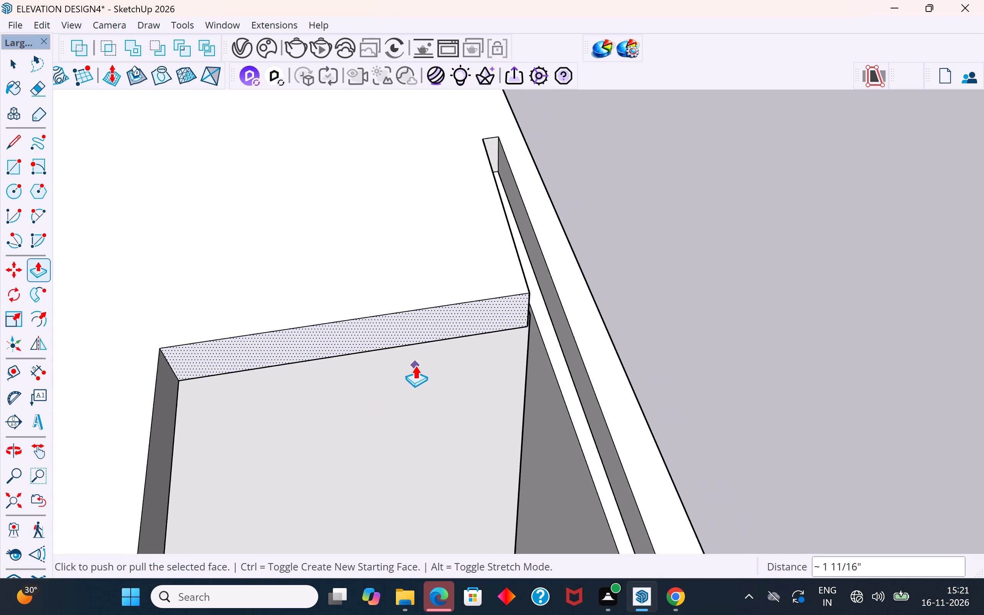
scroll(415, 365, "down", 1)
middle_click_drag(455, 337, 461, 115)
scroll(500, 254, "up", 1)
middle_click_drag(500, 254, 502, 143)
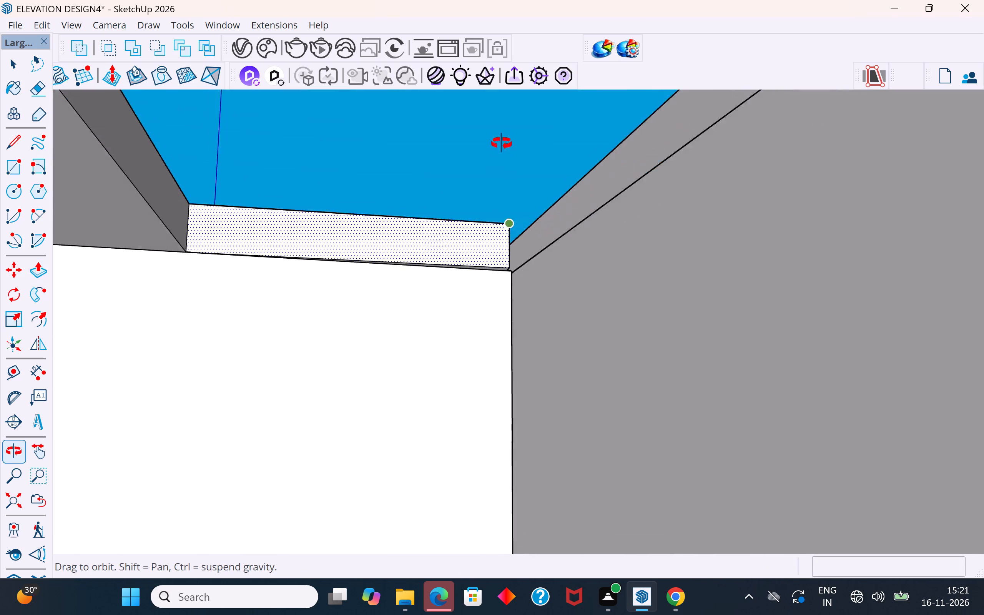
middle_click_drag(502, 143, 492, 80)
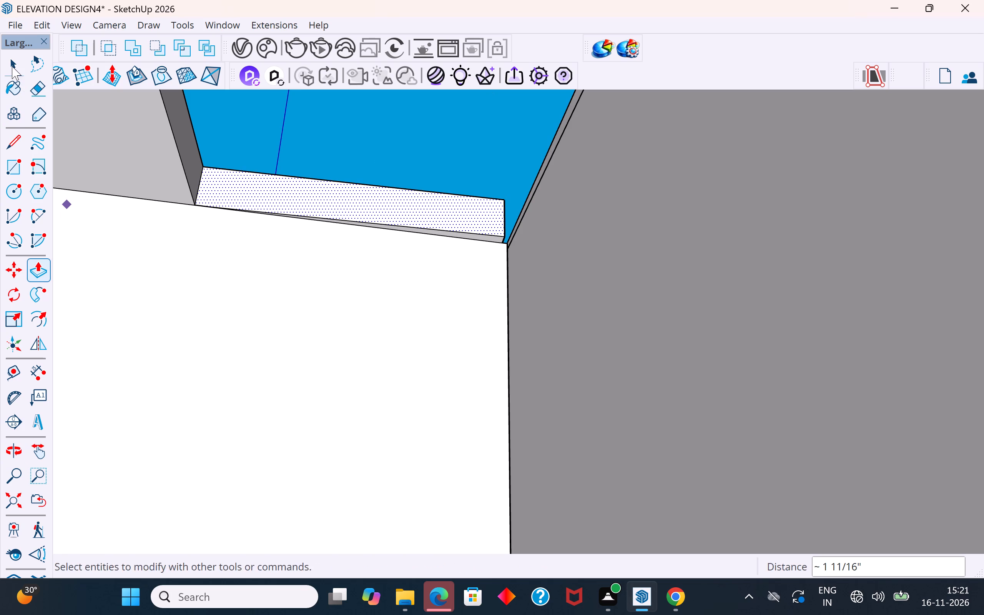
left_click(10, 63)
scroll(487, 263, "up", 4)
left_click(500, 229)
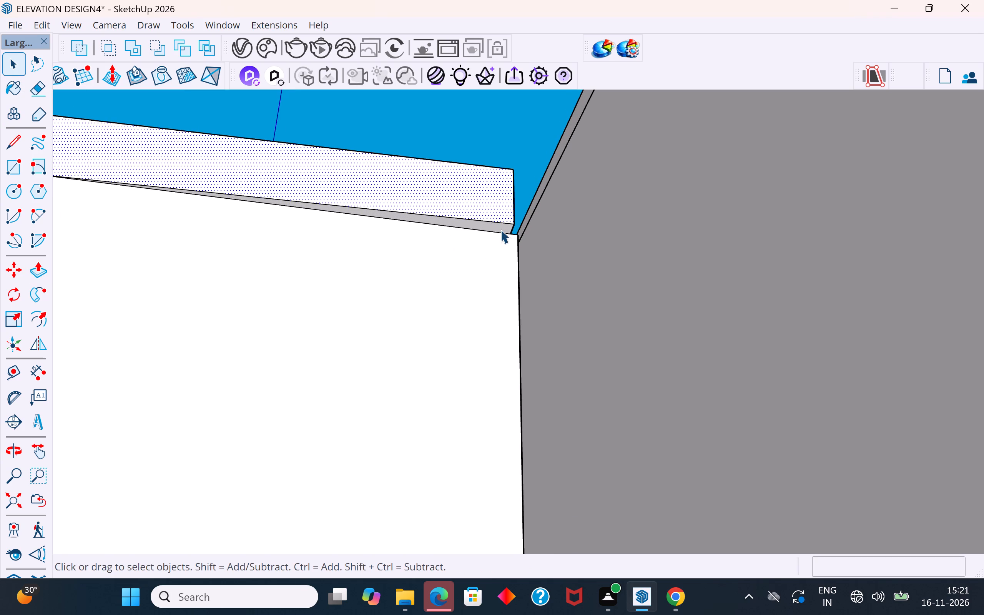
left_click(5, 140)
scroll(532, 236, "up", 5)
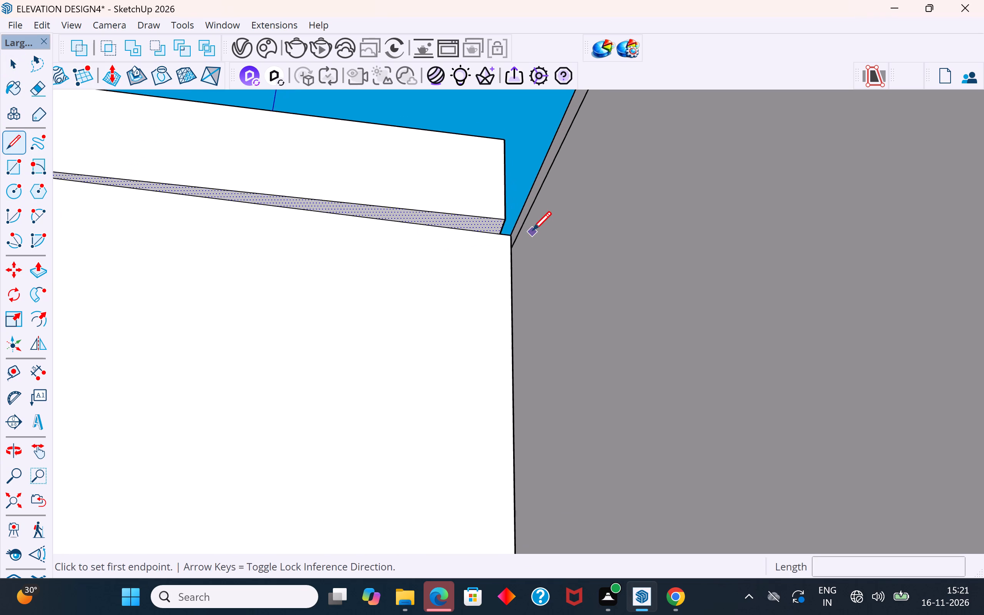
left_click(498, 234)
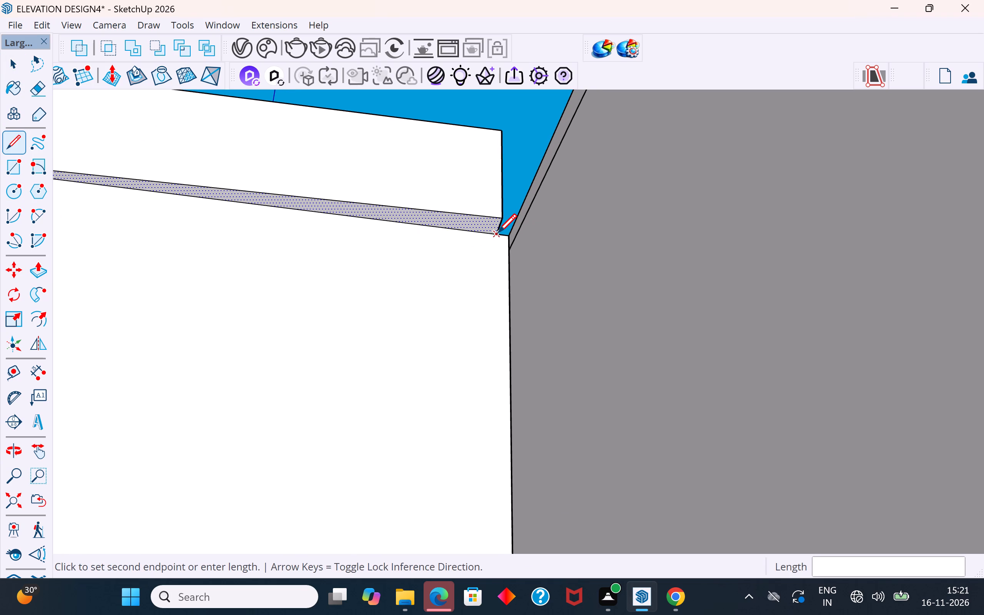
scroll(498, 234, "down", 9)
left_click(172, 193)
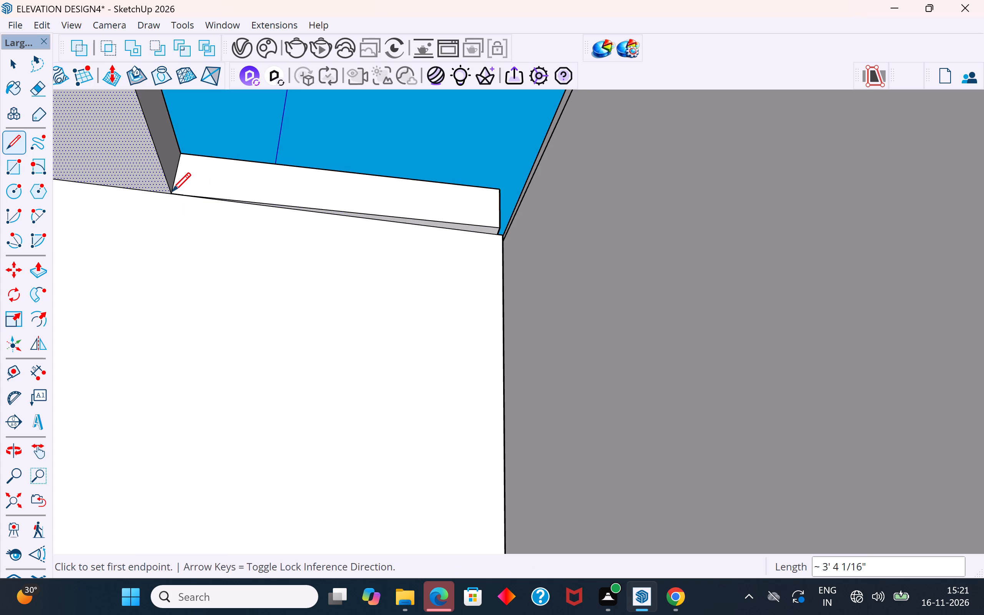
Push/Pull the thin sliver overhanging the partition wall 6" up from the slab's underside to remove it.
left_click(10, 65)
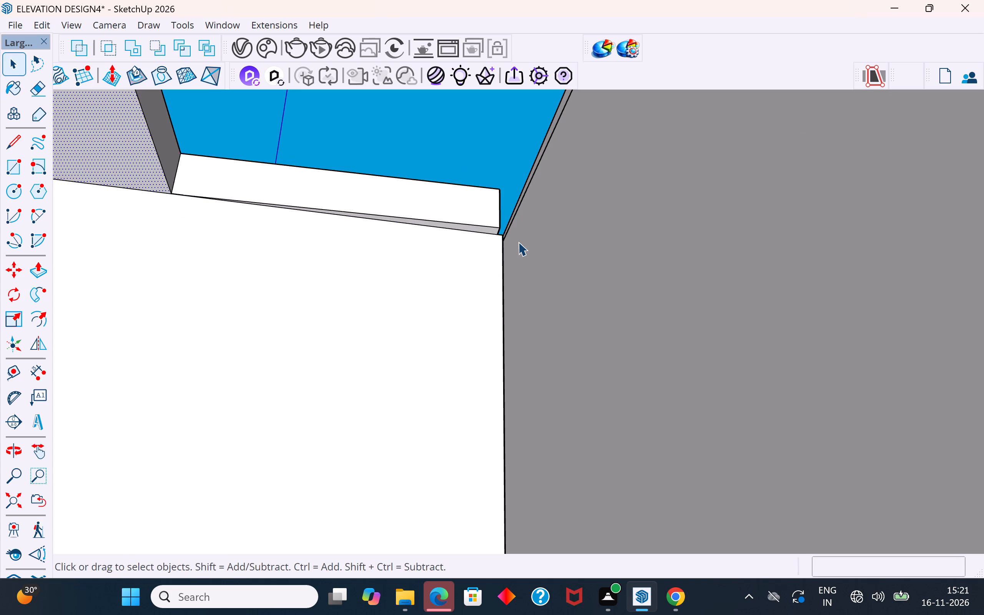
scroll(518, 242, "up", 4)
left_click(477, 225)
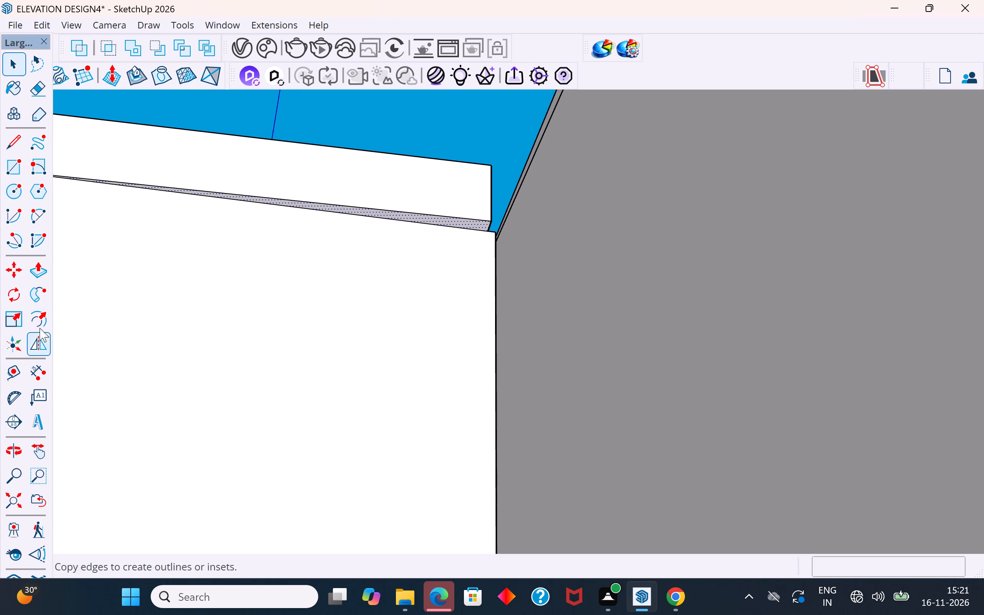
left_click(40, 265)
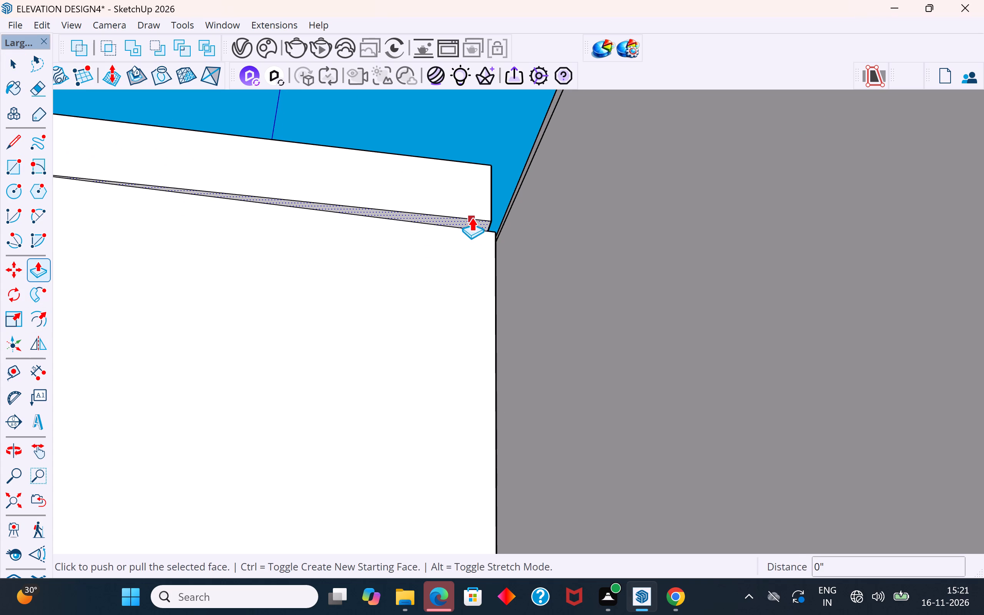
left_click(472, 217)
left_click(473, 148)
scroll(471, 184, "down", 3)
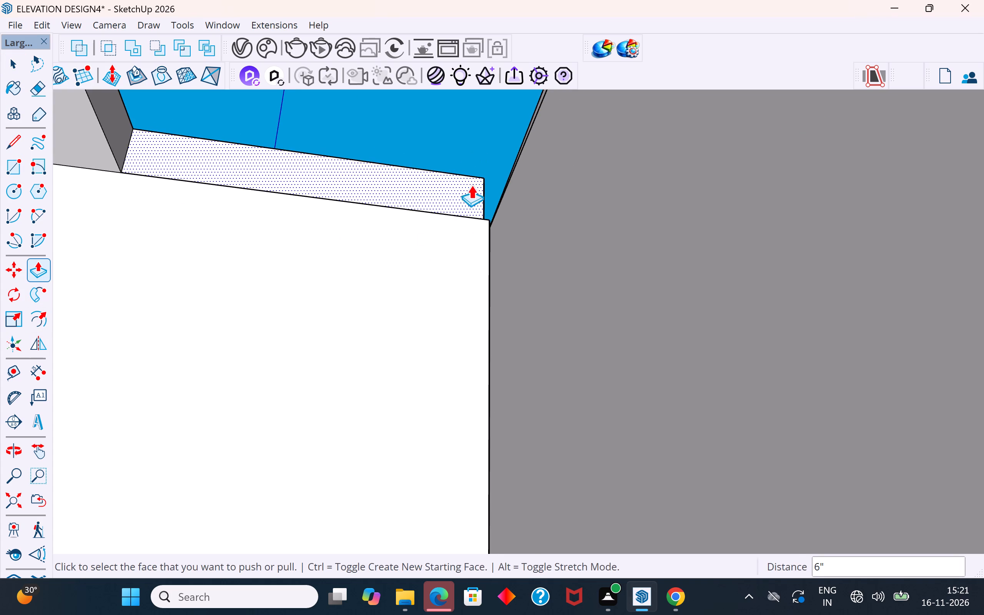
Push/Pull the extended slab's side face about 2 3/16" to close the narrow slot along the opening's long side.
middle_click_drag(473, 186, 444, 506)
scroll(470, 331, "up", 3)
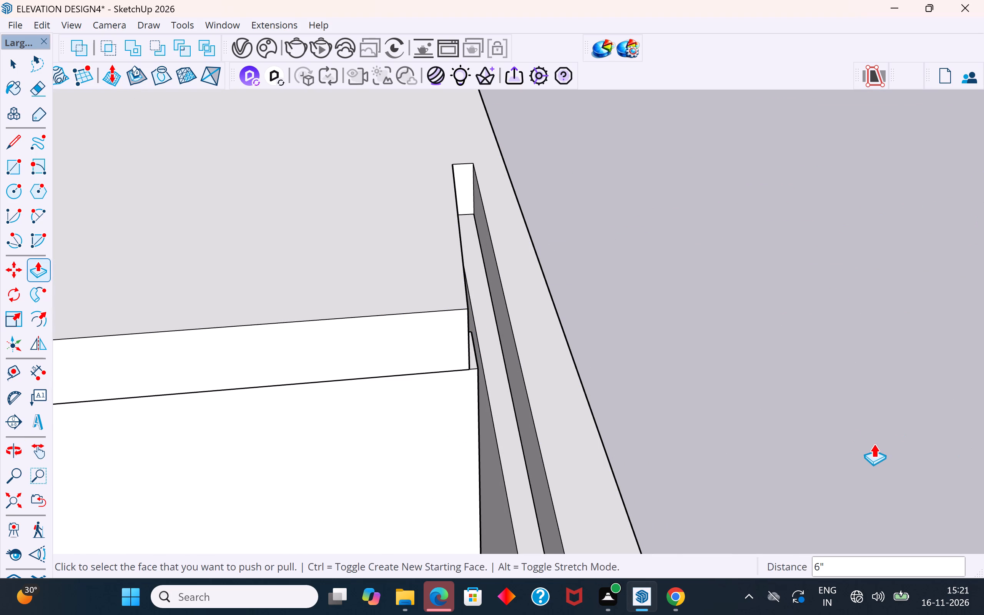
left_click(18, 62)
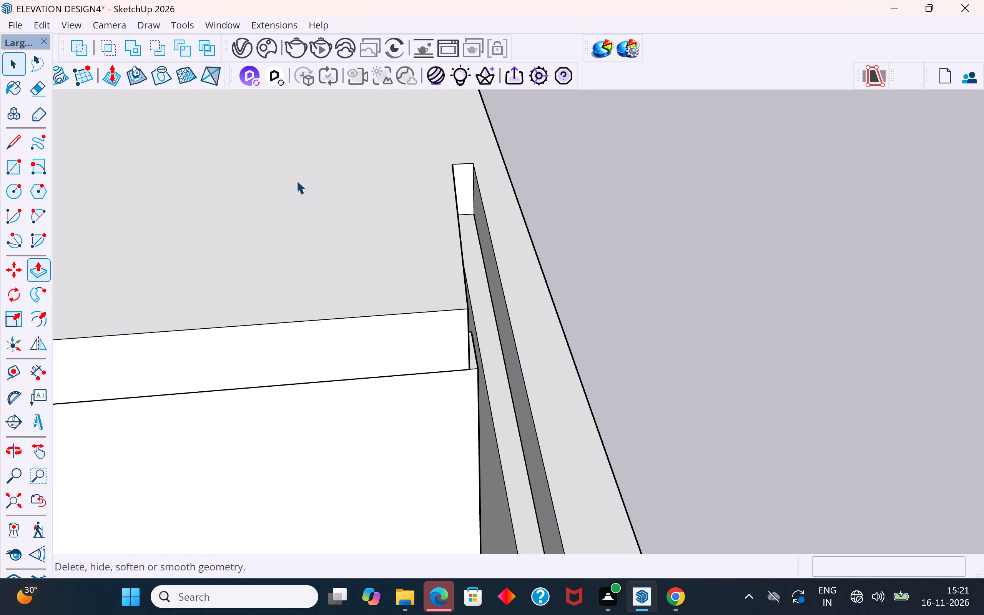
left_click(695, 284)
middle_click_drag(703, 297, 611, 306)
scroll(409, 286, "up", 4)
left_click(487, 251)
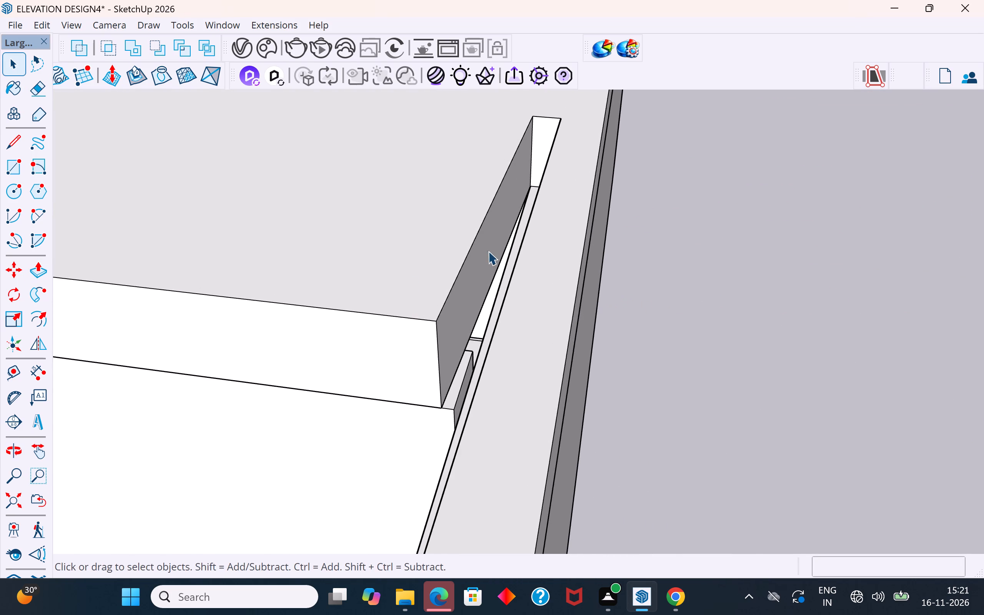
left_click(31, 271)
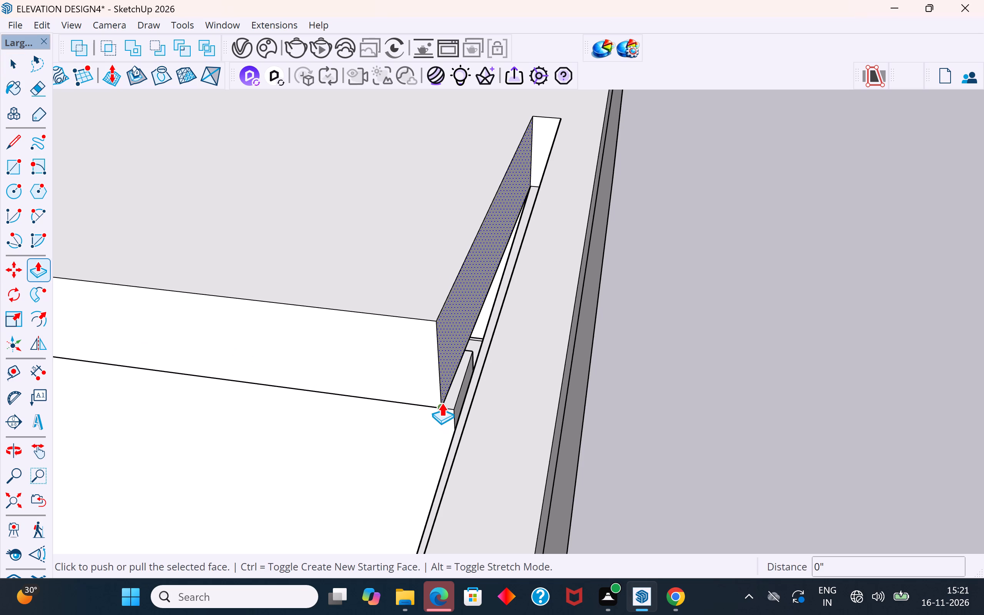
left_click(442, 402)
left_click(469, 409)
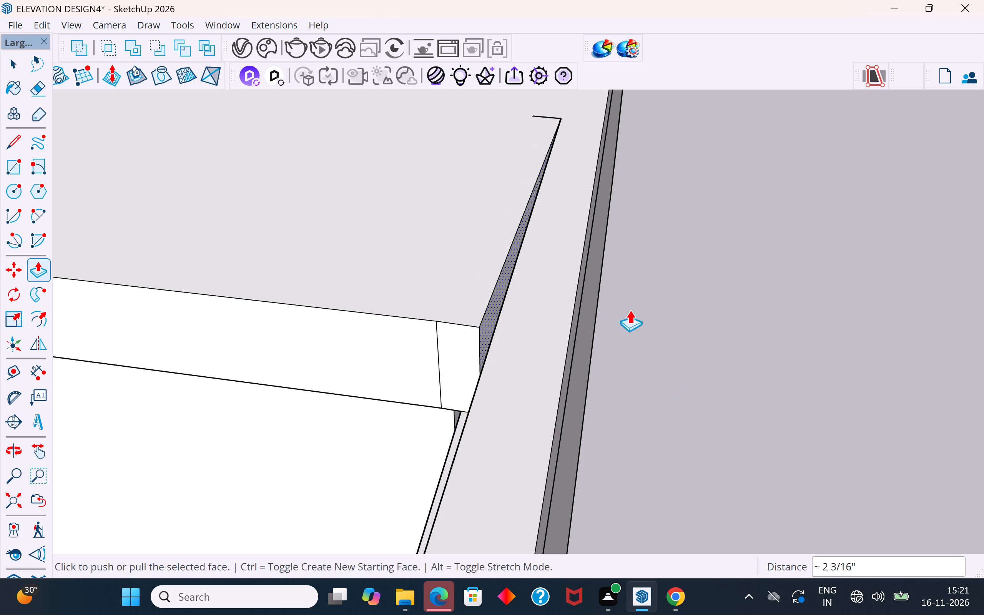
left_click(19, 64)
left_click(609, 324)
middle_click_drag(792, 306, 868, 257)
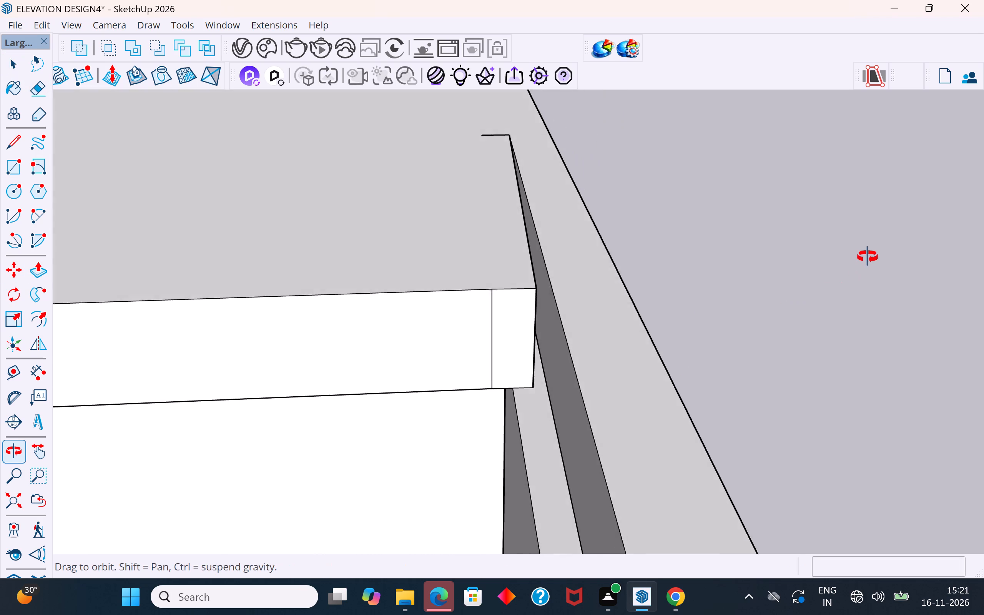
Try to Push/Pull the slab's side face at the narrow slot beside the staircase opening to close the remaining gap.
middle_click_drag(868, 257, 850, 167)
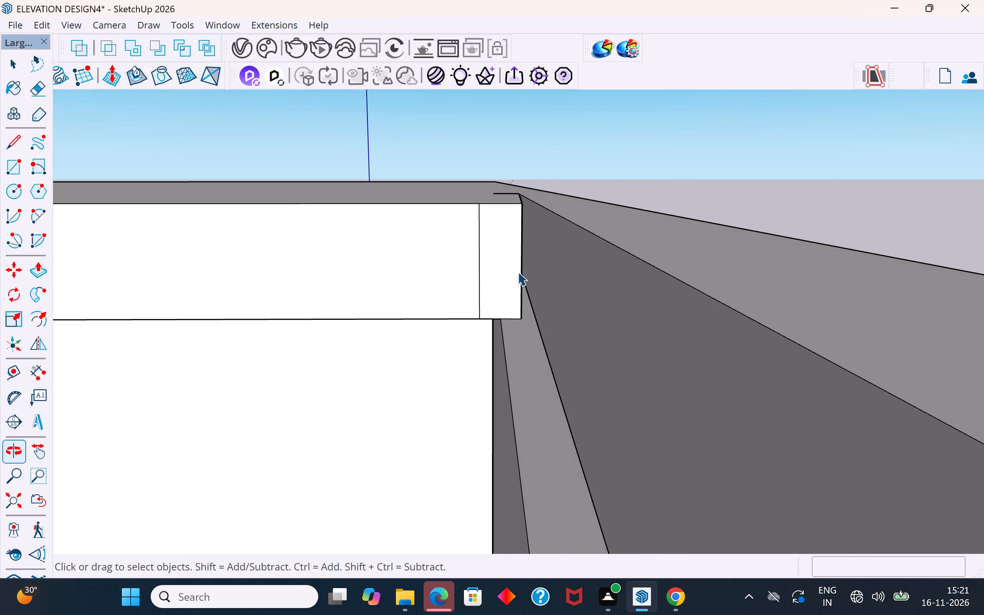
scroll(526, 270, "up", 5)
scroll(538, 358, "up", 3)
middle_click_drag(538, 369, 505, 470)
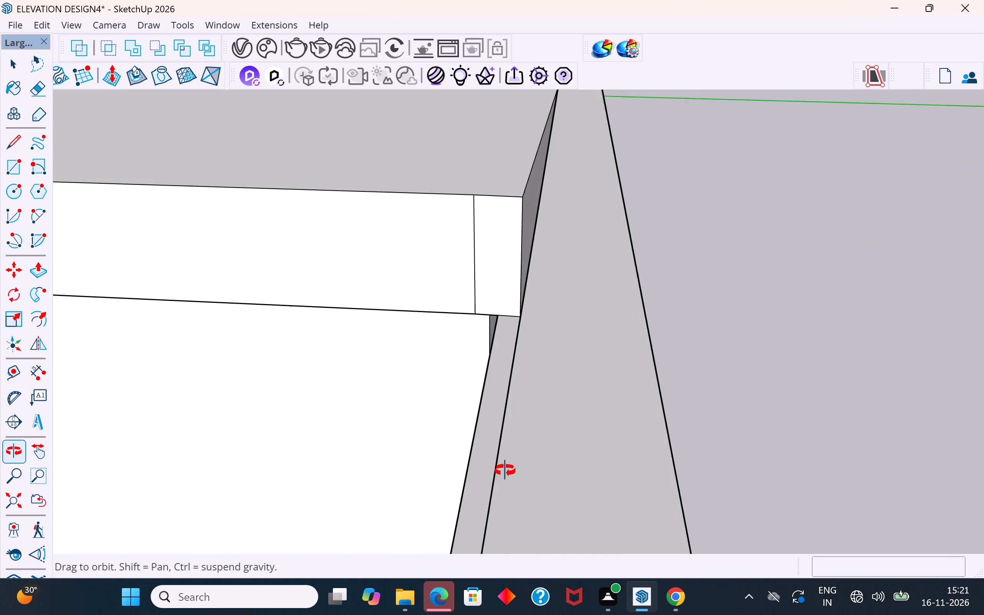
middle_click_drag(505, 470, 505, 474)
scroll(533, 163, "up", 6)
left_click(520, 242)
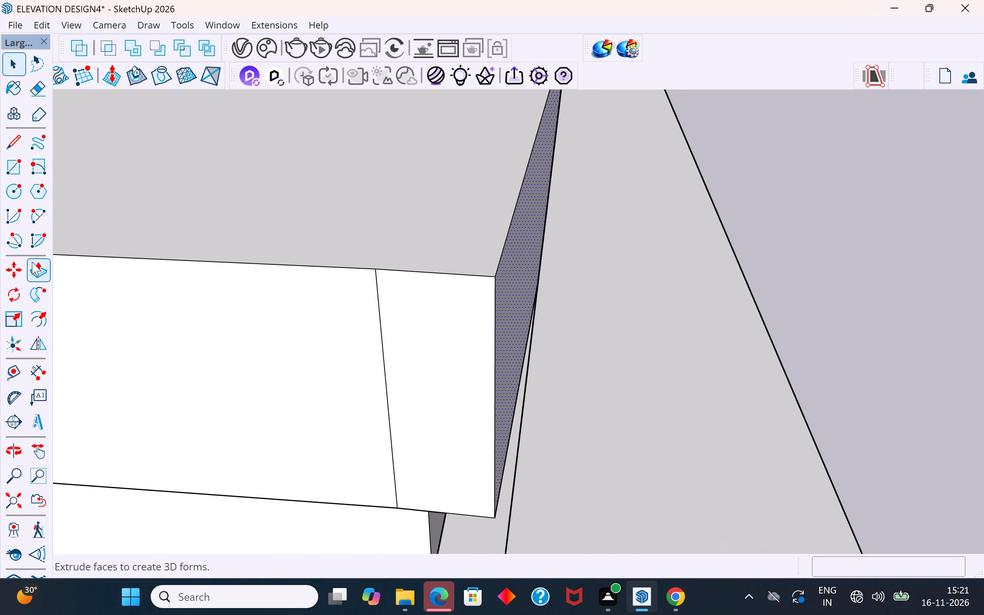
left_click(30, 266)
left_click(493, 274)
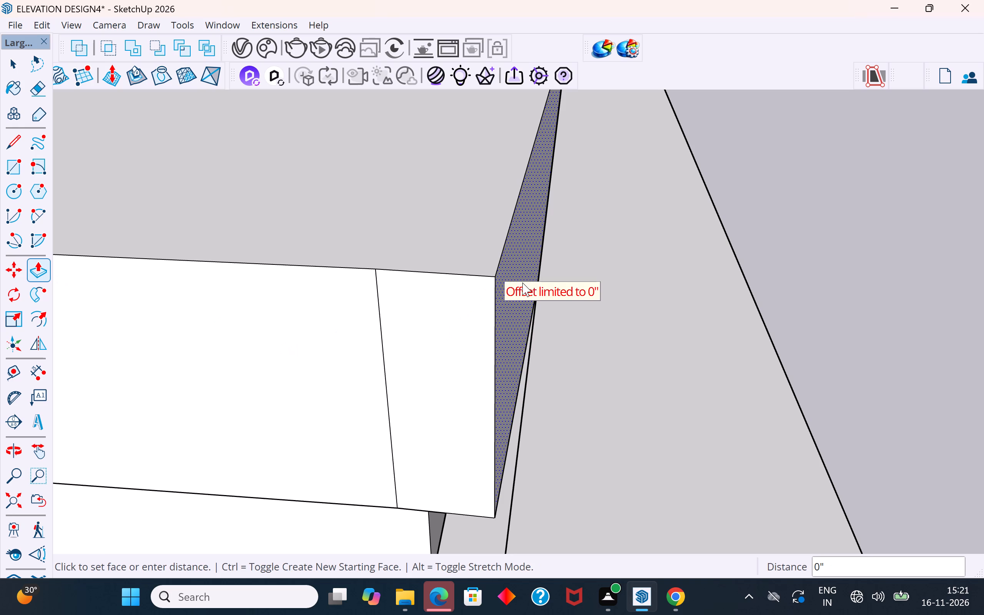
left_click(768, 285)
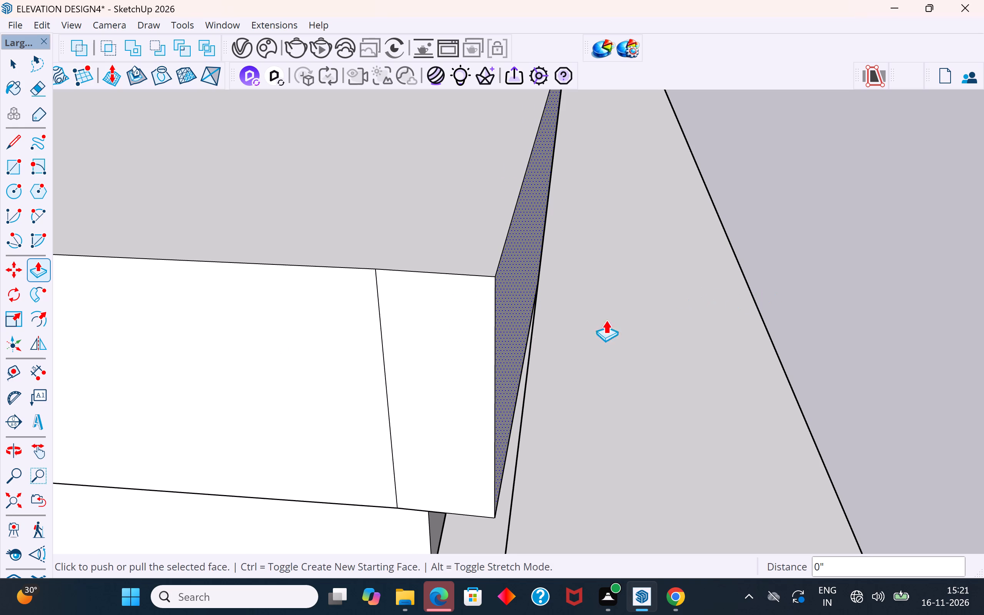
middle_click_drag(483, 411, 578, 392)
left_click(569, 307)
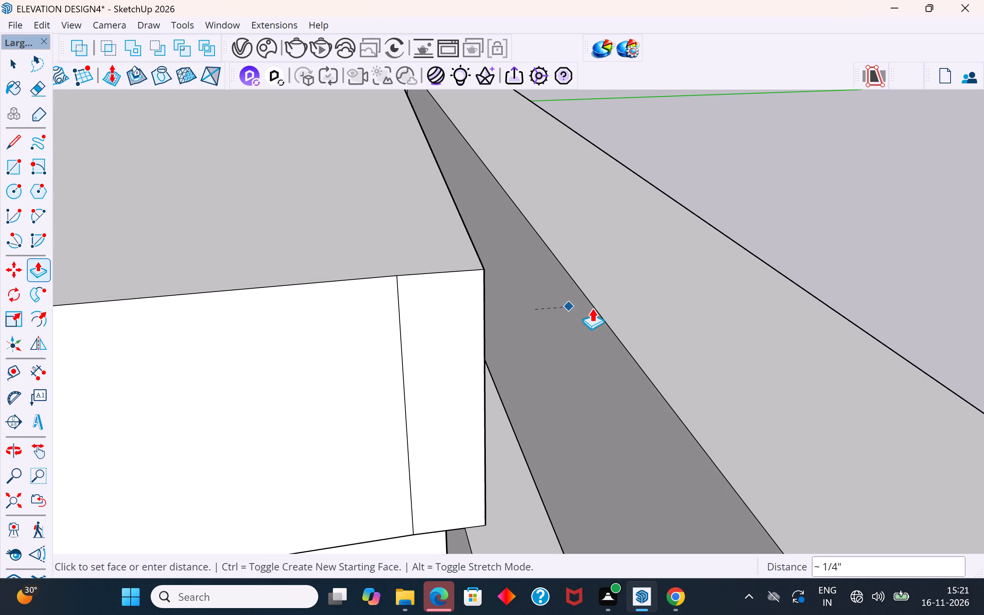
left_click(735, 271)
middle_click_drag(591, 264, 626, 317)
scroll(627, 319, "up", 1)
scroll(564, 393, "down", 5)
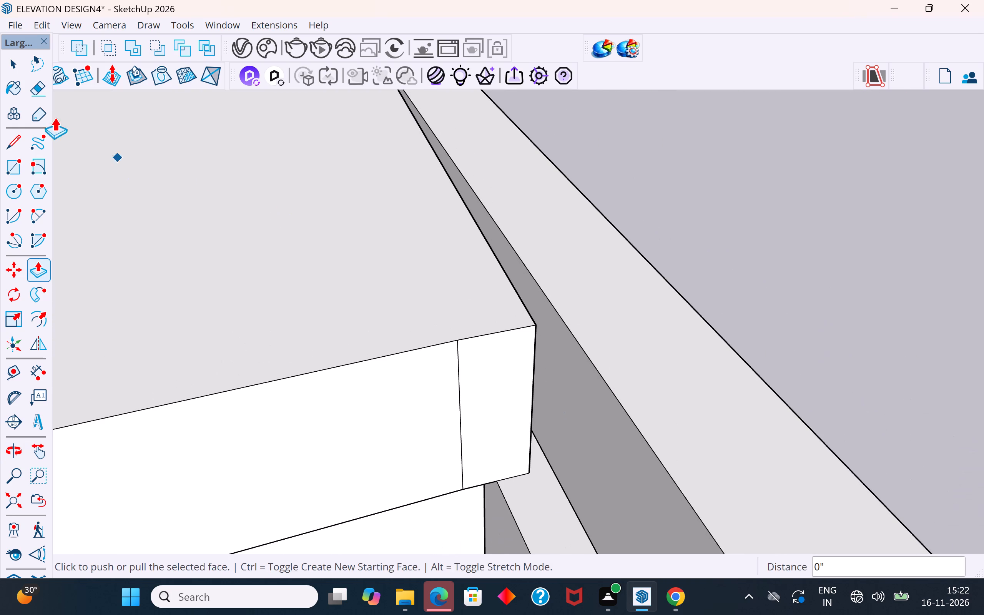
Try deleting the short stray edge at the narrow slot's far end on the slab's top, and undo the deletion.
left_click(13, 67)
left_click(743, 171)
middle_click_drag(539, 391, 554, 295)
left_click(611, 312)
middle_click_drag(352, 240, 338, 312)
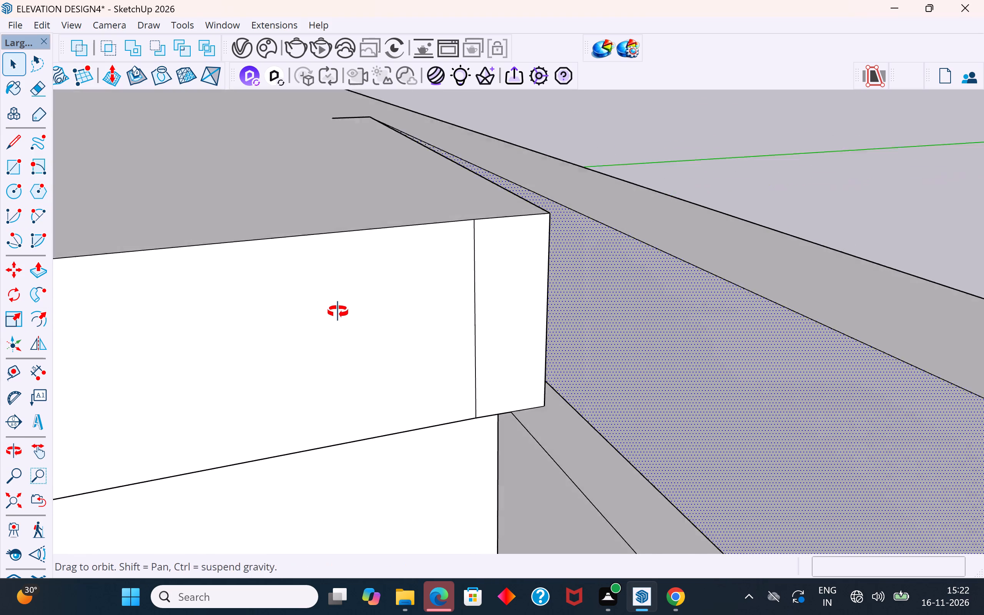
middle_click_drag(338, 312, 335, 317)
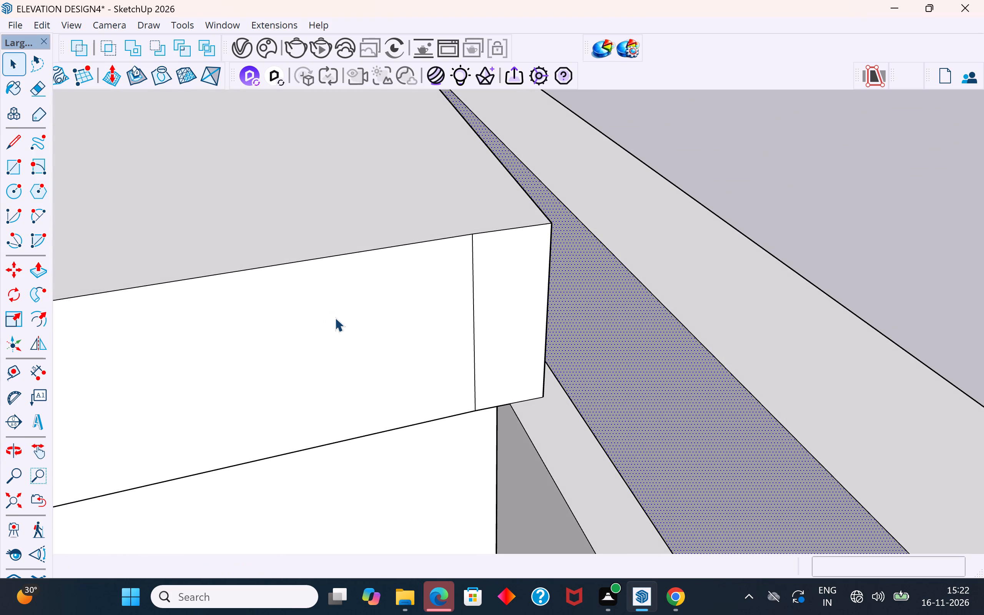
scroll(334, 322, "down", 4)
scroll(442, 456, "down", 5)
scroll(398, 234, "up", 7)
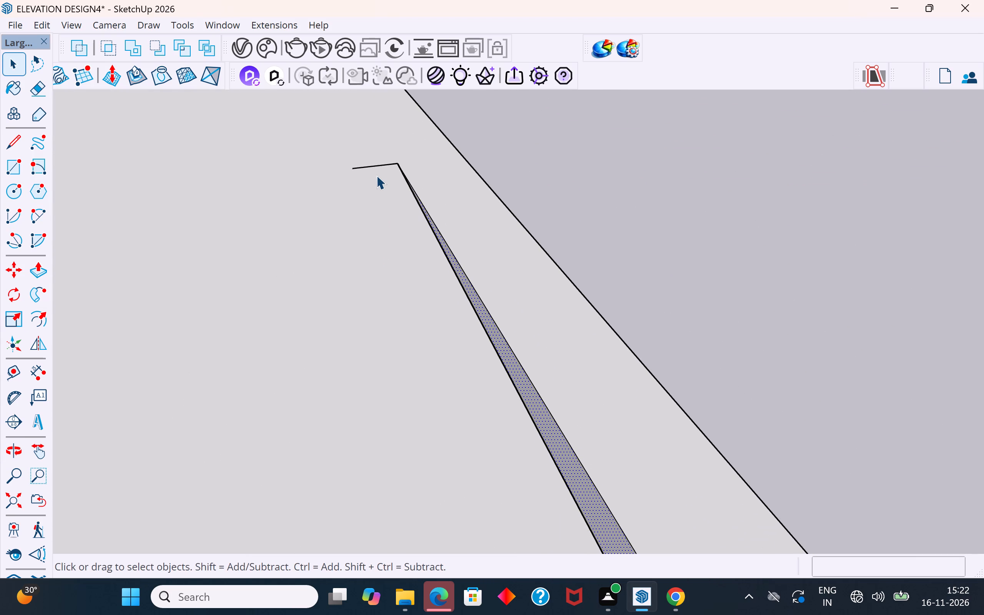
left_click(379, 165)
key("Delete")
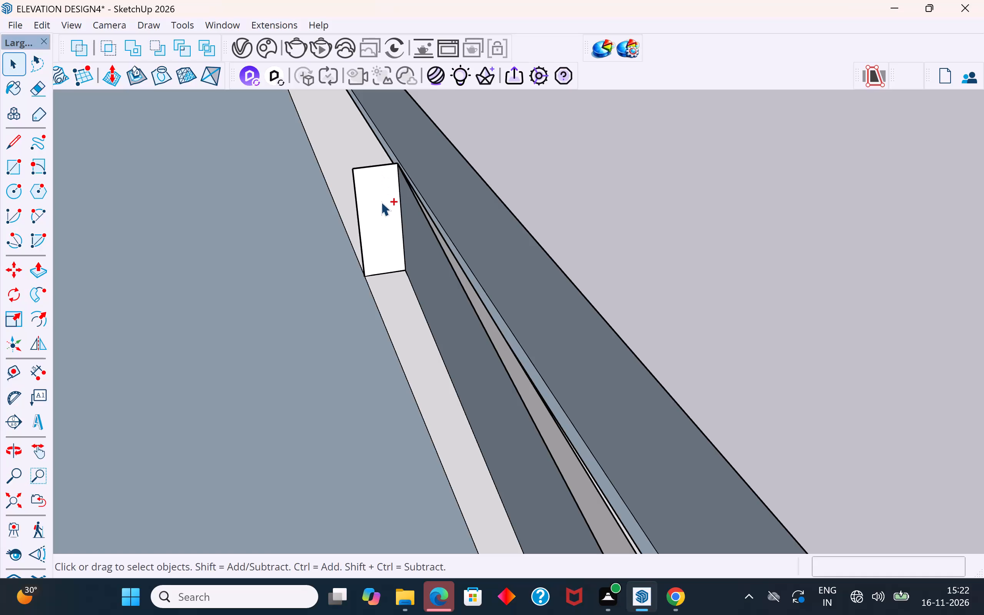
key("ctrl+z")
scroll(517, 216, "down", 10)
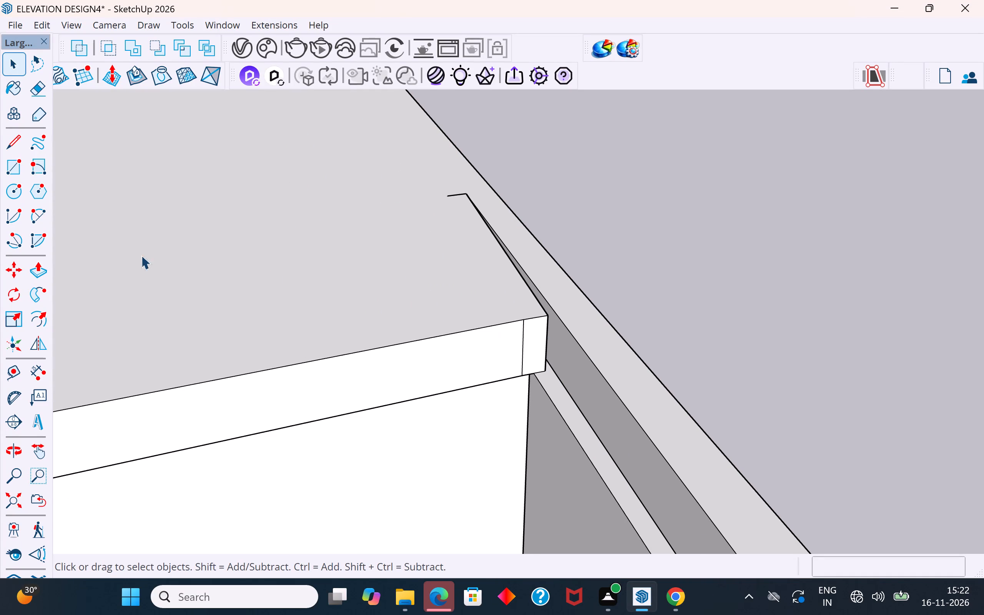
Draw about 3/4" bottom and top lines across the slot at the opening's corner, joined by a 6" vertical line on the far side.
left_click(13, 141)
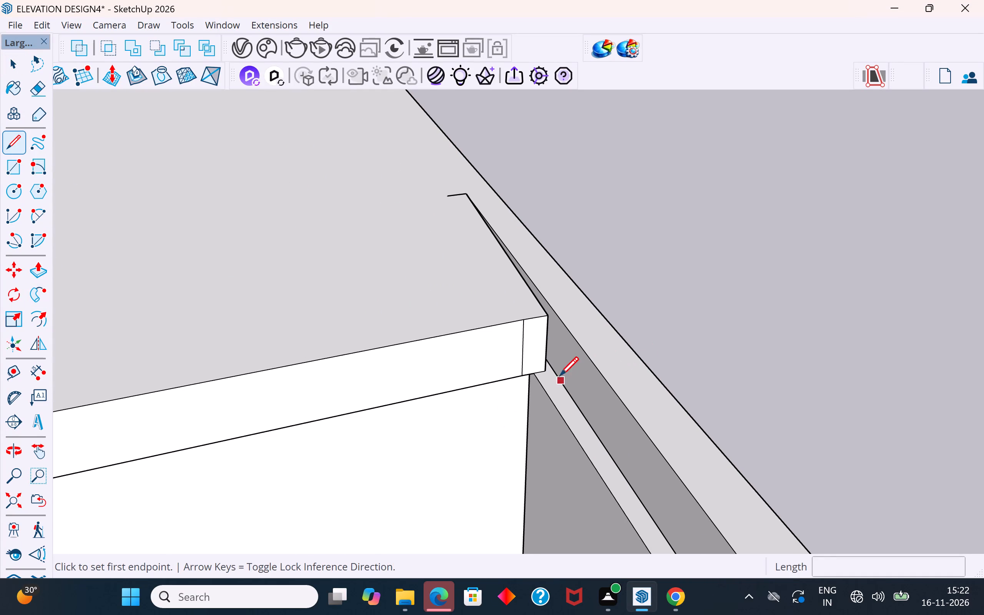
middle_click_drag(573, 372, 605, 268)
scroll(546, 336, "up", 4)
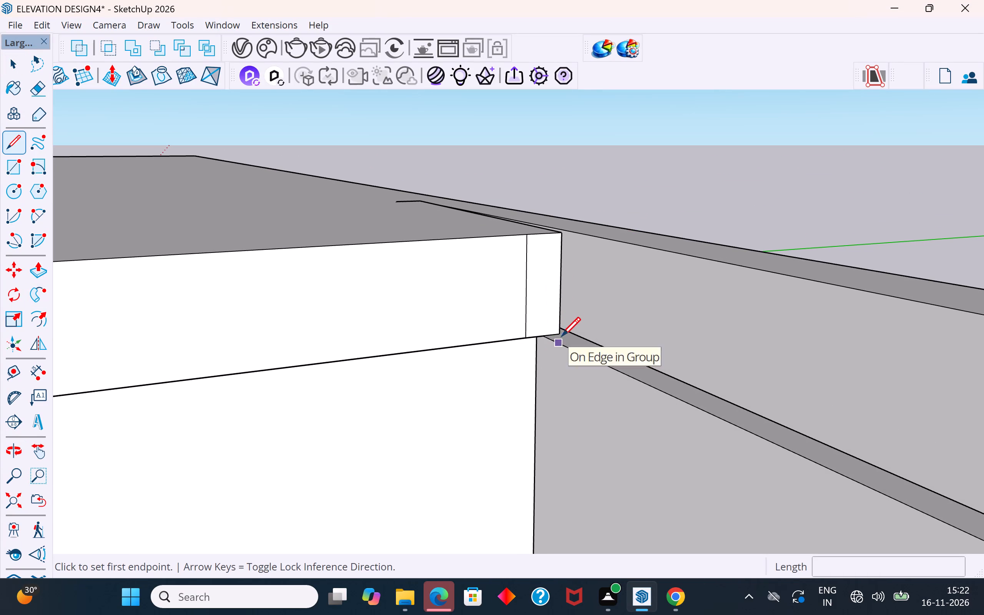
left_click(563, 335)
scroll(577, 330, "up", 5)
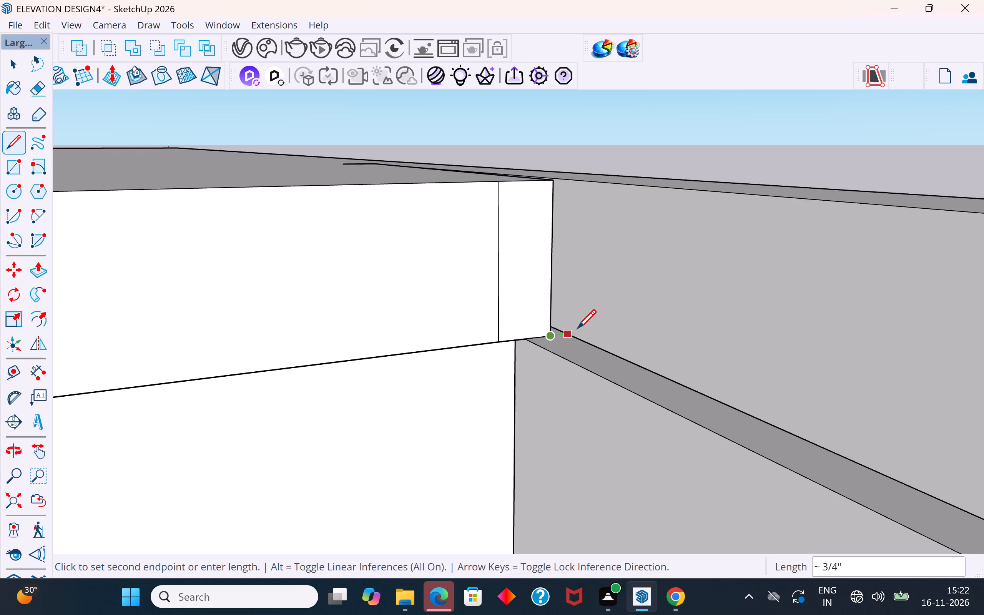
left_click(572, 332)
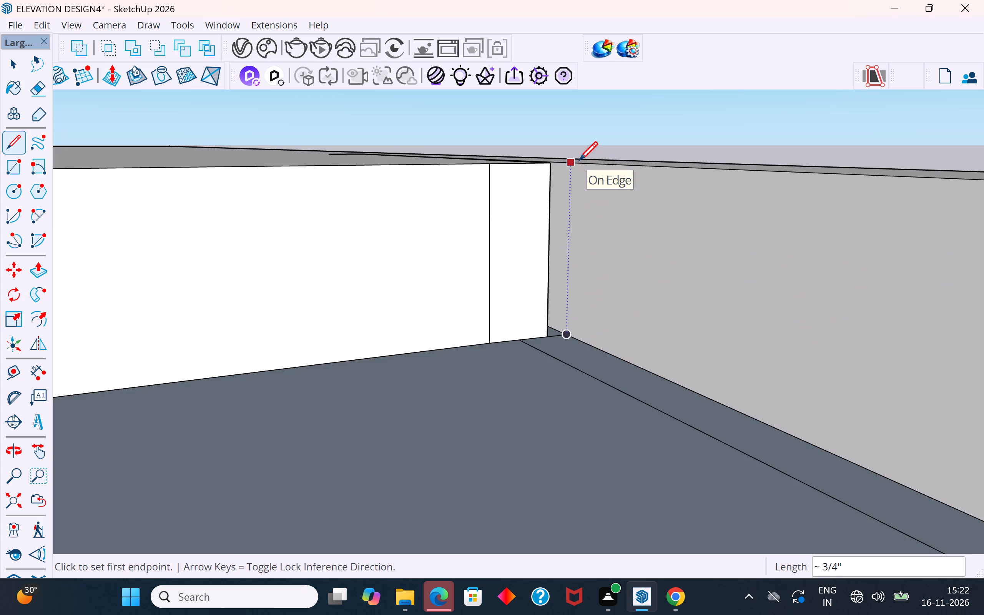
middle_click_drag(579, 162, 585, 198)
left_click(579, 191)
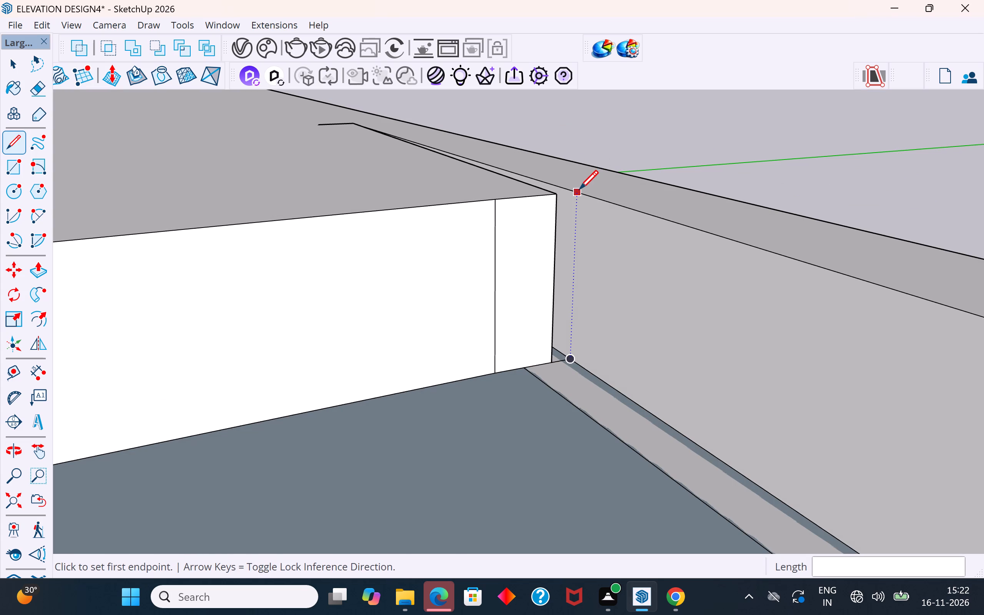
left_click(570, 359)
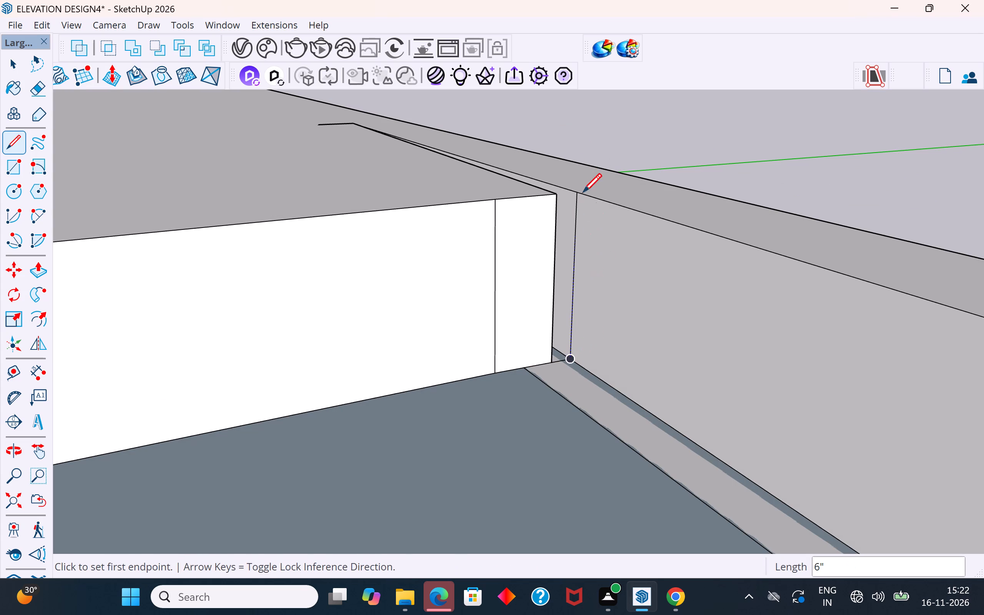
left_click(17, 143)
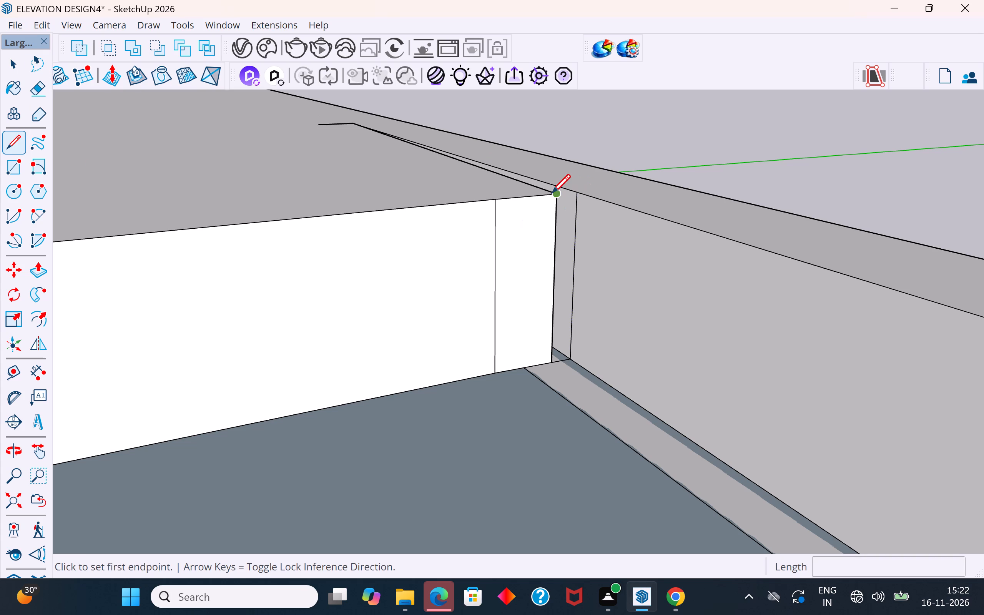
left_click(555, 196)
left_click(577, 193)
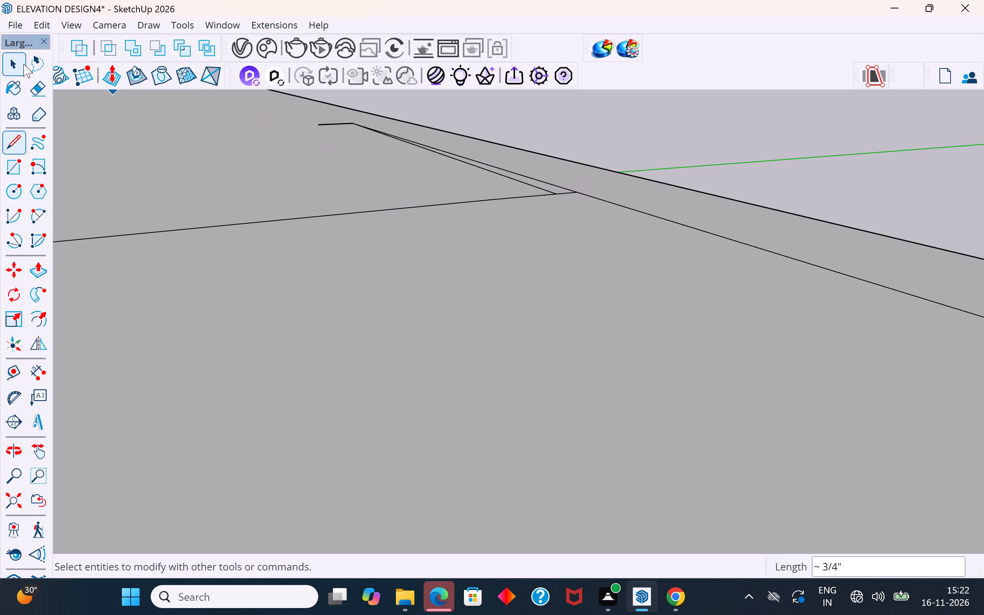
Delete the face covering the top of the staircase opening.
left_click(22, 67)
left_click(594, 84)
left_click(598, 108)
left_click(568, 286)
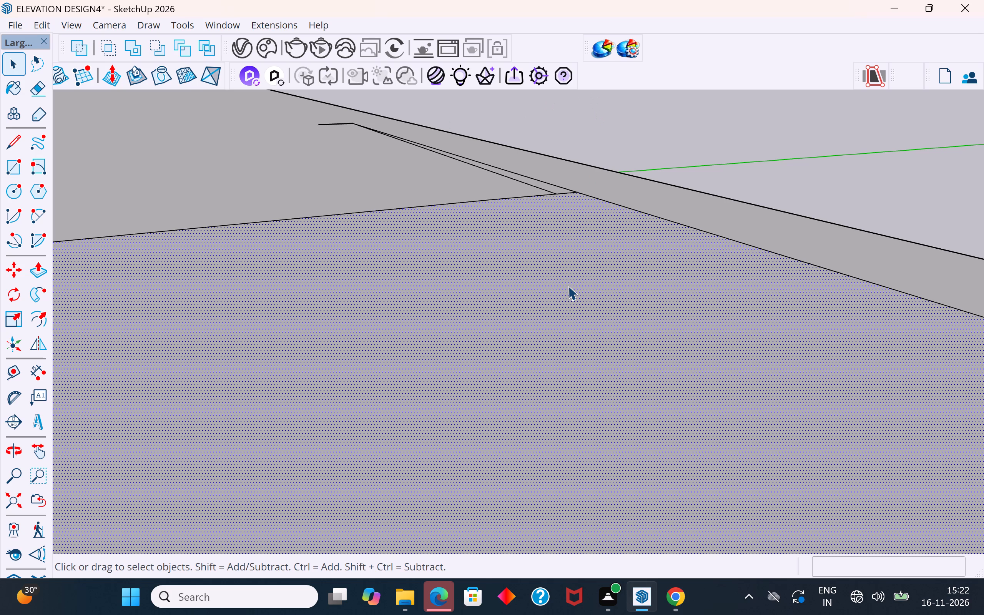
key("Insert")
key("Delete")
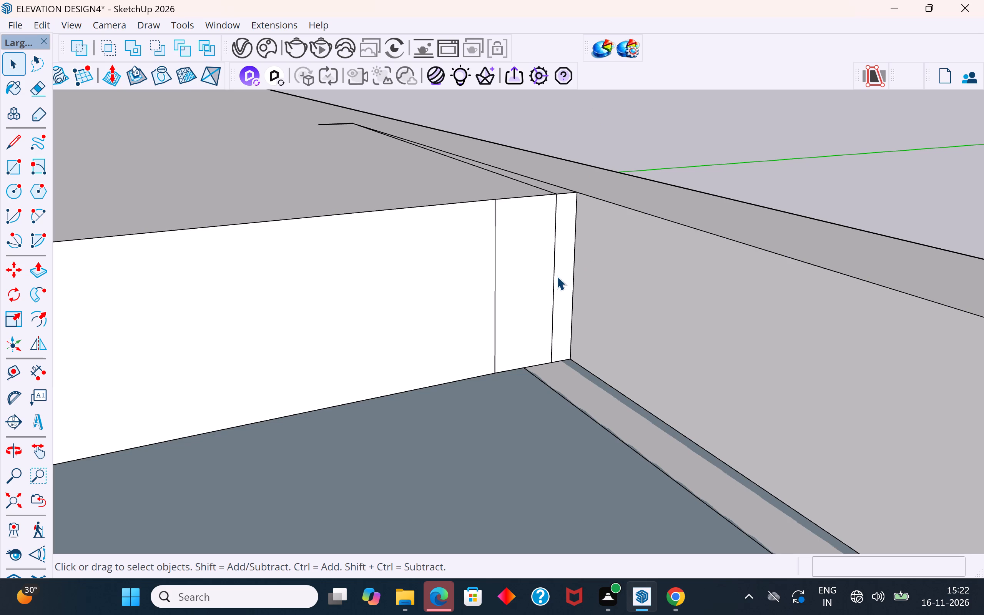
Delete the leftover vertical edge at the opening's corner and the redundant slot edge on the slab's top.
left_click(555, 276)
key("Delete")
middle_click_drag(553, 216, 555, 246)
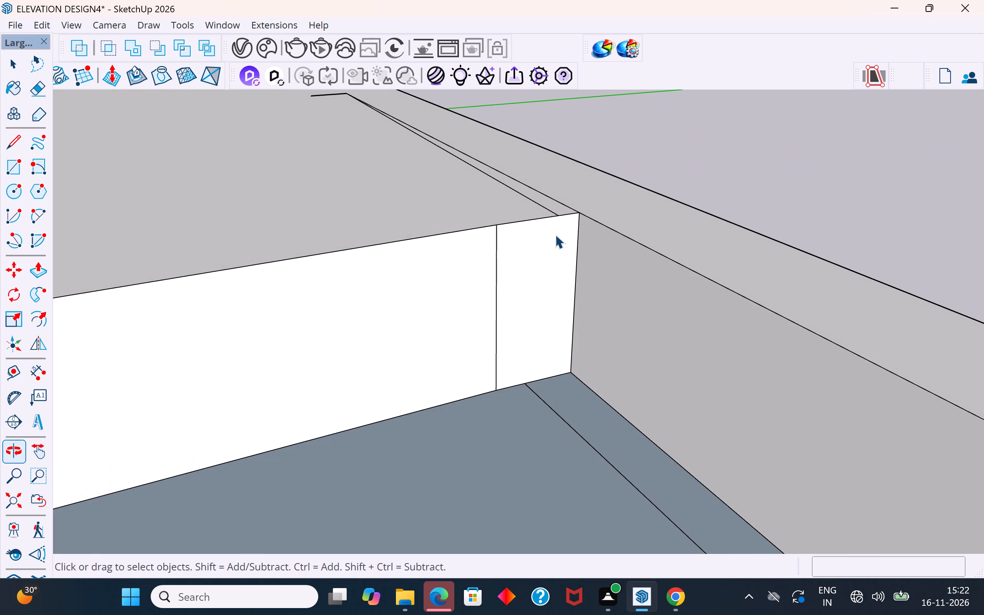
left_click(550, 213)
key("Delete")
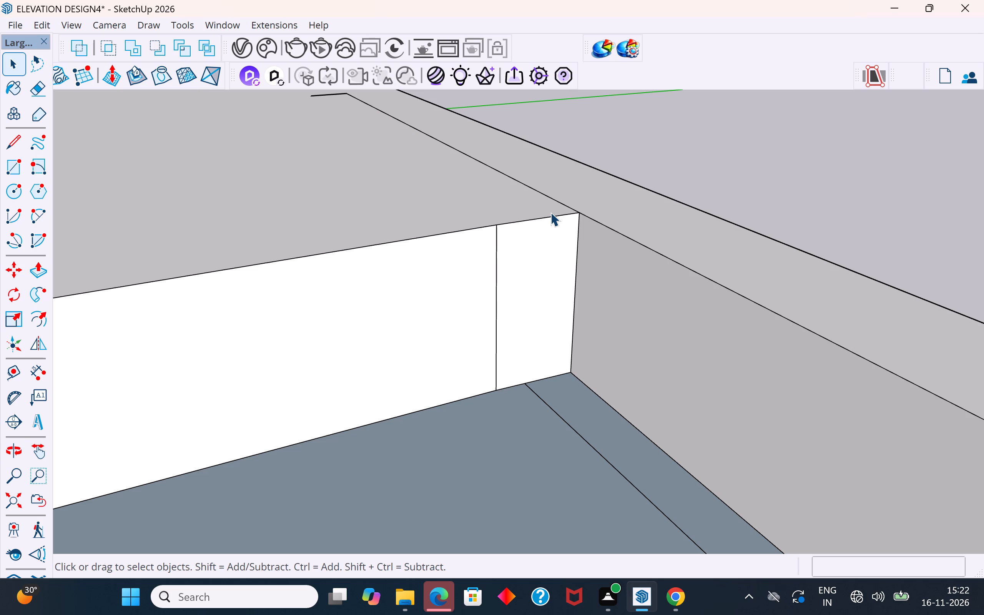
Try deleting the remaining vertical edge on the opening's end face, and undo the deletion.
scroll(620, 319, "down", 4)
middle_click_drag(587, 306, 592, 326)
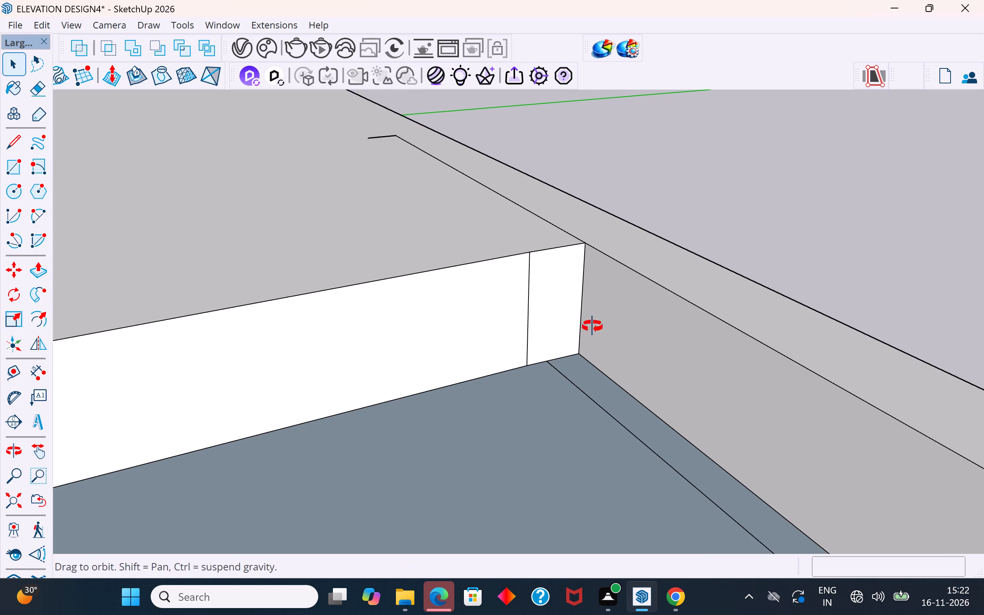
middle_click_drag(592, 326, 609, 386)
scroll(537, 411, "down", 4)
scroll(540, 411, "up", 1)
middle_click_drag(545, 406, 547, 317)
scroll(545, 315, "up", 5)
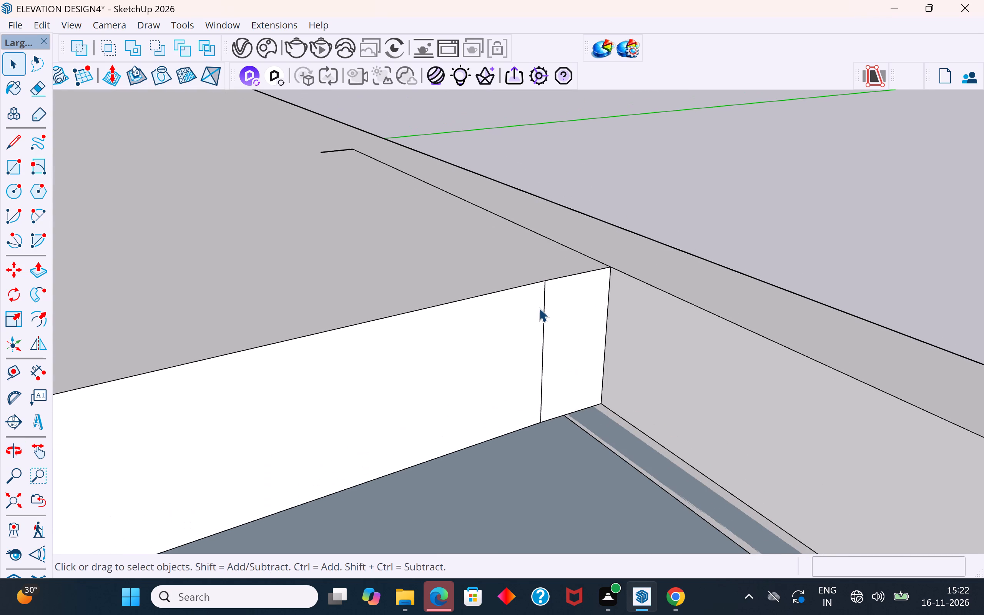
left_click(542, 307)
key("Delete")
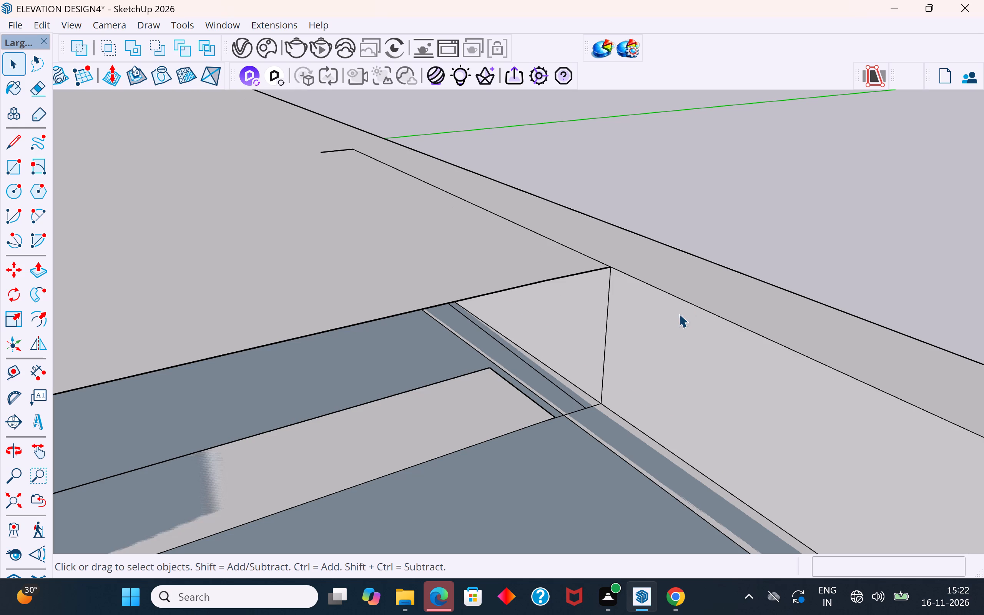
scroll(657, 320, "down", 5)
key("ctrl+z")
Delete the face closing off the bottom of the staircase opening in the roof slab.
left_click(657, 320, "ctrl")
scroll(611, 364, "down", 1)
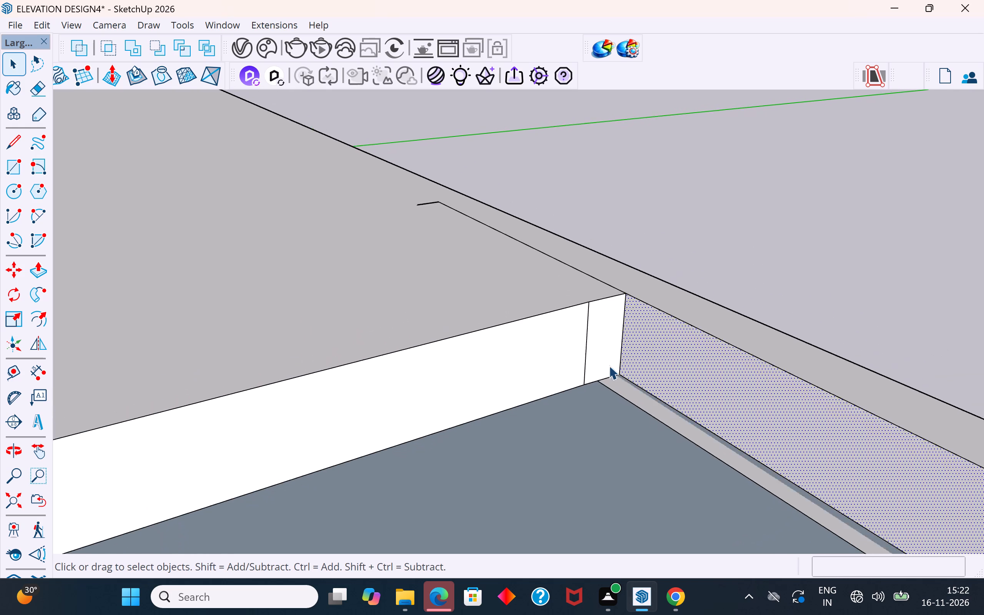
scroll(609, 366, "down", 4)
left_click(752, 223)
scroll(638, 298, "down", 6)
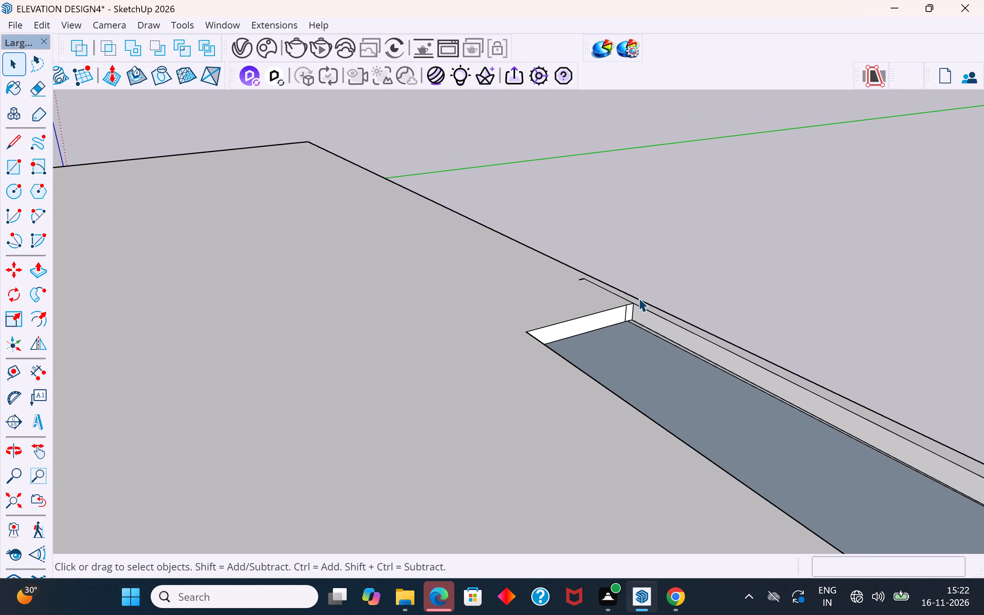
middle_click_drag(680, 408, 571, 422)
scroll(514, 278, "down", 4)
middle_click_drag(618, 415, 565, 481)
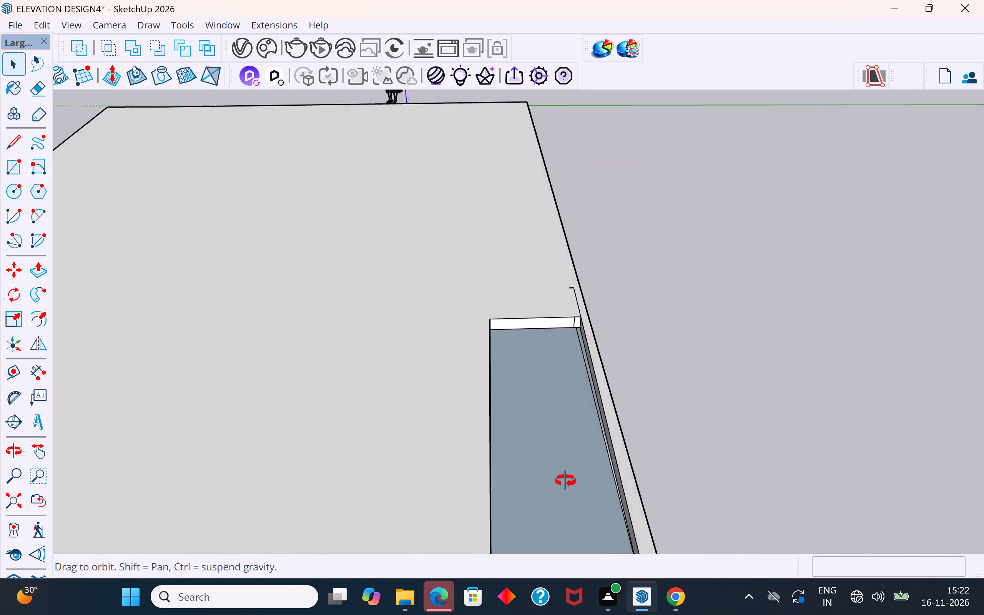
middle_click_drag(565, 481, 564, 489)
left_click(539, 412)
key("Delete")
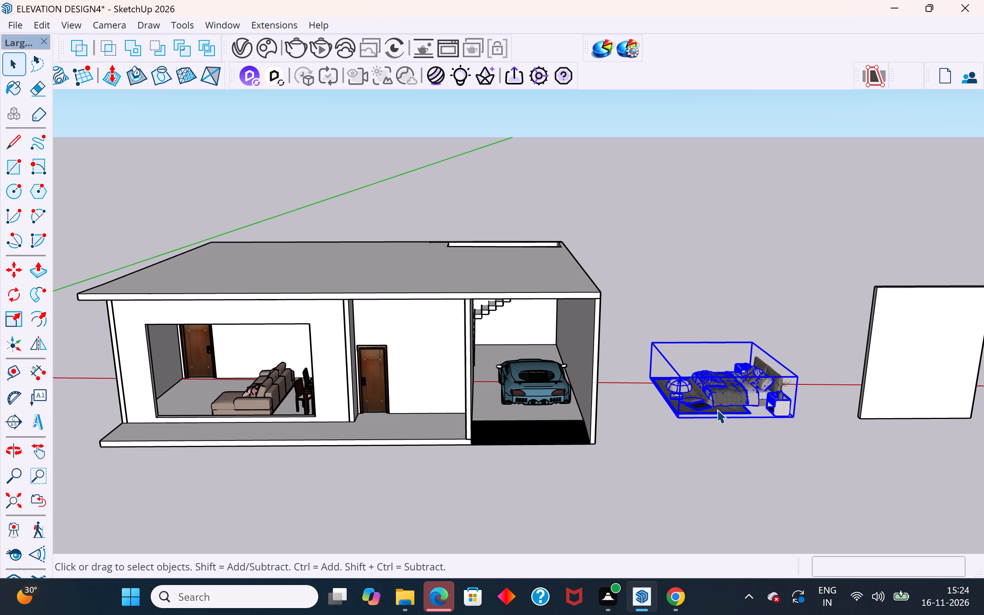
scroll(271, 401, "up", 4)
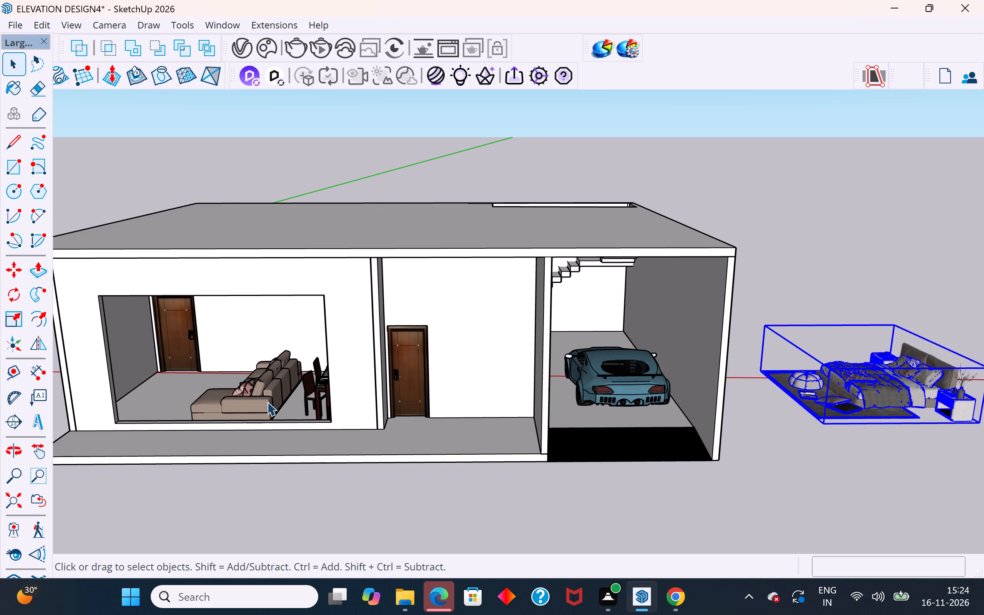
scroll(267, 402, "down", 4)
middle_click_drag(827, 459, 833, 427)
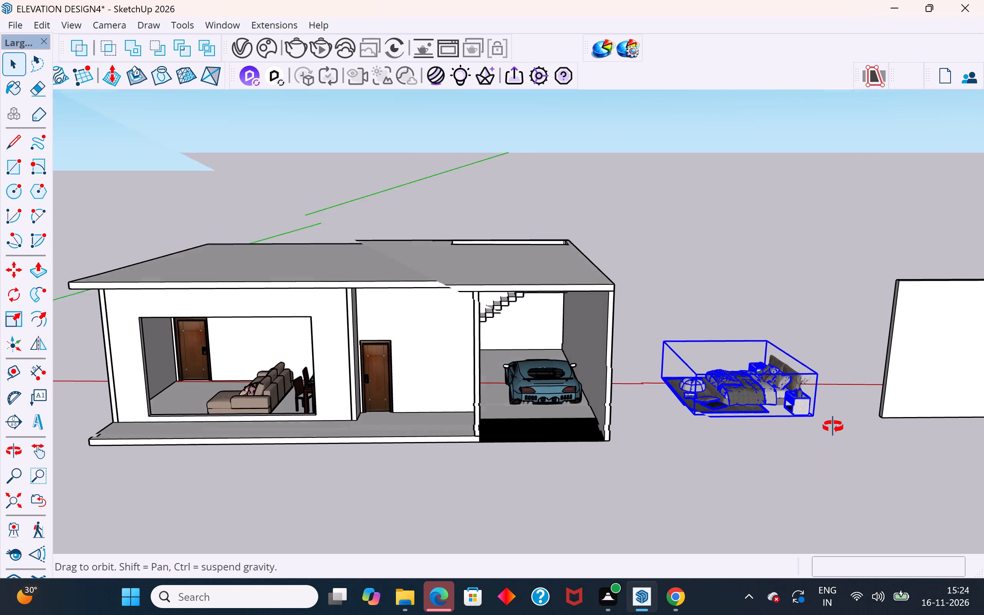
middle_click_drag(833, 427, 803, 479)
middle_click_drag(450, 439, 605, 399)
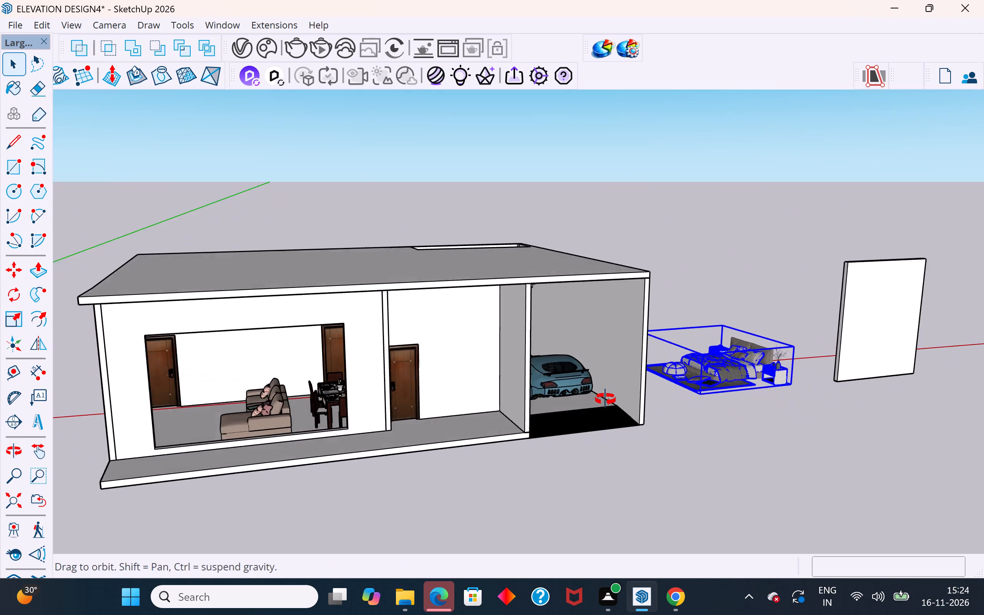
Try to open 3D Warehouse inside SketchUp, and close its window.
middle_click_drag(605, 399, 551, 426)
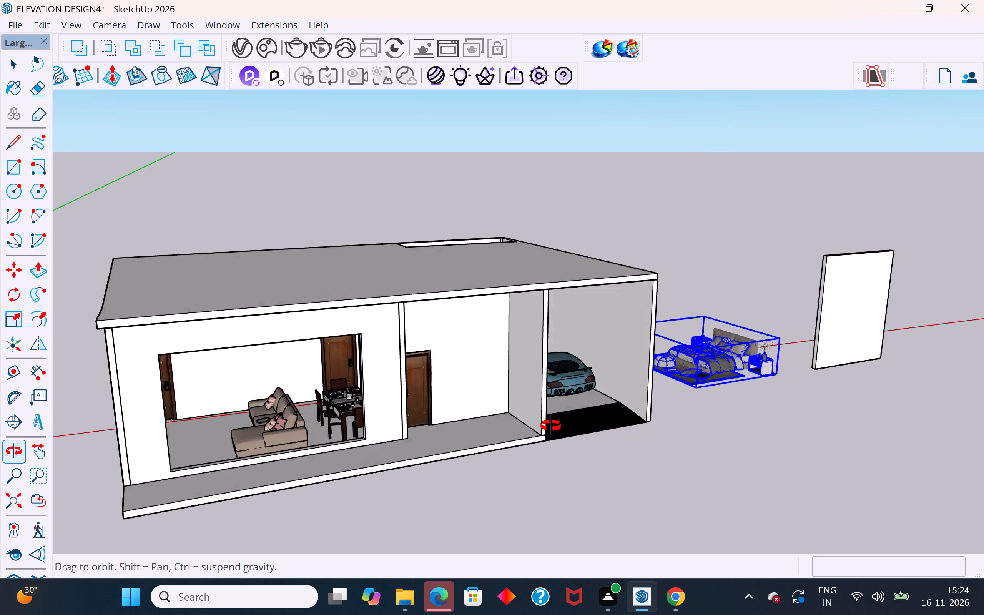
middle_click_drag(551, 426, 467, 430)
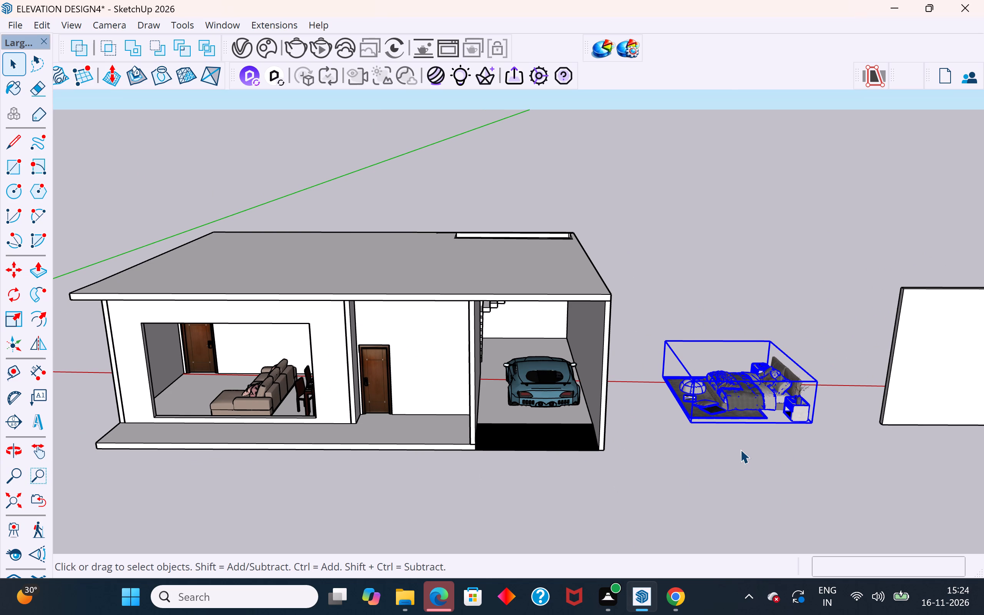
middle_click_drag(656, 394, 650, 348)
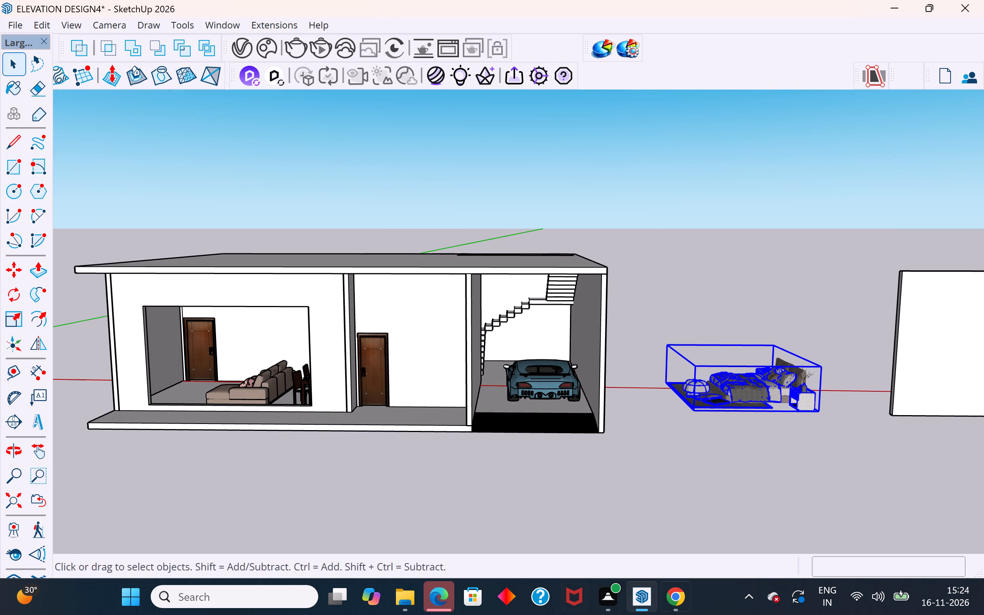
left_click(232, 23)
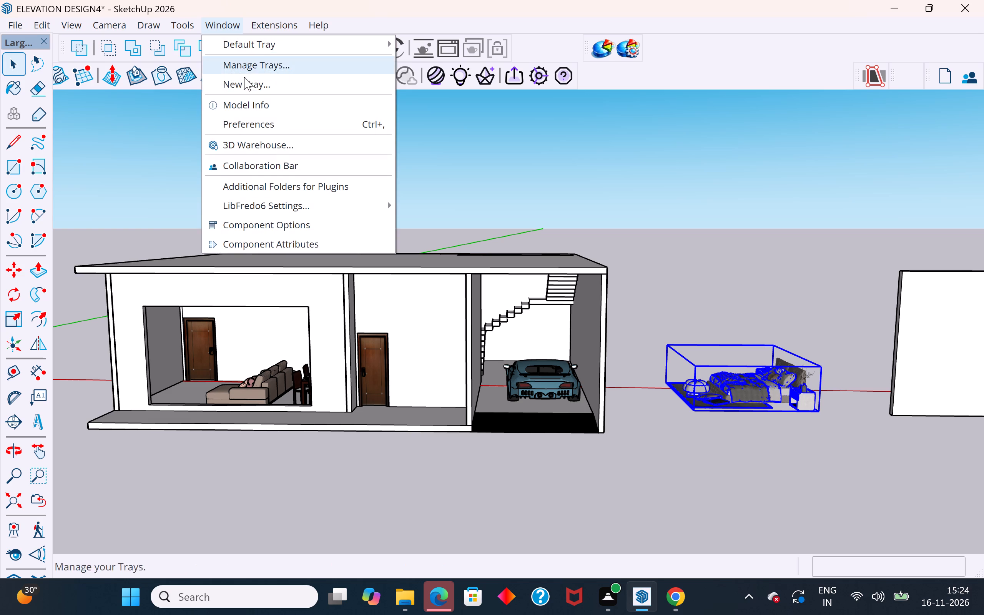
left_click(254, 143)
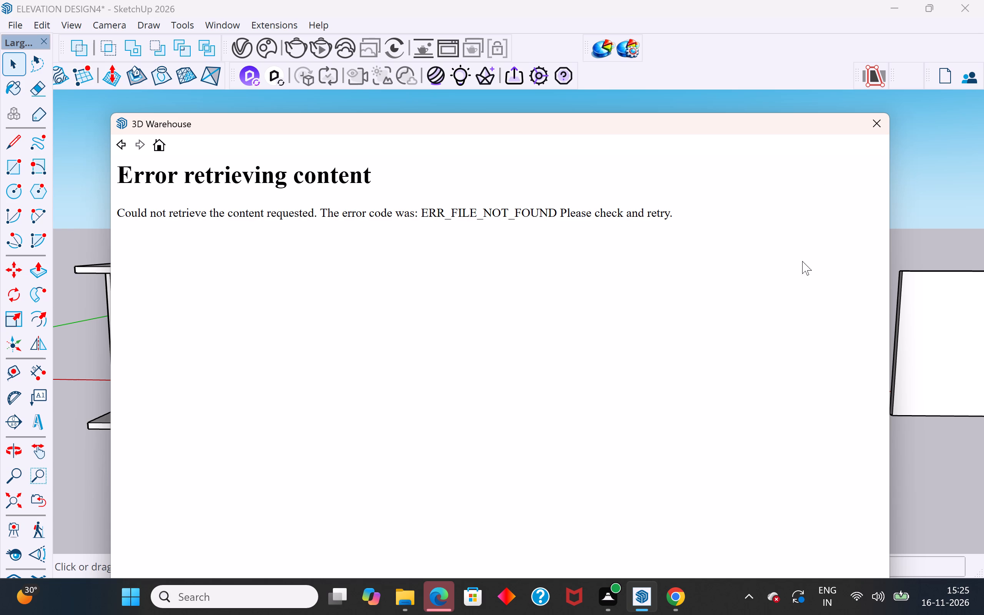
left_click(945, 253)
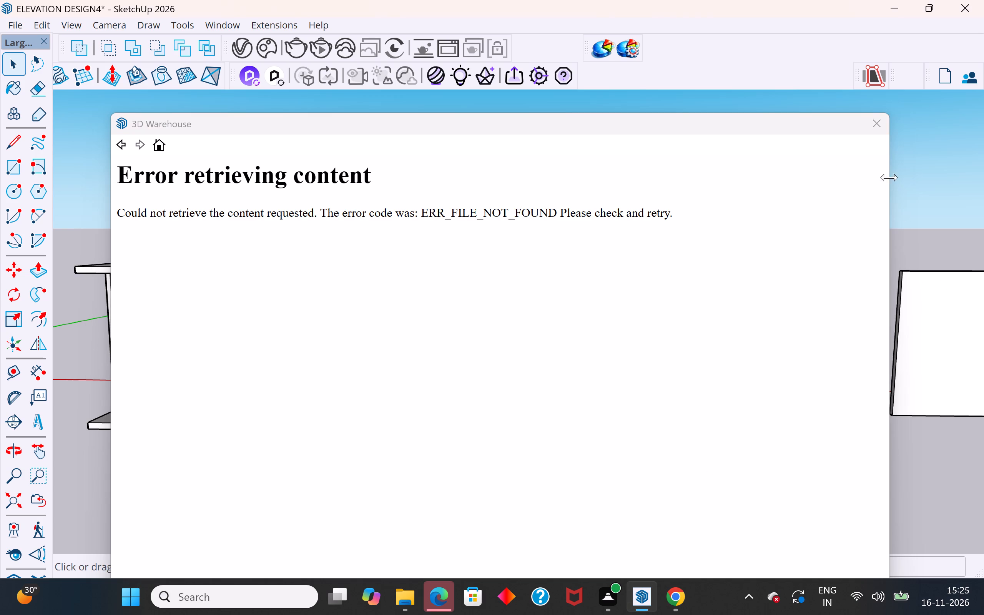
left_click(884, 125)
Examine the house's front from several angles, including the large living-room window opening, entrance door and car porch.
scroll(753, 468, "down", 2)
middle_click_drag(809, 456, 844, 513)
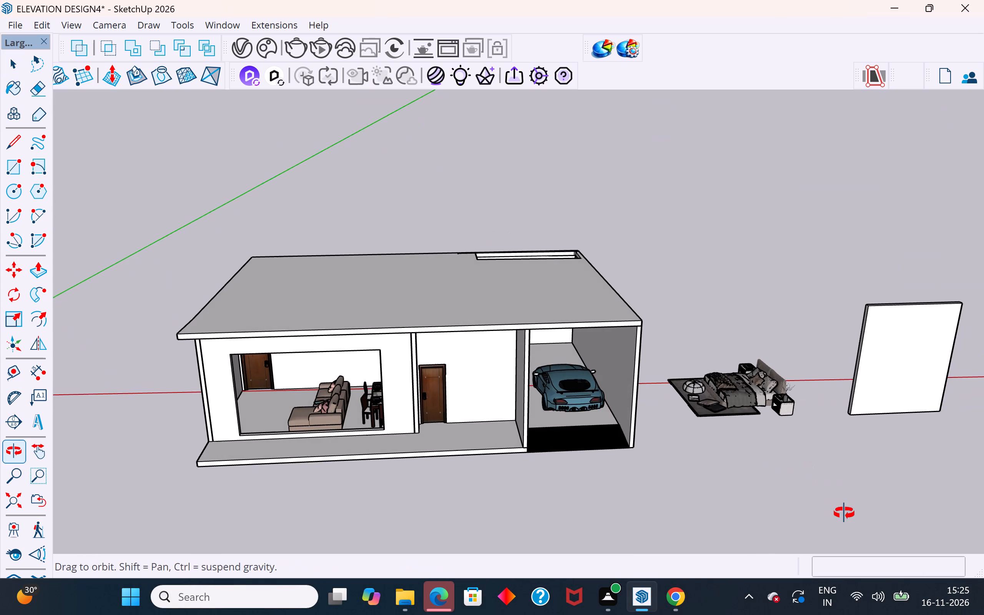
middle_click_drag(844, 513, 845, 513)
scroll(875, 368, "down", 4)
middle_click_drag(479, 422, 617, 397)
scroll(534, 345, "up", 4)
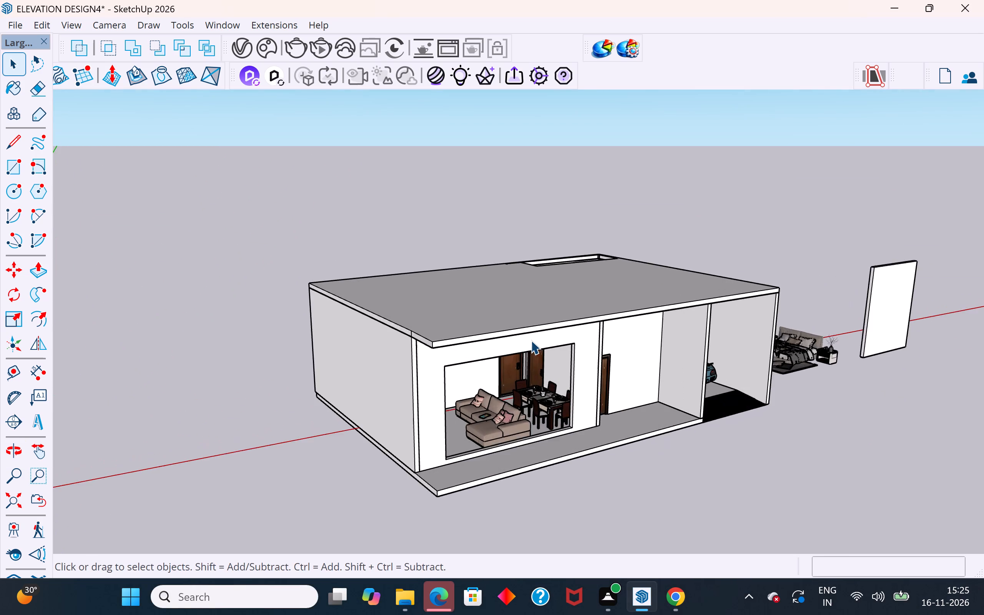
scroll(534, 333, "up", 4)
middle_click_drag(566, 296, 575, 226)
scroll(503, 353, "up", 3)
middle_click_drag(587, 341, 387, 351)
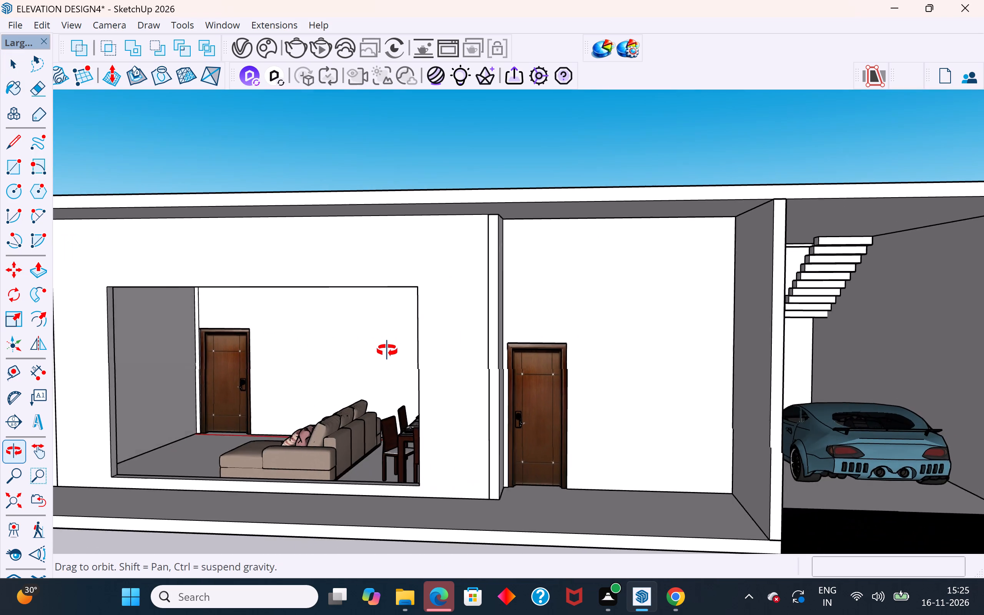
middle_click_drag(387, 351, 396, 339)
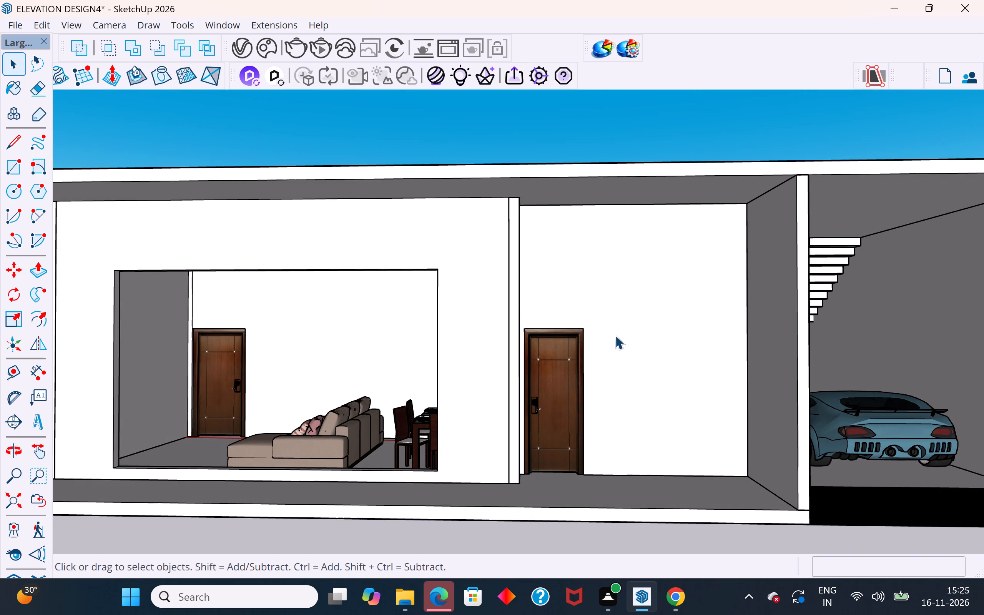
scroll(615, 335, "down", 4)
middle_click_drag(614, 335, 624, 440)
scroll(628, 481, "up", 3)
middle_click_drag(628, 482, 640, 478)
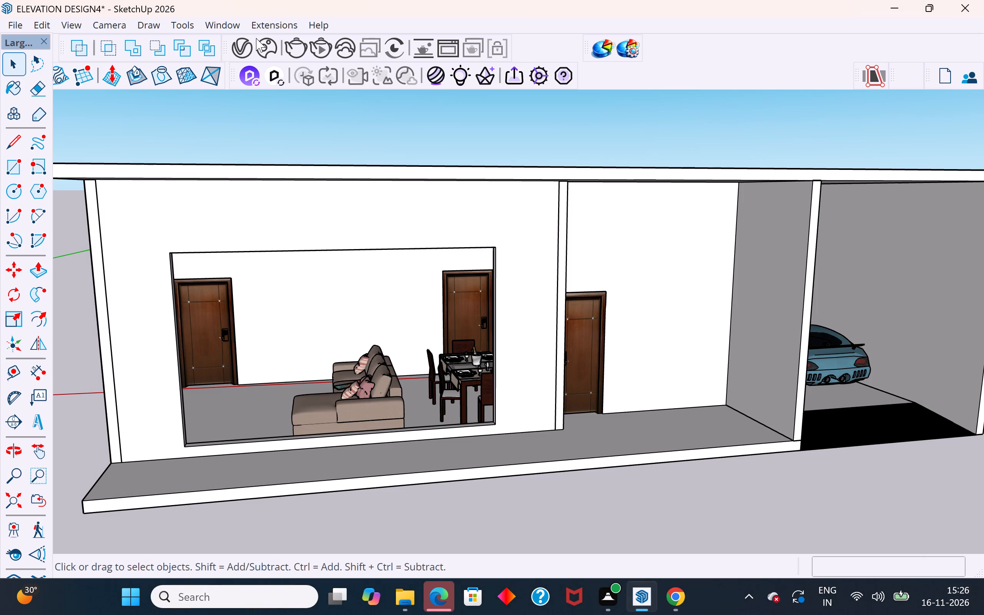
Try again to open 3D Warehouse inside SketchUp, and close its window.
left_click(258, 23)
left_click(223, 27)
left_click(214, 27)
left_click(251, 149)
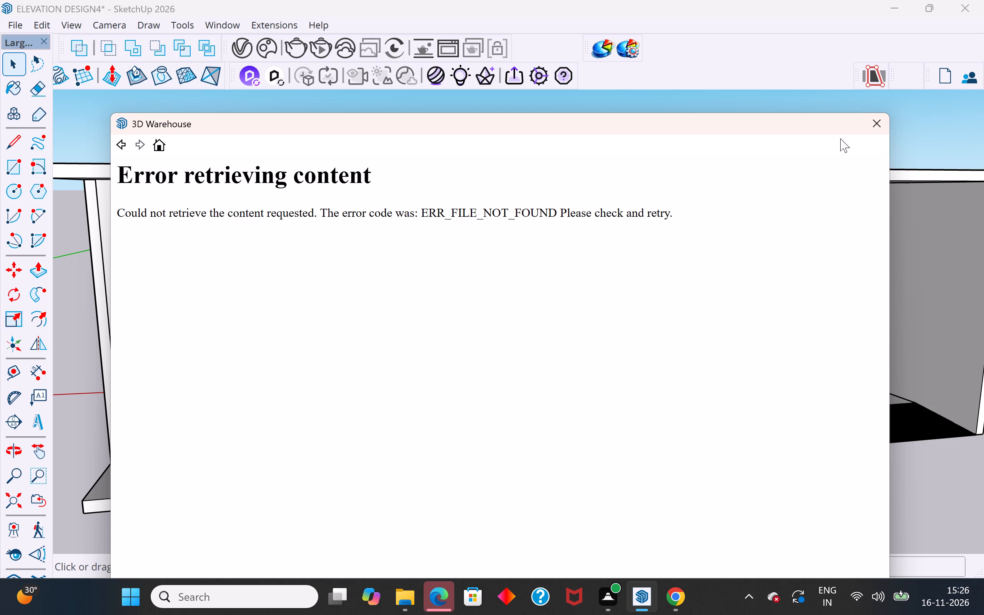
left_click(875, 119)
Switch to Chrome, open the 3D Warehouse website from the search results, and search its models for CURTAIN.
left_click(677, 598)
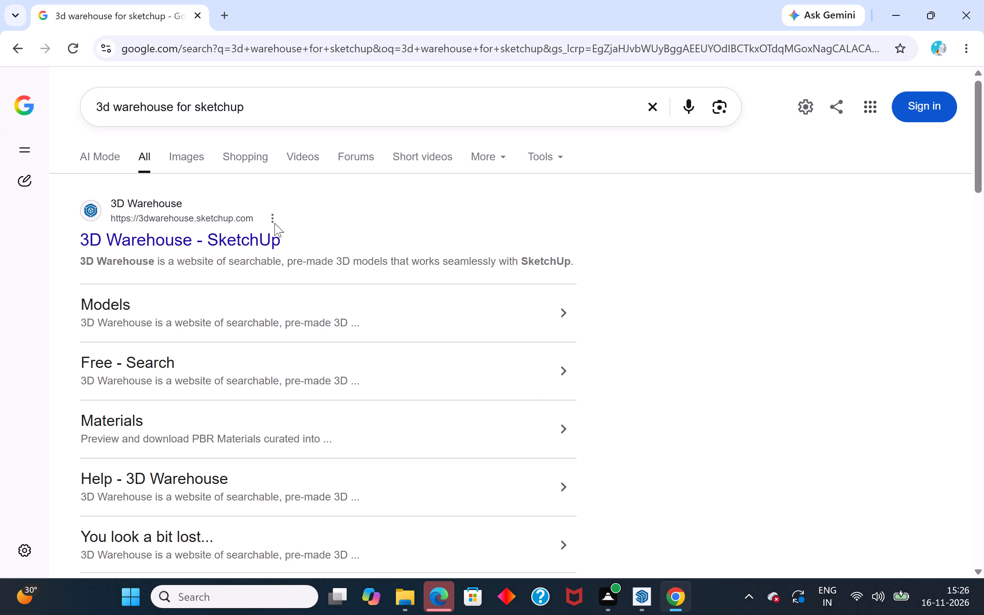
left_click(177, 243)
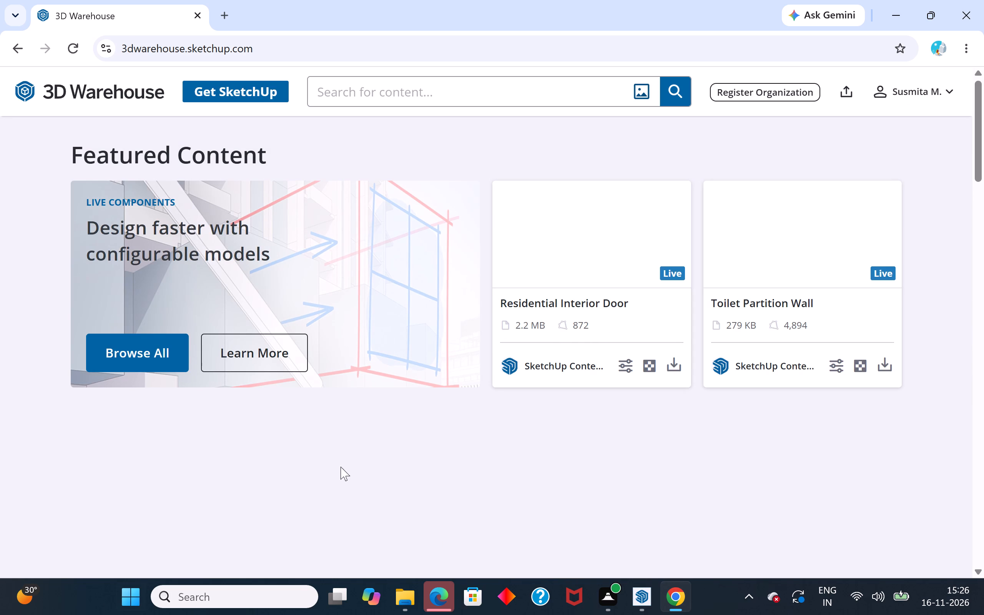
scroll(599, 446, "down", 3)
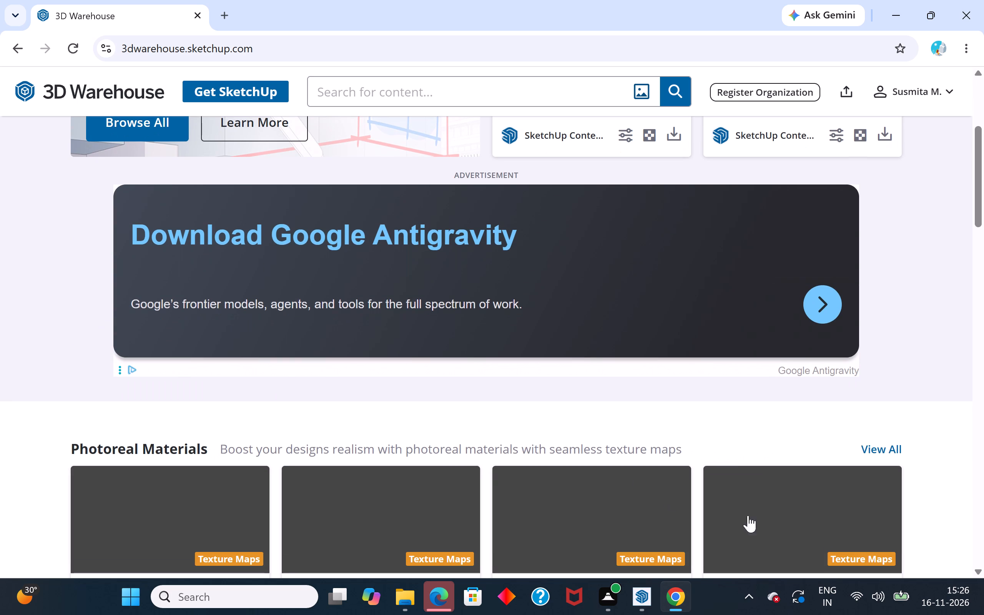
left_click(494, 91)
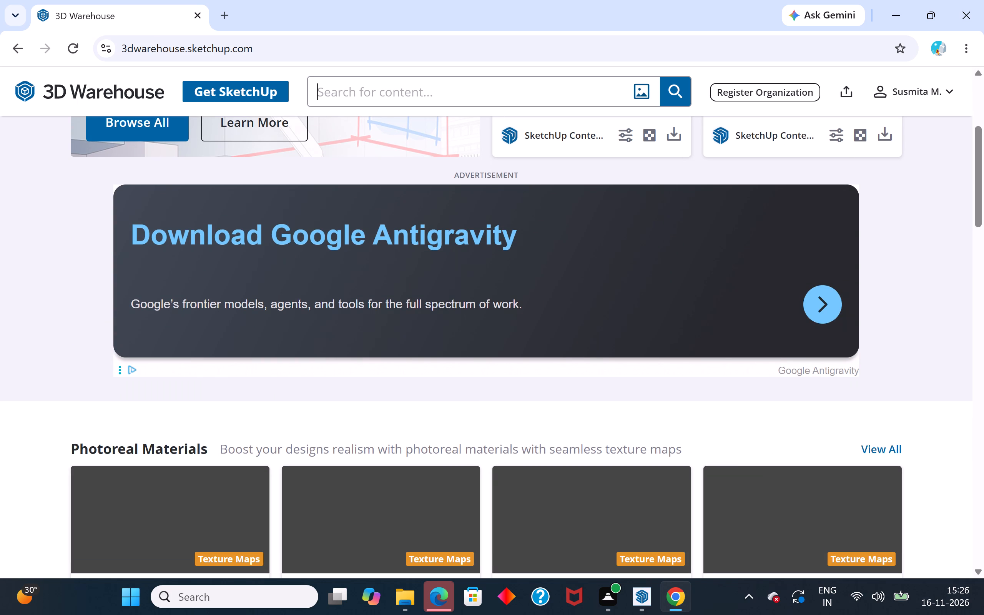
type("CURTAIN")
key("space")
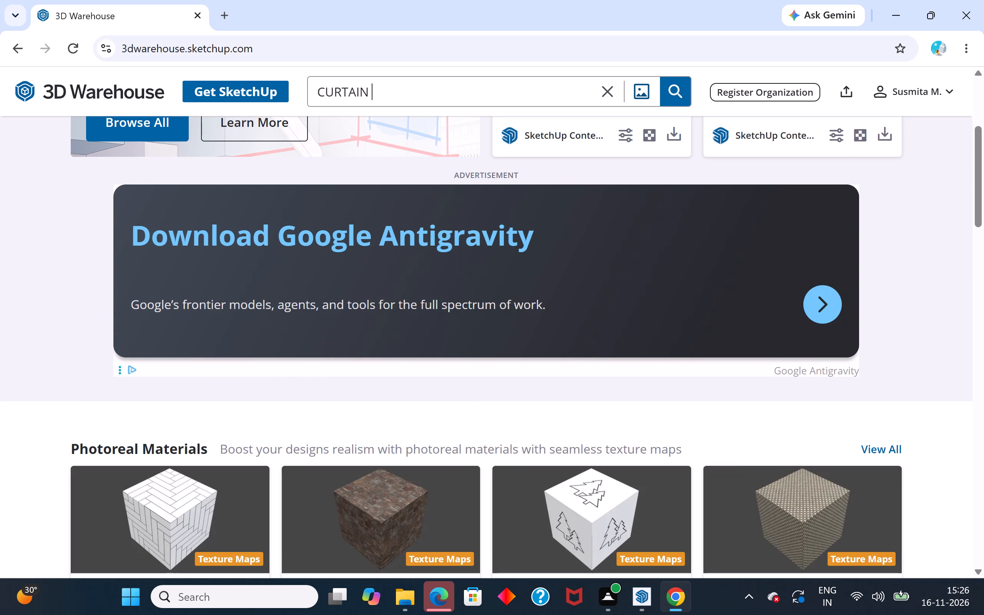
key("Return")
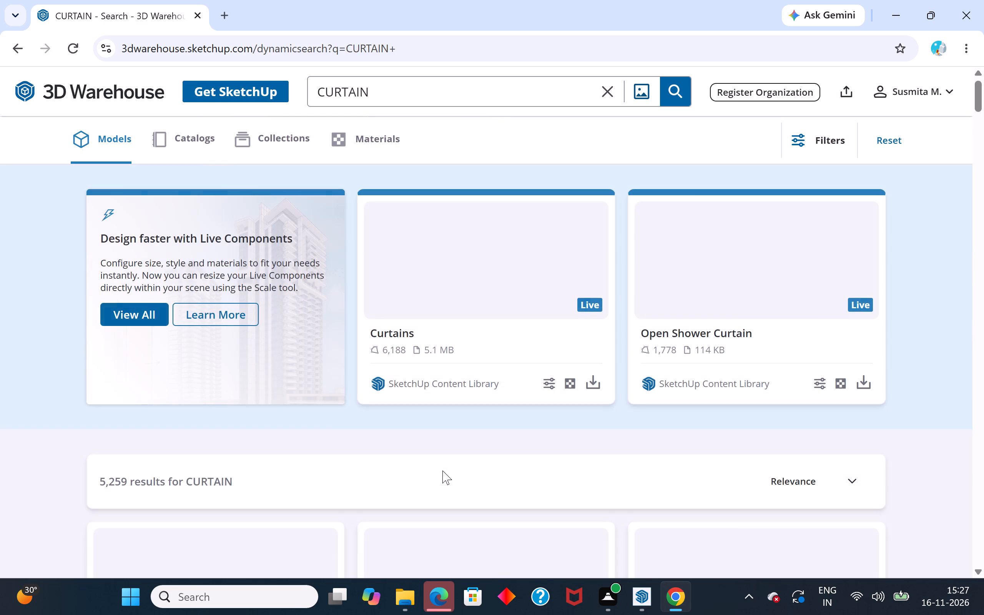
Browse the curtain models and download the 5.1 MB one with tied-back brown and white drapes.
scroll(442, 470, "down", 3)
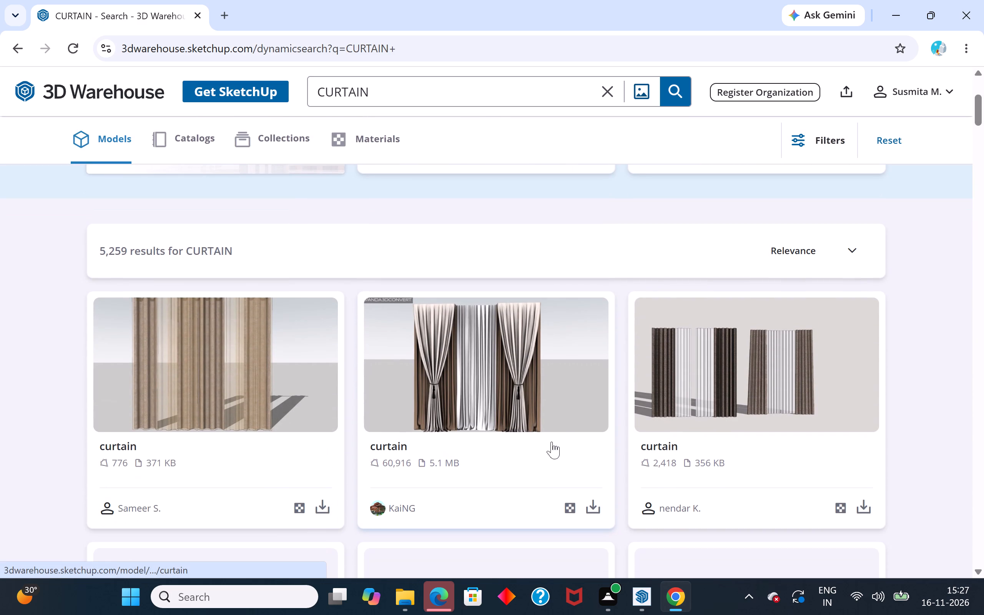
scroll(557, 406, "down", 3)
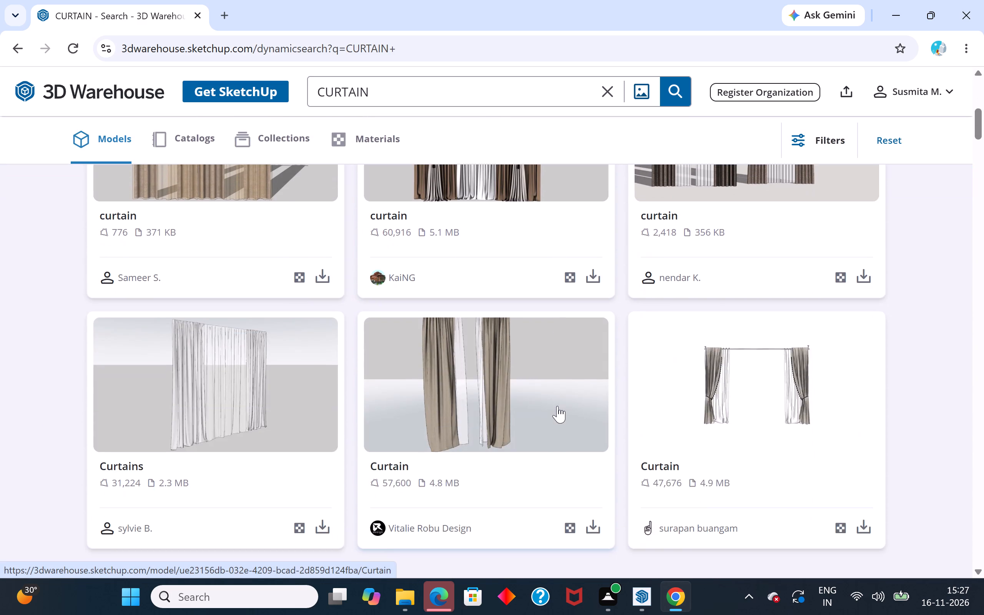
scroll(557, 406, "up", 3)
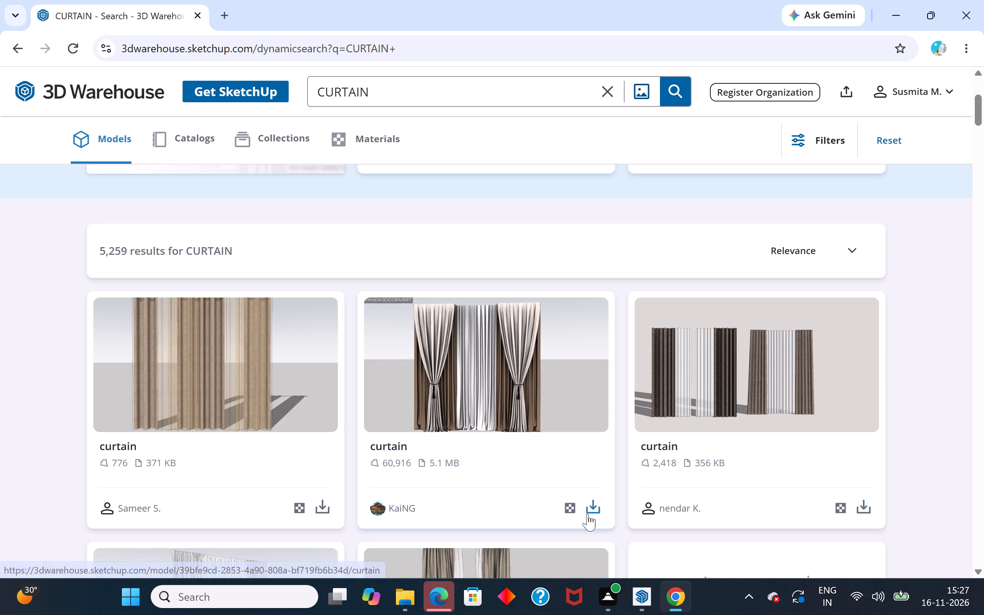
left_click(593, 507)
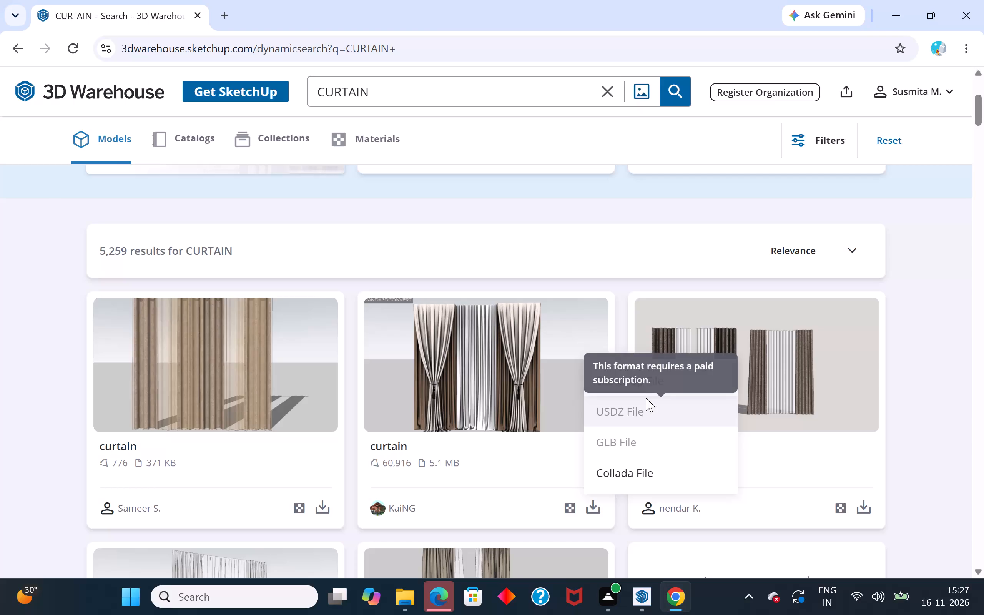
left_click(674, 383)
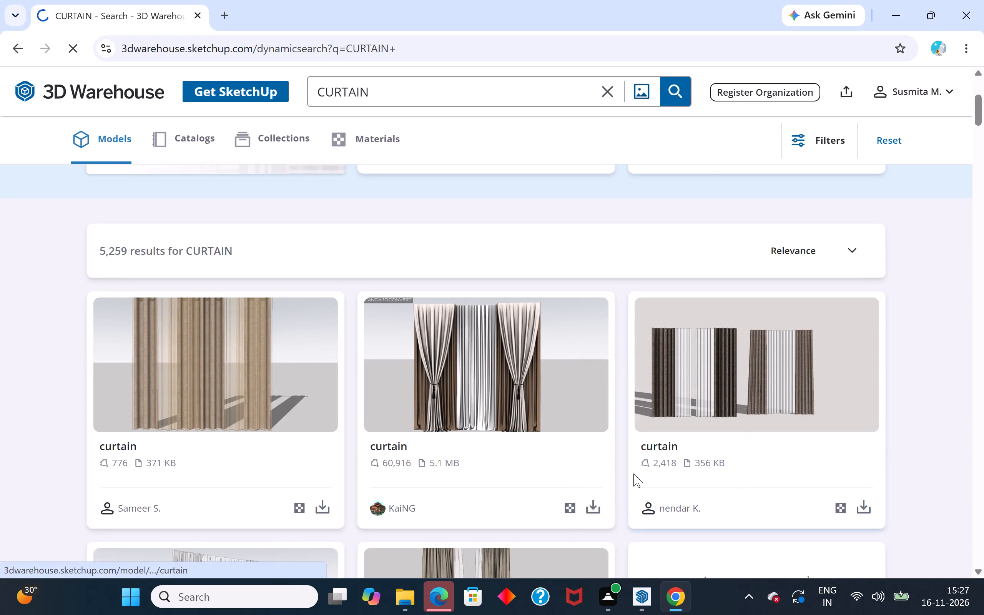
View the list of materials used in the tied-back curtain model, and close it.
left_click(571, 512)
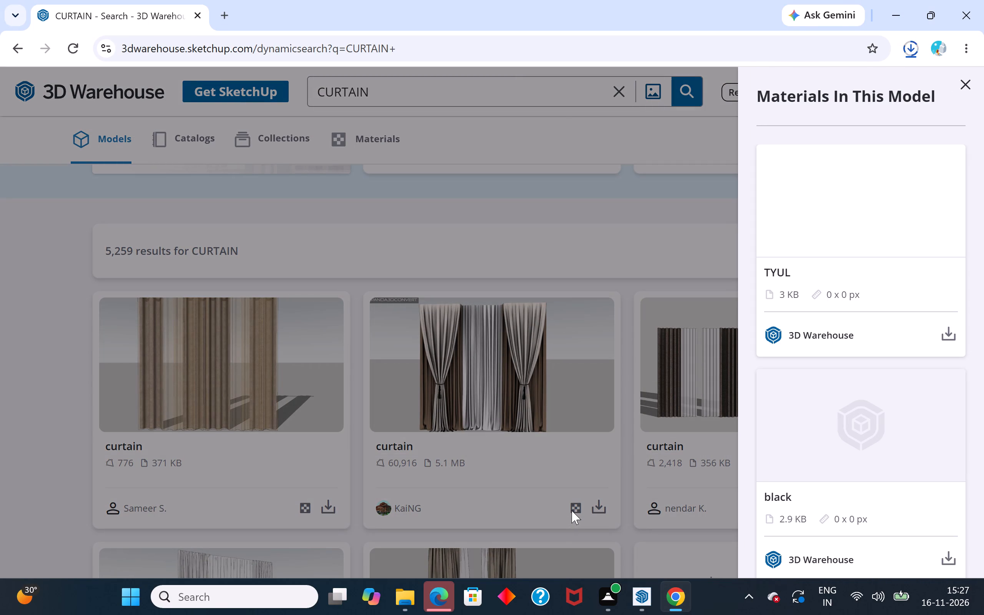
left_click(964, 84)
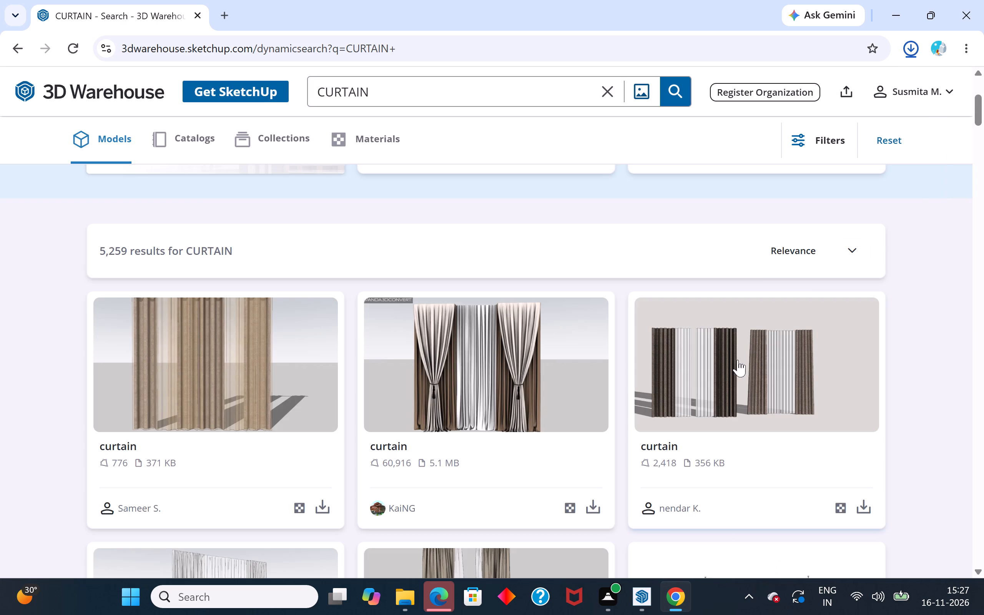
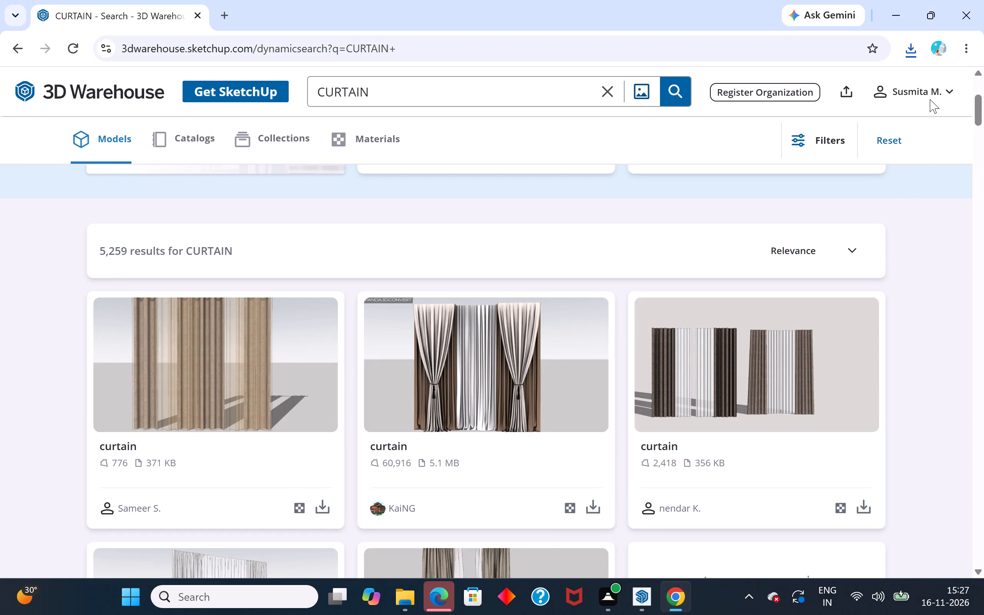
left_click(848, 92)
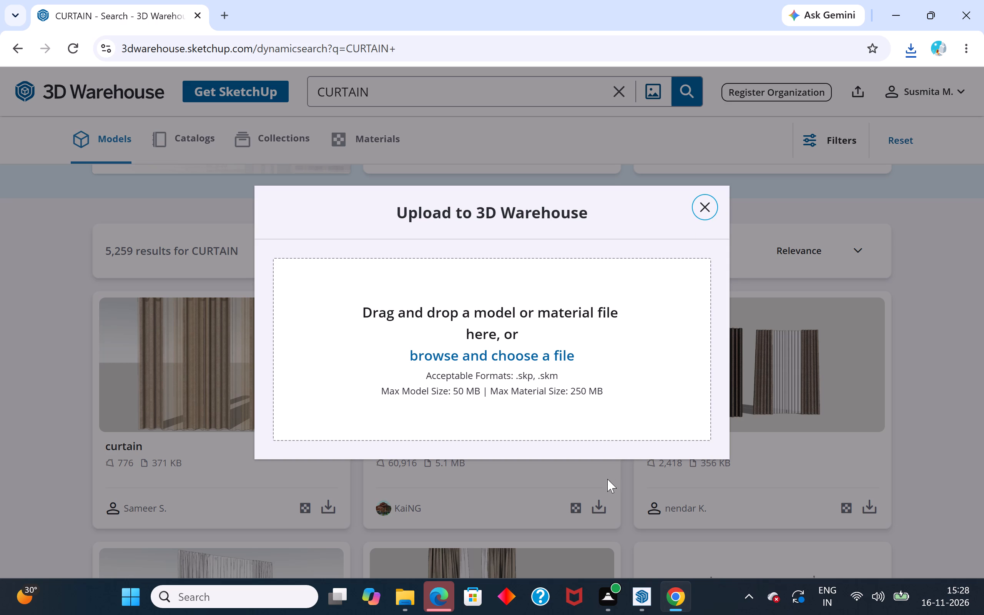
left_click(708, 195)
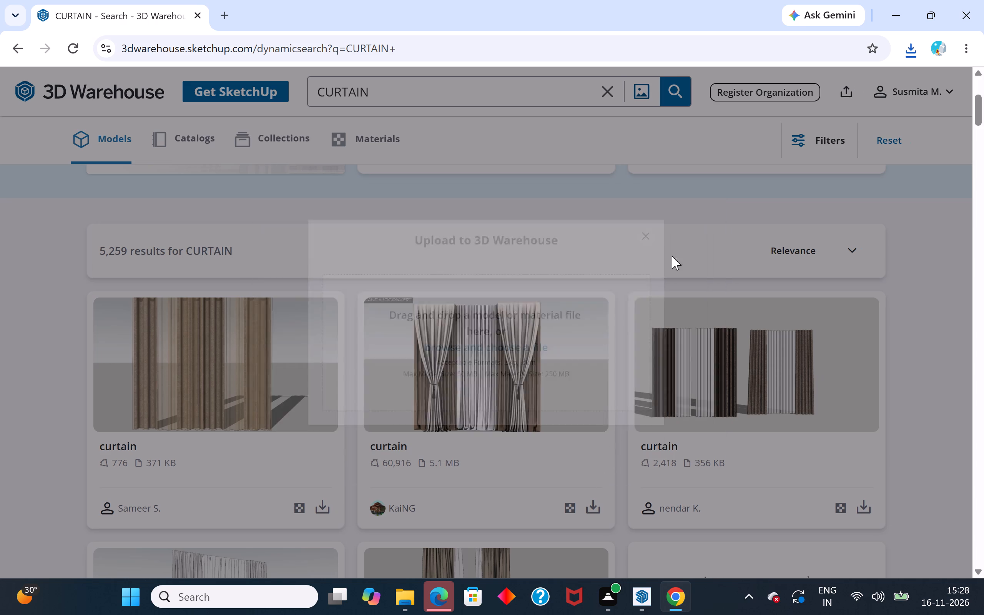
Download the 5.1 MB curtain model by KaiNG from the CURTAIN search results as a SketchUp (.skp) file.
left_click(592, 502)
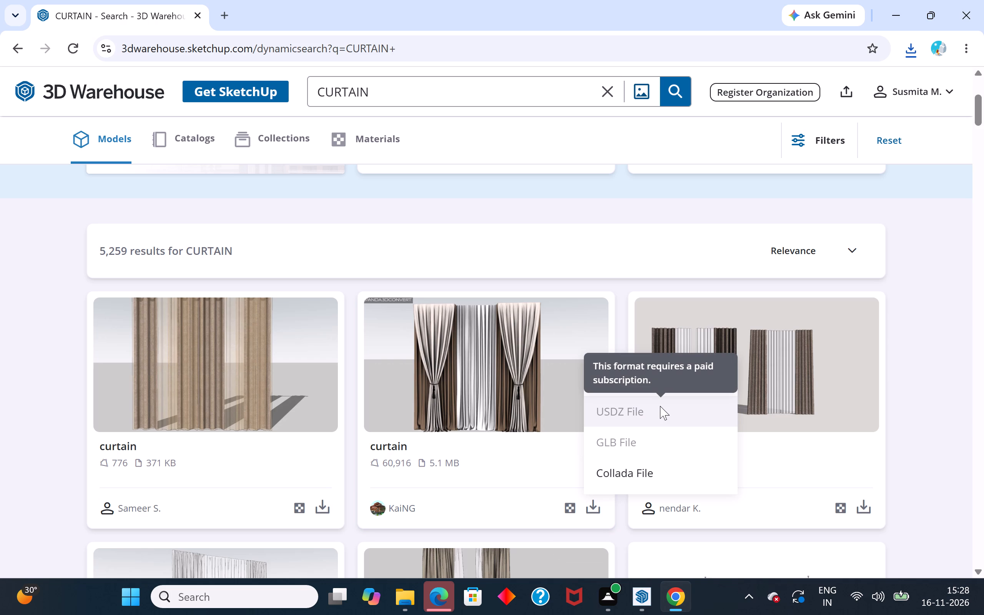
left_click(671, 397)
left_click(711, 376)
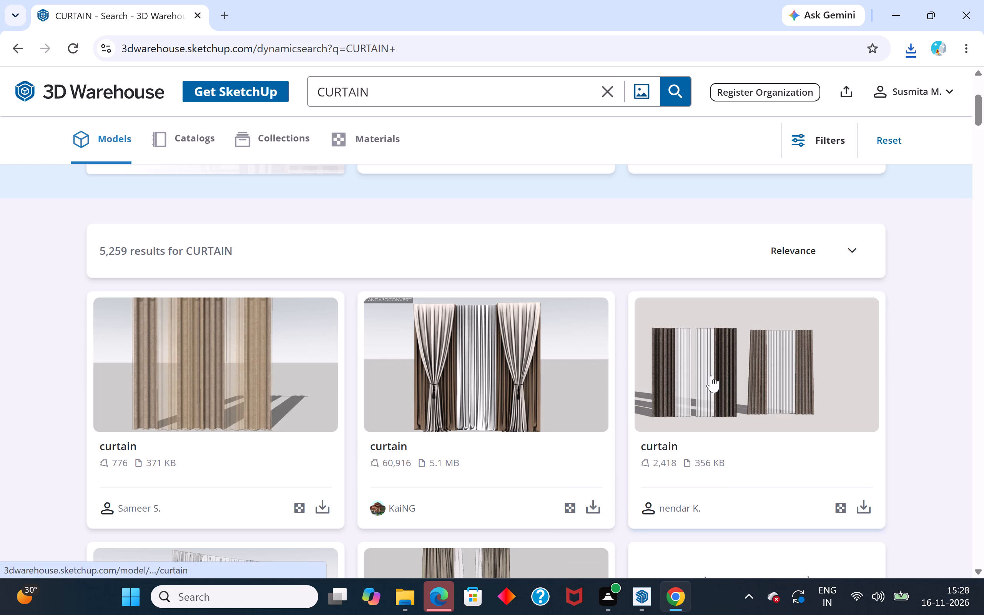
left_click(590, 507)
left_click(645, 388)
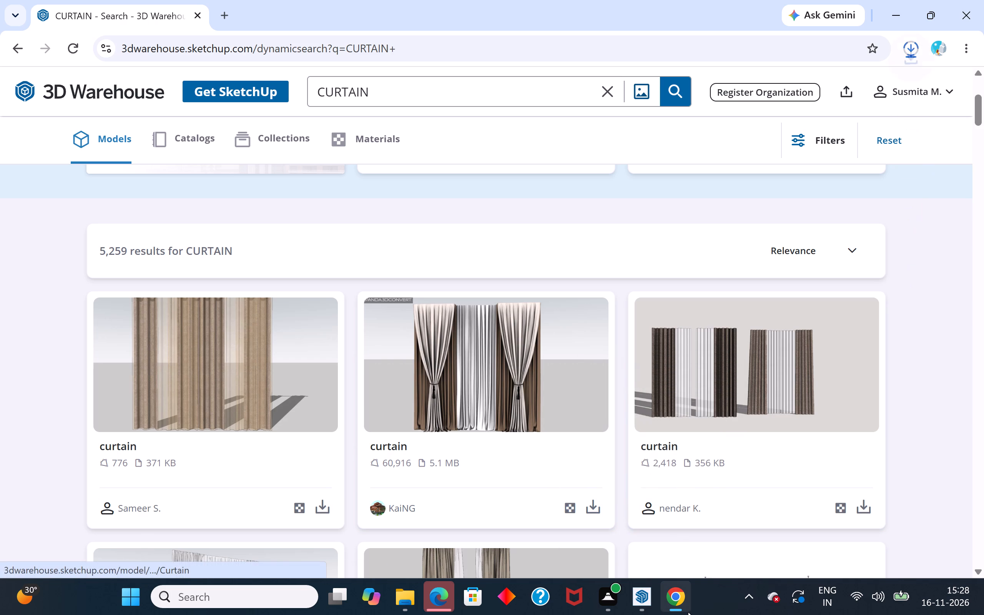
Check the browser's recent download history for the downloaded curtain .skp file.
left_click(892, 59)
left_click(916, 50)
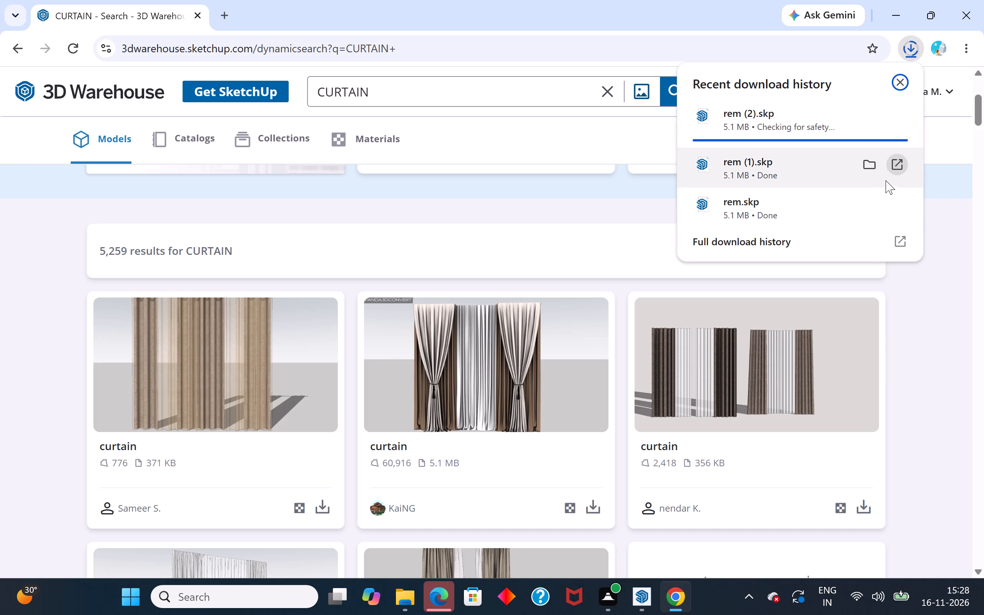
left_click(799, 162)
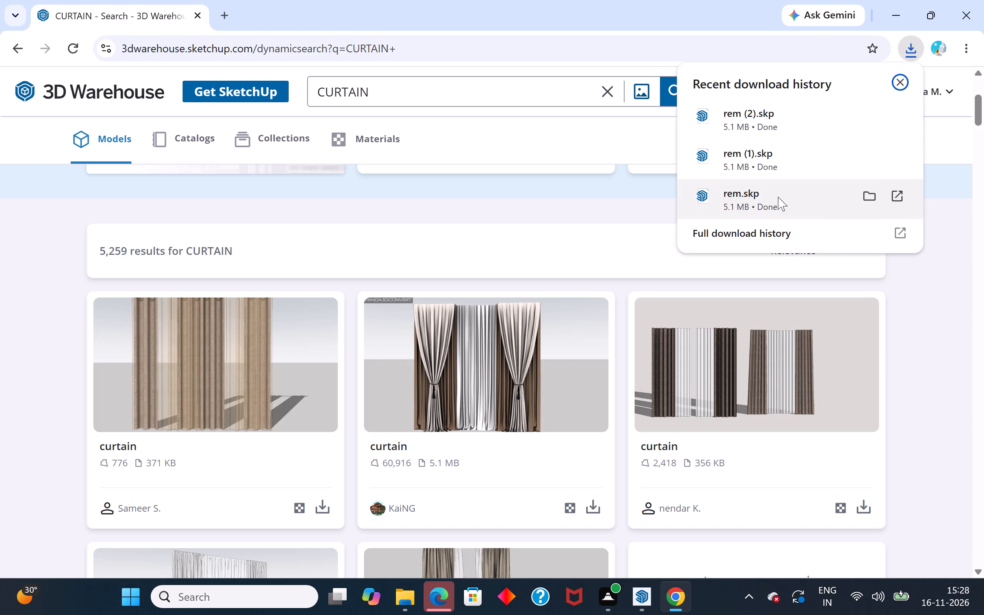
left_click(902, 86)
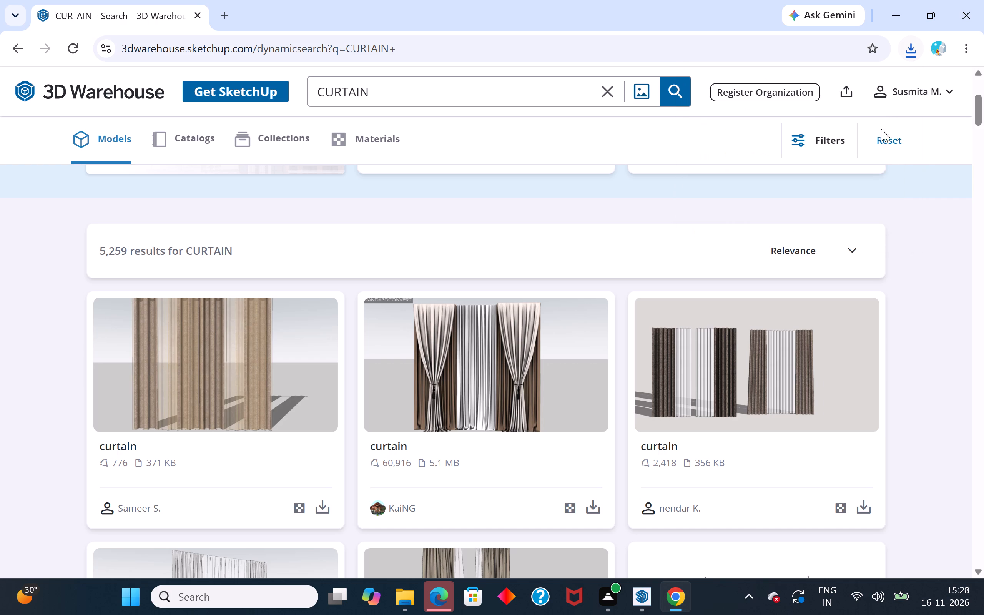
left_click(911, 41)
left_click(899, 83)
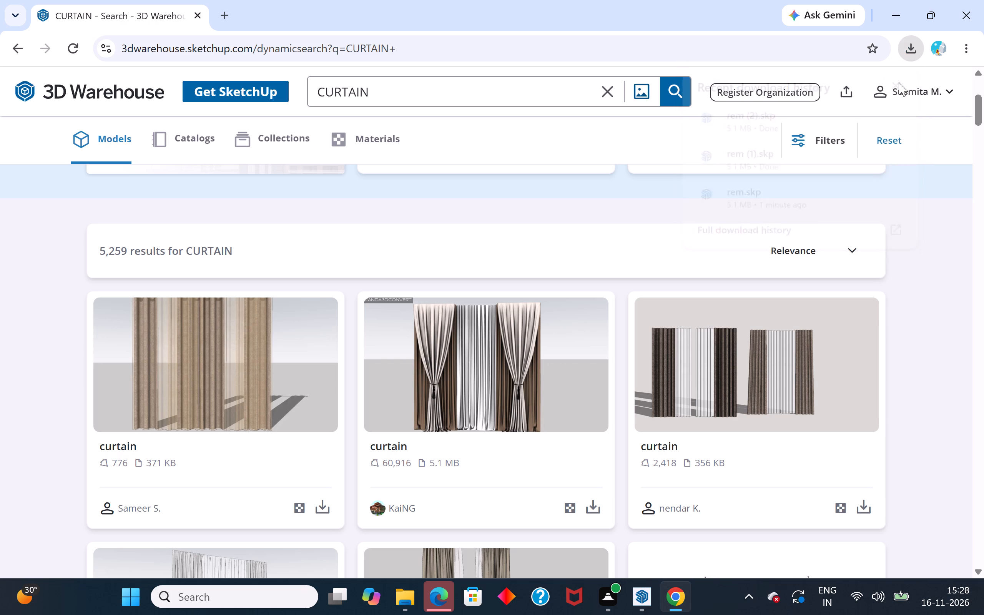
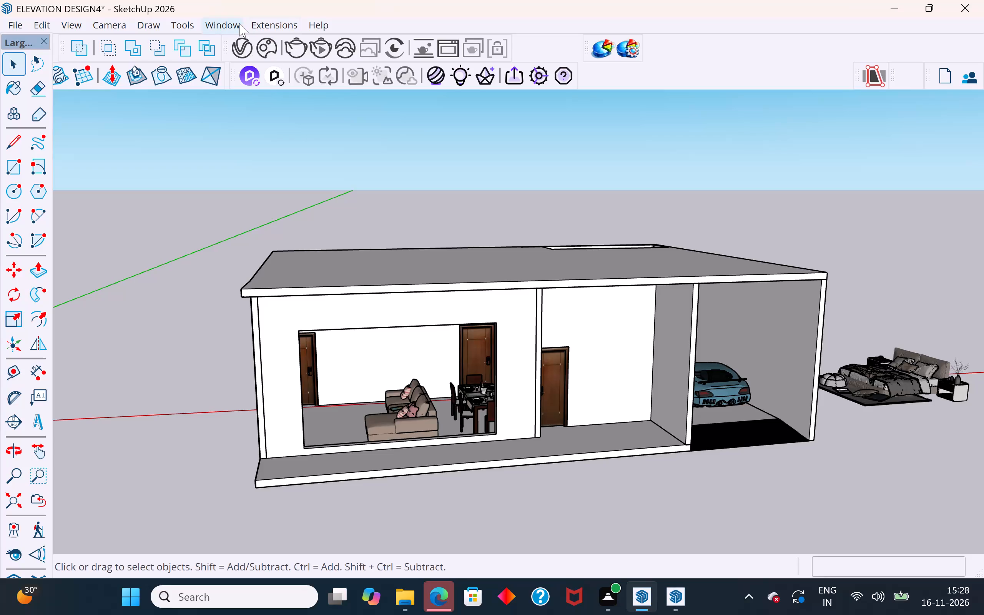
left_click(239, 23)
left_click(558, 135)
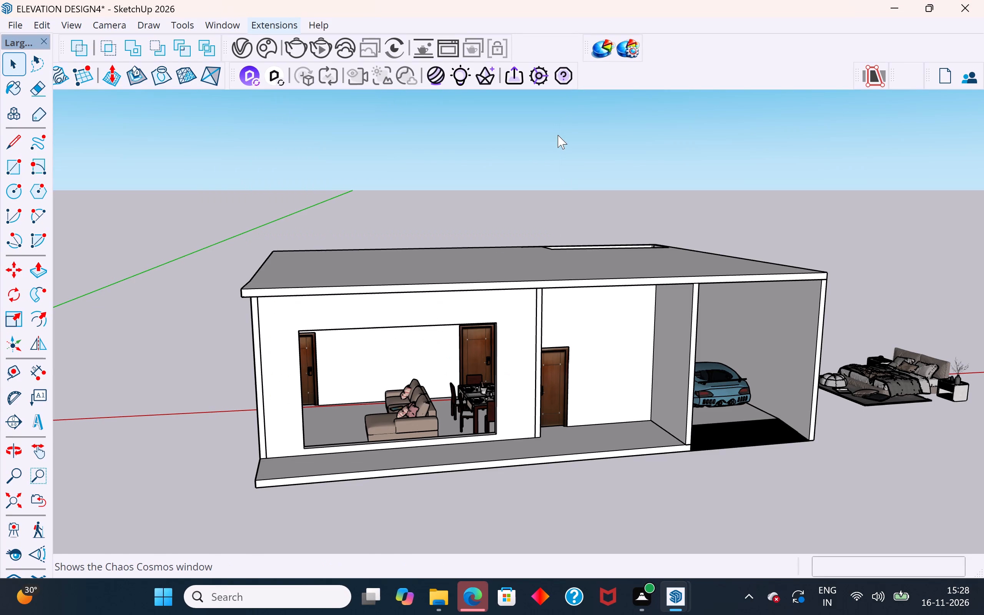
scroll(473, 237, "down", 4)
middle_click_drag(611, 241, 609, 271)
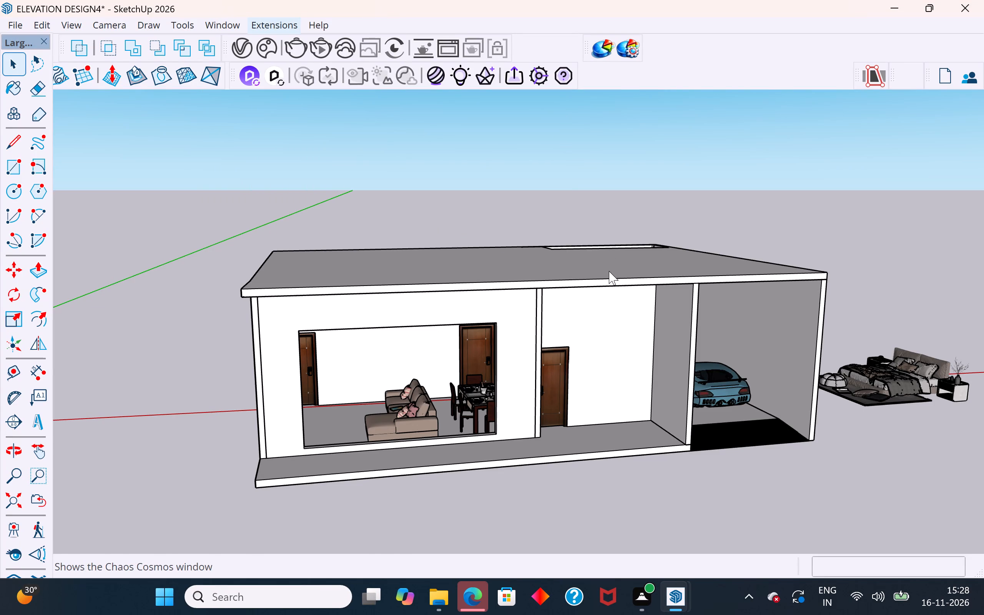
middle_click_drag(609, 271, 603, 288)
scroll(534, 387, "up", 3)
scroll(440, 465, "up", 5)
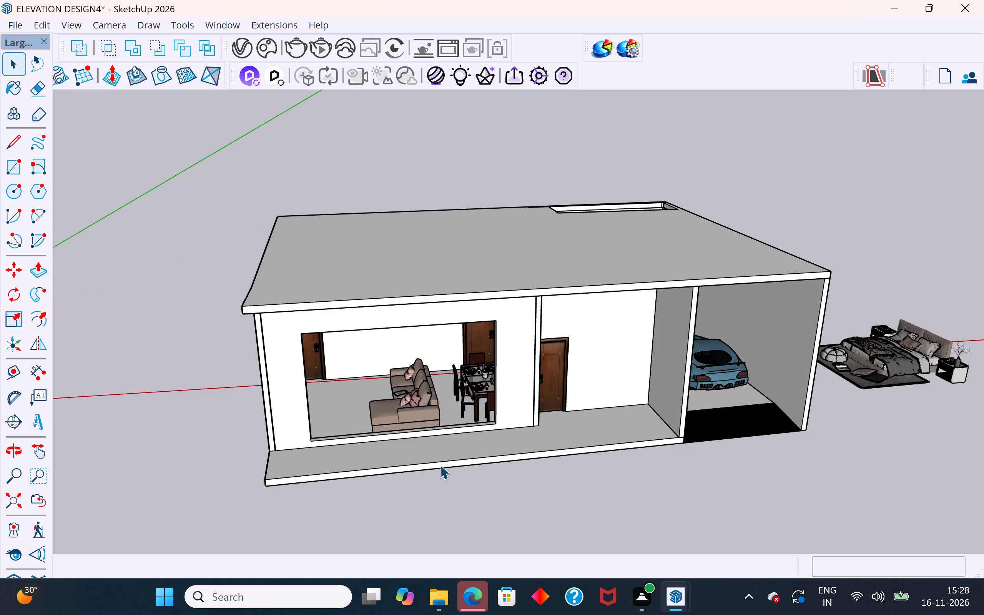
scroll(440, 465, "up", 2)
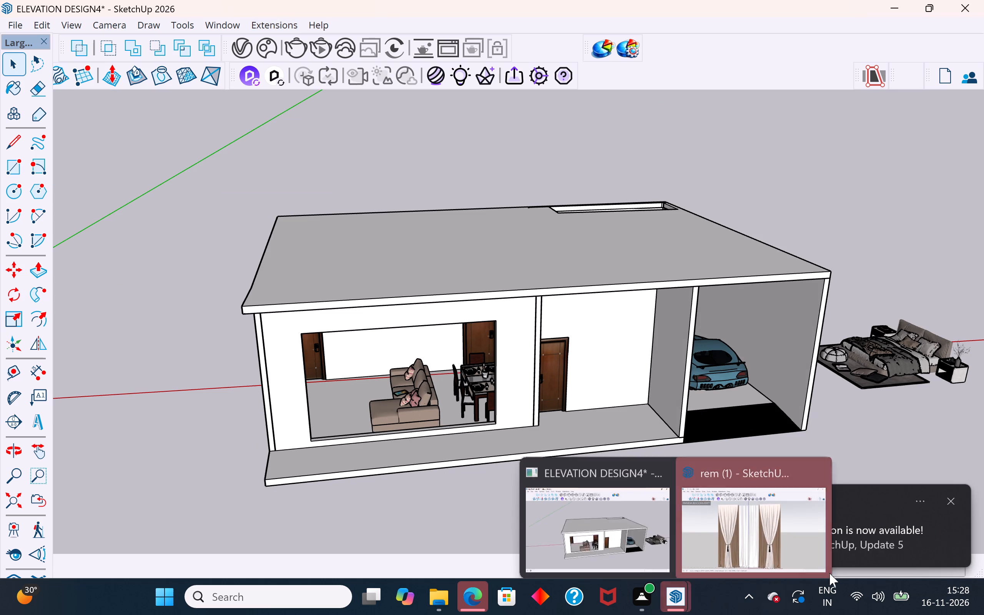
Switch to the downloaded rem (1) curtain model and clear its floating extension toolbar and Default Tray out of the drawing area.
left_click(951, 500)
left_click(676, 599)
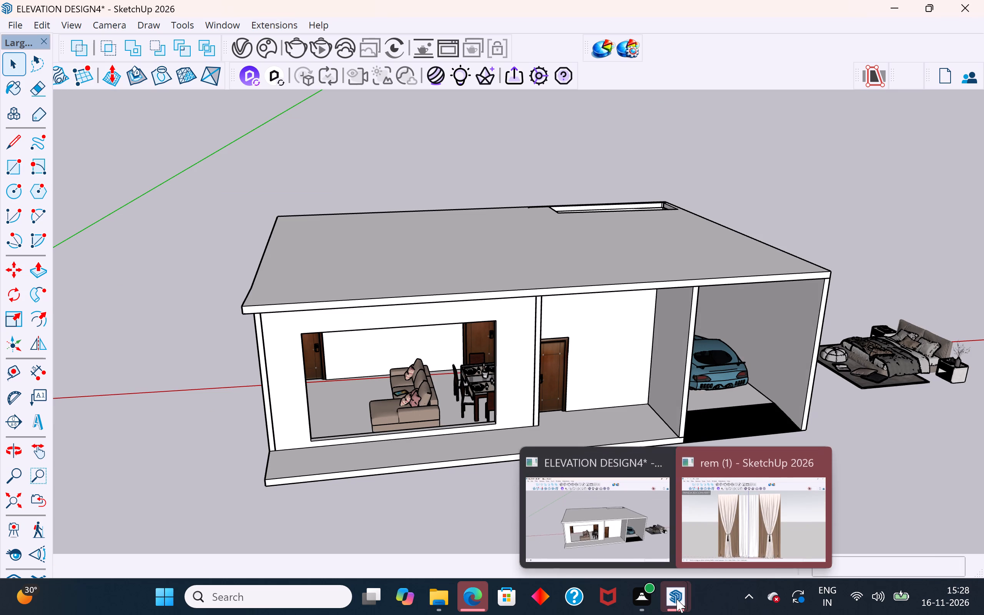
left_click(803, 534)
scroll(425, 412, "down", 5)
left_click(557, 352)
left_click(214, 401)
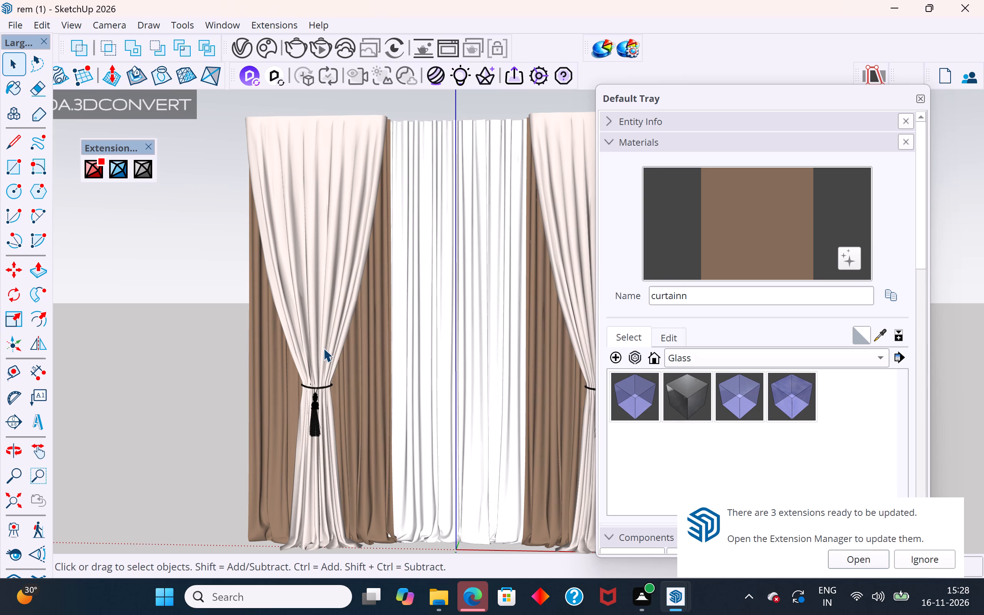
scroll(323, 348, "down", 6)
left_click(150, 145)
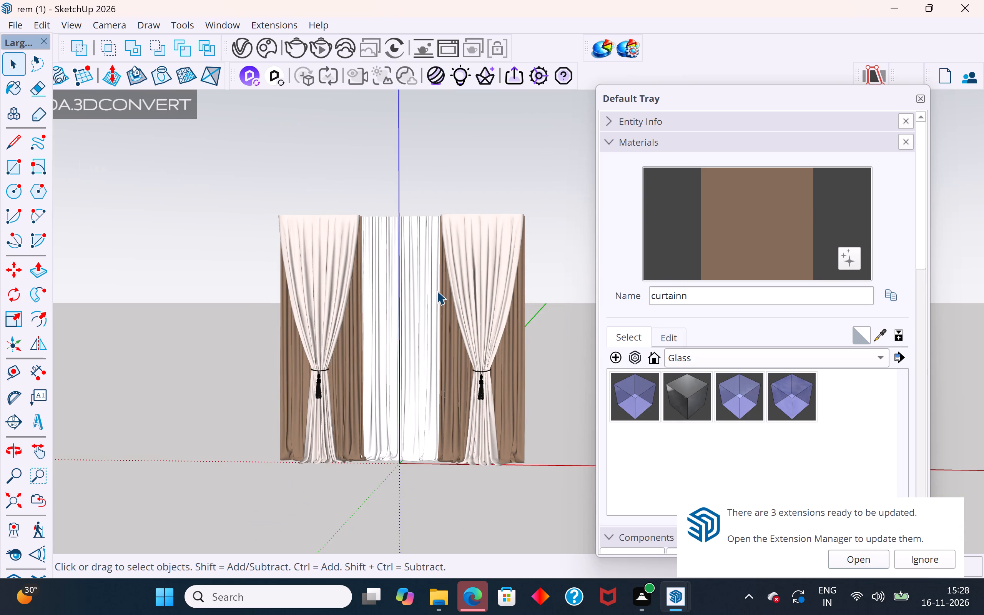
middle_click_drag(437, 291, 549, 559)
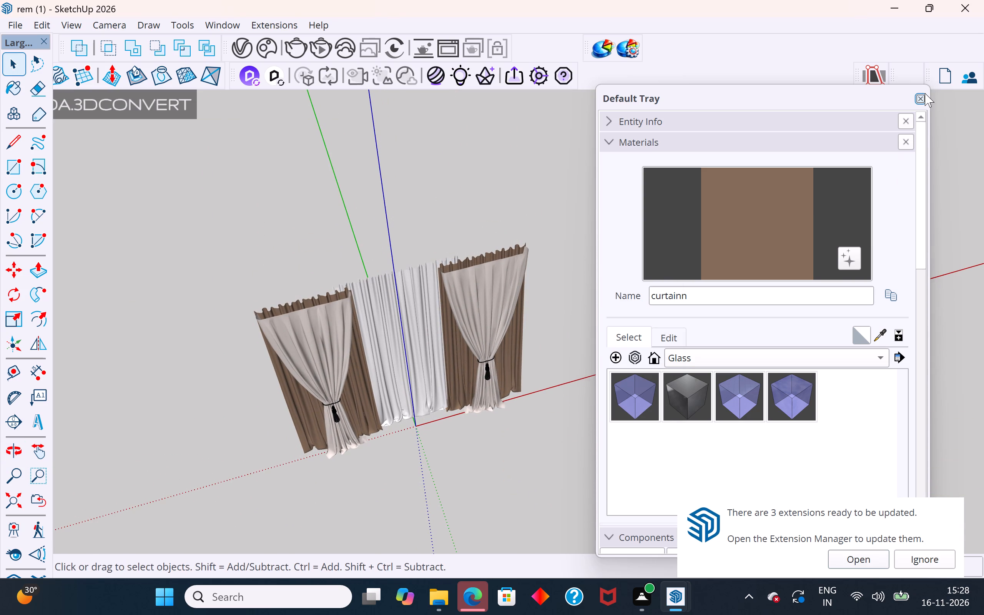
left_click(925, 93)
scroll(619, 334, "down", 10)
Select the whole curtain set in the rem (1) model and copy it to the clipboard.
left_click(679, 608)
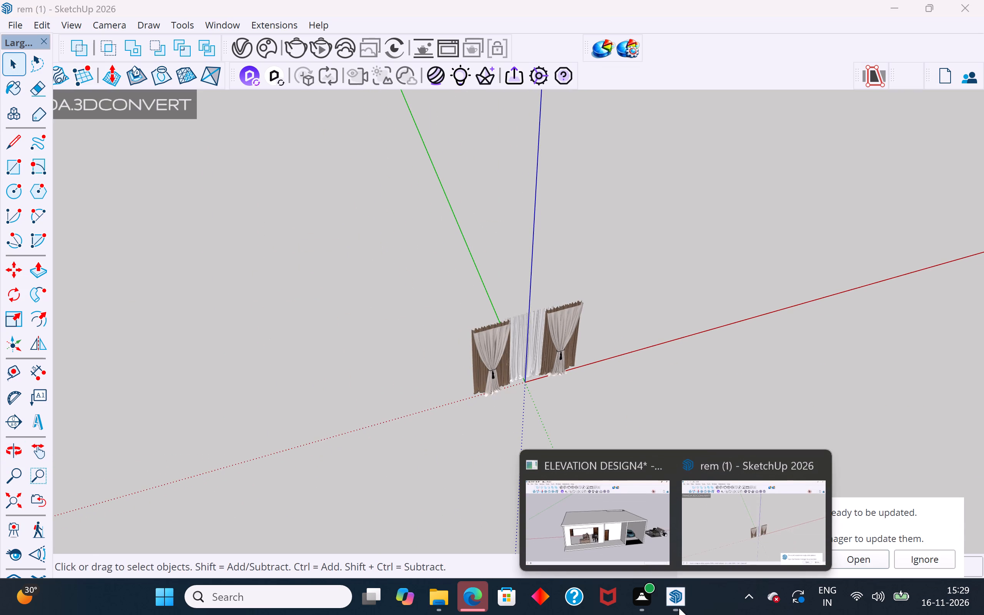
left_click(764, 544)
left_click_drag(627, 263, 507, 403)
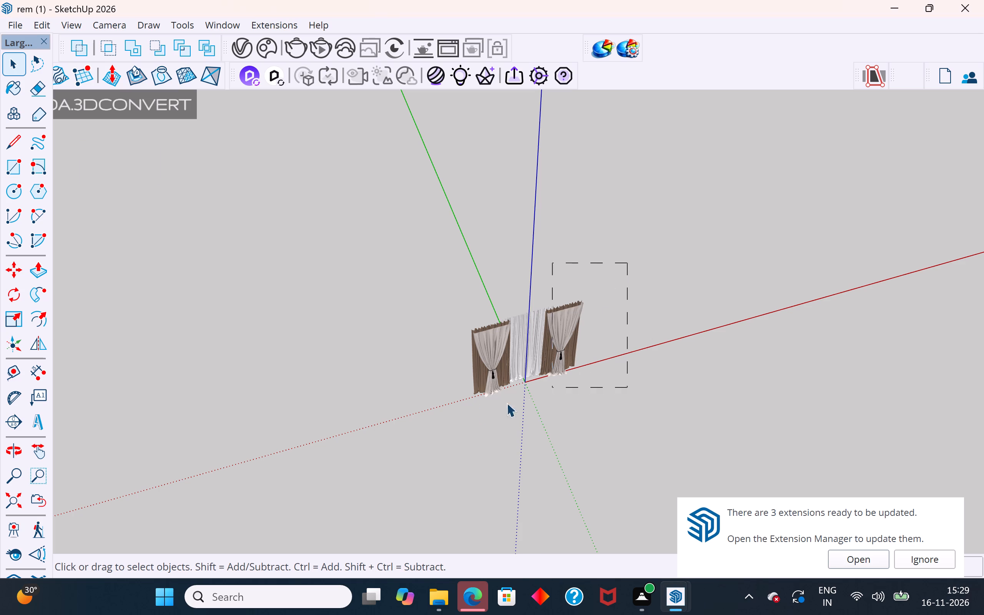
left_click_drag(507, 403, 407, 407)
key("ctrl+c")
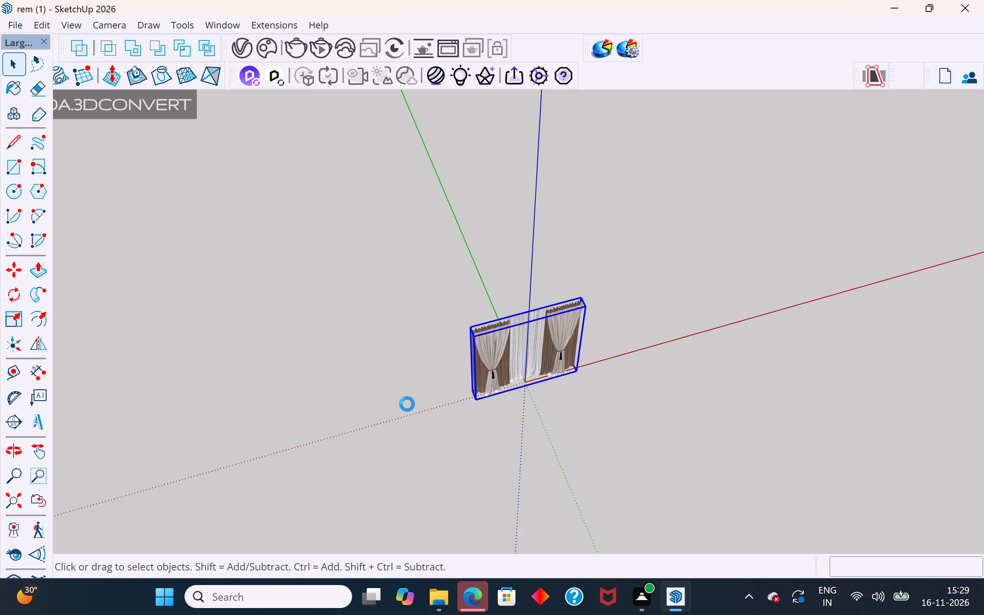
Return to the ELEVATION DESIGN4 house model.
left_click_drag(407, 404, 632, 526, "ctrl")
left_click(678, 602)
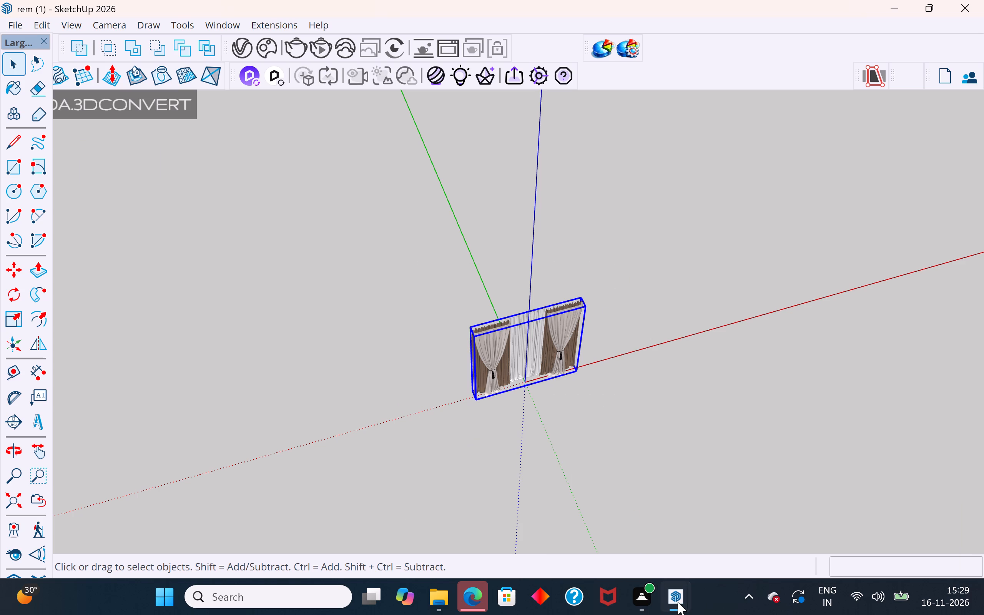
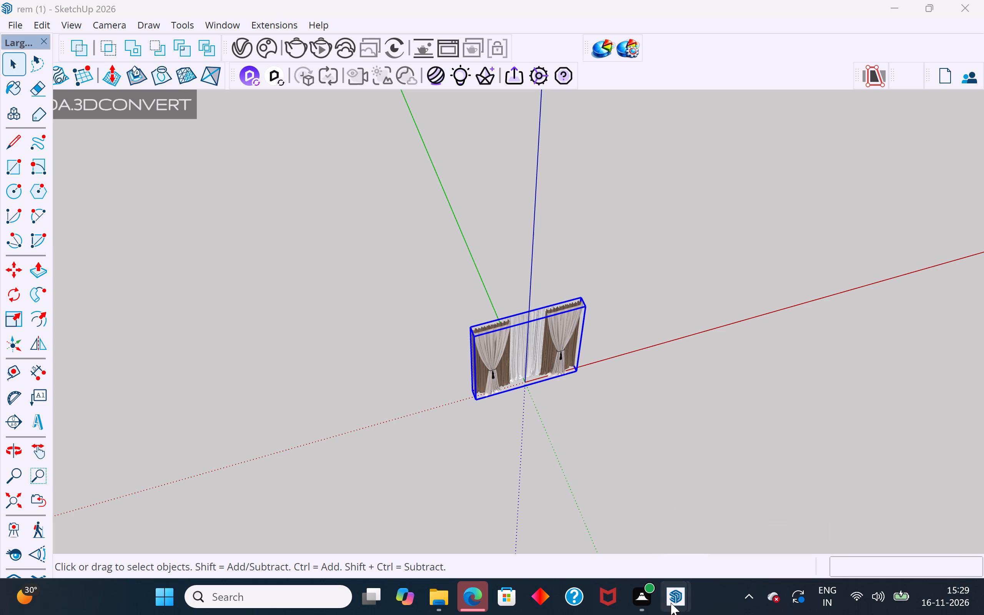
Switch from the rem (1) curtain model to the ELEVATION DESIGN4 house model.
left_click(657, 543)
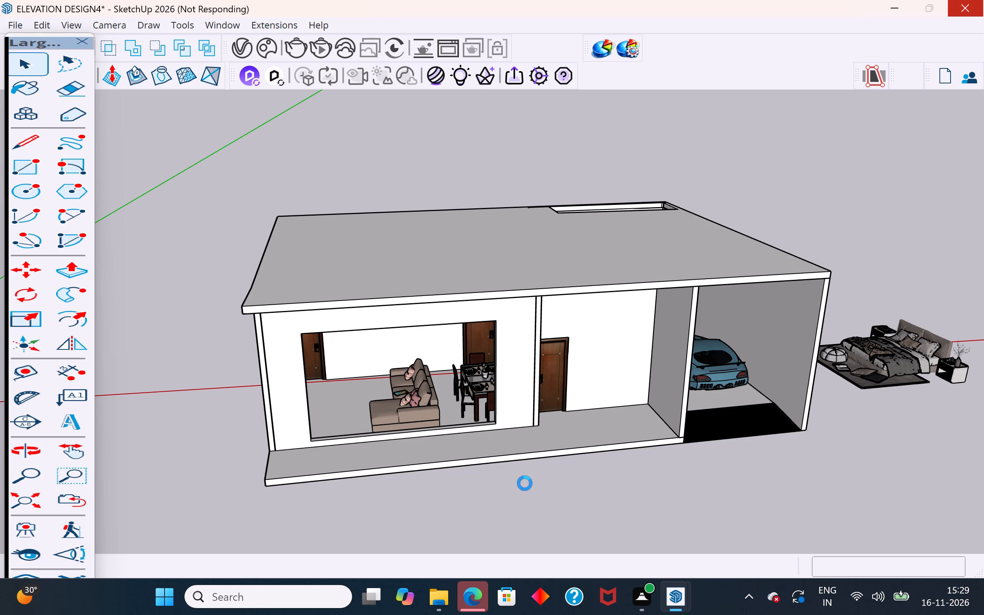
Try to close the rem (1) curtain model window and the unresponsive ELEVATION DESIGN4 window.
left_click(679, 600)
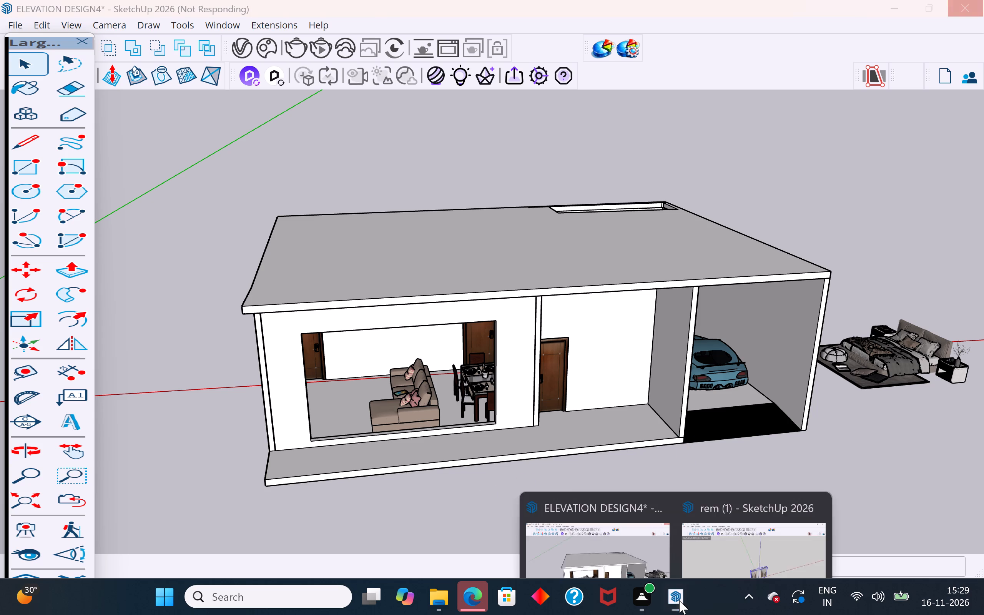
right_click(703, 595)
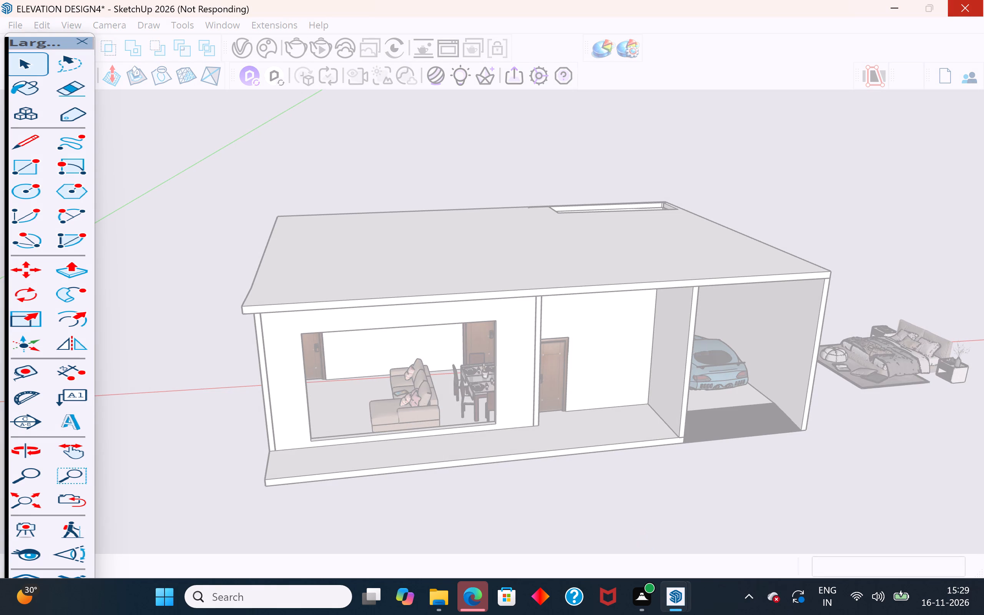
left_click(681, 599)
left_click(823, 466)
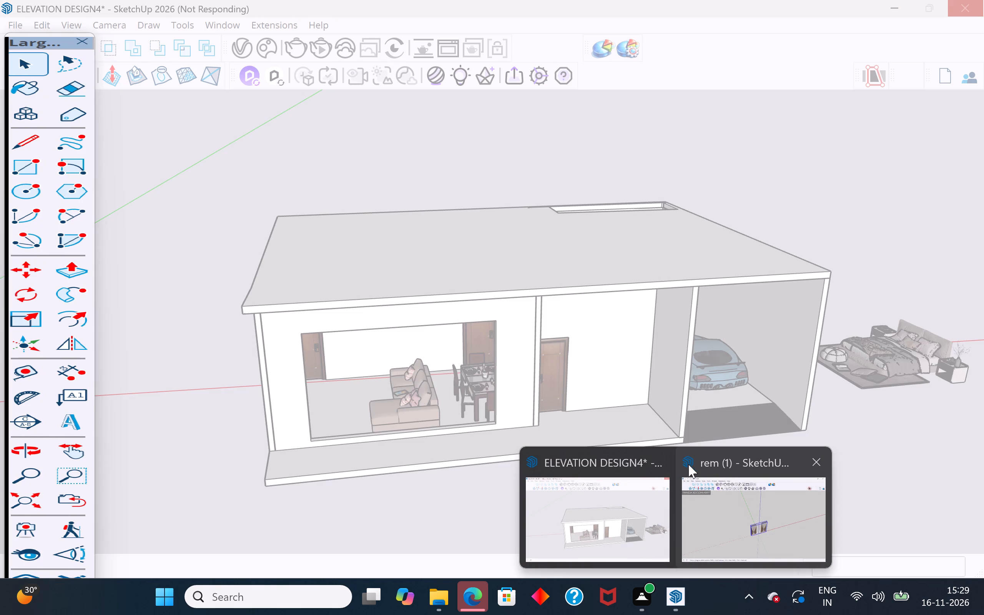
left_click(662, 459)
Open Task Manager to deal with the unresponsive SketchUp session.
right_click(715, 600)
left_click(770, 563)
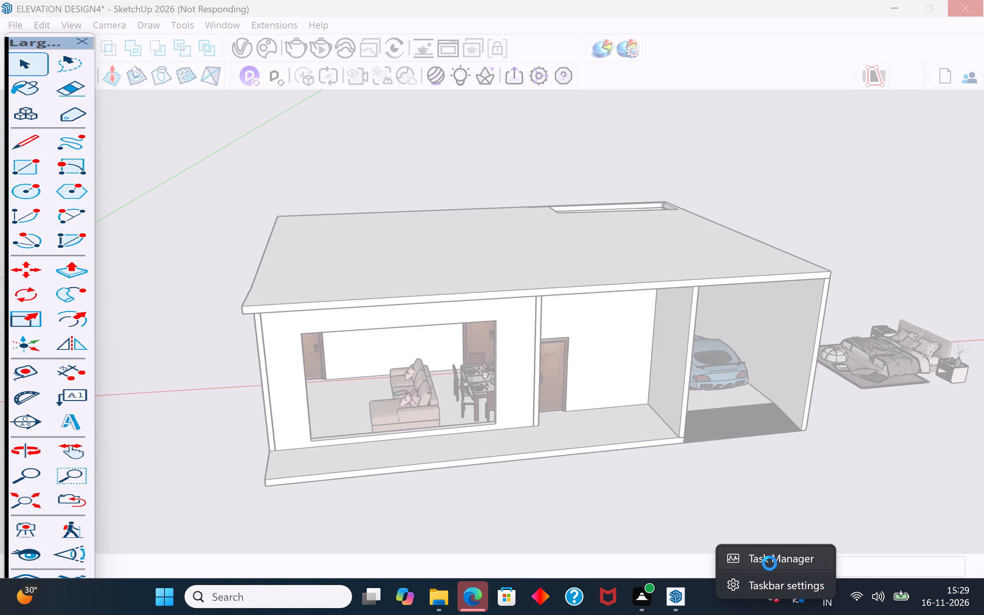
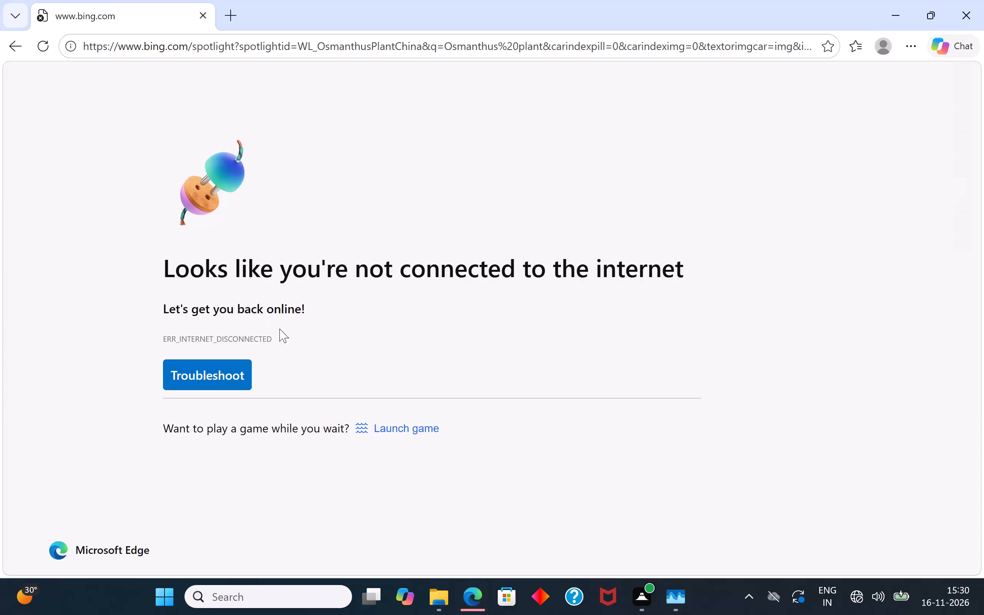
Close the browser window with the Bing spotlight page to return to Task Manager.
left_click(974, 23)
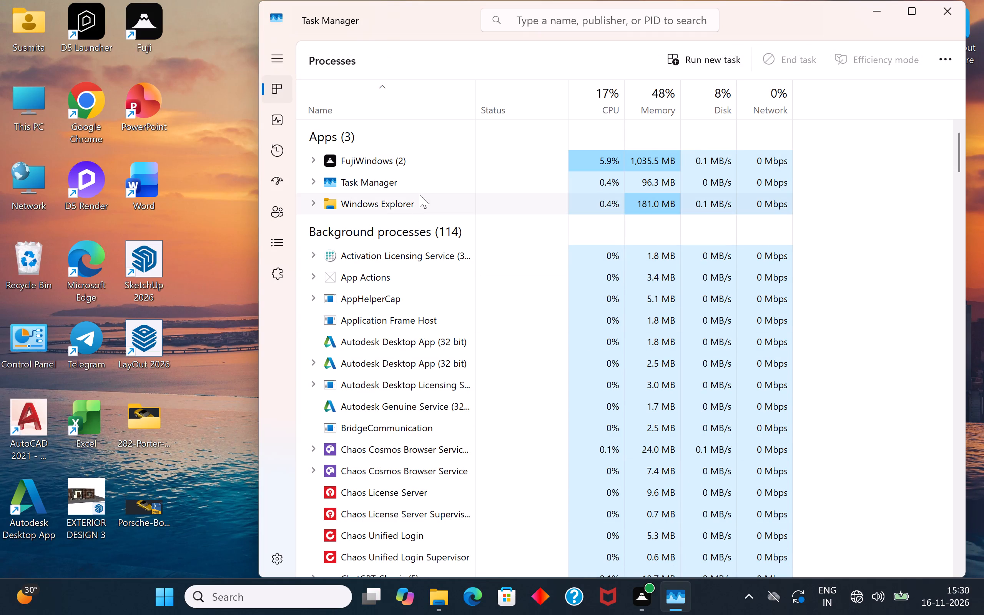
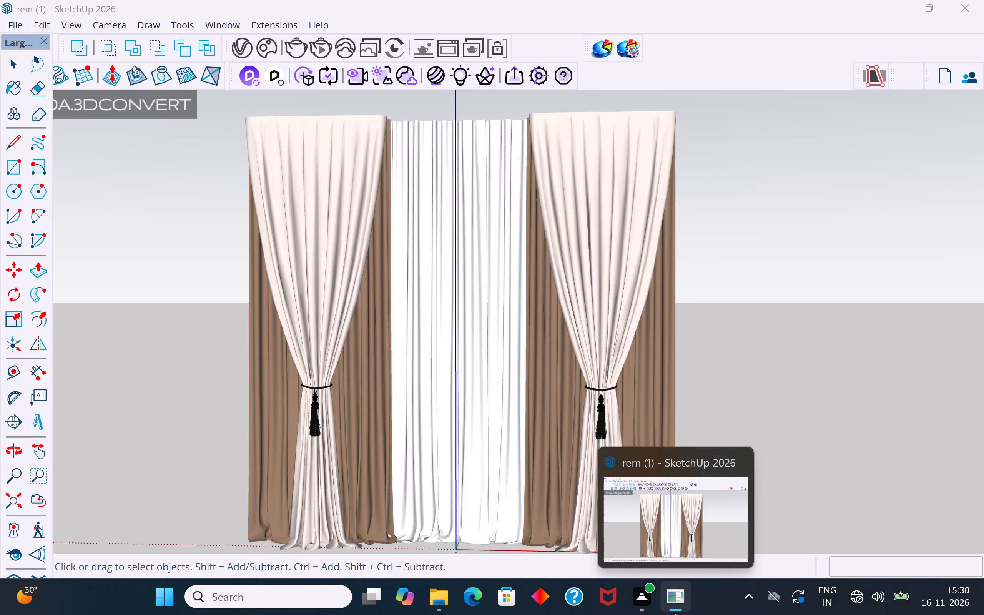
Select the entire curtain set in the rem (1) model and copy it to the clipboard.
scroll(570, 371, "down", 5)
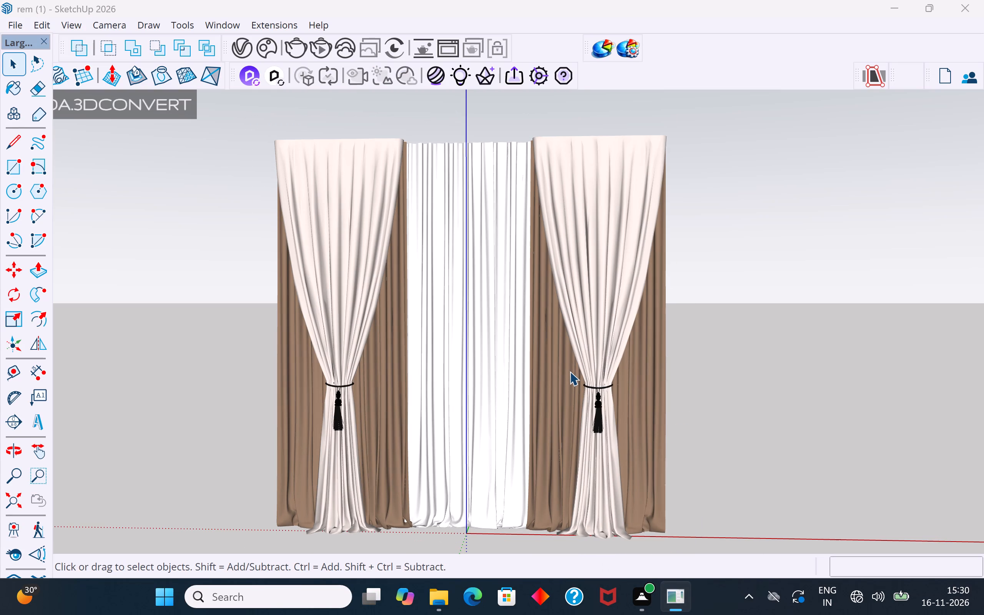
scroll(570, 371, "down", 6)
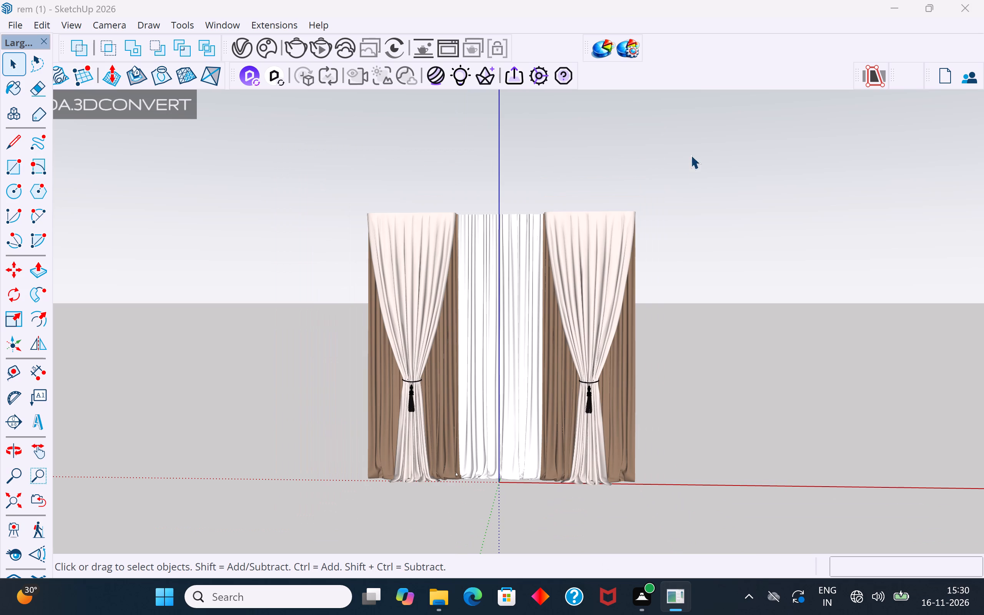
left_click_drag(691, 155, 260, 522)
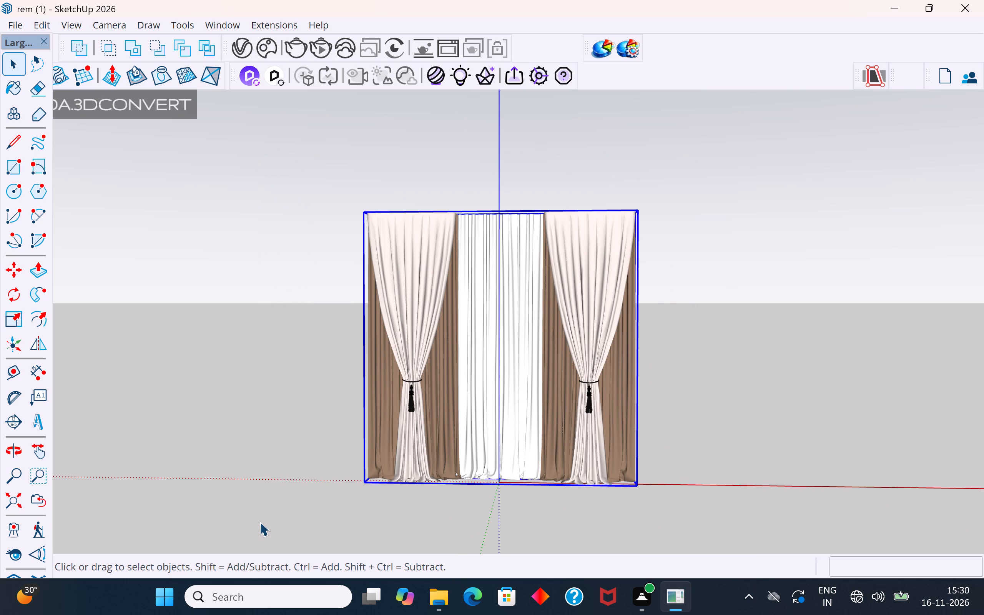
scroll(345, 407, "down", 4)
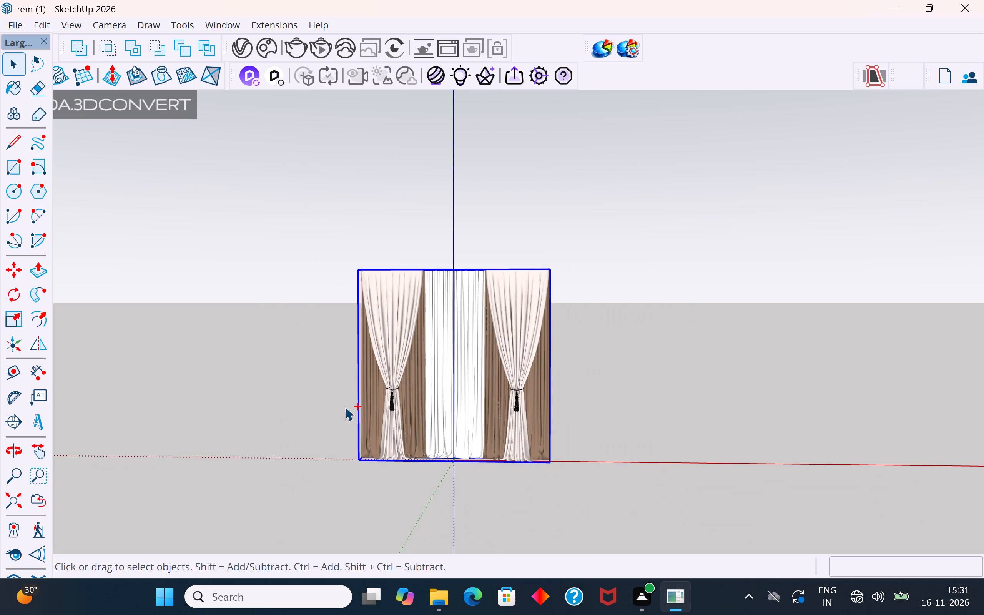
key("ctrl+c")
left_click(351, 419, "ctrl")
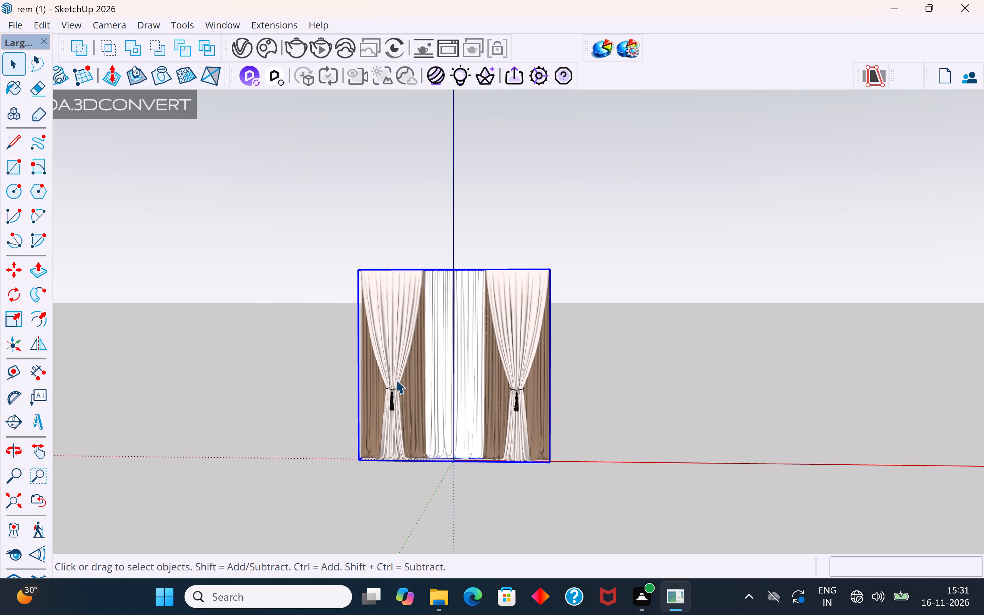
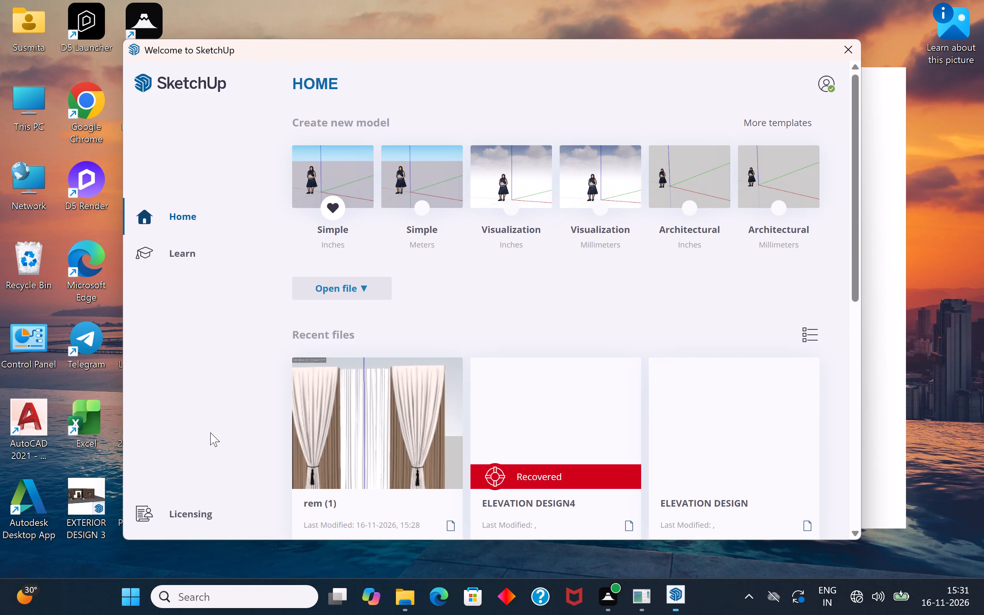
Reopen the ELEVATION DESIGN4 house model, marked Recovered, from the recent files.
left_click(593, 419)
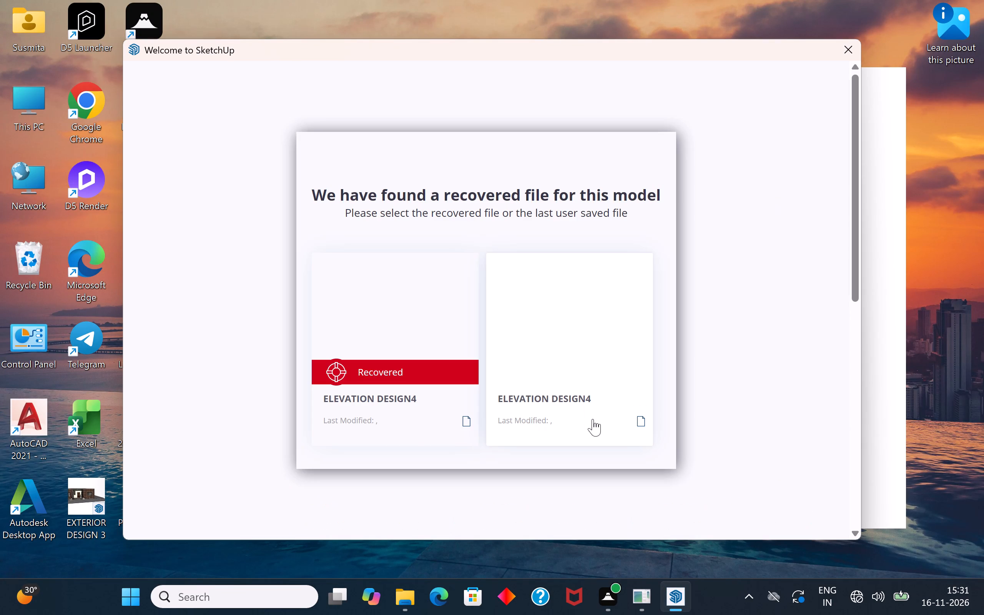
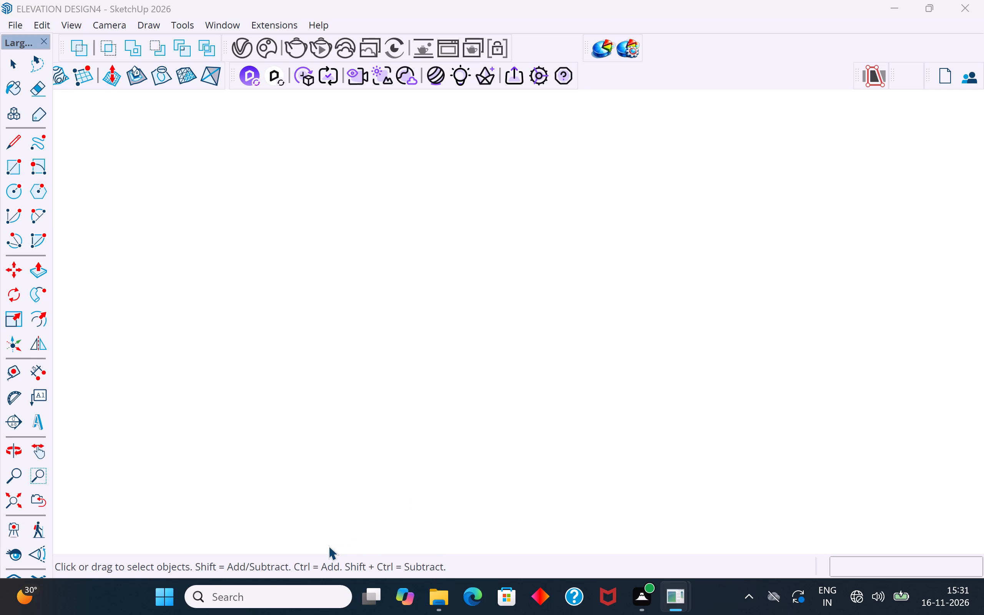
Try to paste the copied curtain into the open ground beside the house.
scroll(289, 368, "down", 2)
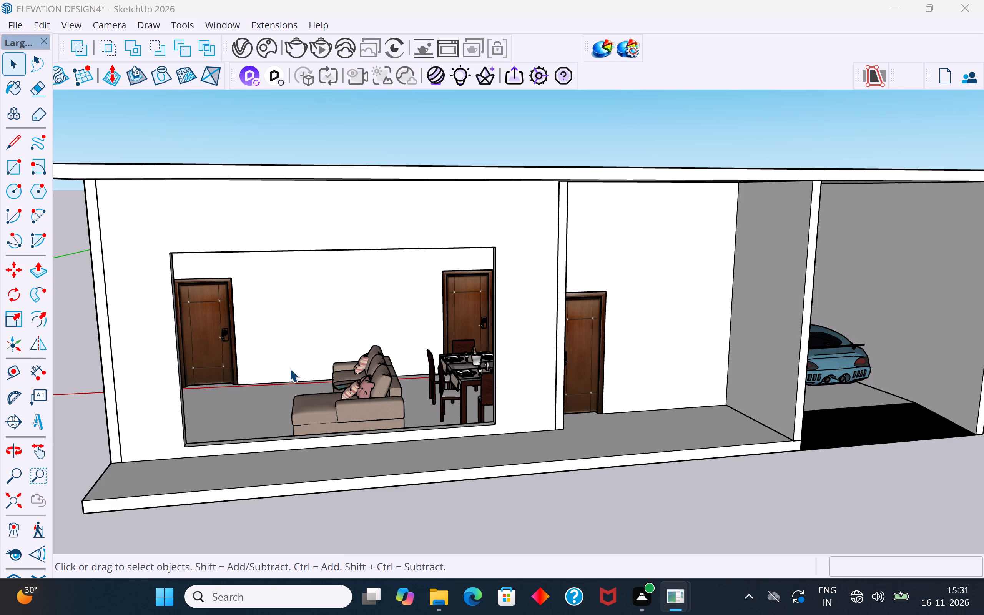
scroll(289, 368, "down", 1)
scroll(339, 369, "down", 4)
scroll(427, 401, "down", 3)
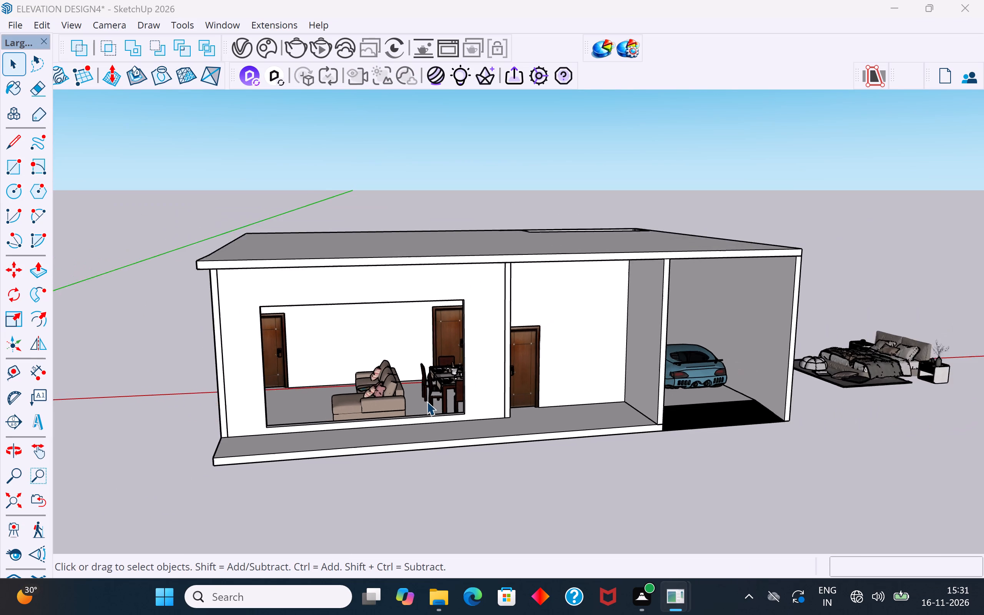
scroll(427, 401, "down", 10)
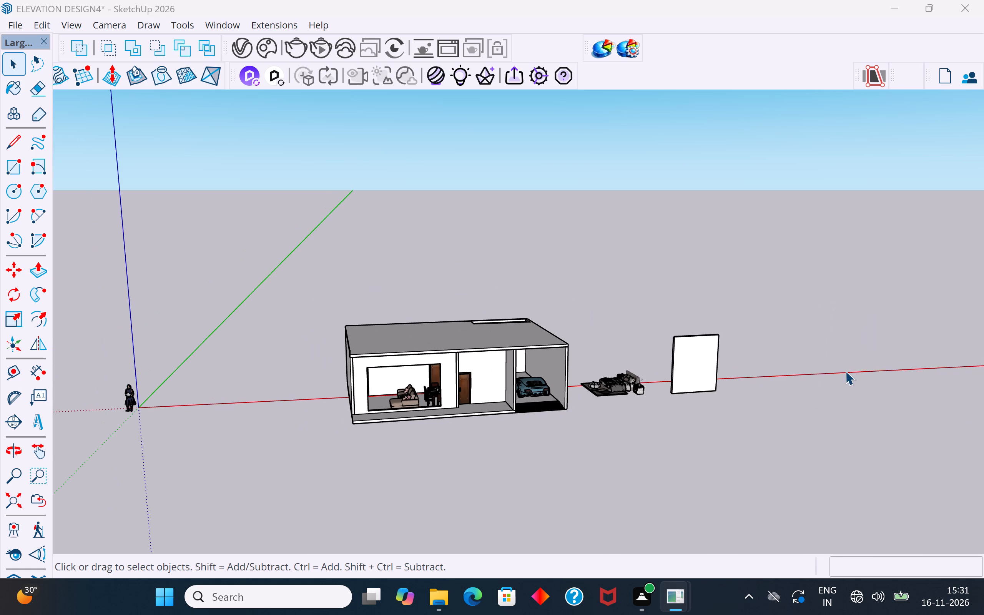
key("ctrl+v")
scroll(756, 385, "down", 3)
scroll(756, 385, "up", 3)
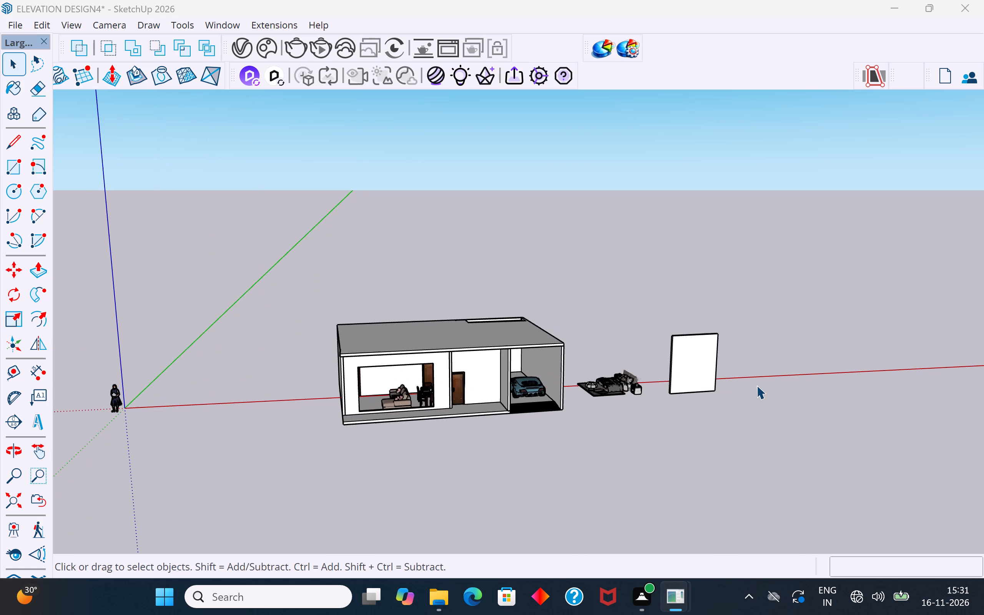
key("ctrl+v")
Switch to the rem (1) model and copy the whole curtain group again.
left_click(674, 598)
left_click(651, 543)
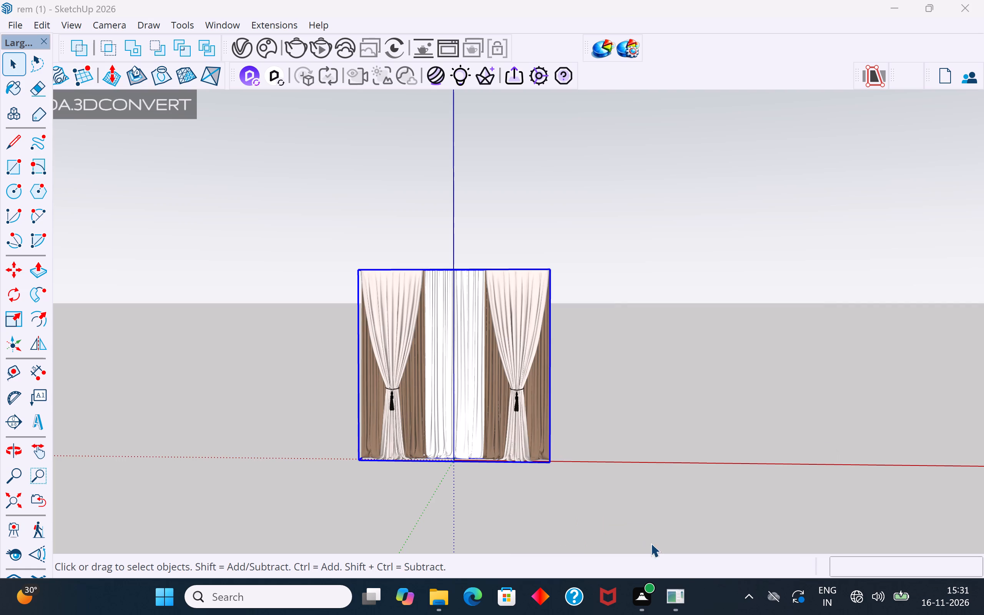
left_click(477, 399)
right_click(484, 380)
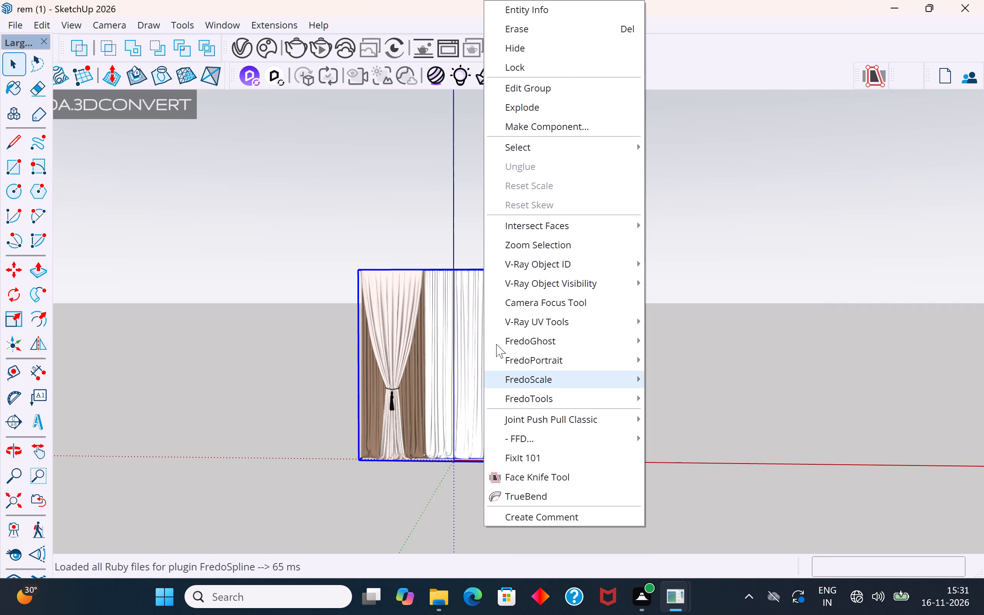
left_click(412, 297)
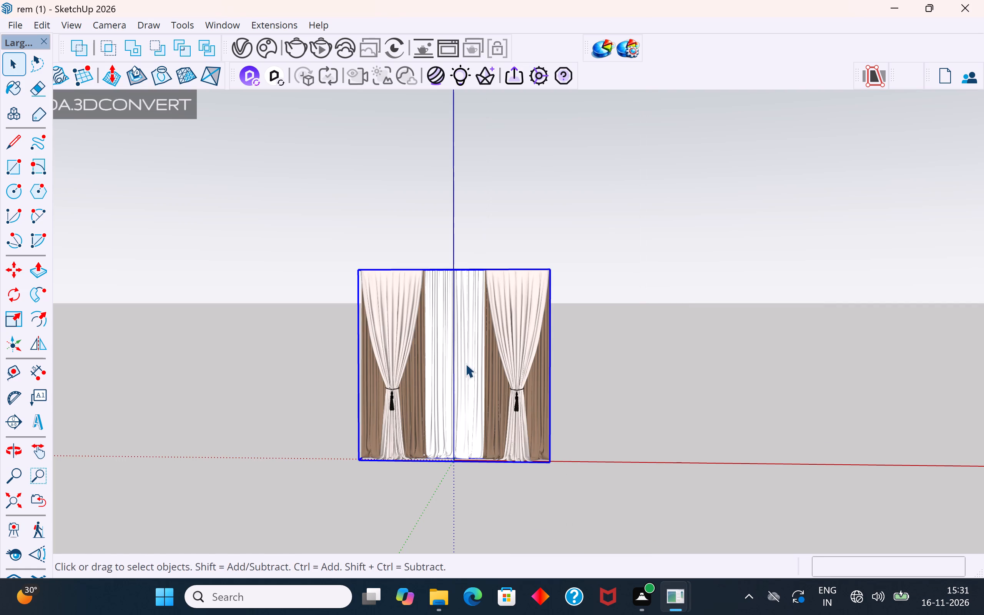
left_click_drag(465, 364, 649, 549)
left_click_drag(491, 386, 522, 425)
left_click_drag(593, 245, 322, 492)
left_click_drag(462, 396, 573, 512)
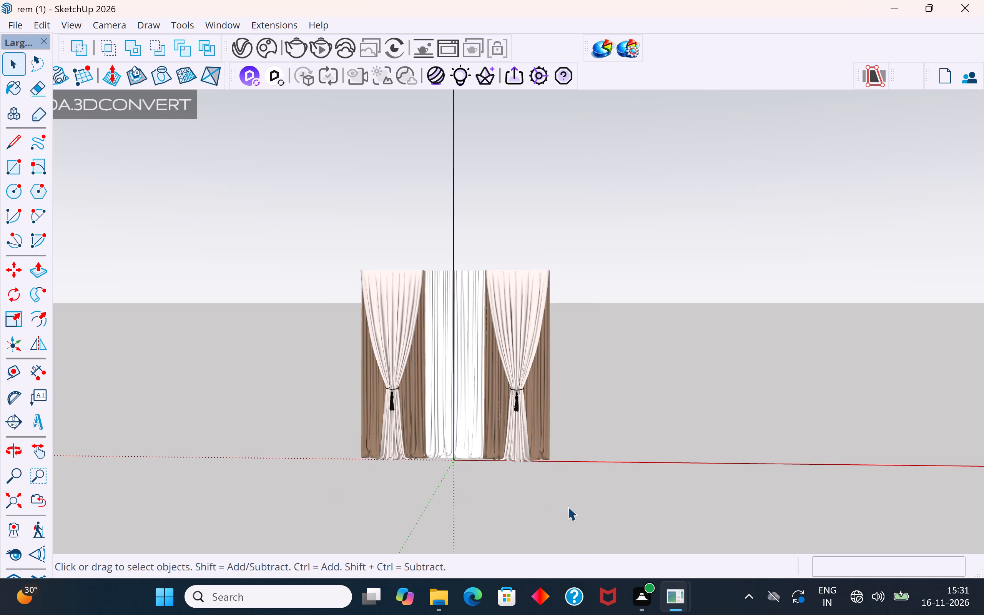
left_click(480, 411)
key("ctrl+c")
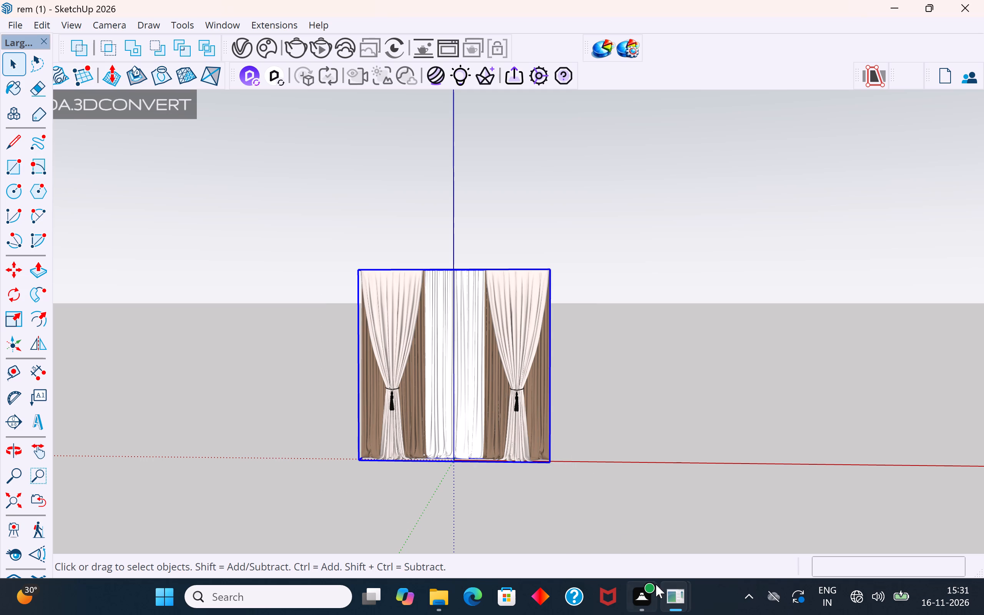
Switch back to ELEVATION DESIGN4 and paste the curtain on the open ground in front of the freestanding white panel.
left_click(675, 594)
left_click(720, 534)
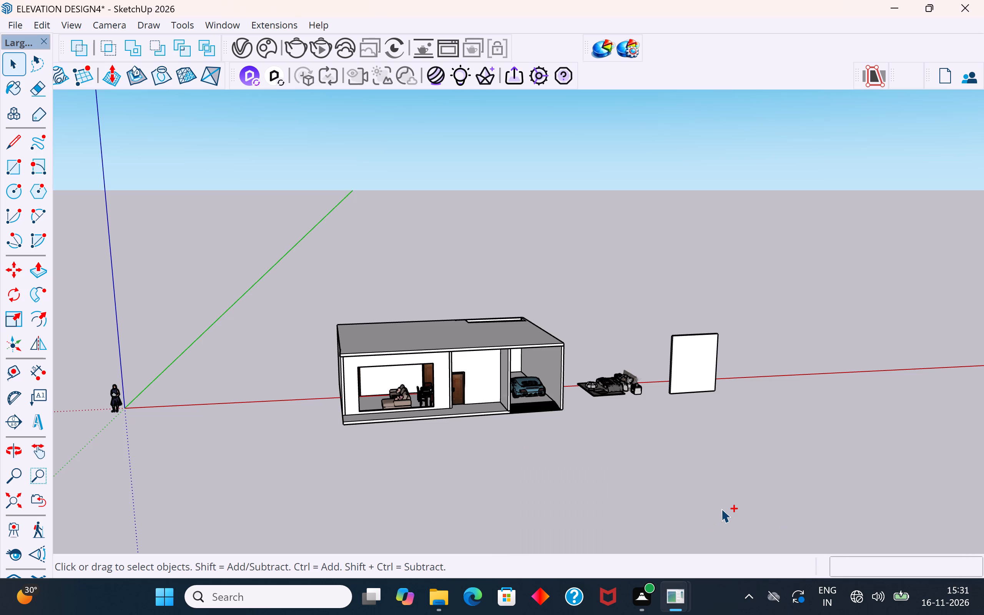
key("ctrl+v")
left_click(721, 509, "ctrl")
scroll(744, 374, "down", 5)
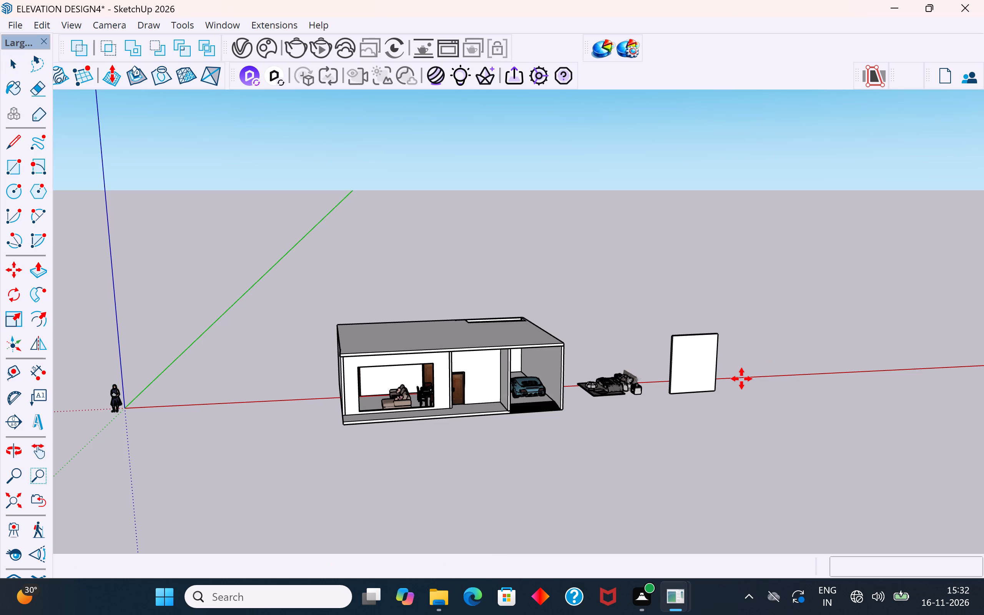
scroll(741, 379, "down", 3)
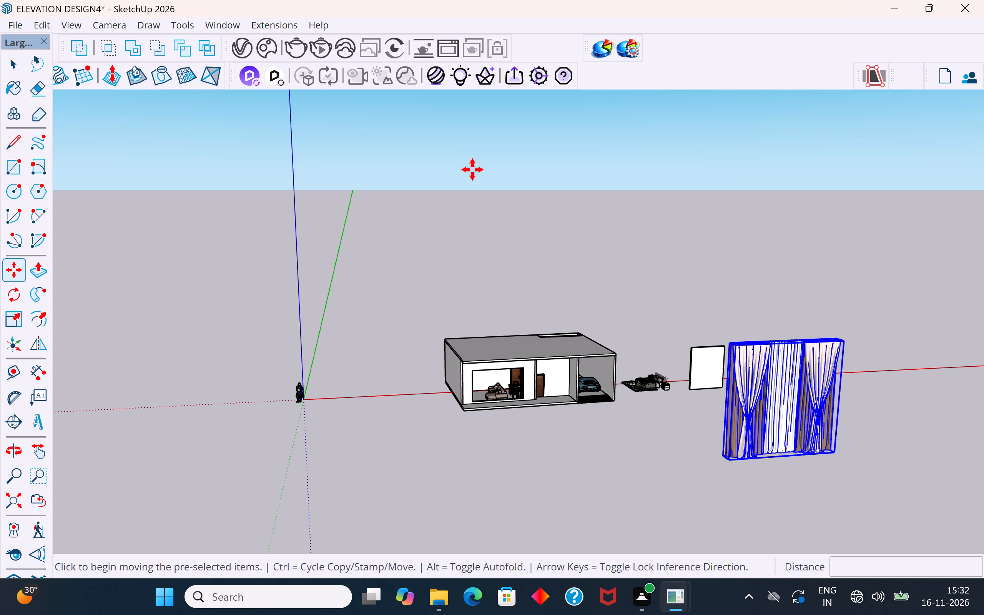
left_click(11, 61)
left_click(223, 266)
scroll(778, 442, "up", 5)
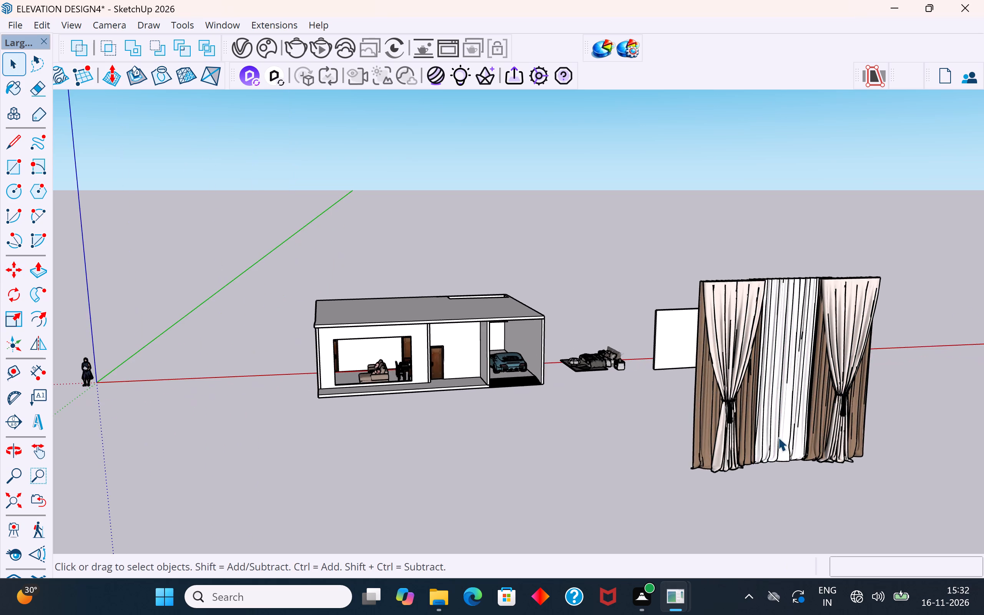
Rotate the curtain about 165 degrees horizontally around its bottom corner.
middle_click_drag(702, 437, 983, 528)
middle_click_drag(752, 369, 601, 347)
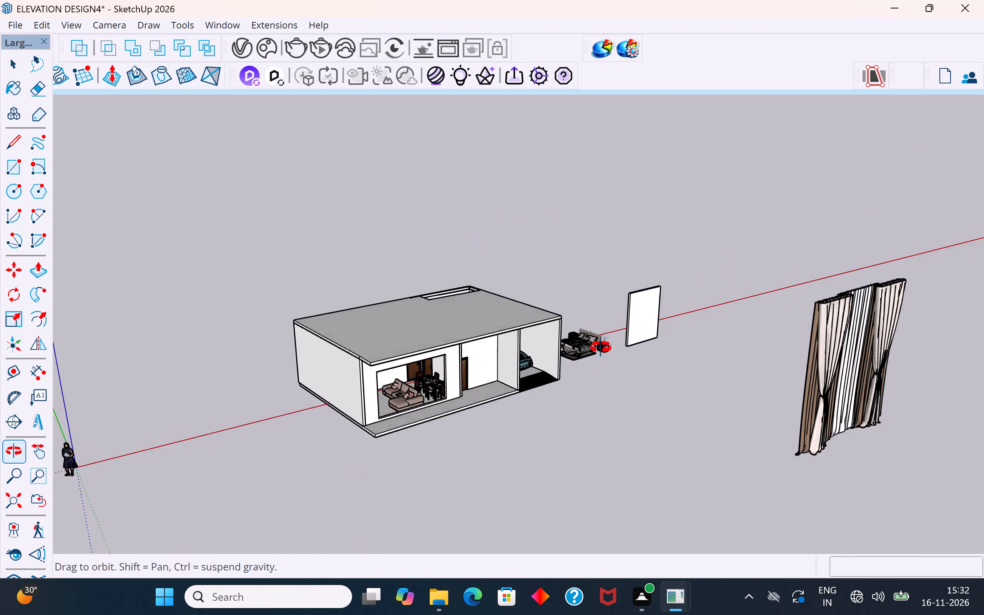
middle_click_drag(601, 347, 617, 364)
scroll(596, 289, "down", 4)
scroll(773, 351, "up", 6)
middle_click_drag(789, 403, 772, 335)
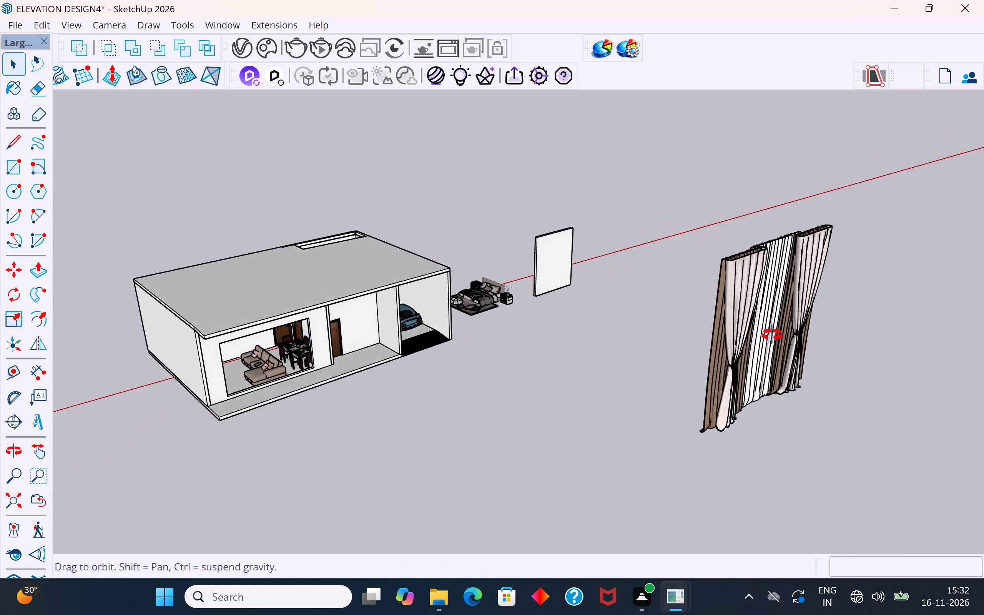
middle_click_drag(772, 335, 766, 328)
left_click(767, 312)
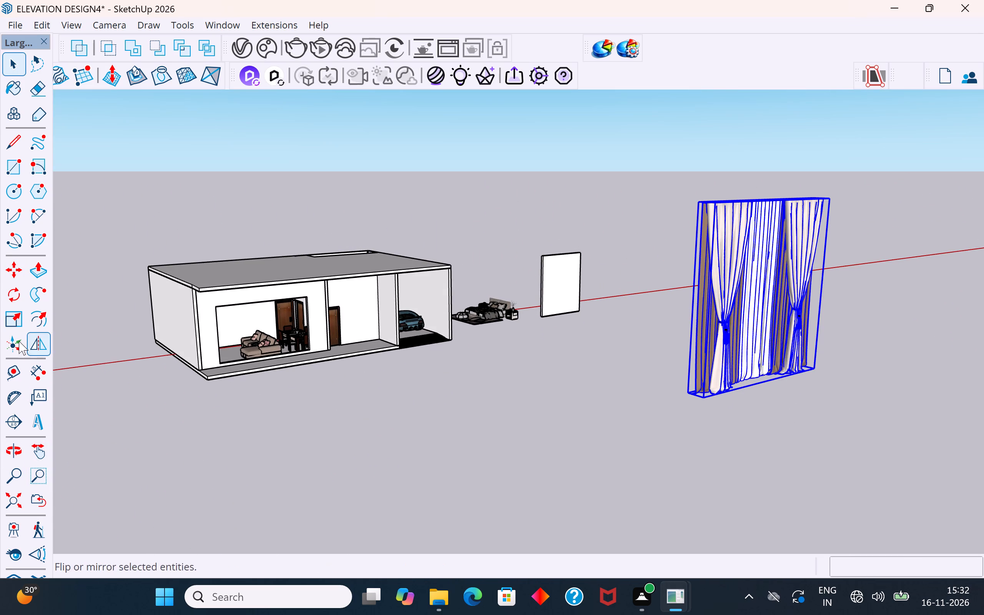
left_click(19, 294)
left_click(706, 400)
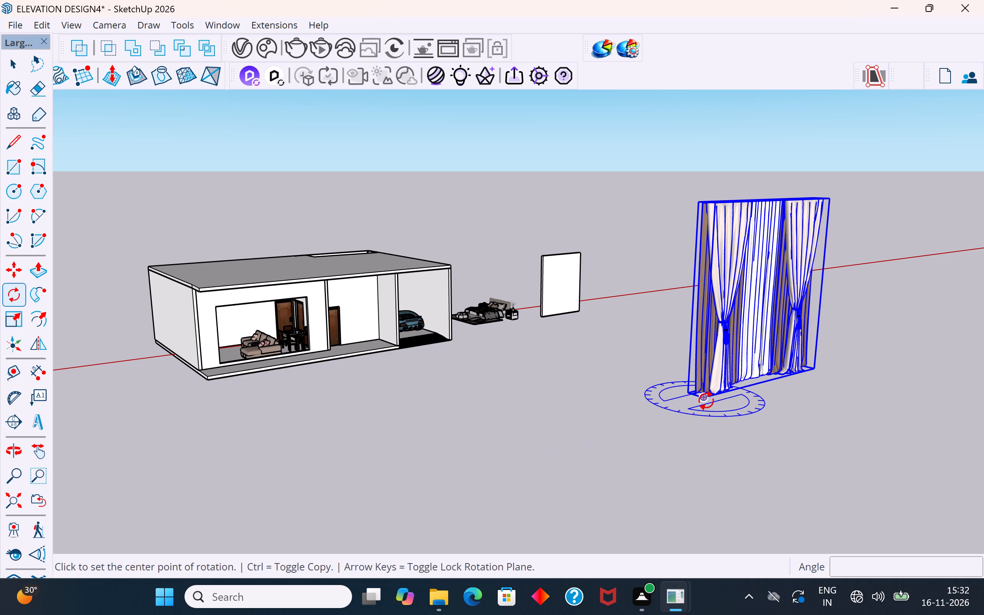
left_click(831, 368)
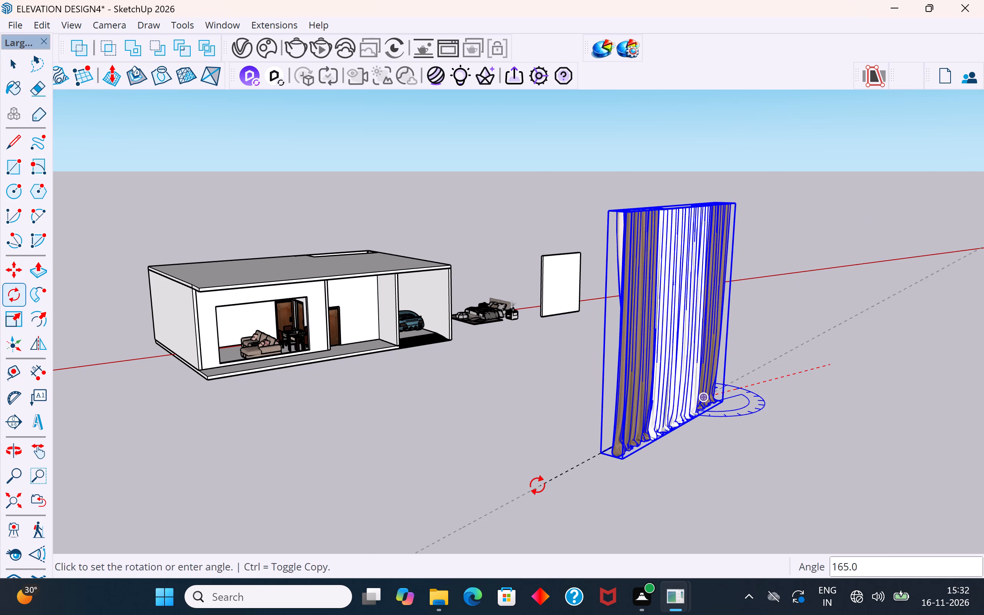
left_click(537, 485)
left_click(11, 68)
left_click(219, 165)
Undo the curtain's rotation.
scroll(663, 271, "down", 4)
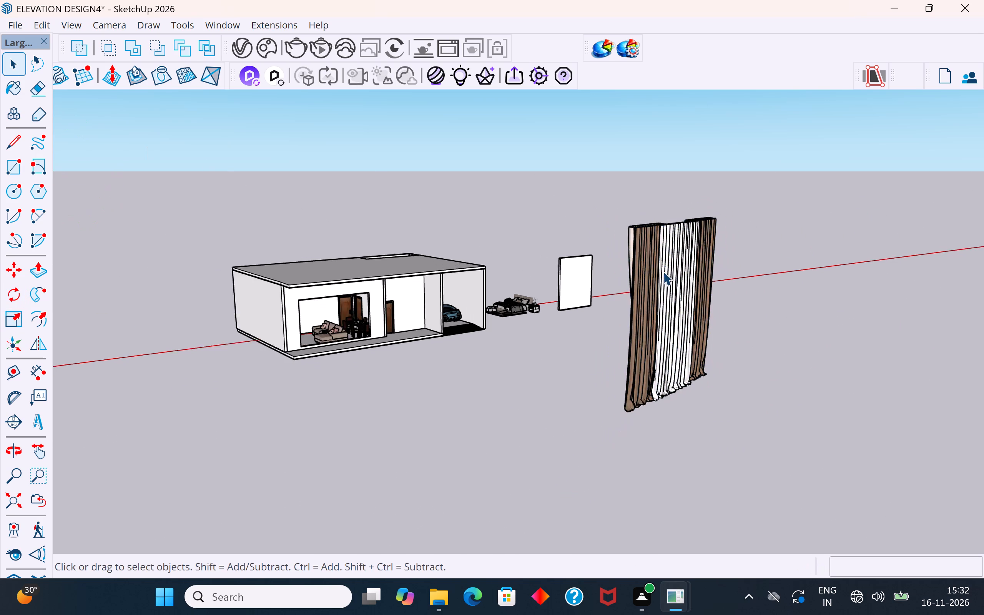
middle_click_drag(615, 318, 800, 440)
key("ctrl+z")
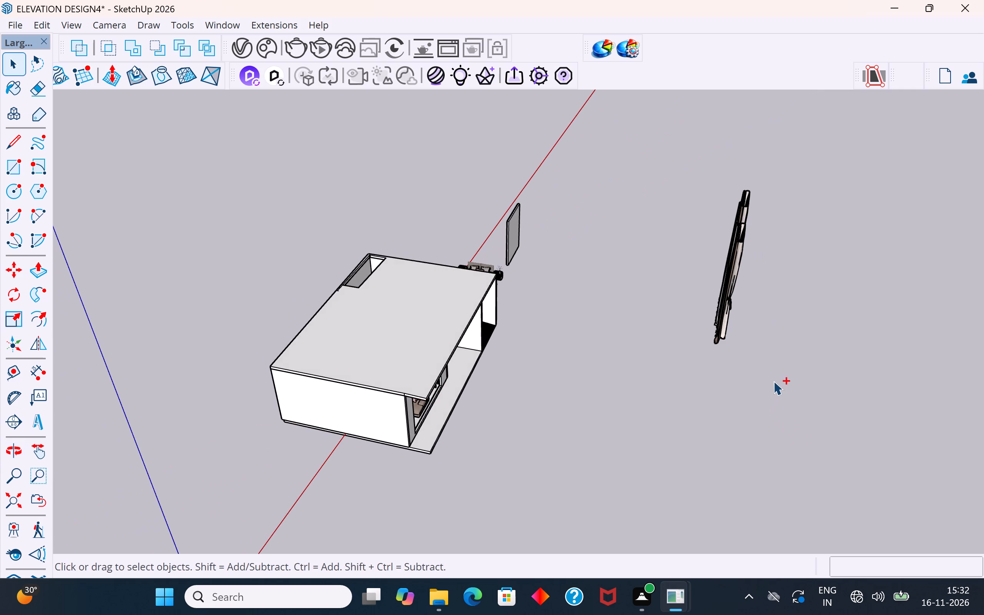
Scale the curtain uniformly about its centre to about 0.6 of its size.
middle_click_drag(839, 379, 530, 321)
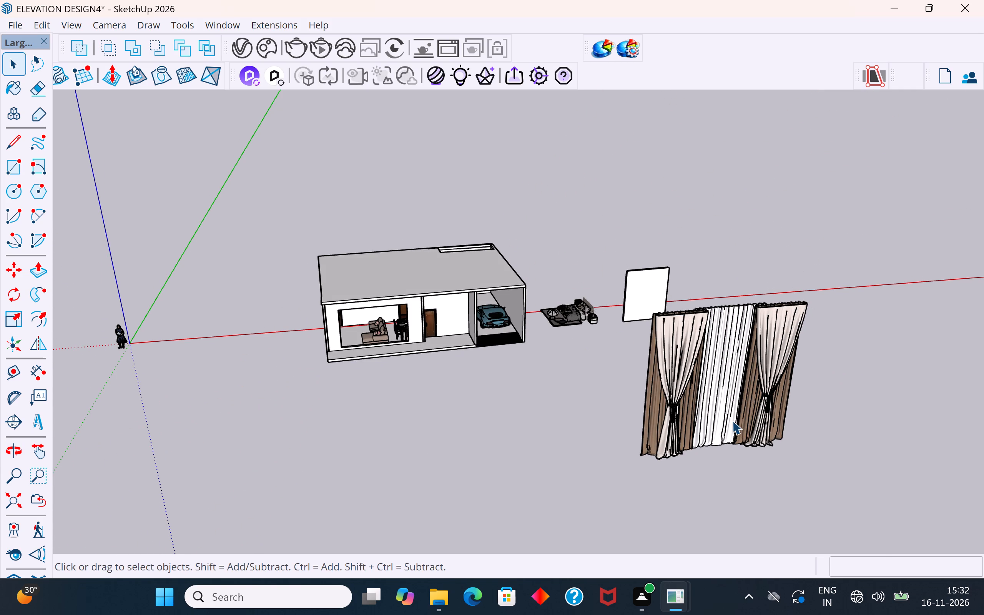
left_click(732, 421)
scroll(778, 332, "up", 3)
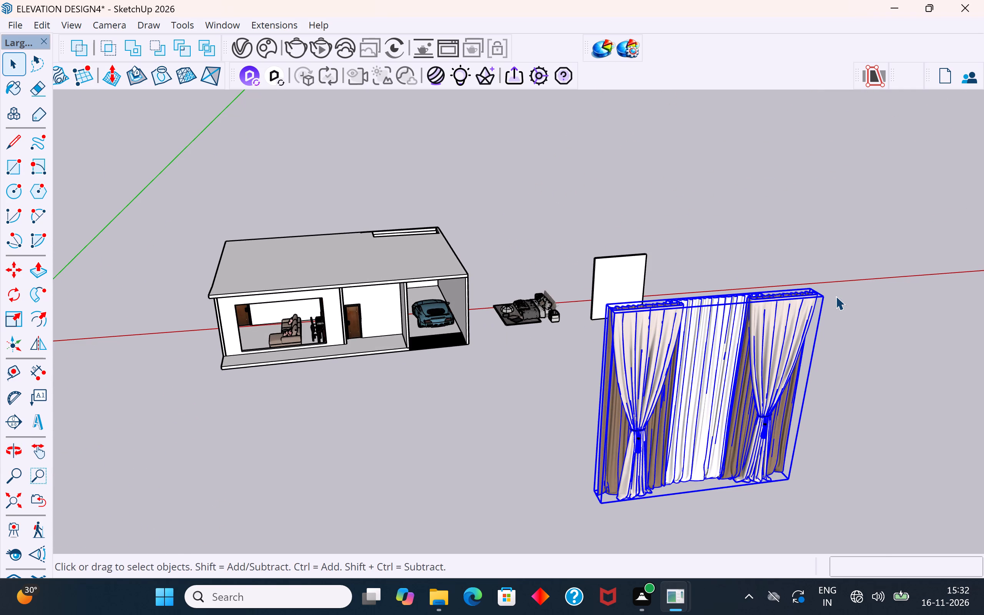
key("s")
scroll(808, 285, "up", 3)
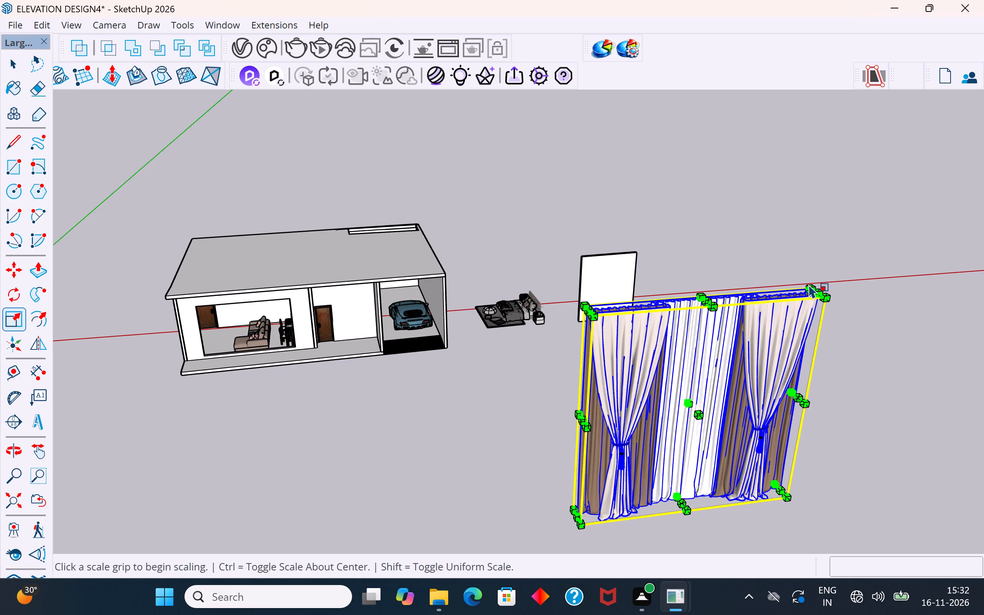
left_click_drag(812, 289, 733, 343, "ctrl")
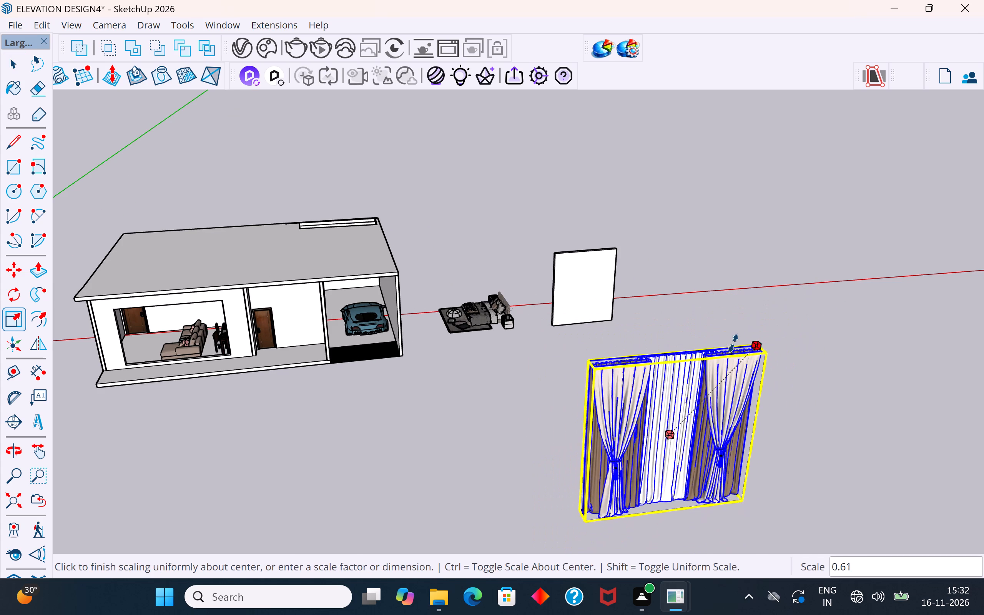
left_click_drag(733, 343, 725, 348, "ctrl")
left_click(11, 61)
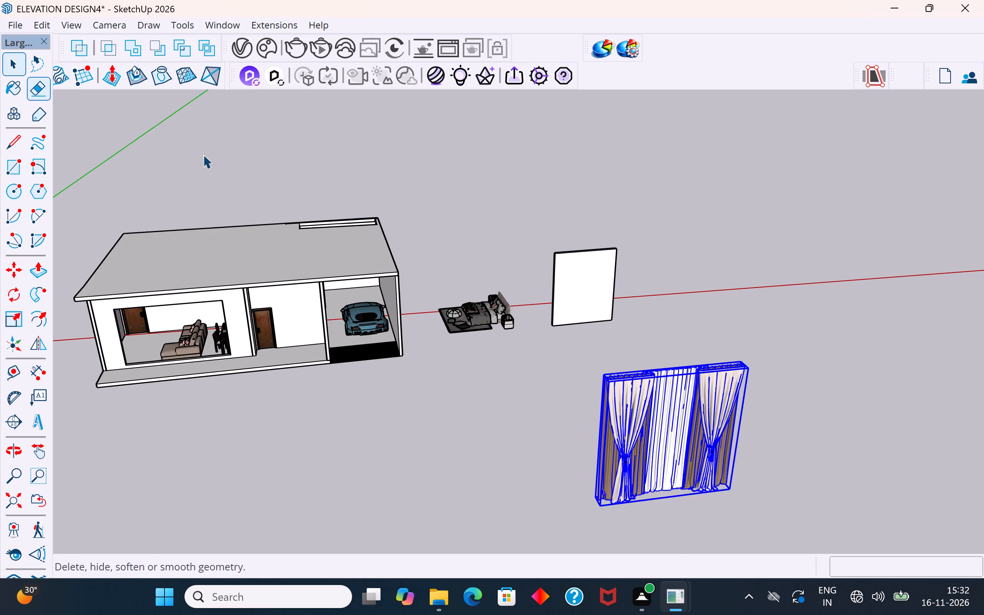
left_click(203, 155)
Move the curtain by its top corner about 71' 9" to the upper corner of the living room window, nearest the entrance door.
left_click(673, 401)
scroll(680, 388, "up", 1)
middle_click_drag(680, 388, 690, 344)
key("m")
left_click(775, 285)
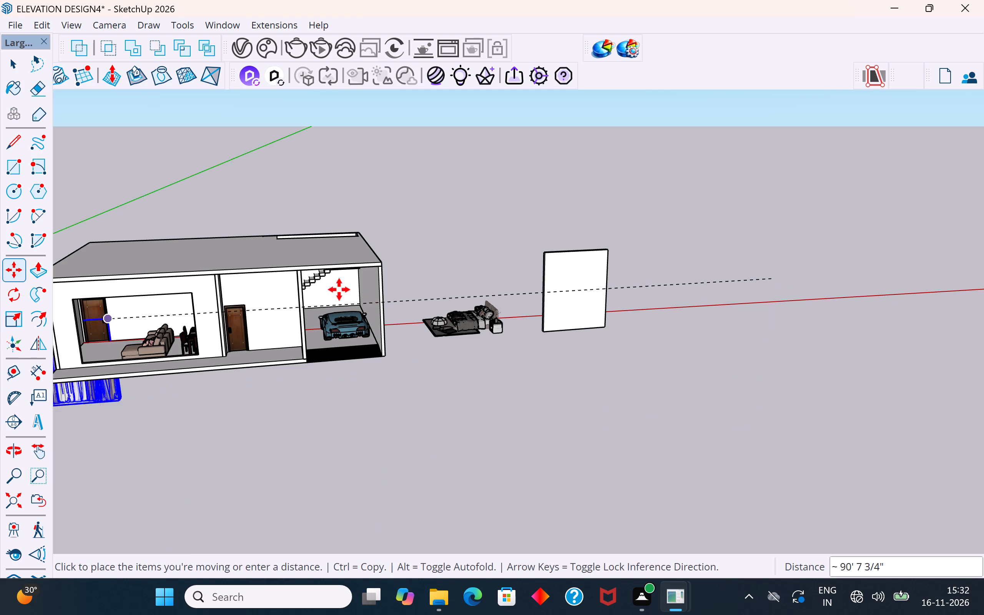
scroll(389, 304, "down", 3)
scroll(181, 304, "up", 4)
middle_click_drag(294, 339, 316, 336)
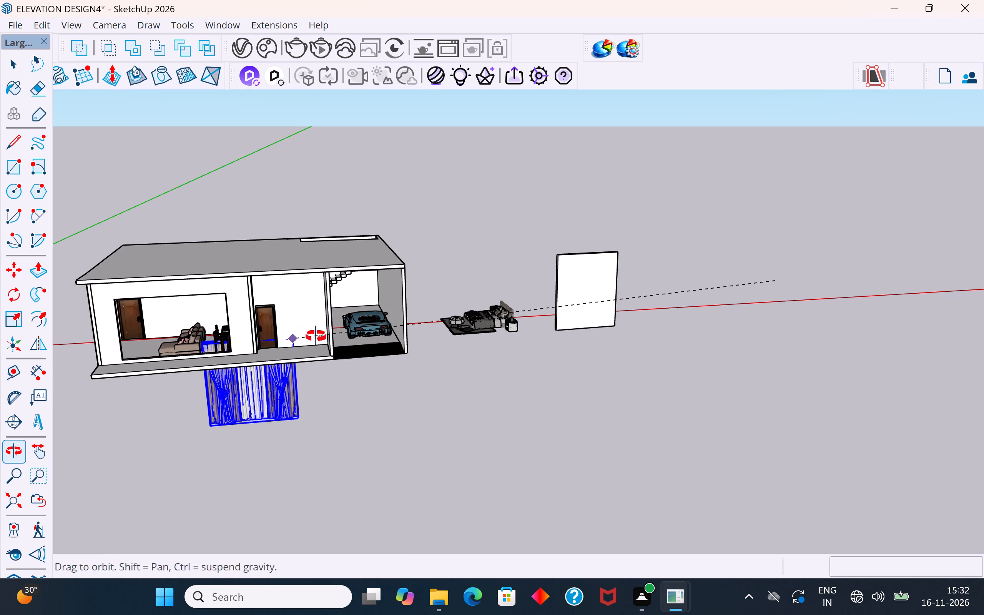
middle_click_drag(316, 336, 417, 315)
scroll(280, 307, "up", 3)
scroll(233, 291, "up", 1)
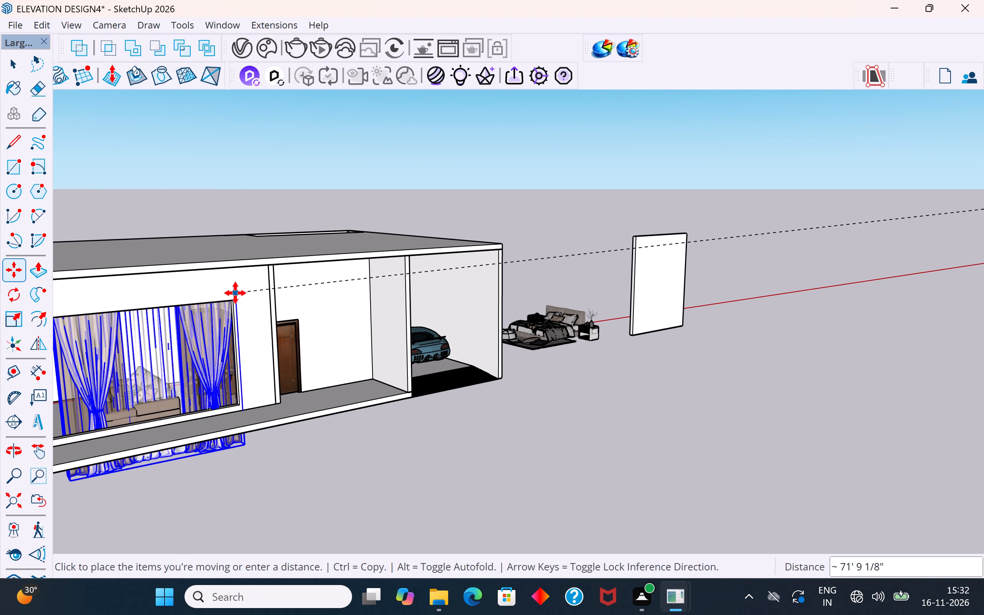
left_click(235, 293)
scroll(773, 357, "down", 4)
middle_click_drag(786, 419, 713, 474)
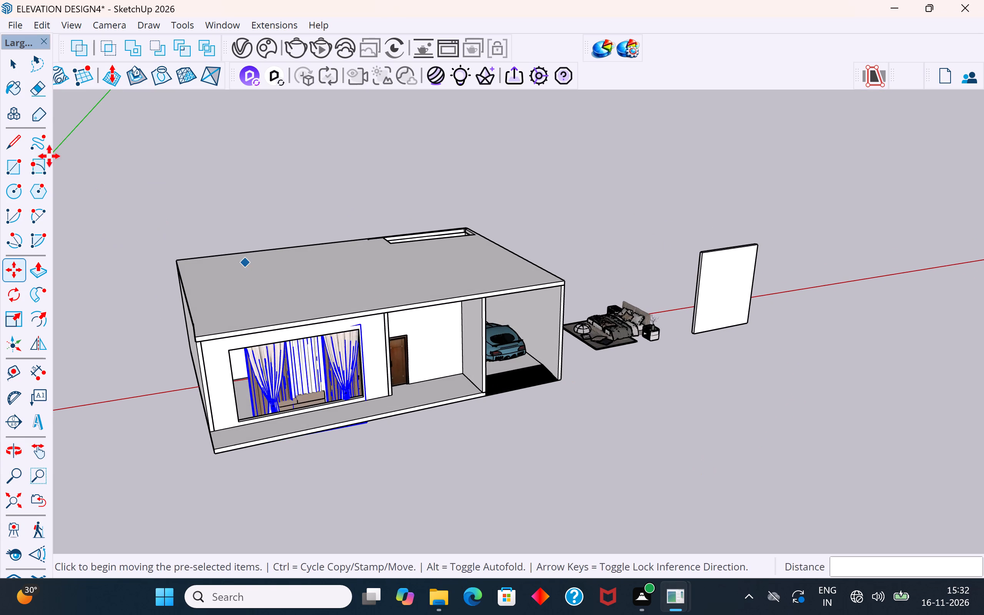
left_click(16, 62)
left_click(191, 181)
Scale the curtain's height from its bottom edge to 0.72 so it ends near the window sill.
middle_click_drag(313, 389, 323, 355)
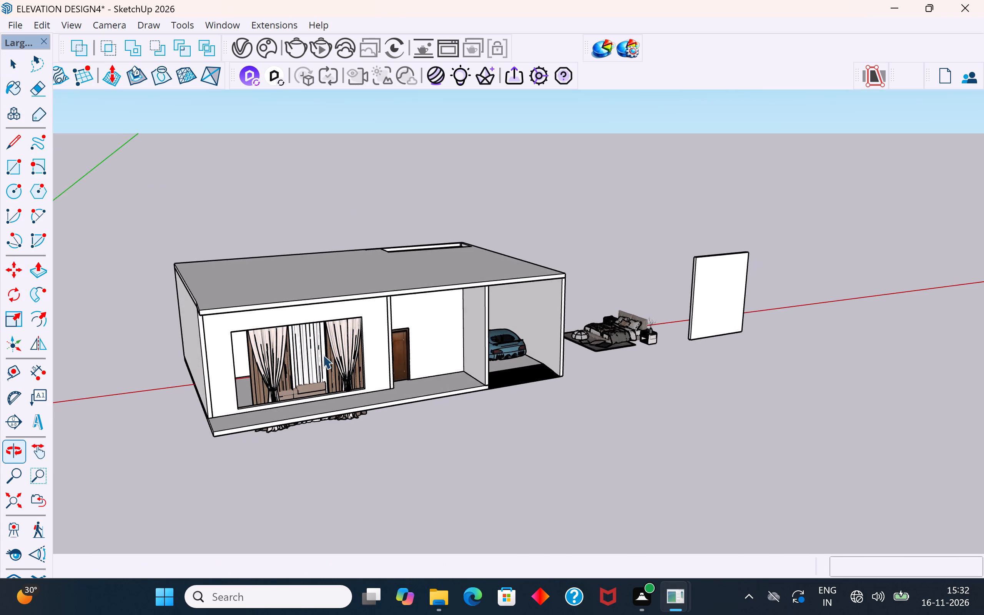
scroll(317, 348, "up", 6)
left_click(317, 348)
key("s")
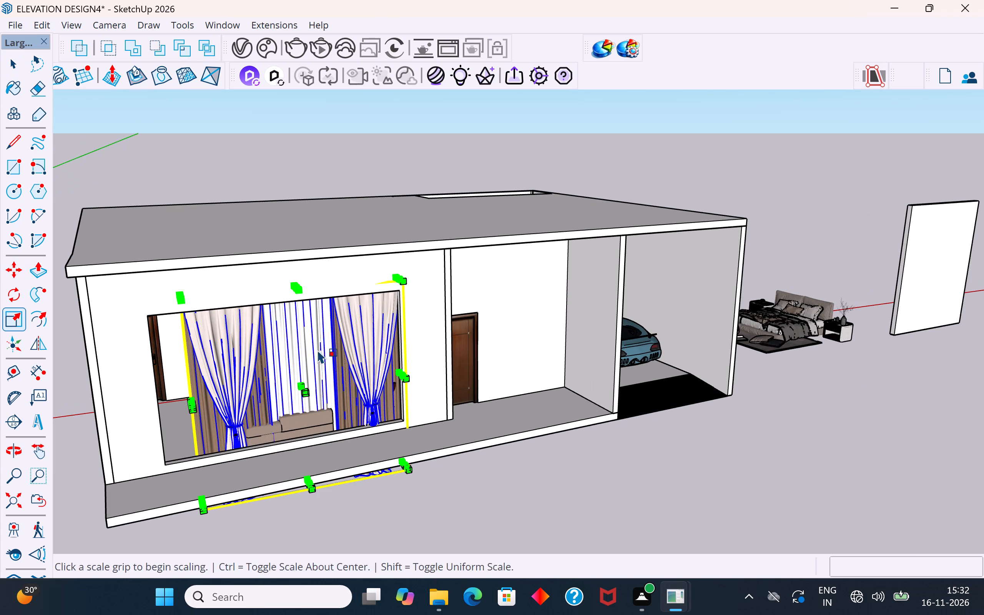
scroll(302, 483, "up", 4)
left_click(312, 484)
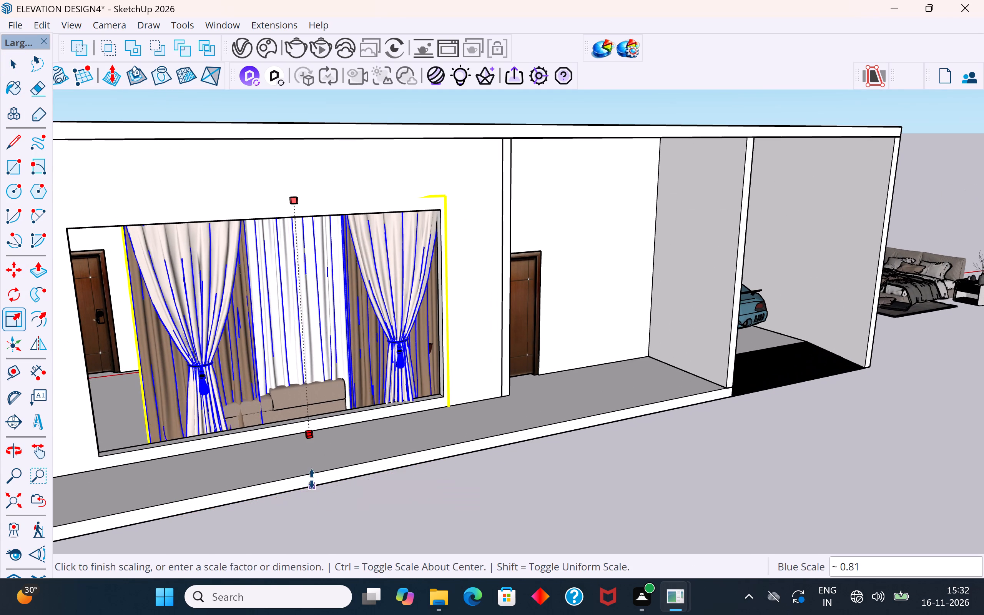
left_click(309, 410)
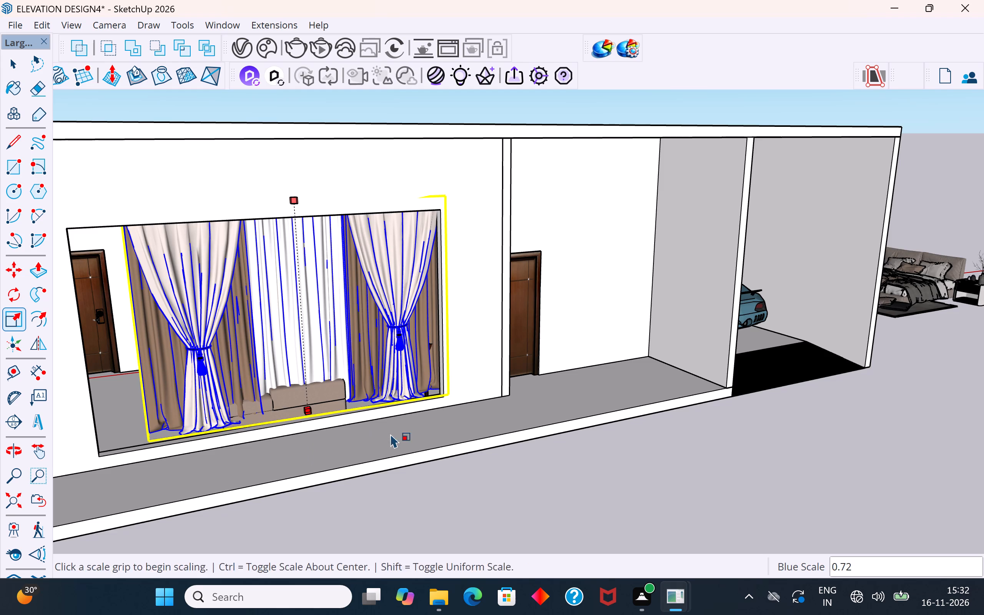
Scale the curtain's width from its outer side to about 1.14 so it spans the living room window opening.
middle_click_drag(453, 449, 513, 436)
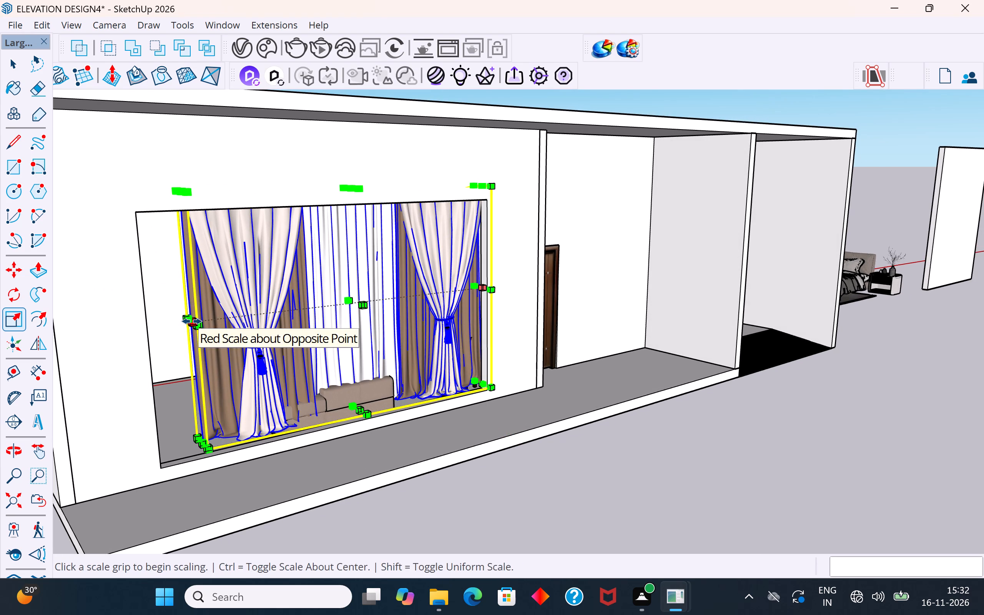
left_click(192, 321)
left_click(146, 332)
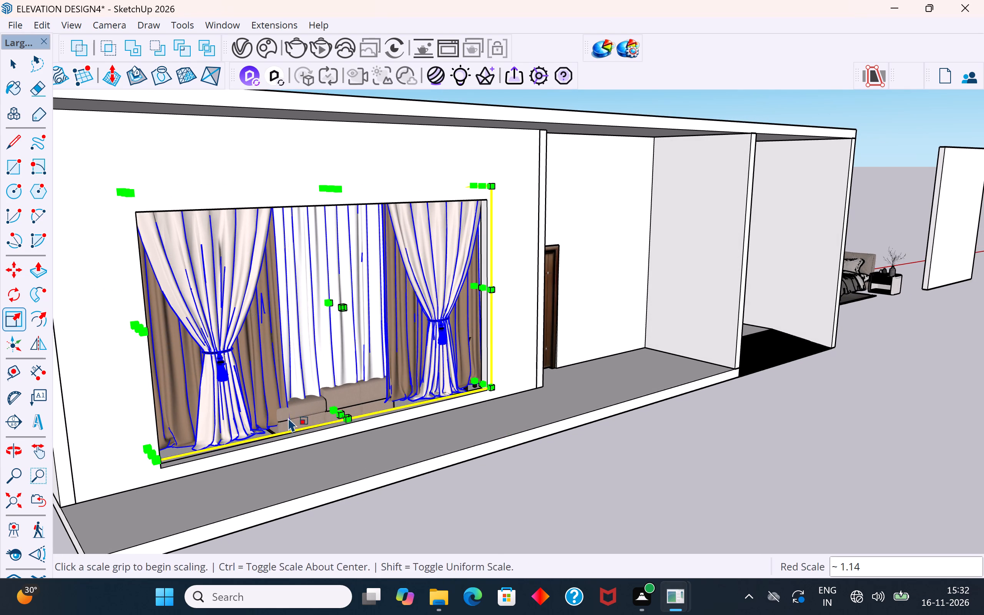
middle_click_drag(292, 420, 366, 466)
left_click(18, 68)
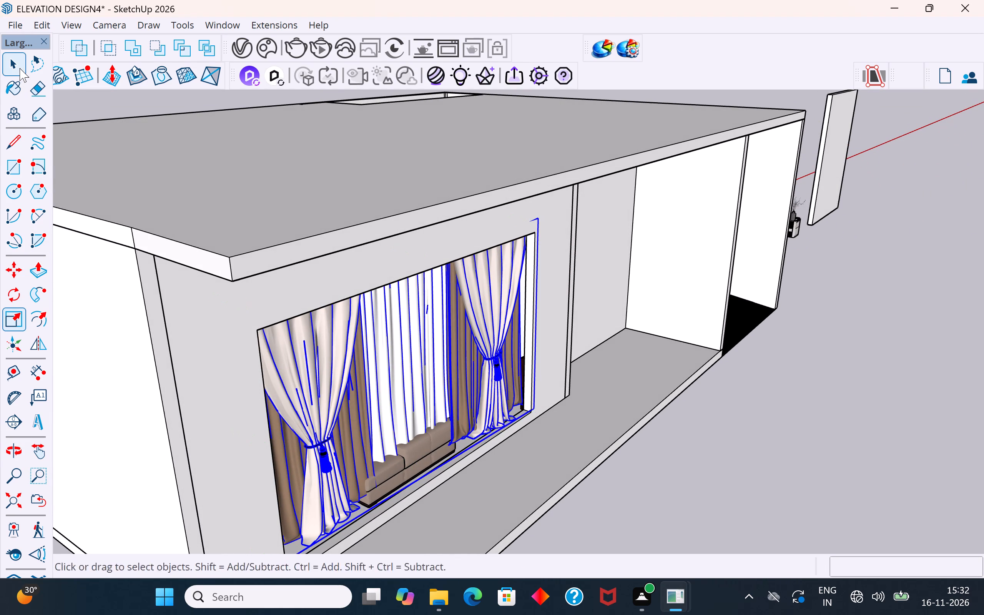
left_click(107, 105)
left_click(766, 402)
Move the curtain slightly by its lower corner to the window opening's lower corner nearest the entrance door.
scroll(487, 378, "down", 3)
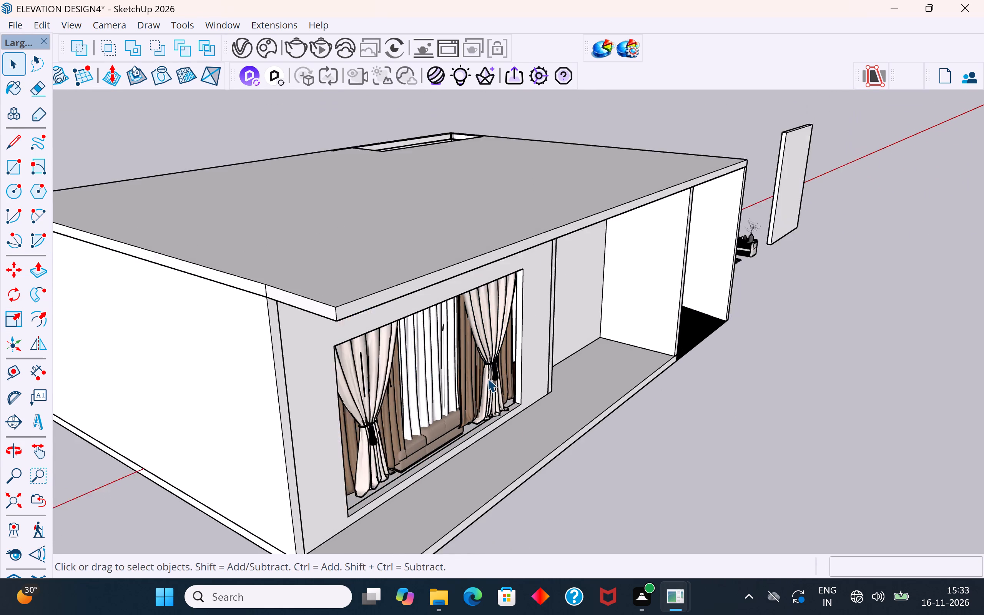
scroll(487, 378, "down", 2)
middle_click_drag(484, 431, 453, 342)
left_click(447, 311)
scroll(447, 341, "up", 4)
middle_click_drag(468, 355, 469, 355)
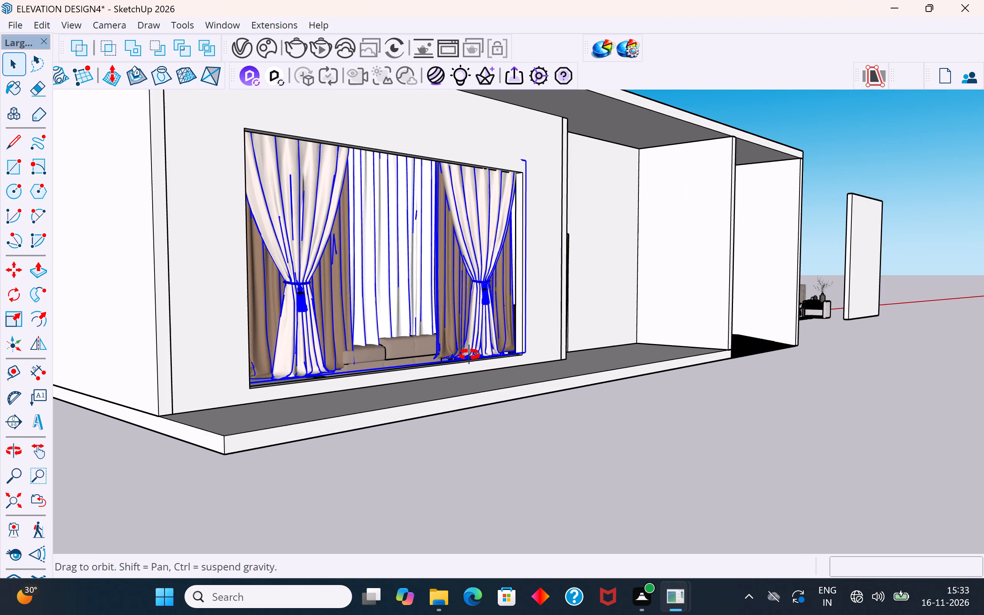
middle_click_drag(469, 355, 473, 365)
scroll(487, 373, "up", 6)
middle_click_drag(539, 367, 504, 401)
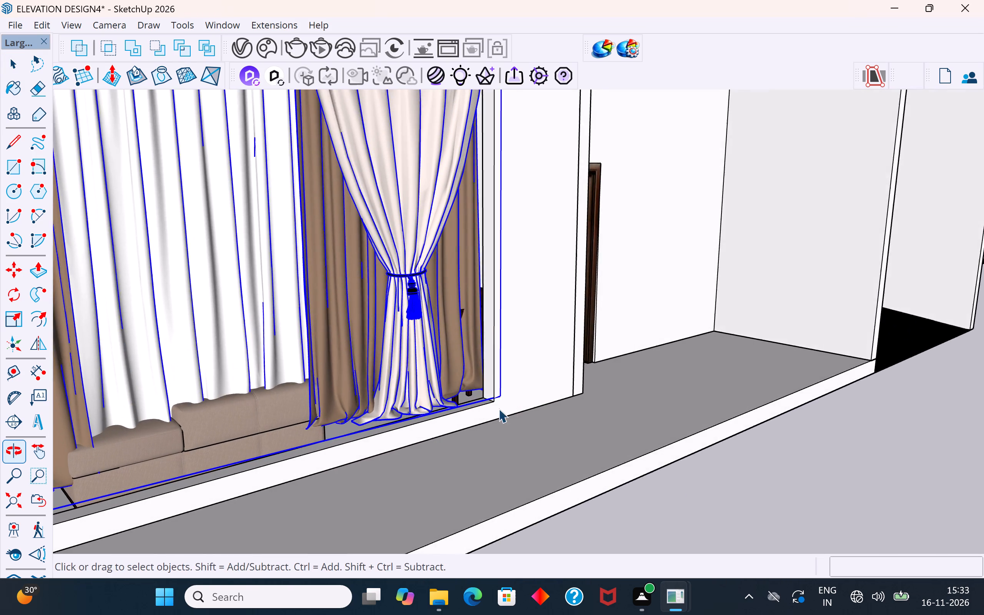
scroll(495, 407, "up", 3)
key("m")
left_click(504, 393)
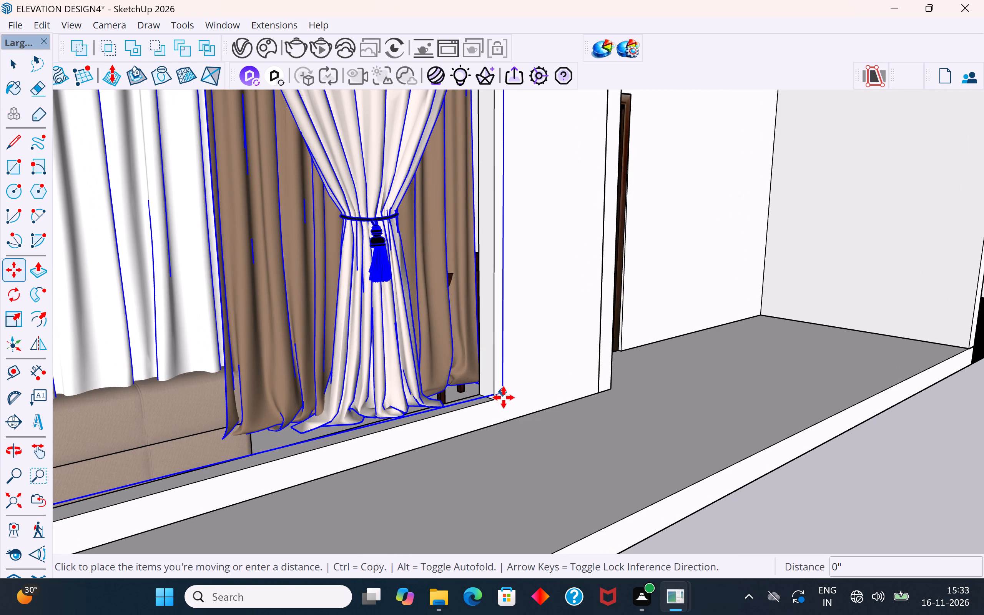
left_click(497, 403)
scroll(577, 459, "down", 5)
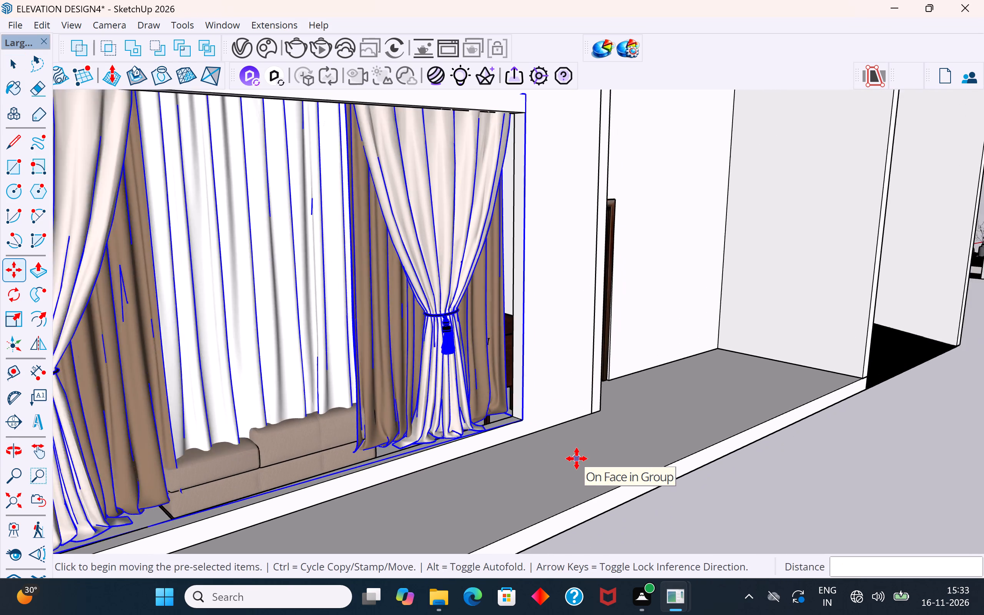
scroll(577, 459, "down", 4)
middle_click_drag(577, 459, 660, 405)
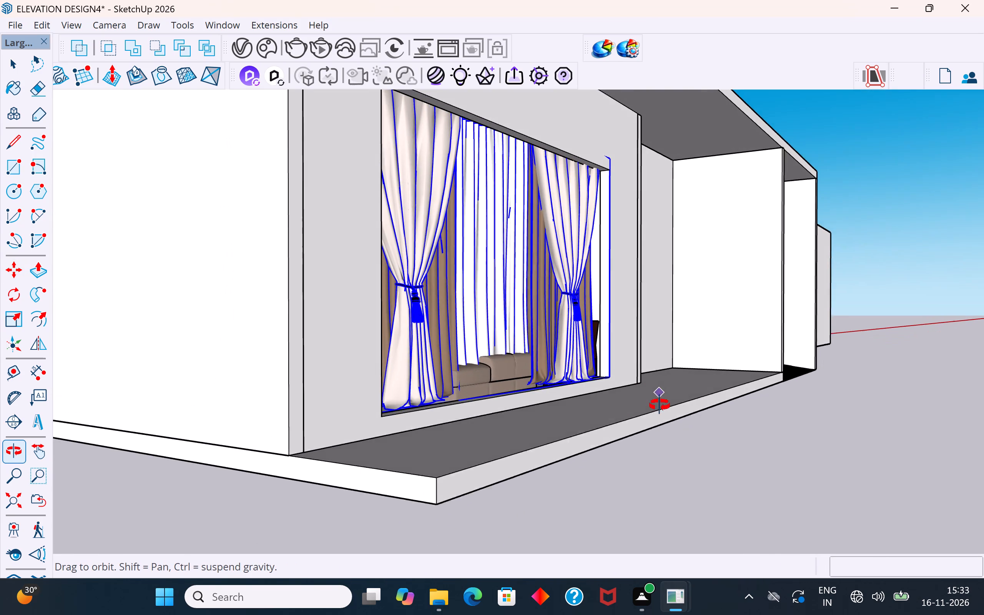
middle_click_drag(660, 405, 660, 406)
left_click(17, 69)
left_click(761, 483)
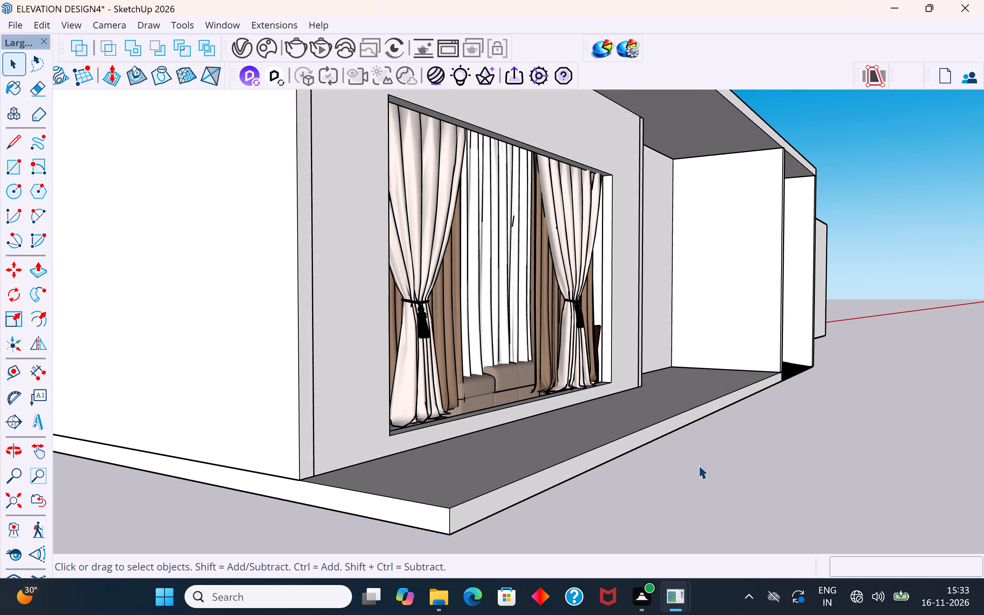
Move the living room sofa 5" into the room, away from the window curtain.
left_click(503, 374)
middle_click_drag(515, 380, 502, 426)
scroll(502, 457, "up", 3)
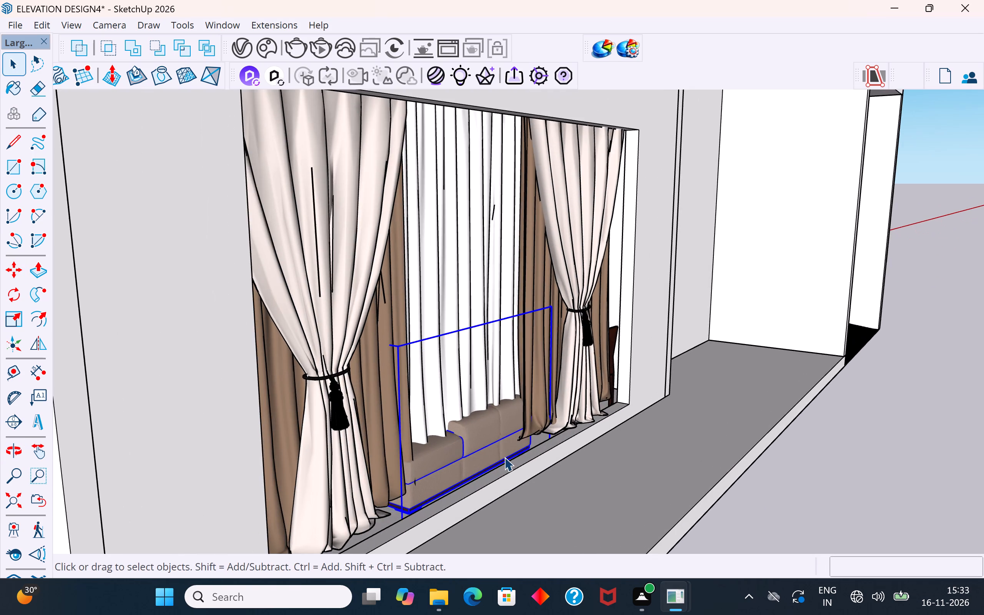
scroll(504, 457, "down", 5)
middle_click_drag(501, 477, 481, 509)
scroll(480, 341, "down", 3)
middle_click_drag(465, 458, 464, 484)
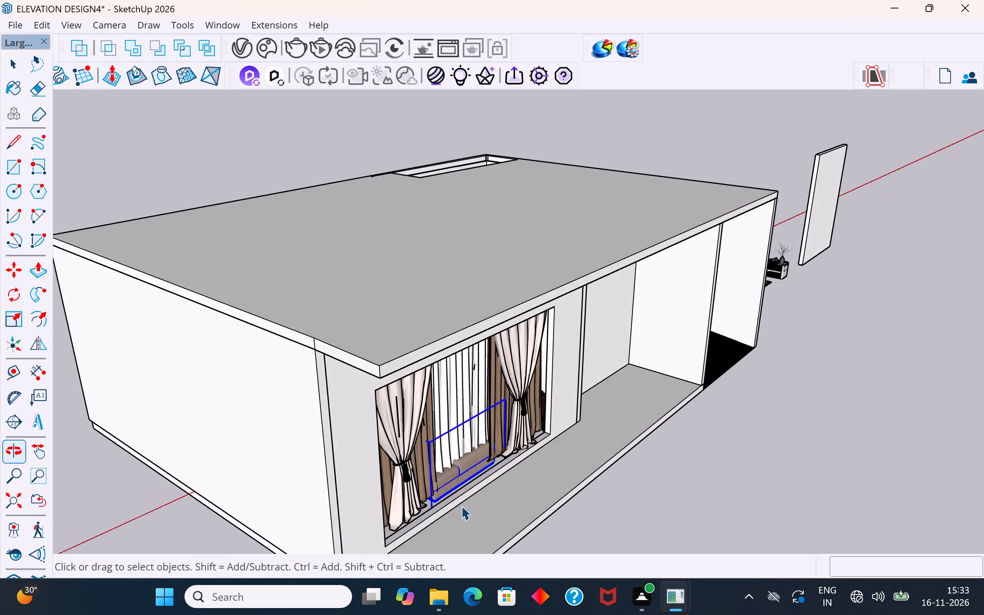
scroll(461, 506, "up", 11)
key("m")
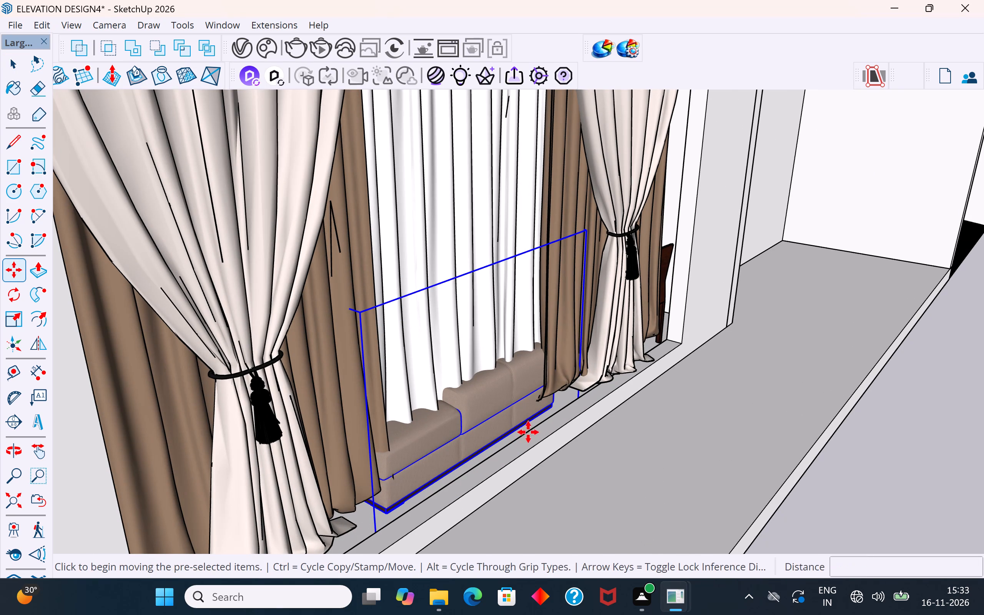
left_click(583, 409)
left_click(565, 401)
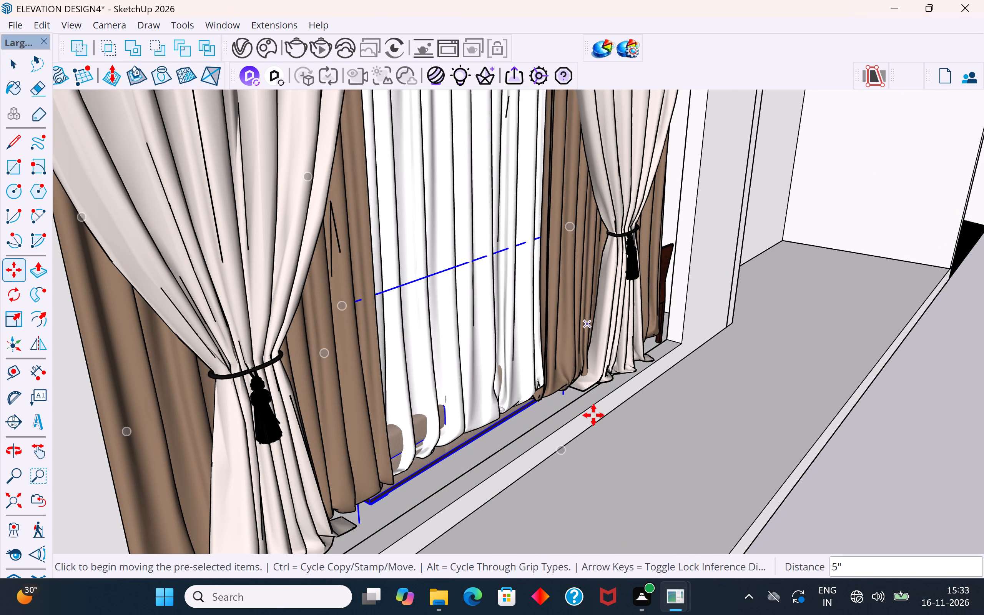
left_click(14, 74)
left_click(893, 465)
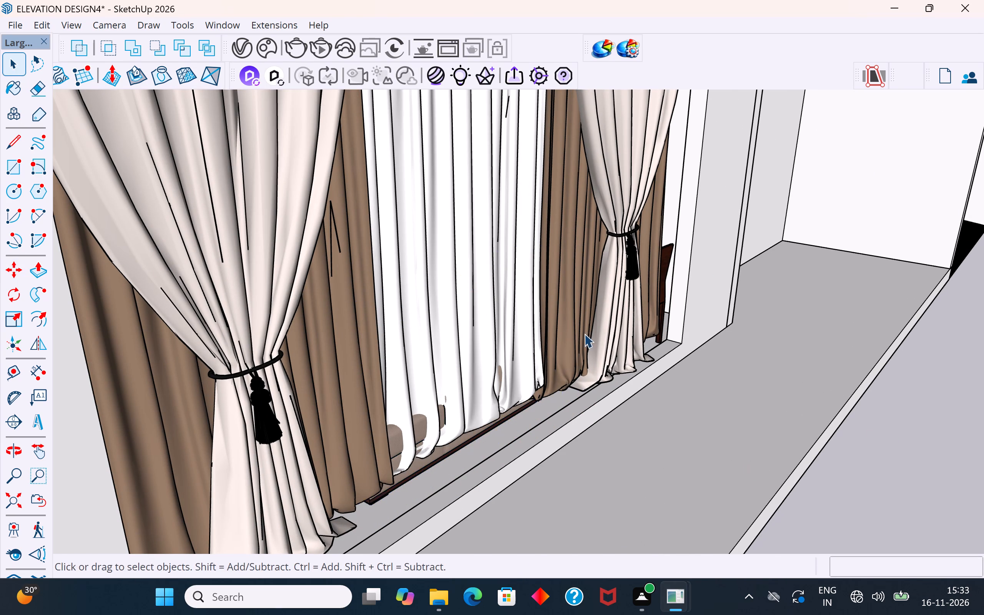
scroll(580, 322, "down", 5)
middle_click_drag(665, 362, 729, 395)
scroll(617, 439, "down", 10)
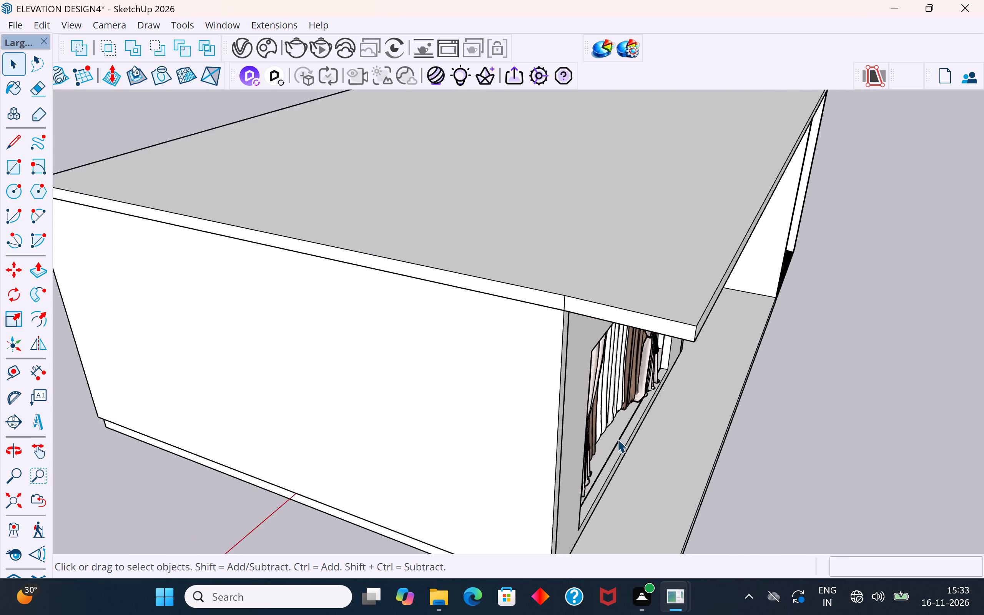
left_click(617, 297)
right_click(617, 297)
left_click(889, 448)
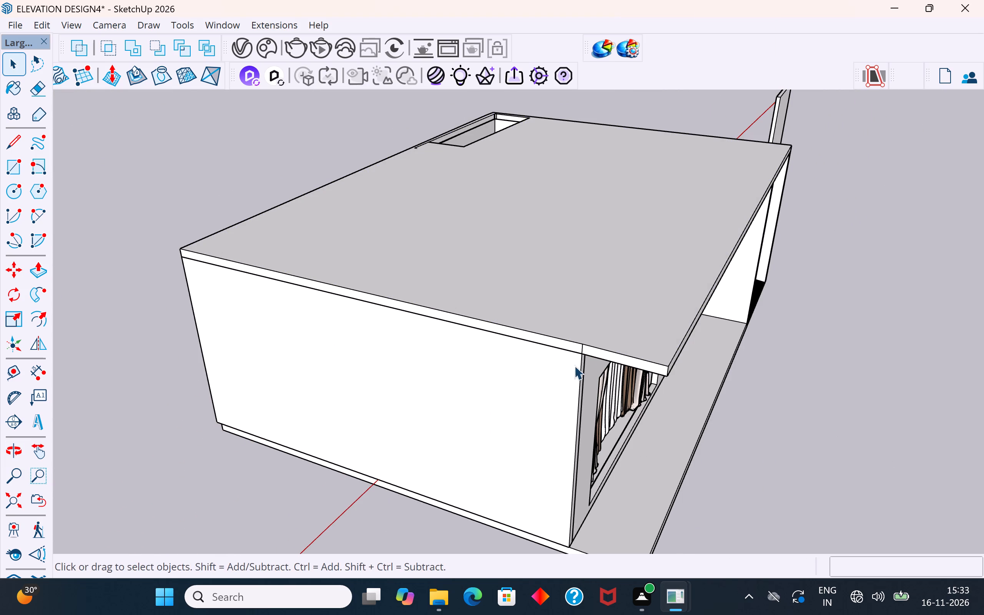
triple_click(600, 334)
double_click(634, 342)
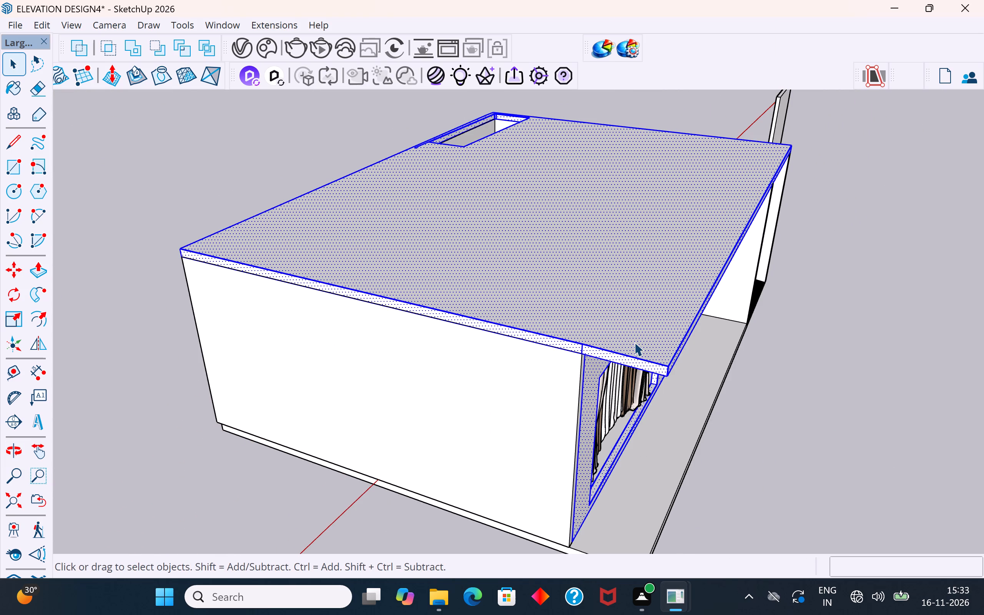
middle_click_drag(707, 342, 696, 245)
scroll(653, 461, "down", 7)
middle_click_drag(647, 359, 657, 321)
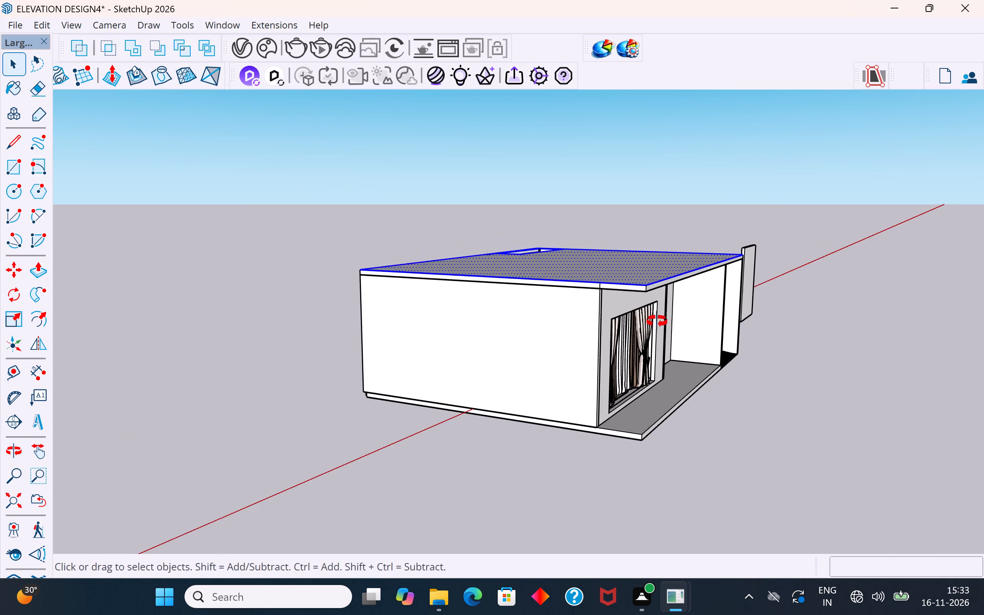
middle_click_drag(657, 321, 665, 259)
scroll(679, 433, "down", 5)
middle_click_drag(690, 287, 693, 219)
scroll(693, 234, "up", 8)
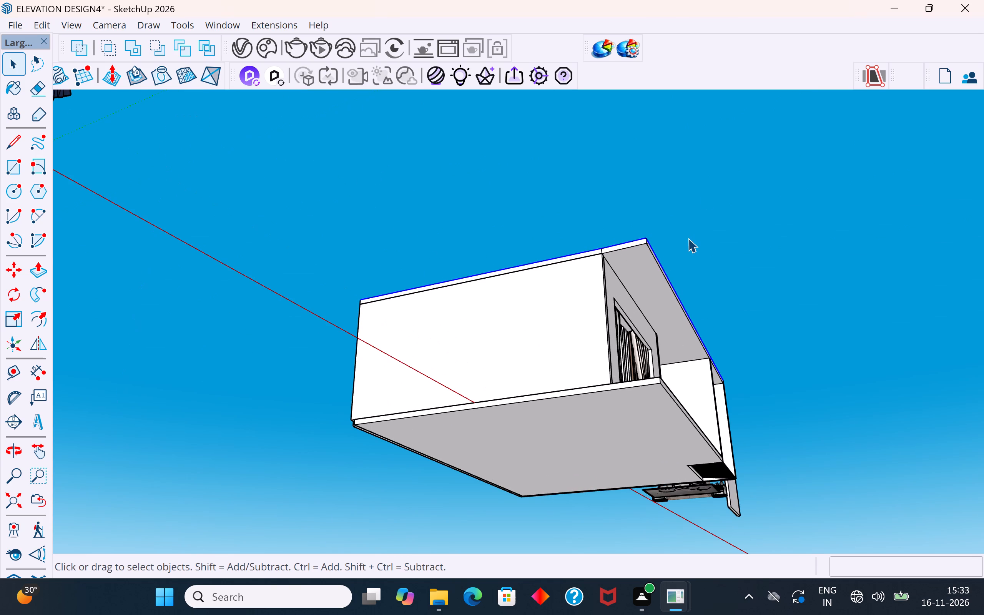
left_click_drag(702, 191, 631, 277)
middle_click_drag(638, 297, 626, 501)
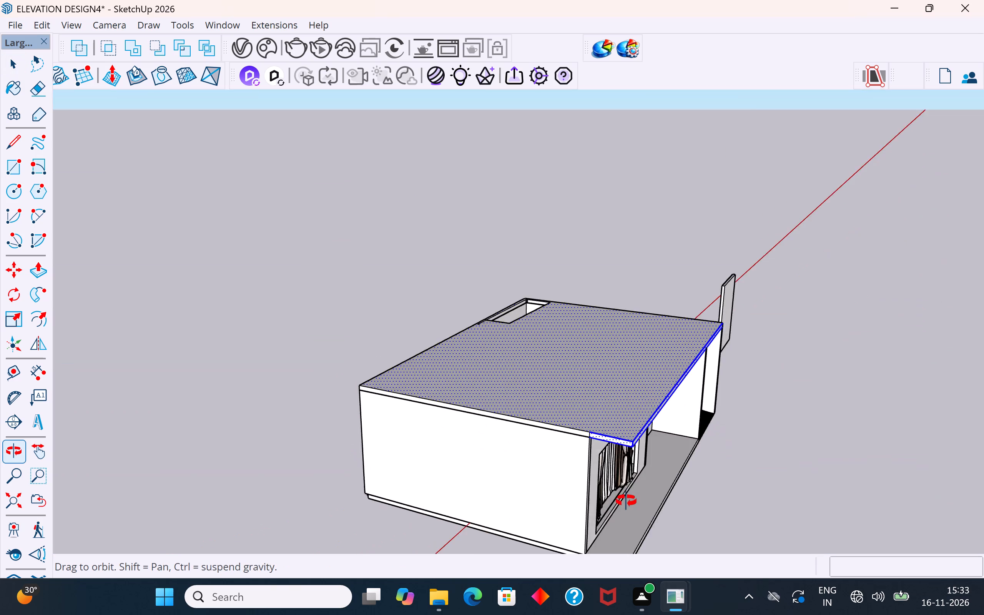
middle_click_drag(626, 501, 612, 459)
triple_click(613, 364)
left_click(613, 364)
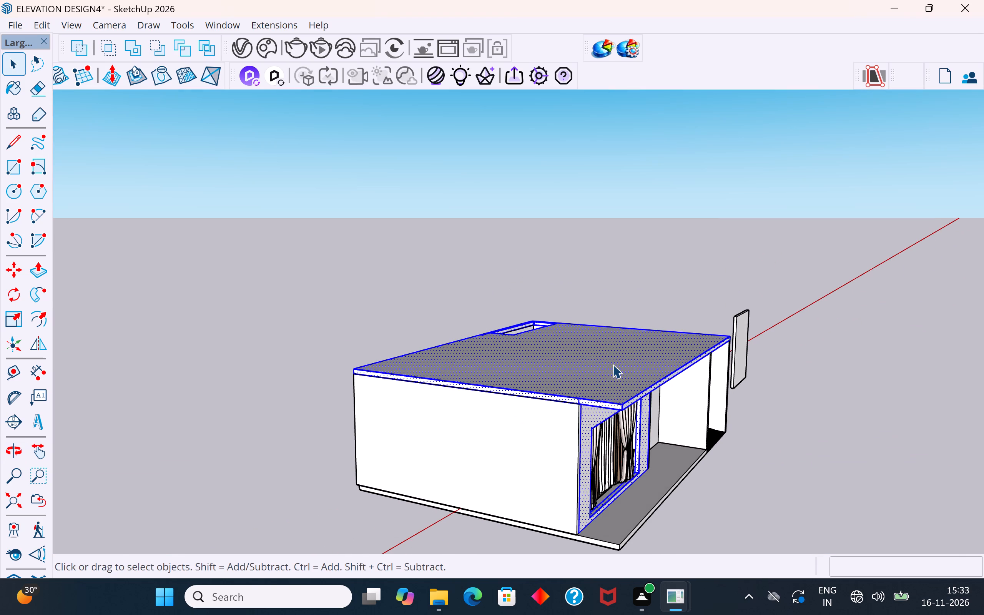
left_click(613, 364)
Select the roof slab's front overhang and top, plus the slab's edge face and upper edge above the living room side wall.
middle_click_drag(632, 364, 658, 266)
scroll(665, 278, "up", 2)
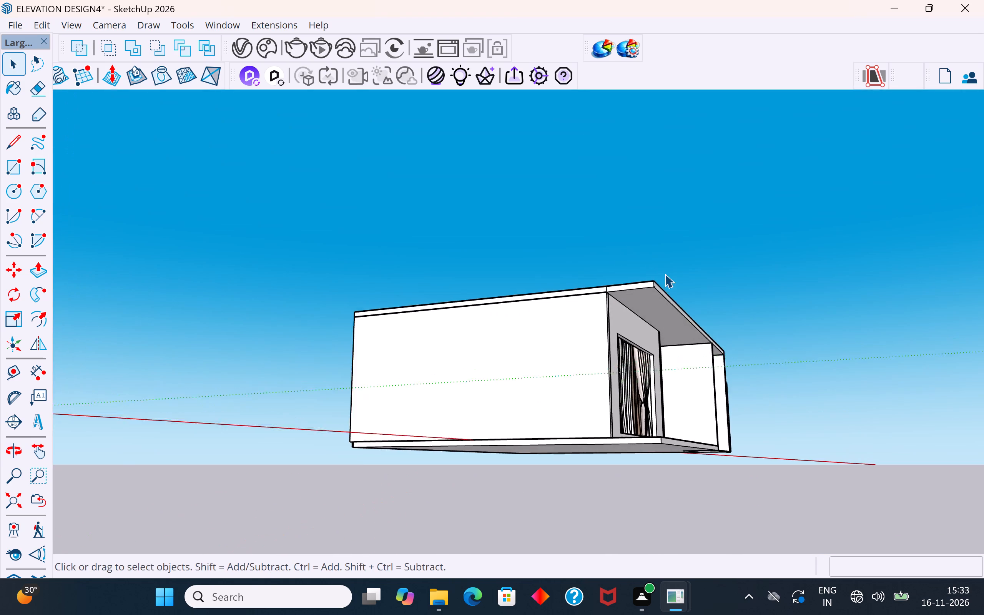
scroll(665, 274, "up", 6)
left_click_drag(714, 263, 602, 351)
middle_click_drag(643, 364, 651, 362)
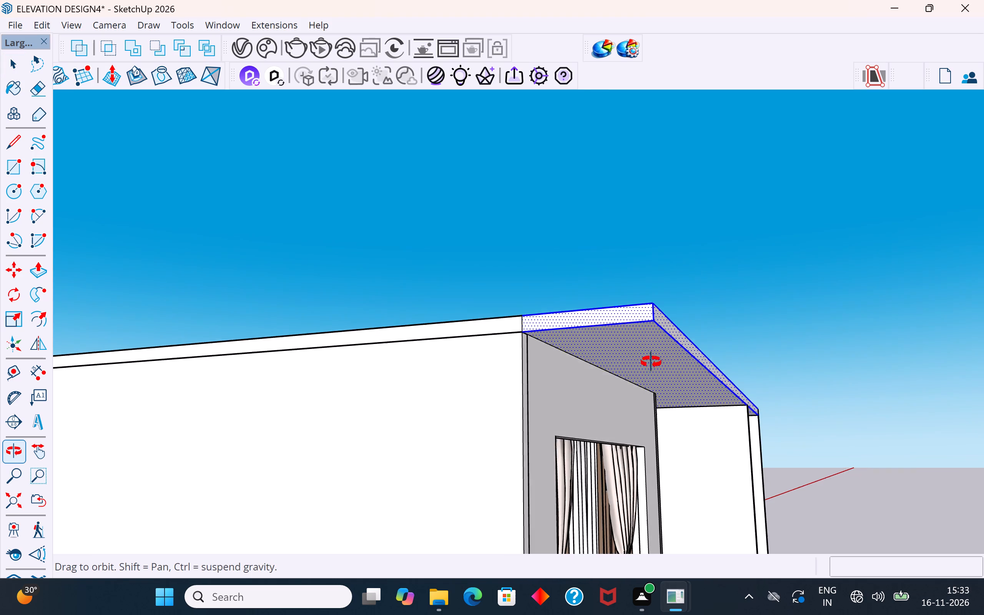
middle_click_drag(651, 362, 715, 390)
scroll(582, 389, "up", 3)
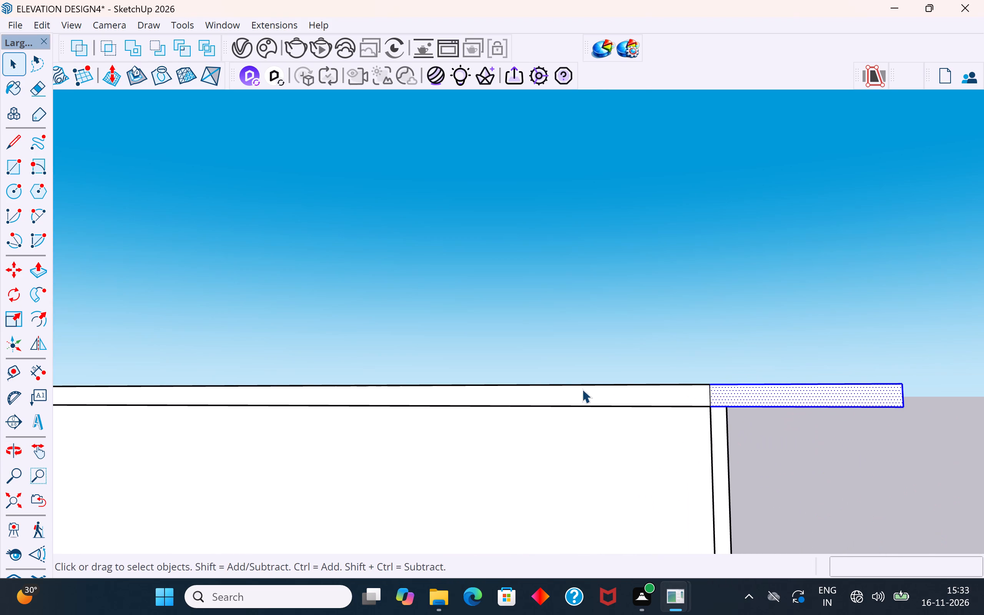
left_click(588, 400, "shift")
middle_click_drag(623, 419, 623, 459)
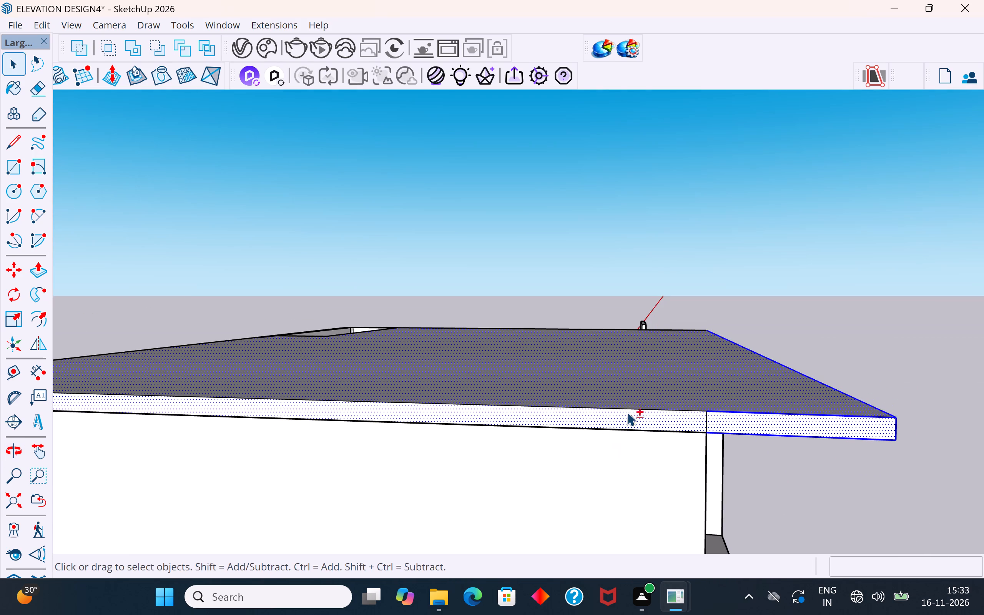
left_click(631, 409, "shift")
middle_click_drag(746, 412, 789, 470)
scroll(796, 449, "up", 1)
scroll(820, 352, "down", 7)
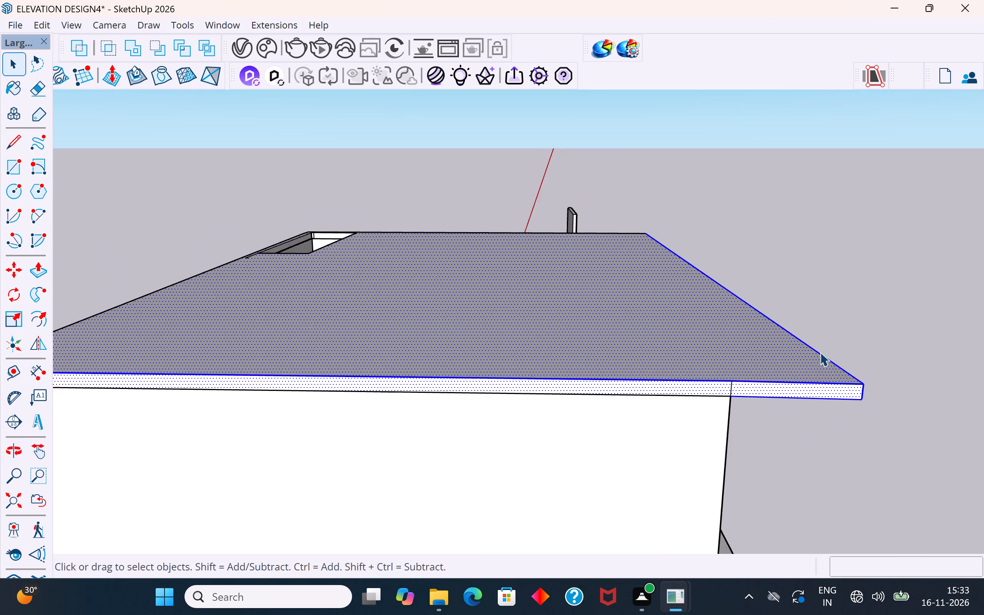
scroll(820, 352, "down", 4)
Add the roof slab's long rear edge face and its upper and lower edges to the selection, including the adjoining side's lower edge.
middle_click_drag(223, 507, 497, 500)
scroll(775, 354, "up", 8)
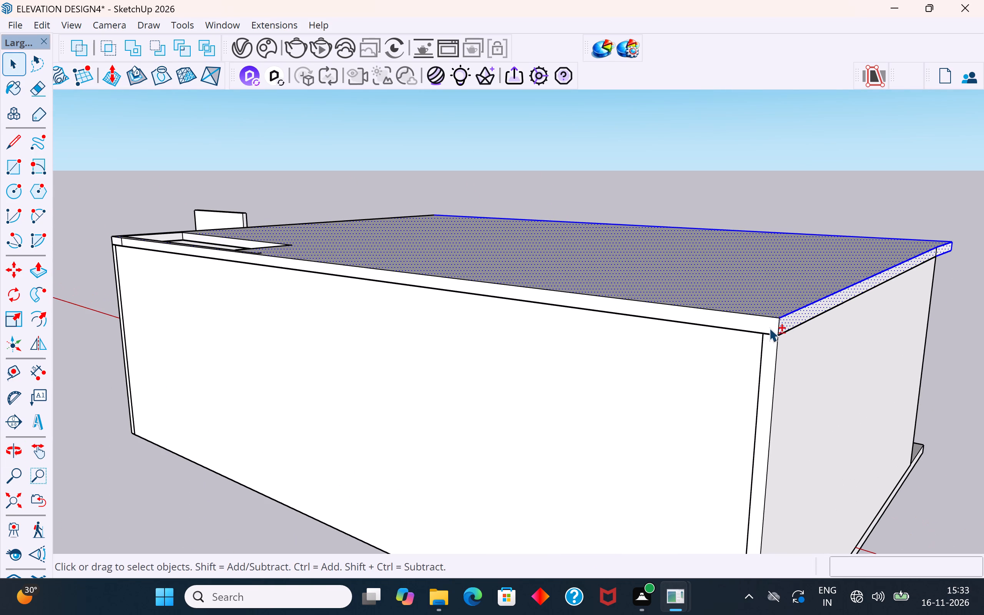
left_click(767, 326, "shift")
scroll(767, 319, "up", 4, "shift")
left_click(773, 316, "shift")
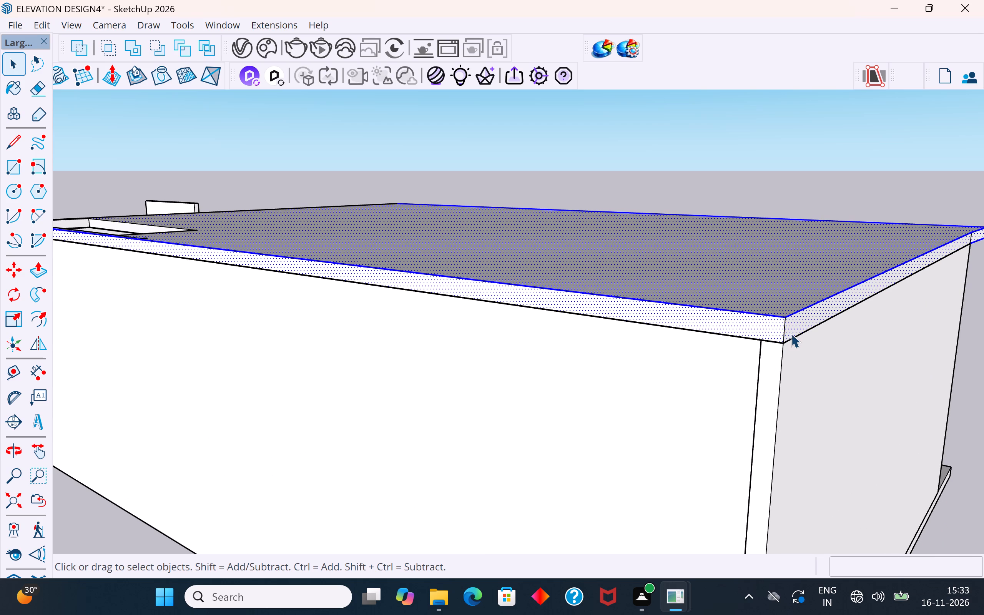
left_click(798, 333, "shift")
scroll(796, 335, "up", 6)
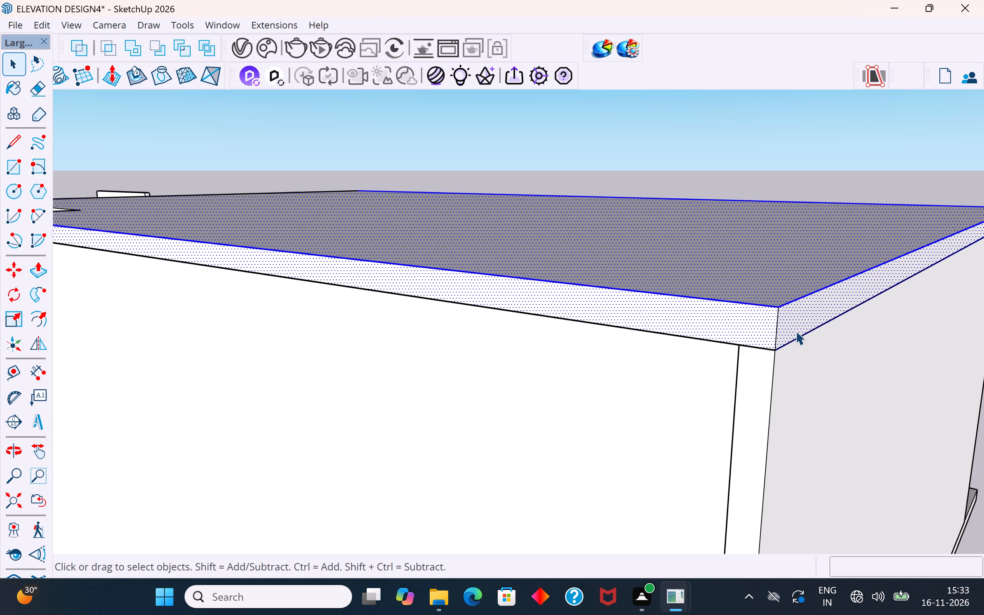
scroll(796, 331, "up", 8)
scroll(745, 378, "up", 3)
left_click(724, 381, "shift")
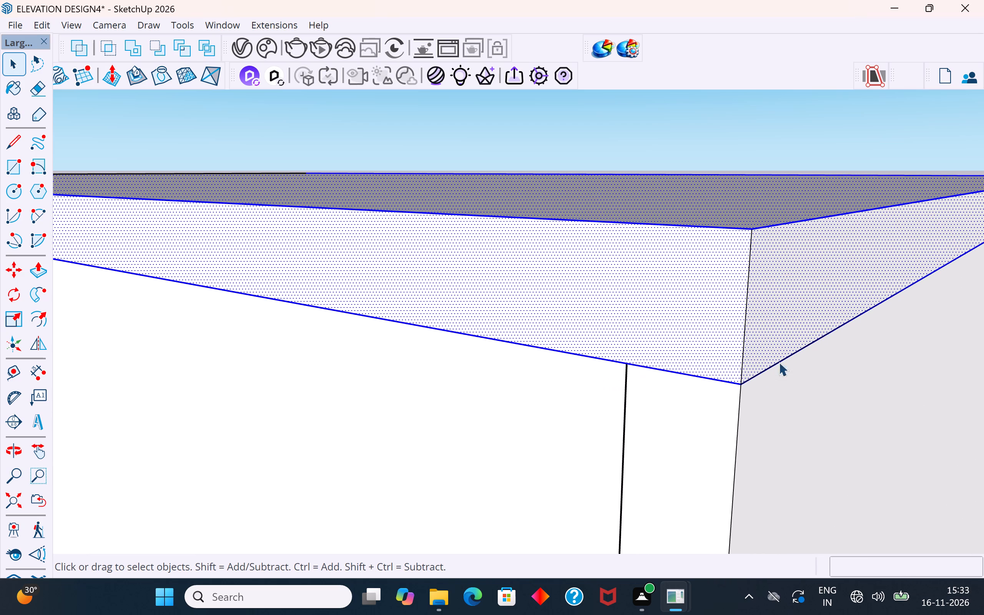
scroll(816, 340, "down", 20)
scroll(816, 340, "down", 6)
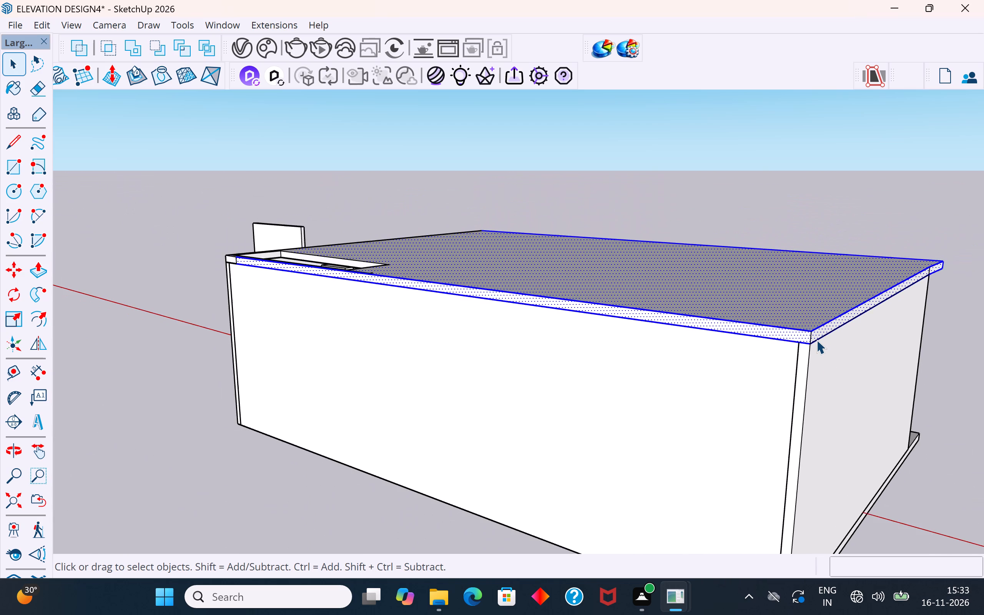
Add the roof slab's garage-side edge face with its upper and lower edges to the selection, and group the whole selection.
middle_click_drag(810, 357, 347, 413)
scroll(493, 316, "down", 9)
middle_click_drag(639, 417, 360, 512)
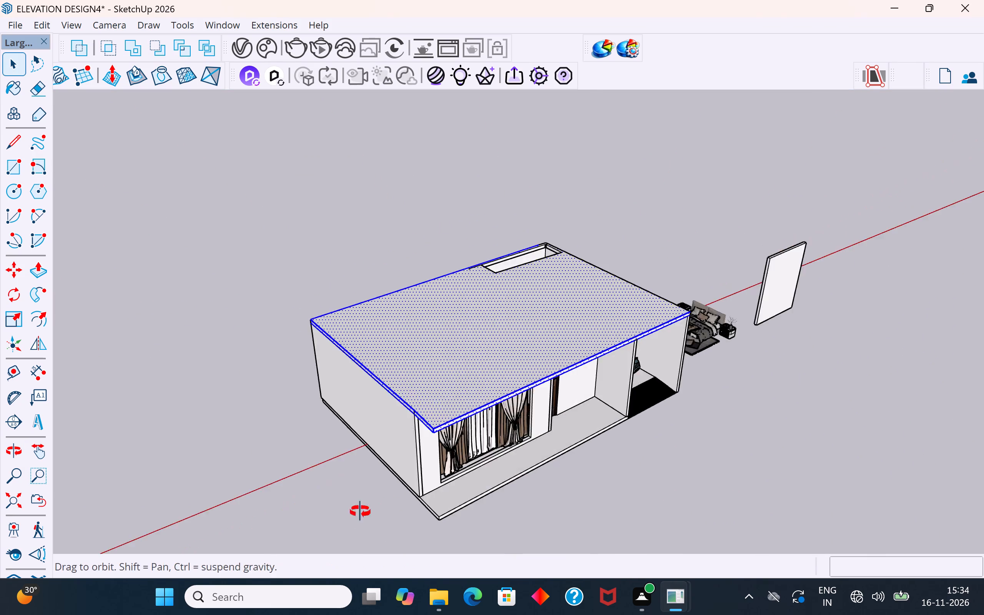
middle_click_drag(360, 512, 224, 506)
scroll(224, 506, "down", 1)
scroll(598, 456, "up", 4)
middle_click_drag(541, 399, 508, 271)
scroll(508, 271, "up", 11)
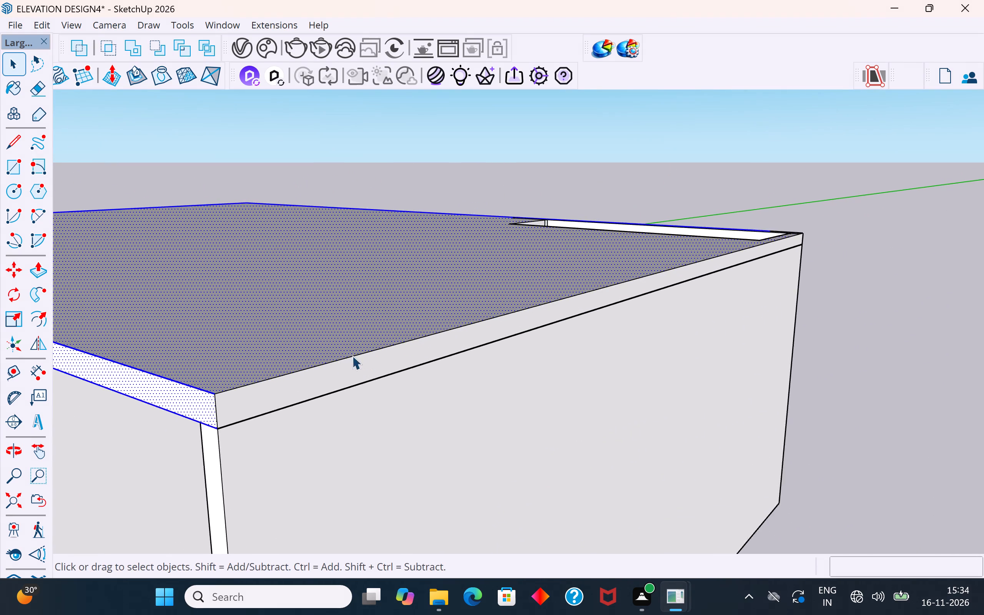
scroll(352, 356, "up", 3)
left_click(338, 360, "shift")
left_click(342, 372, "shift")
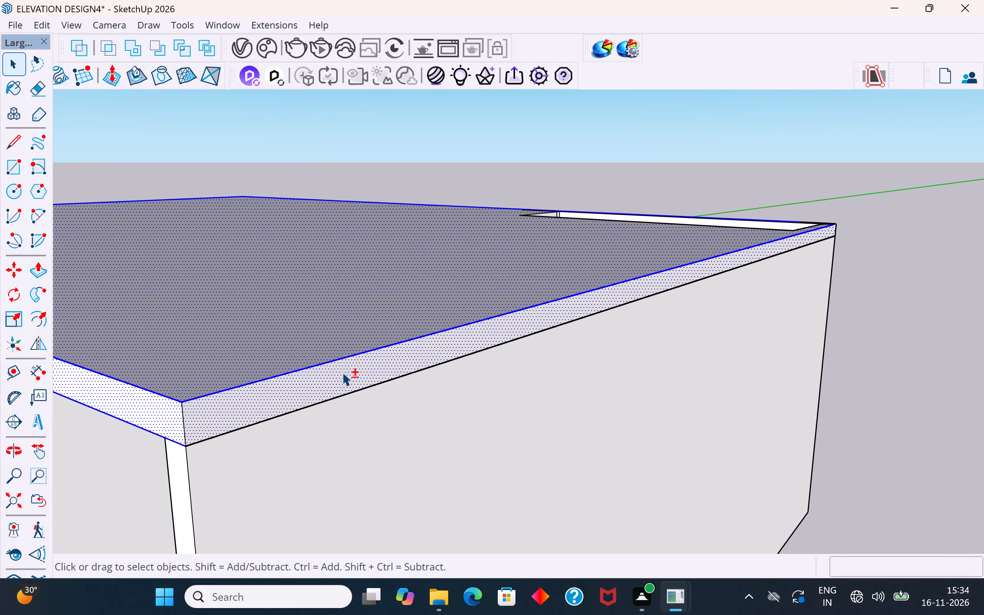
left_click(361, 388, "shift")
right_click(361, 388)
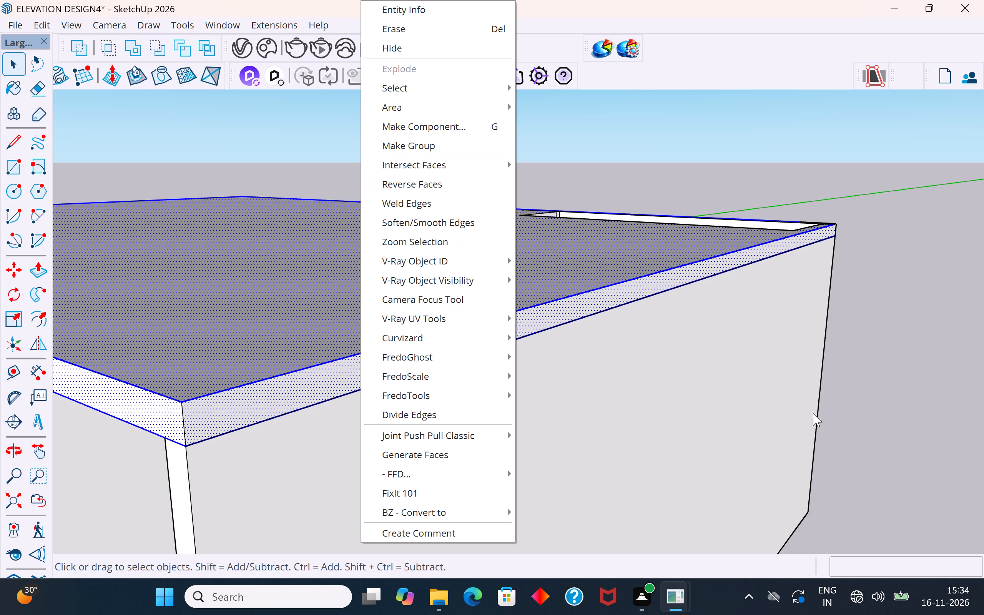
left_click(440, 149)
Try to group the front edge face and underside inside the roof slab group.
scroll(776, 371, "down", 3)
middle_click_drag(790, 371, 824, 210)
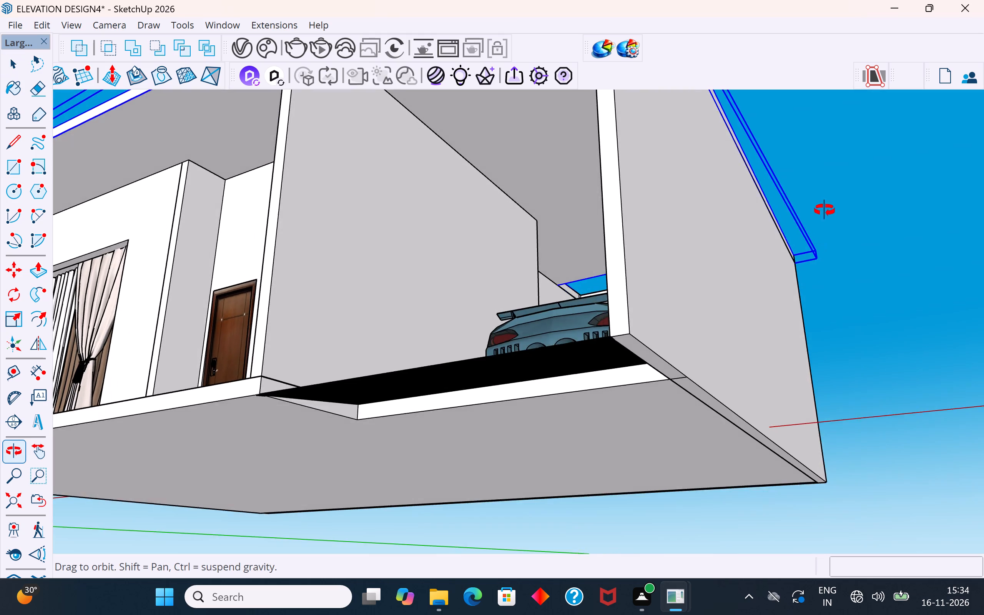
middle_click_drag(824, 210, 858, 317)
scroll(657, 211, "up", 9)
left_click(657, 210, "shift")
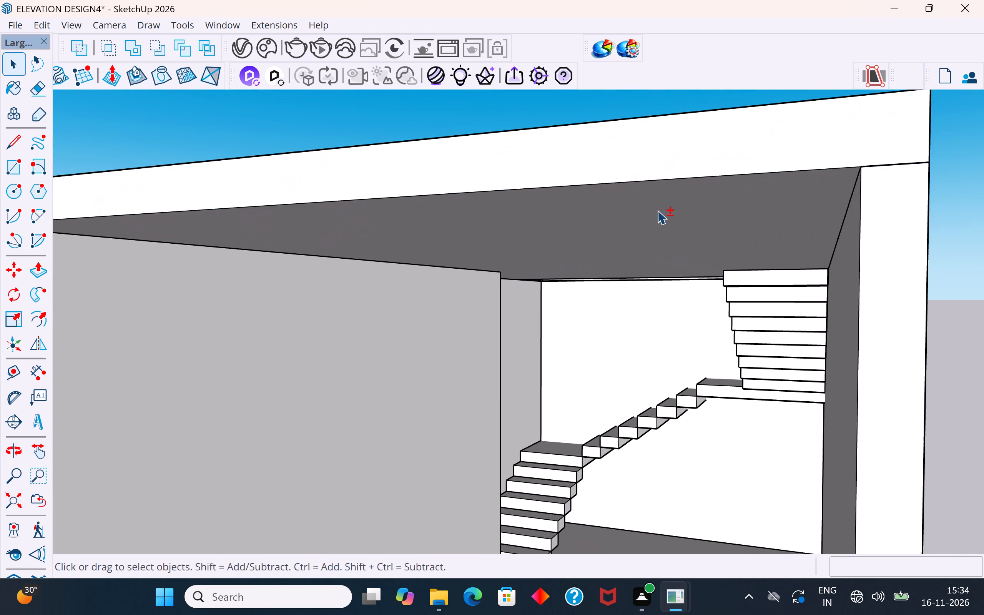
left_click(680, 197)
triple_click(680, 197)
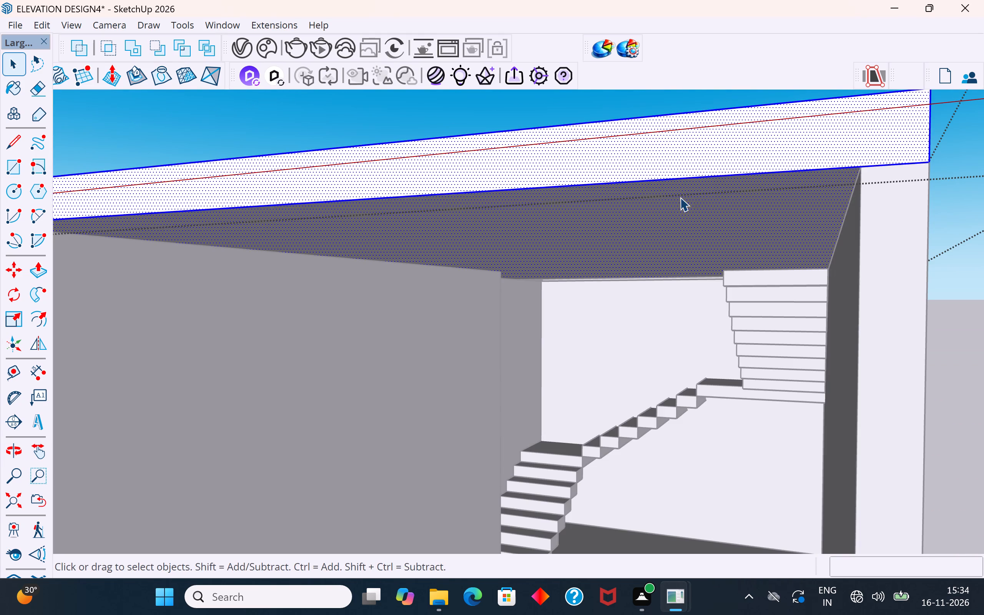
left_click(717, 180)
left_click(718, 204)
left_click(743, 154, "shift")
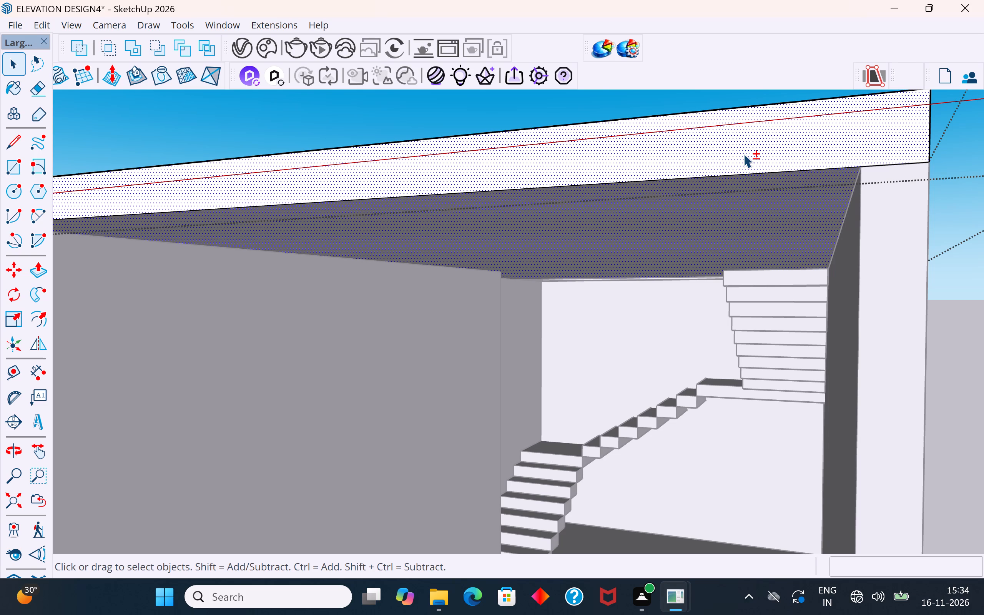
right_click(743, 154, "shift")
left_click(793, 142)
scroll(694, 214, "down", 8)
left_click(881, 270)
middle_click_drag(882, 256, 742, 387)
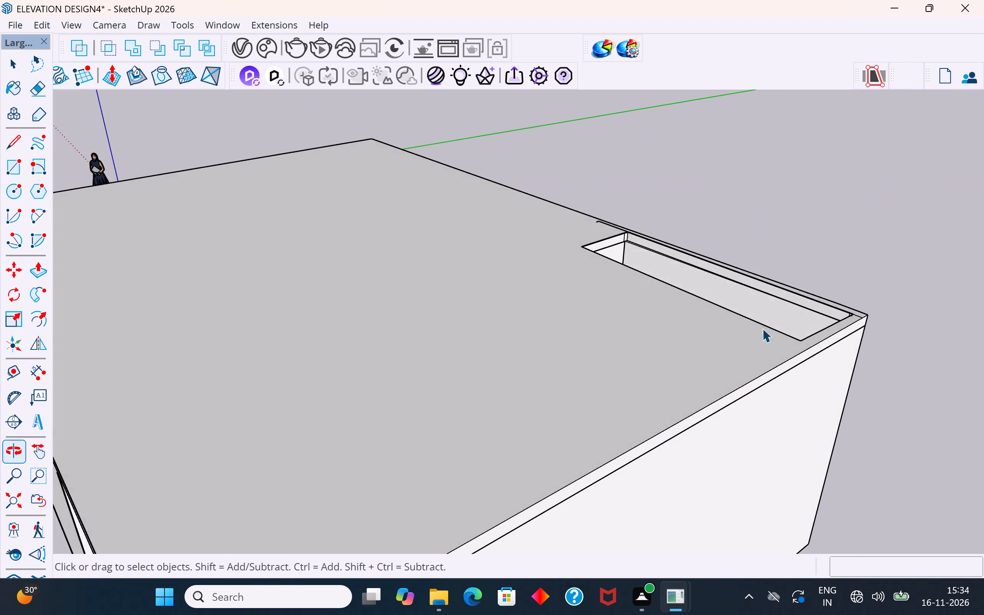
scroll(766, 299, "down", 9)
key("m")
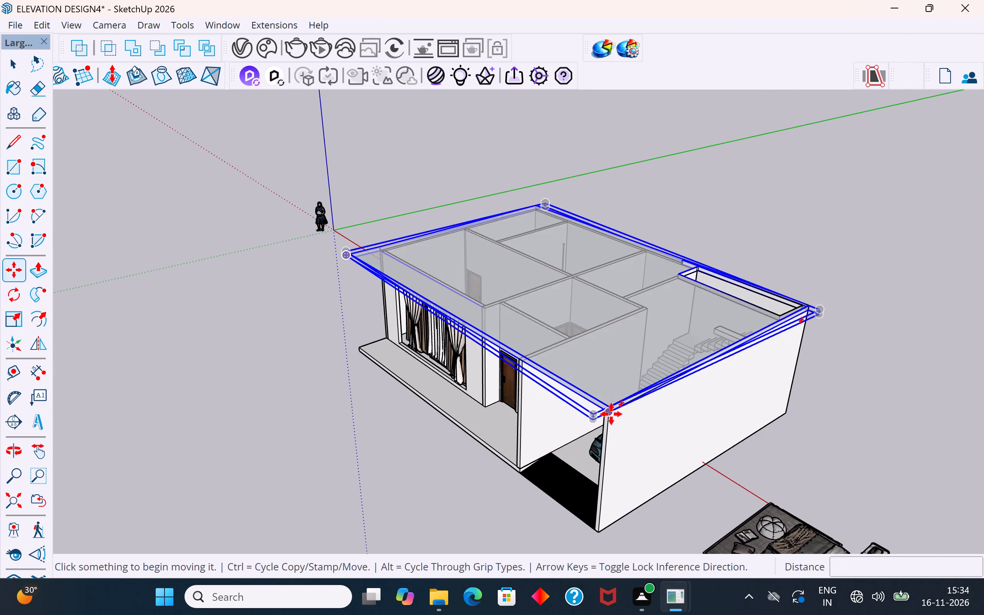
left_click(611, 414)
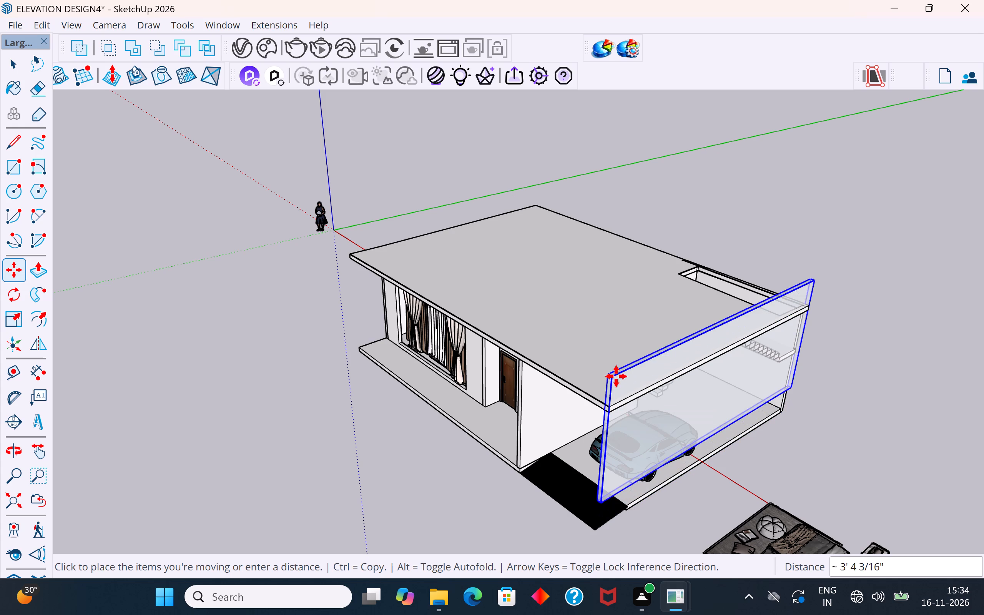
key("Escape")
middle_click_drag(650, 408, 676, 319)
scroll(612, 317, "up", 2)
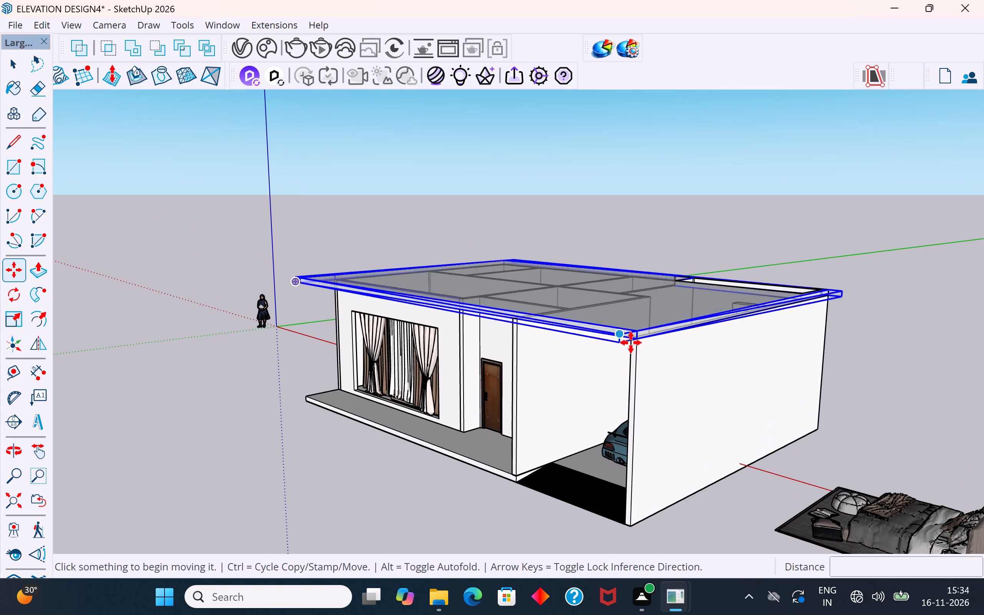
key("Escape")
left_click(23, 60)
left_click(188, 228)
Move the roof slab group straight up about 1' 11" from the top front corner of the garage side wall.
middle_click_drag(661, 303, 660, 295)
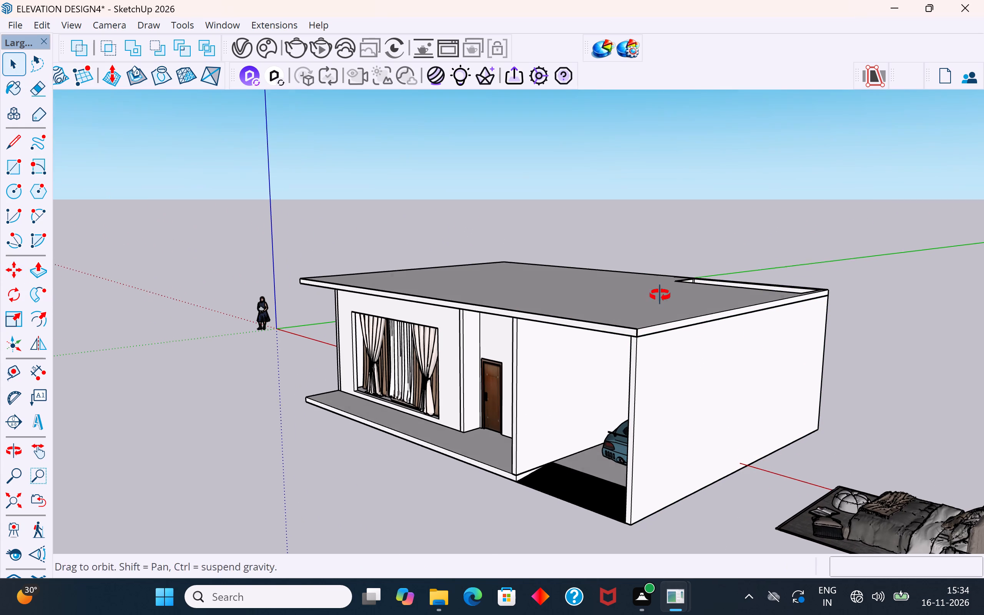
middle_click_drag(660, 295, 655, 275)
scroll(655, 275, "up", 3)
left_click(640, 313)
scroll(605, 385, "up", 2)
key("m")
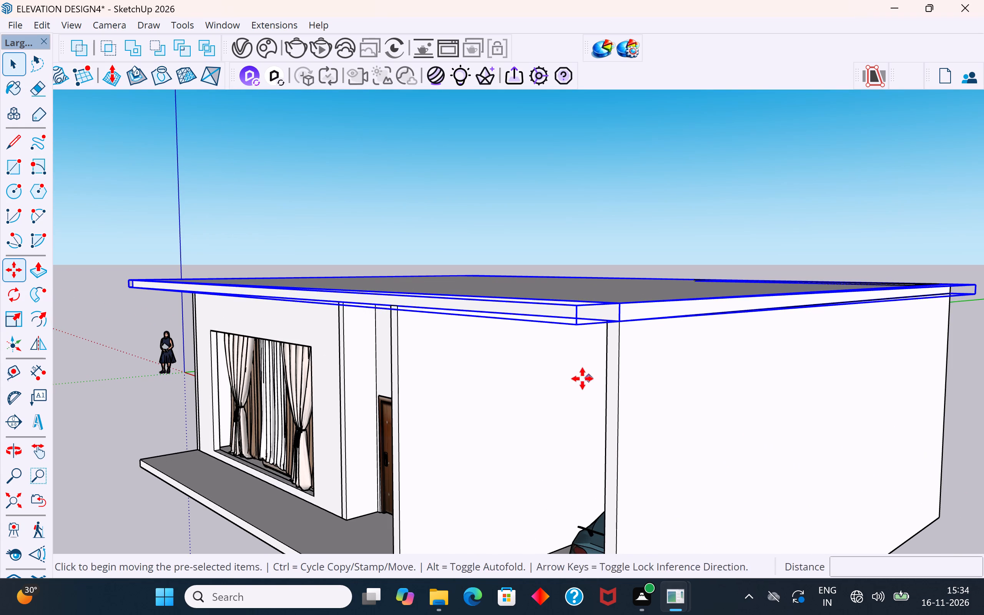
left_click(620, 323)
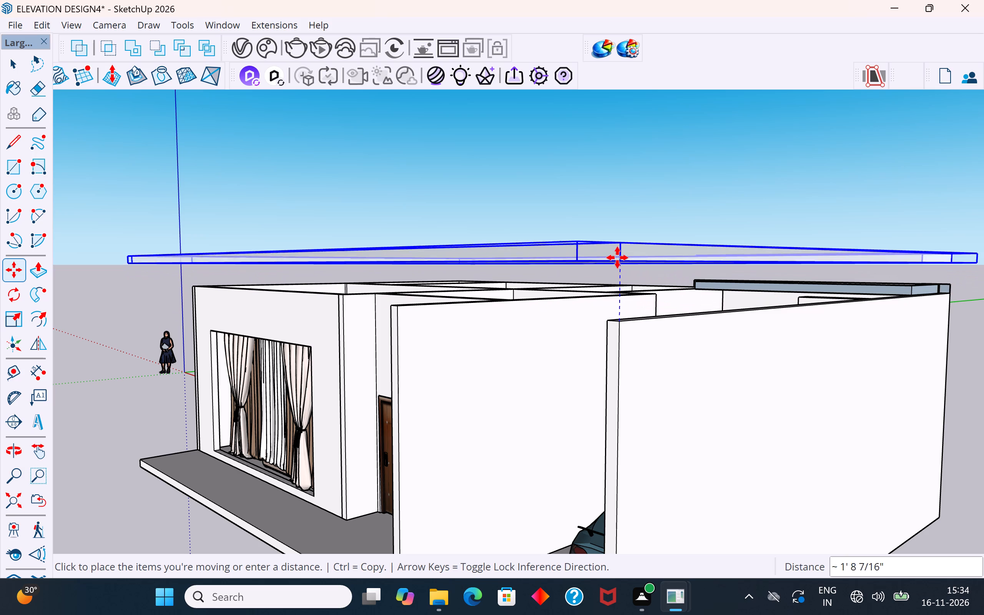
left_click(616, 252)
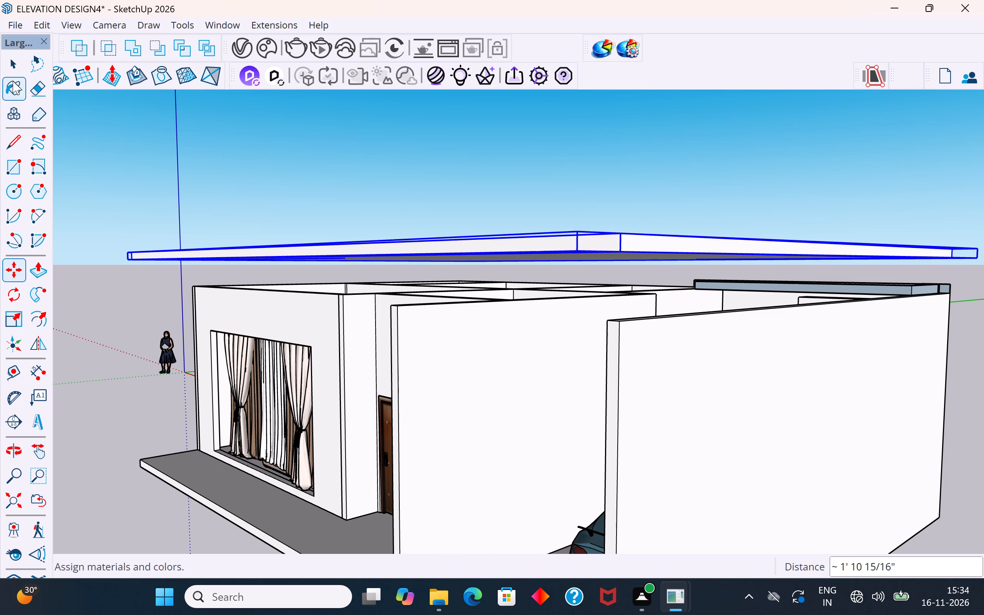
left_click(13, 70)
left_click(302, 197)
Examine the raised roof slab, its stair opening and the exposed wall tops from the front and rear of the house.
scroll(346, 370, "down", 2)
middle_click_drag(400, 382, 698, 402)
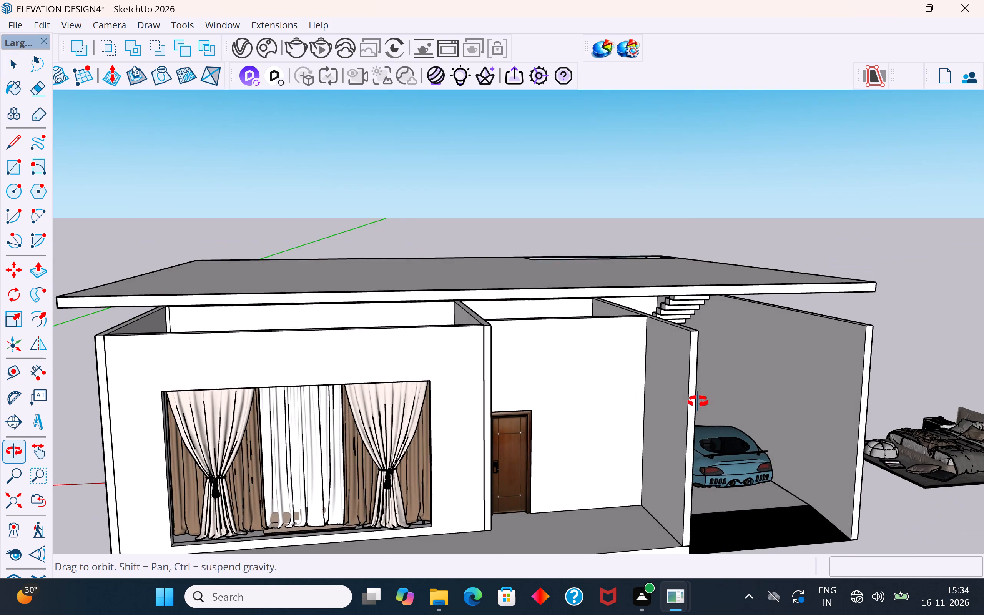
middle_click_drag(698, 402, 682, 409)
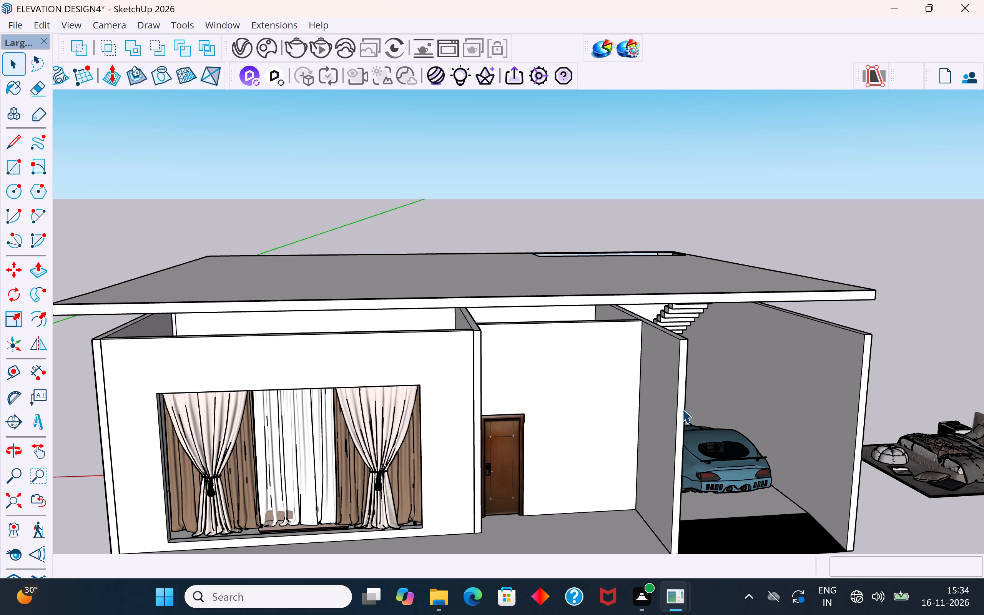
scroll(373, 417, "down", 5)
middle_click_drag(619, 429, 642, 524)
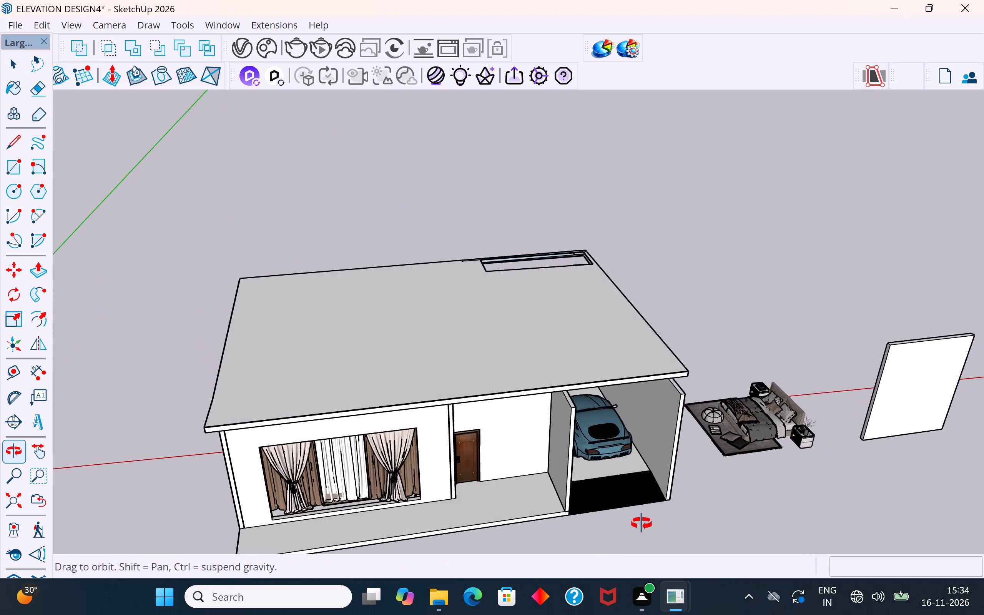
middle_click_drag(642, 524, 945, 389)
middle_click_drag(357, 409, 817, 486)
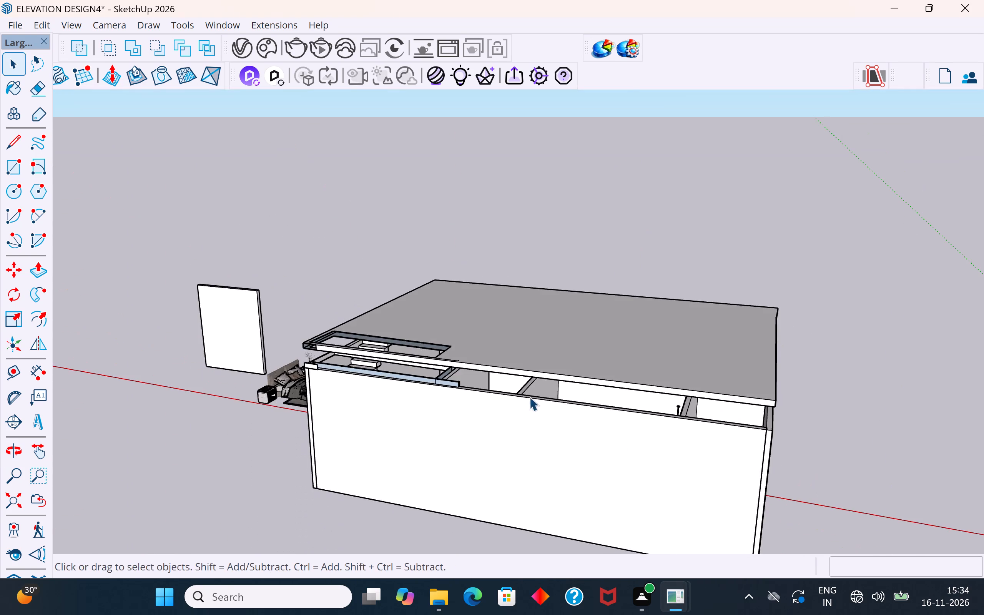
scroll(440, 375, "down", 3)
middle_click_drag(456, 381, 587, 421)
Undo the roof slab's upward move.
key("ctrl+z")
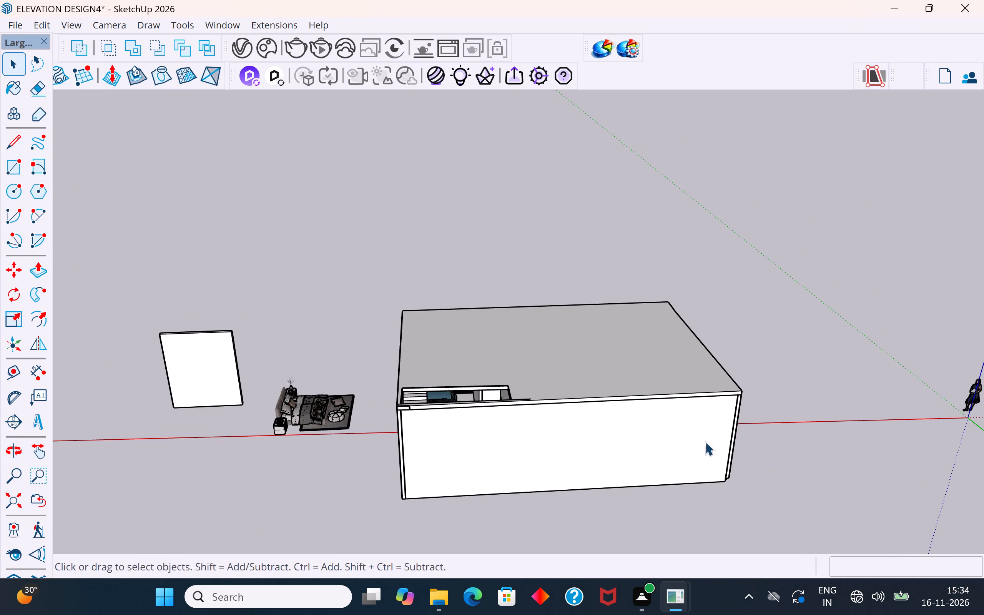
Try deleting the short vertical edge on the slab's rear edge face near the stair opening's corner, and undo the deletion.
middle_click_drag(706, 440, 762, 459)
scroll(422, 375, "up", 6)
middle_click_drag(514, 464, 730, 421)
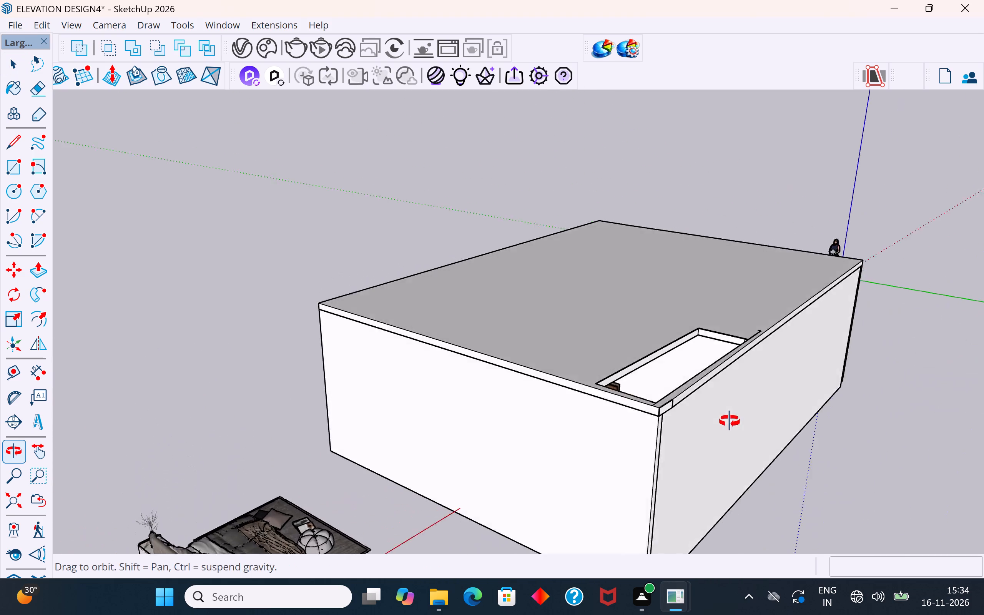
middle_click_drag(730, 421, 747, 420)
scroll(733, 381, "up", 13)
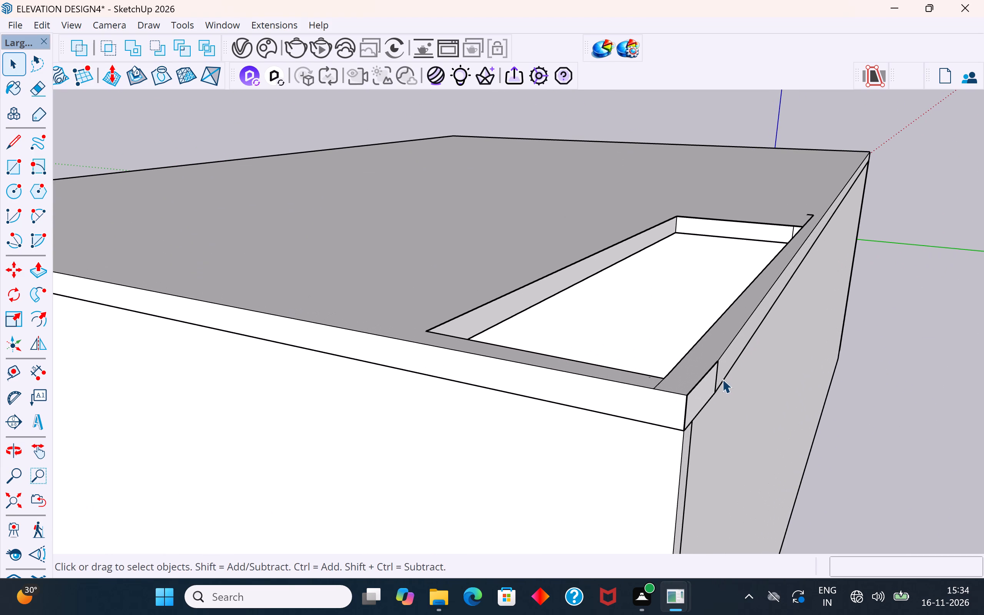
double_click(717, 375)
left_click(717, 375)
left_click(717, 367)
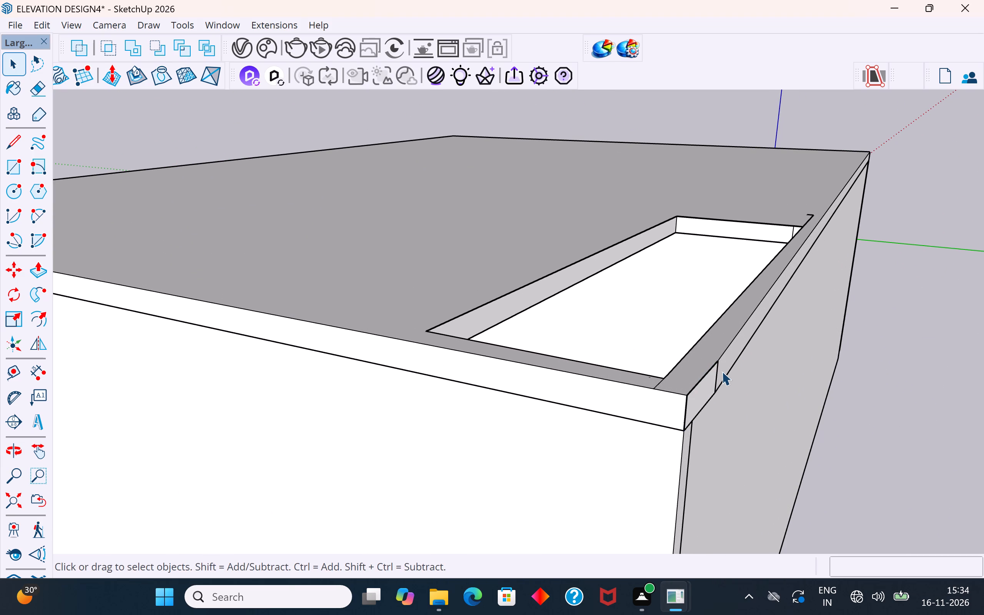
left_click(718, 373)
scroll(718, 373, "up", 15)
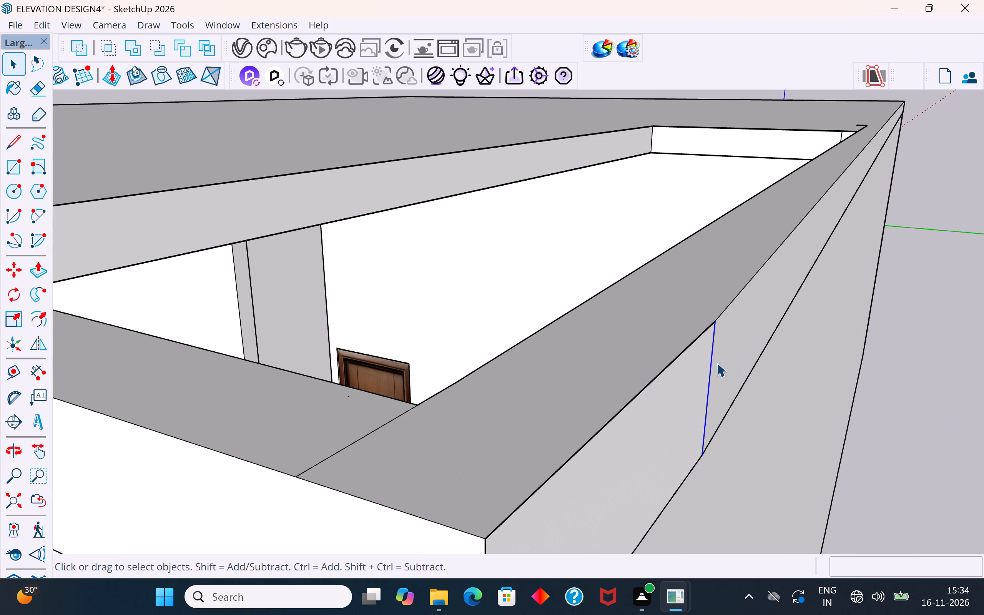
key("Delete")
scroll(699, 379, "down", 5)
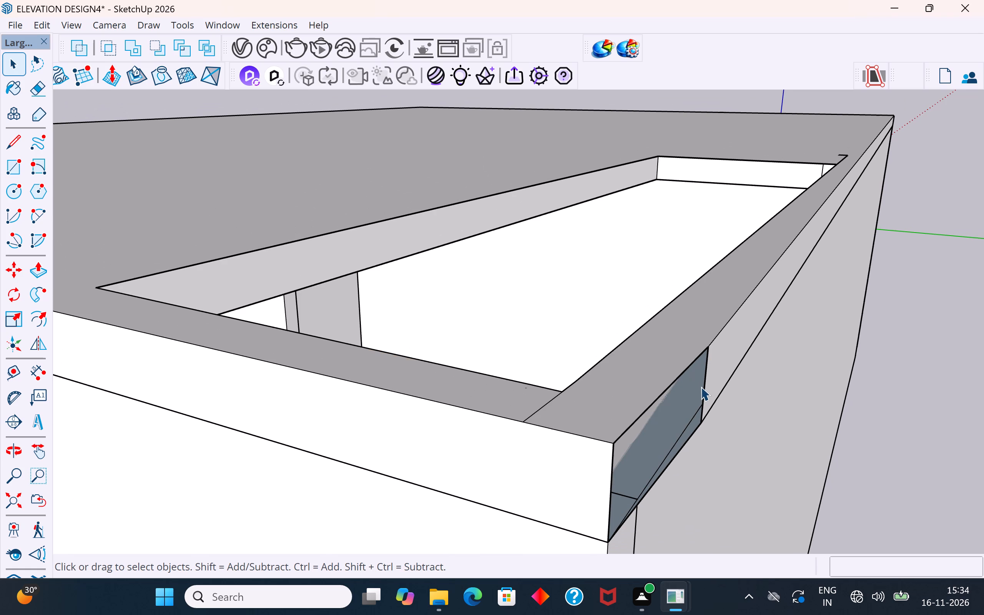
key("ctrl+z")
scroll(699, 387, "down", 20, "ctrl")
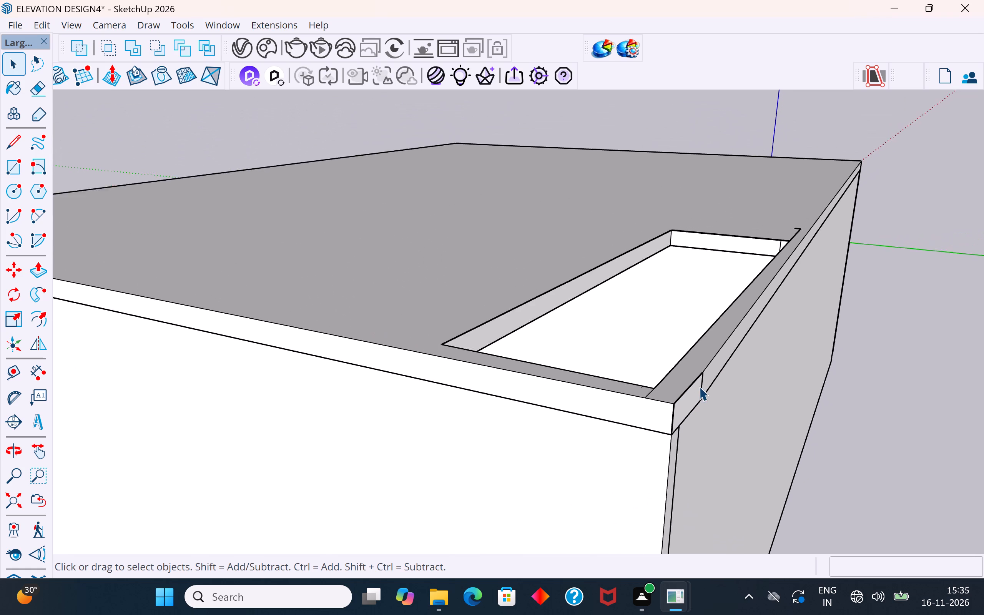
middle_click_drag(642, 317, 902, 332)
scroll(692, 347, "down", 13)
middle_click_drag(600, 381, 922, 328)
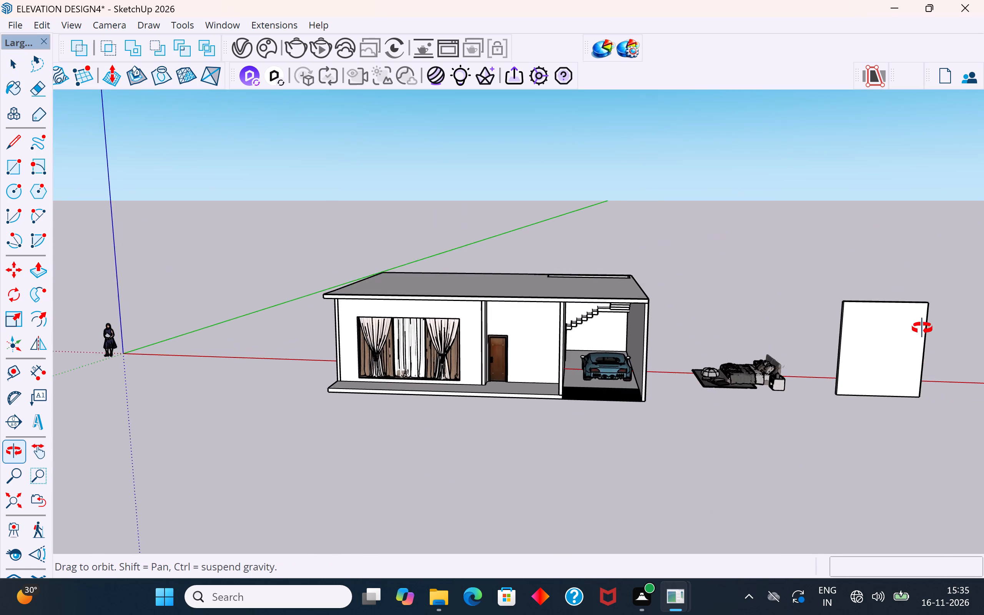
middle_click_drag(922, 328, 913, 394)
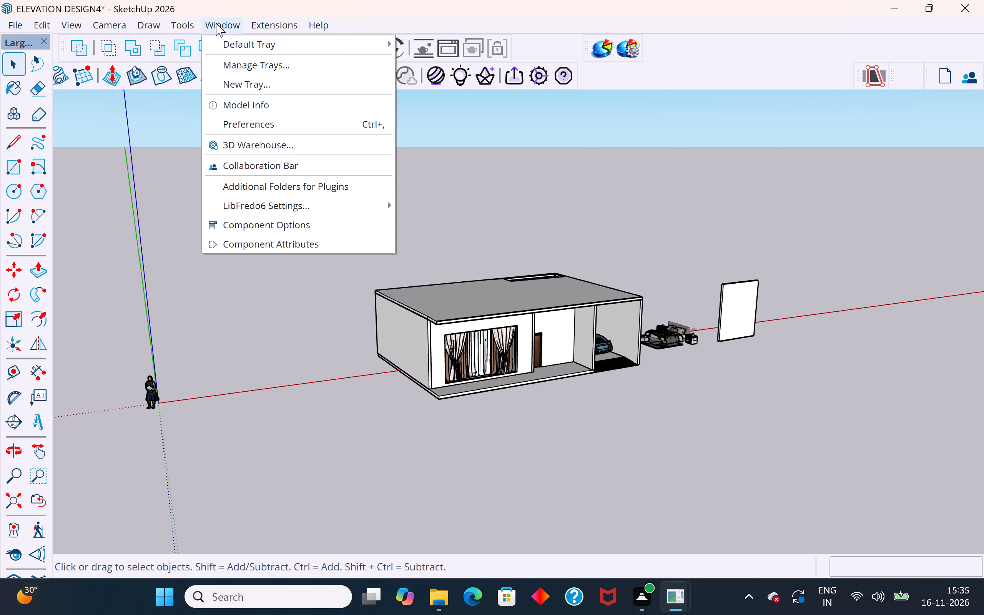
Search the 3D Warehouse for WINDOW.
left_click(268, 138)
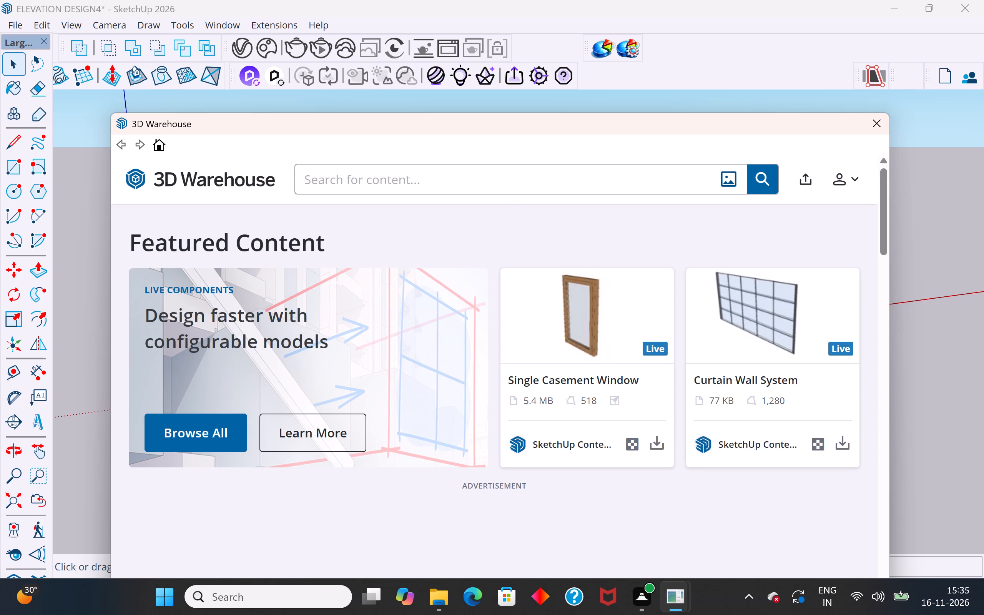
left_click(516, 179)
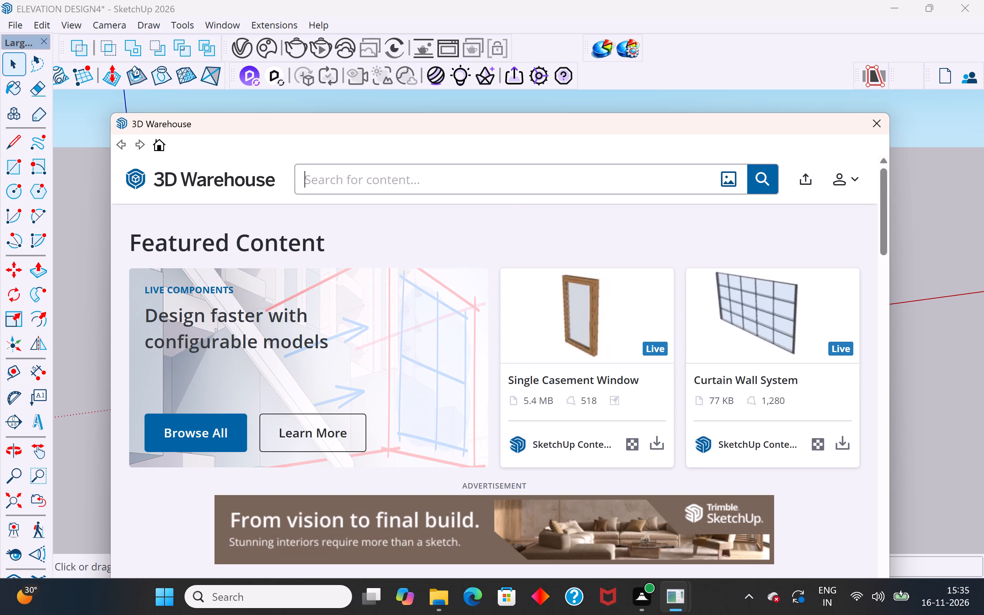
type("WINDOW")
left_click(756, 186)
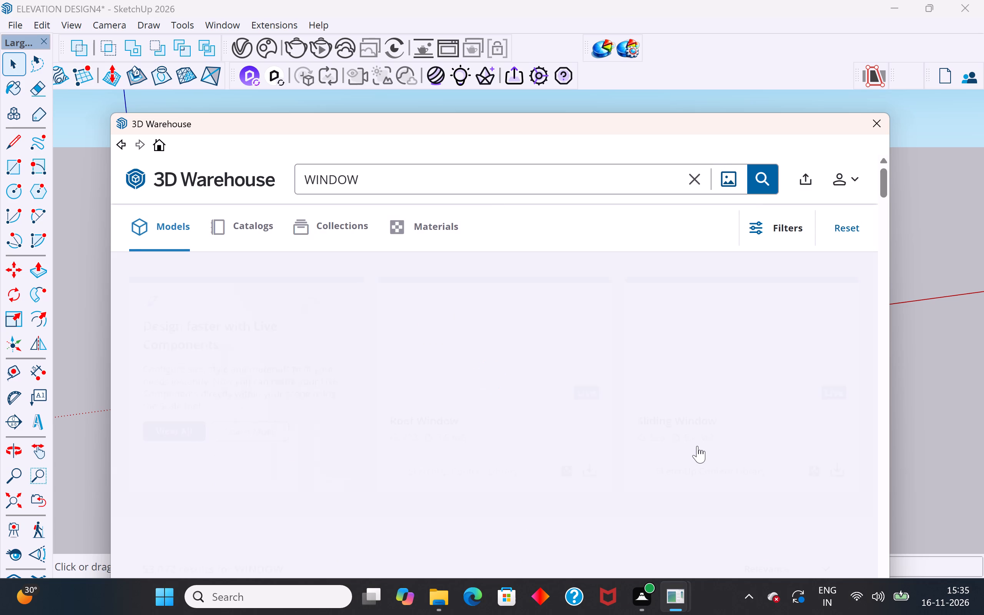
Load the three-pane dark-framed Window (140 KB) directly into the model and place it at the curtain opening's lower corner farthest from the door.
scroll(697, 446, "down", 3)
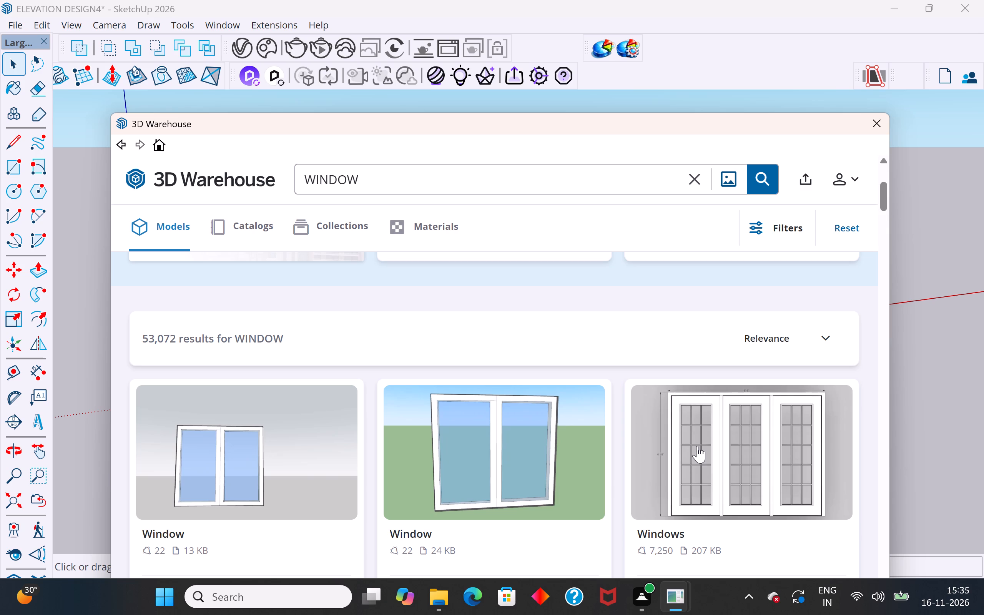
scroll(697, 446, "down", 2)
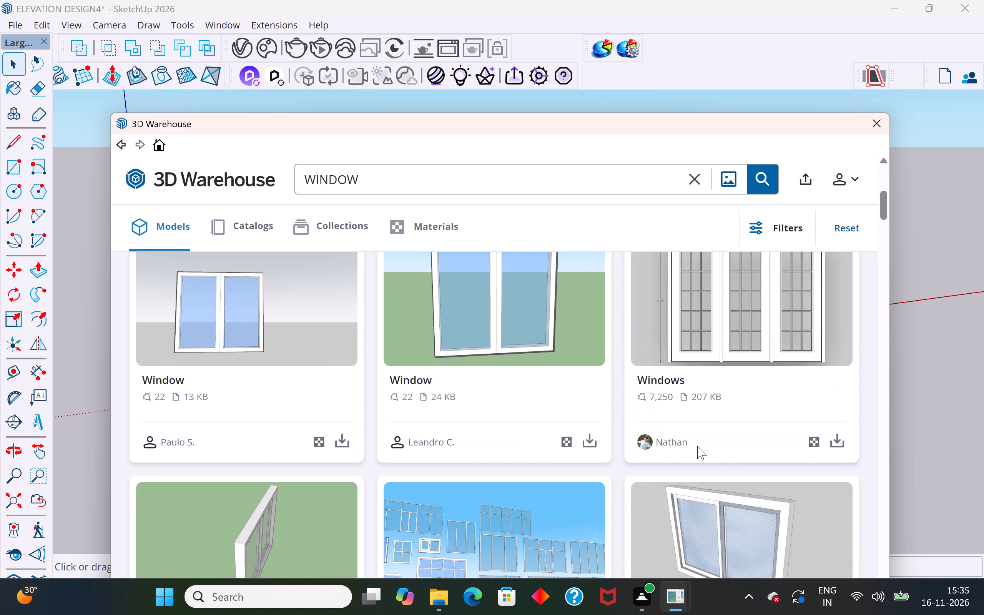
scroll(697, 446, "up", 4)
scroll(697, 446, "down", 3)
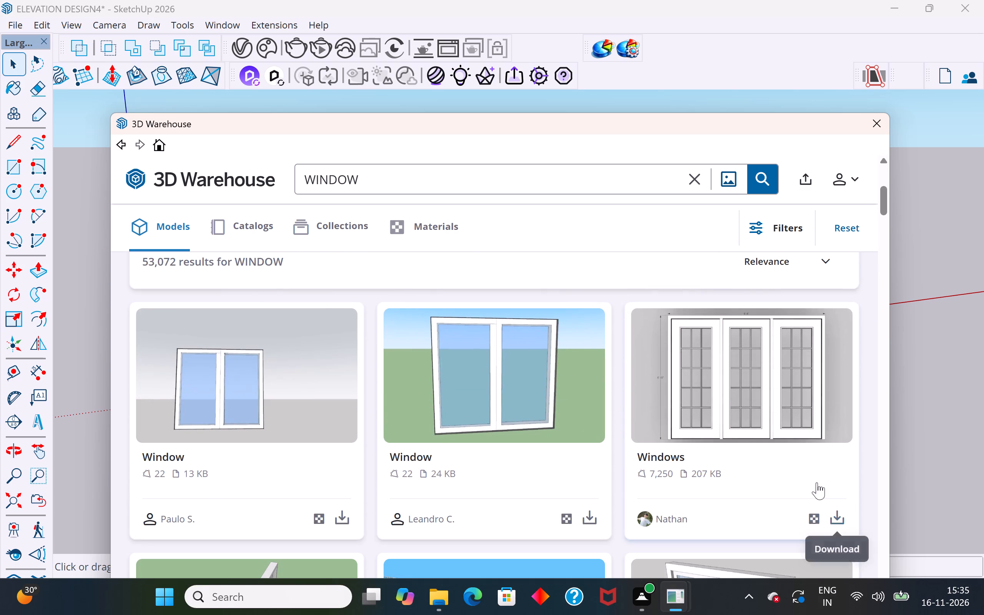
scroll(695, 396, "down", 5)
scroll(695, 396, "up", 4)
scroll(695, 396, "down", 4)
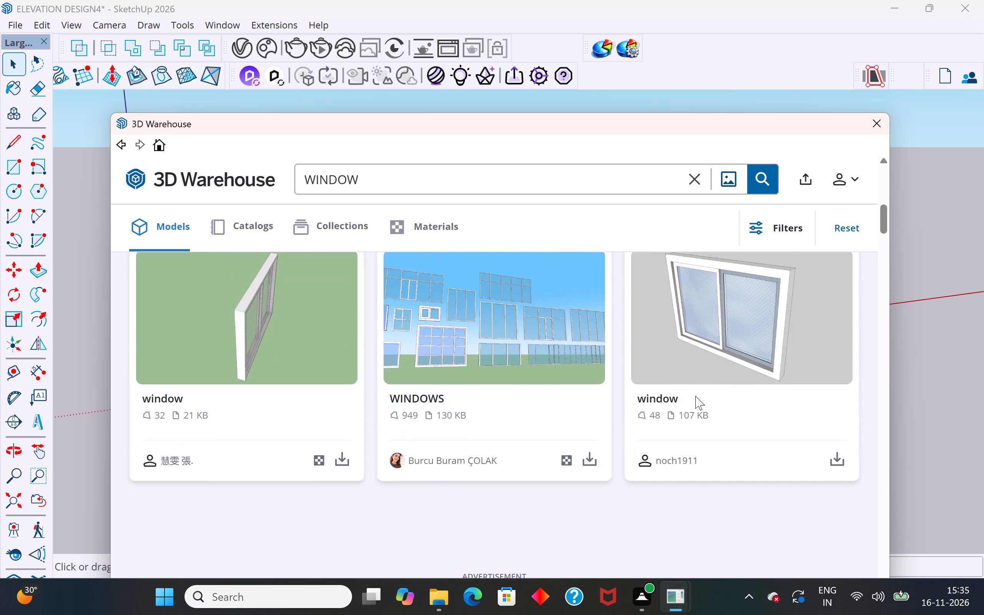
scroll(695, 396, "down", 6)
scroll(695, 396, "up", 1)
scroll(695, 396, "down", 1)
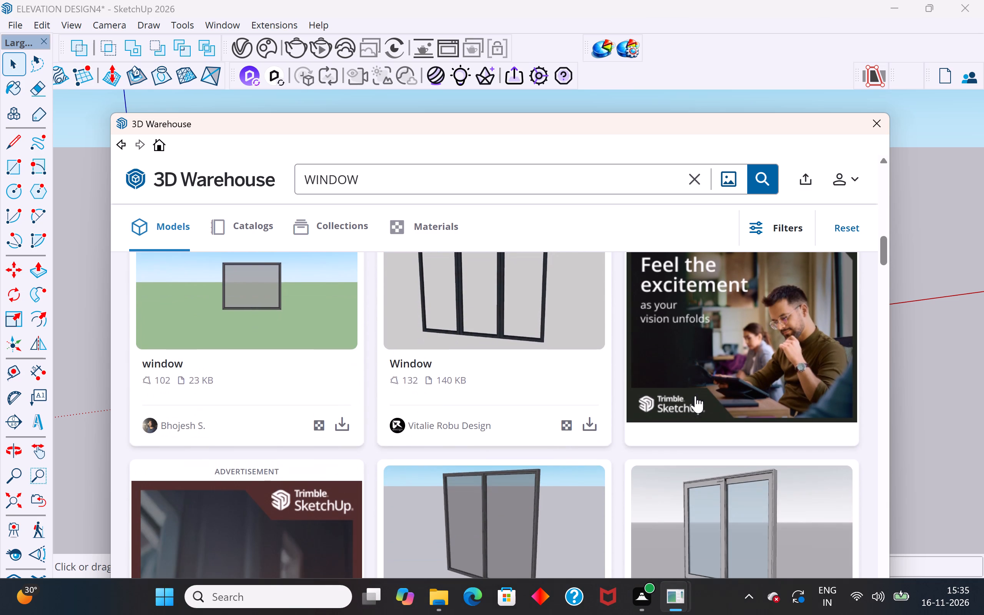
left_click(586, 424)
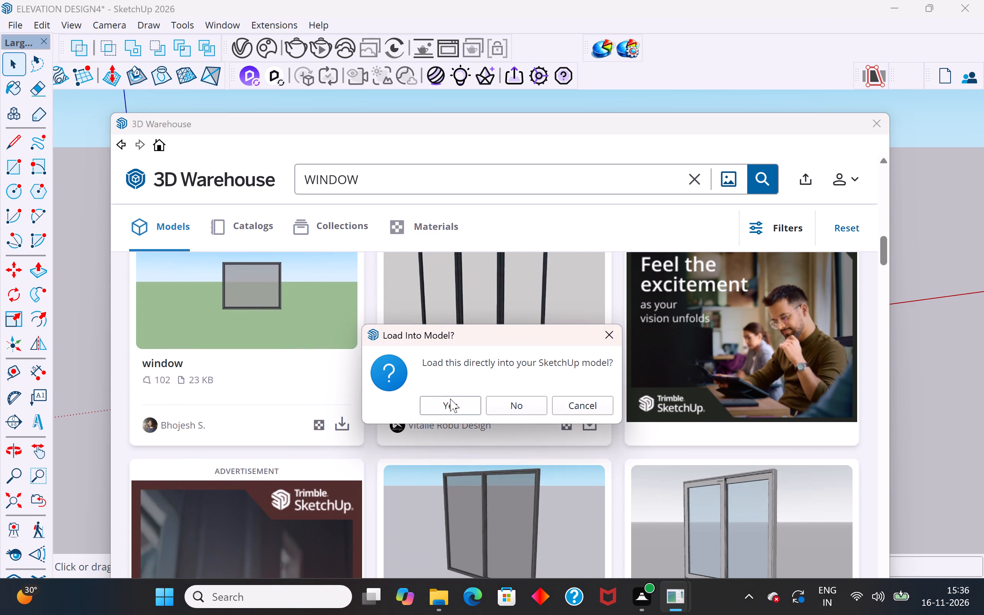
left_click(454, 411)
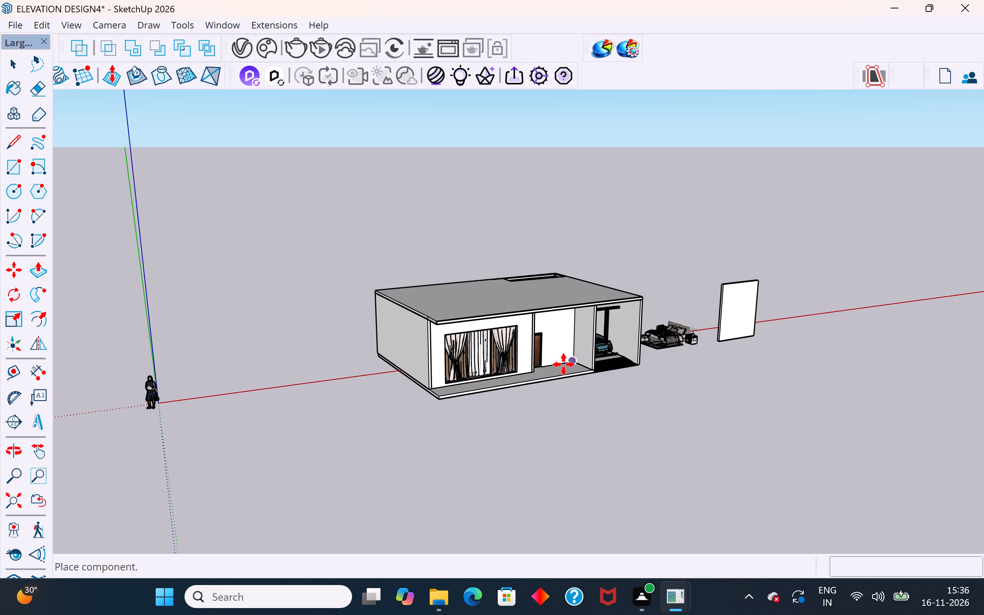
scroll(487, 378, "up", 18)
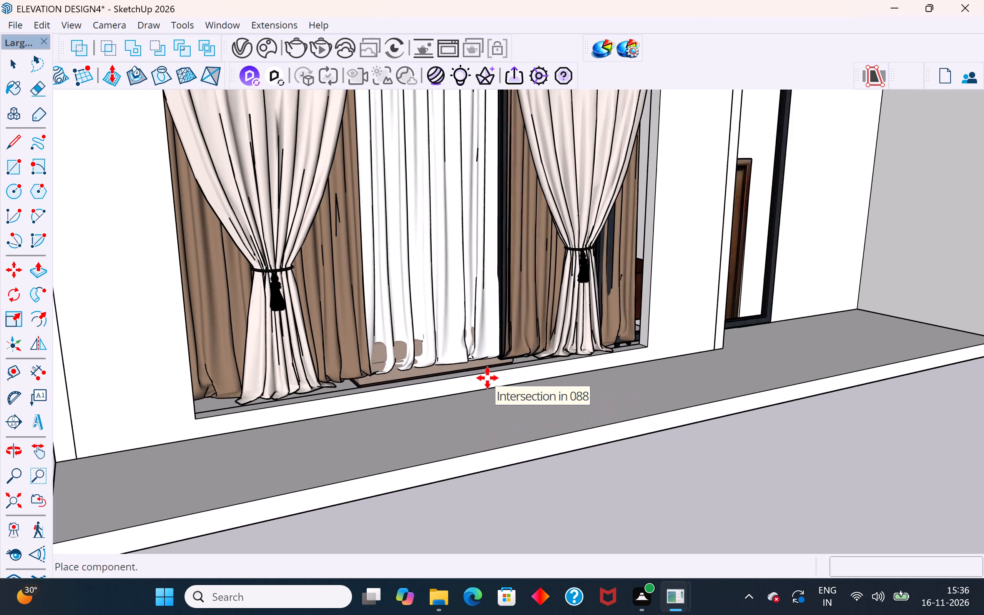
left_click(151, 421)
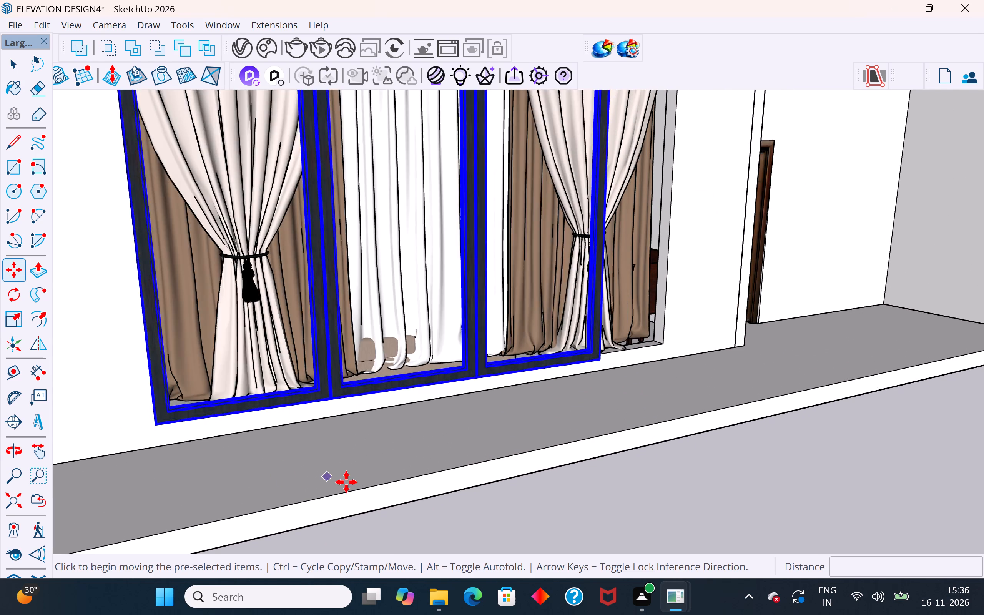
Scale the window's width along the red axis by about 1.24, stretching it to the opening's edge nearest the door.
scroll(346, 482, "down", 5)
middle_click_drag(480, 433, 490, 414)
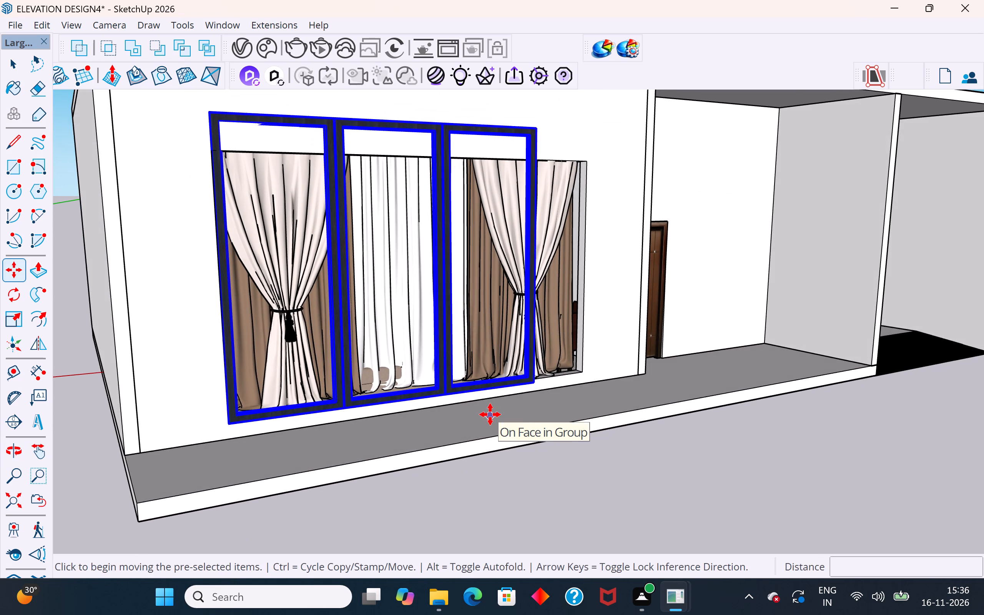
key("s")
middle_click_drag(562, 266, 432, 314)
scroll(417, 307, "up", 7)
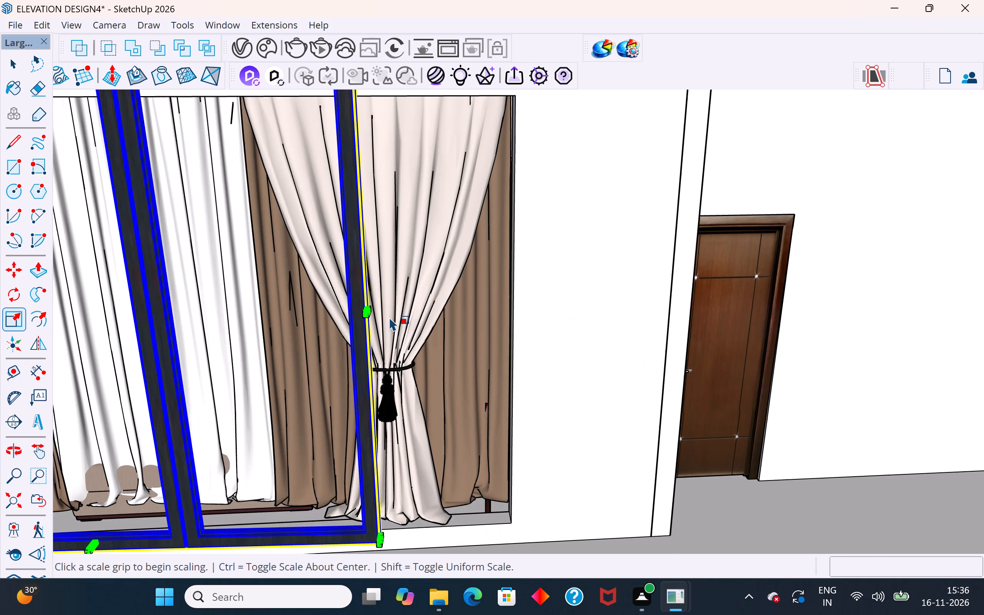
middle_click_drag(370, 319, 306, 364)
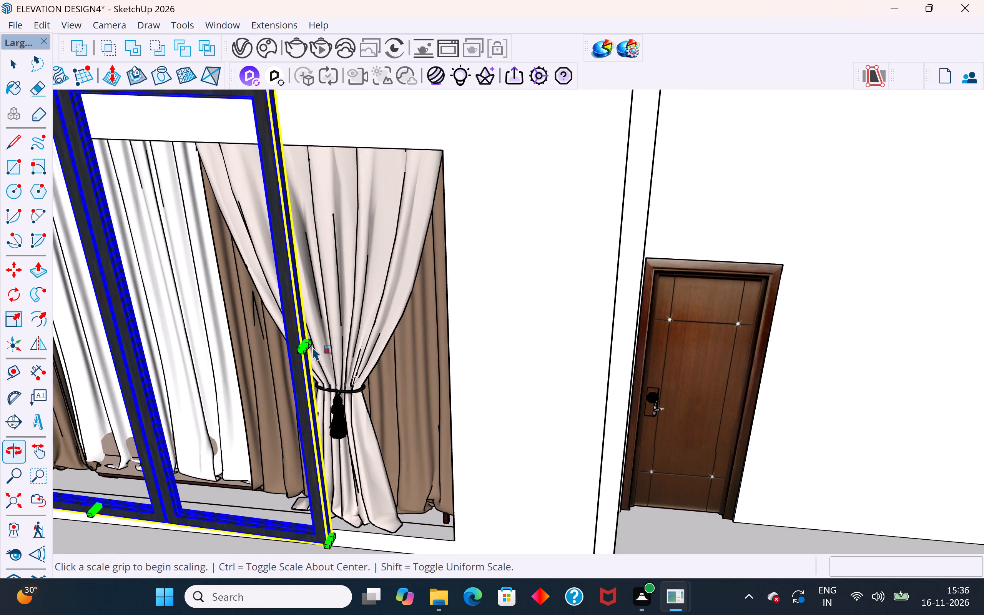
scroll(312, 344, "up", 5)
left_click(301, 352)
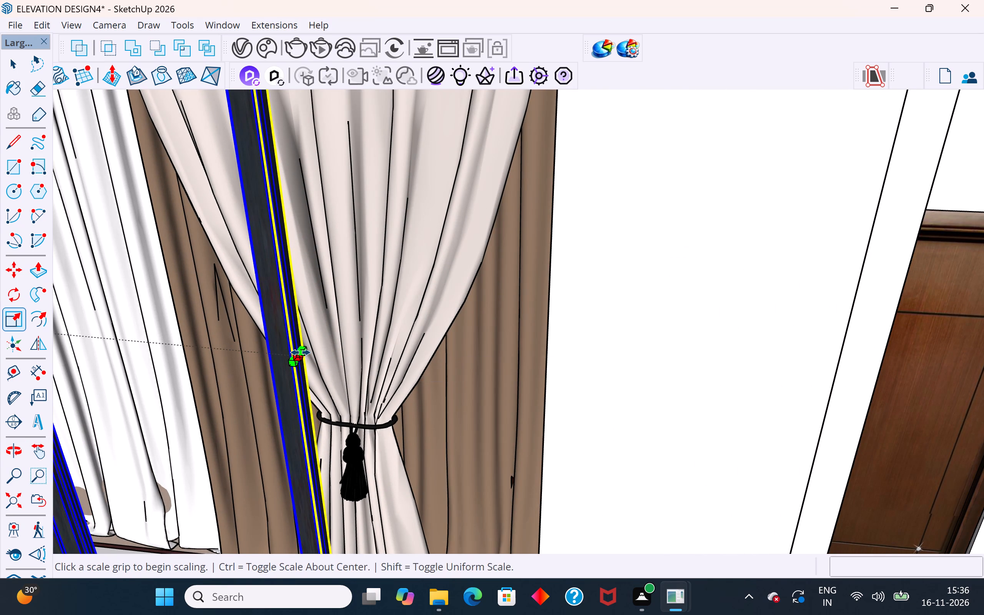
left_click(544, 366)
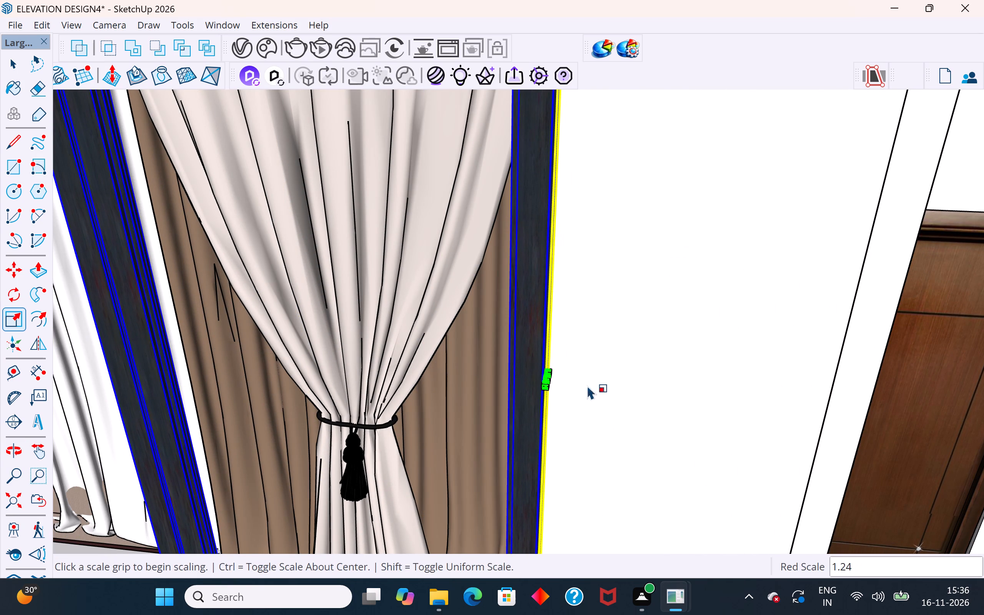
Scale the window's height along the blue axis by about 0.89, lowering its top to the opening's top edge, and deselect it.
scroll(625, 400, "down", 9)
middle_click_drag(632, 397, 707, 349)
scroll(593, 476, "down", 5)
middle_click_drag(630, 473, 826, 427)
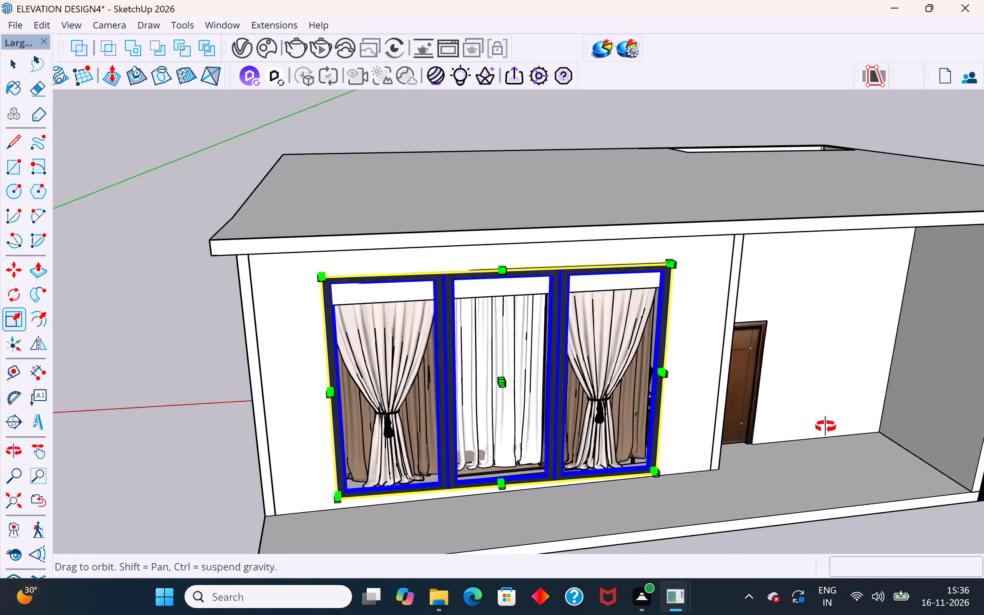
middle_click_drag(826, 427, 853, 421)
scroll(600, 196, "up", 17)
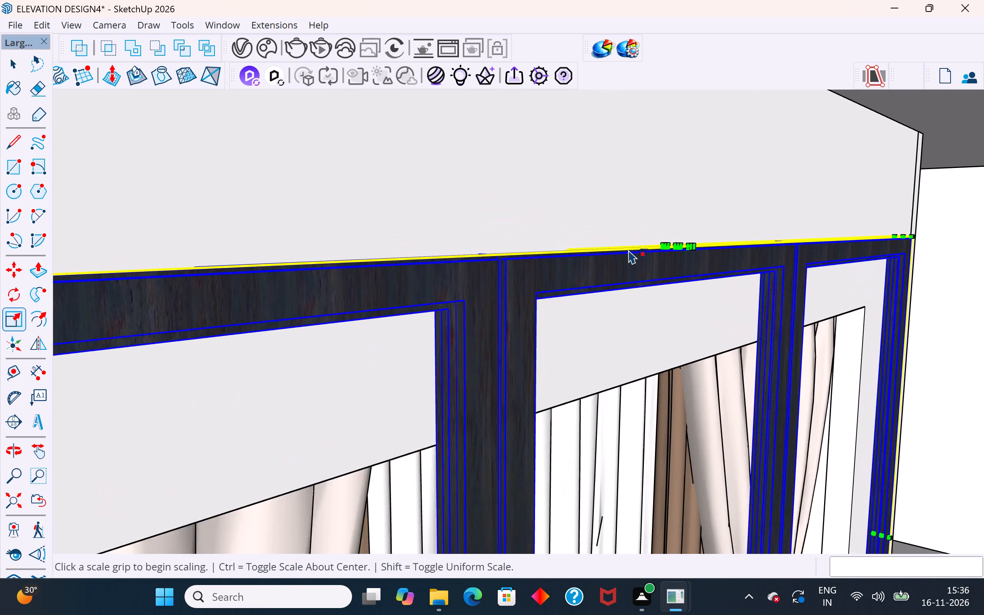
scroll(628, 250, "up", 4)
middle_click_drag(695, 251, 696, 265)
left_click(679, 244)
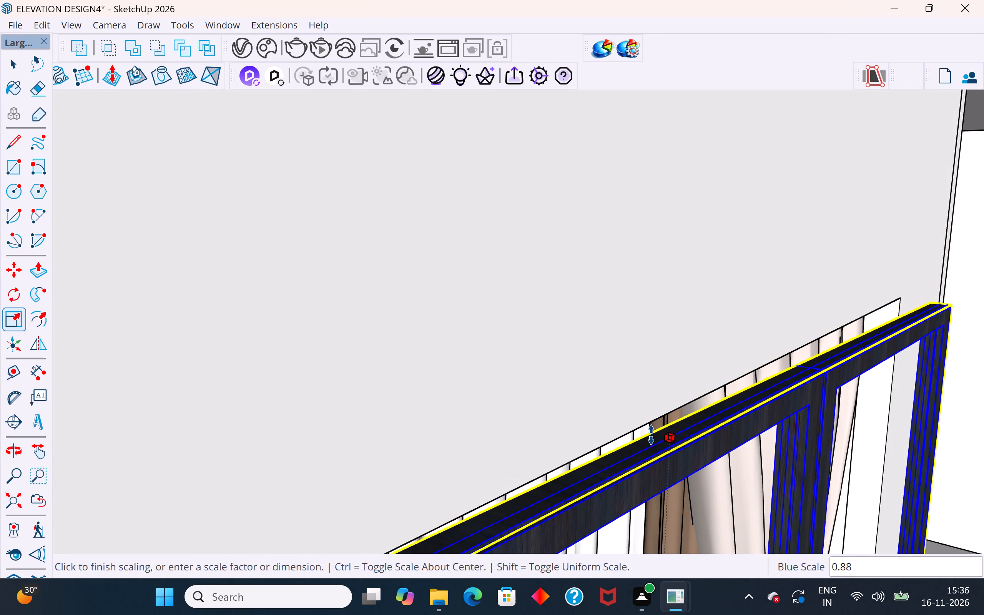
scroll(658, 423, "up", 3)
left_click(658, 423)
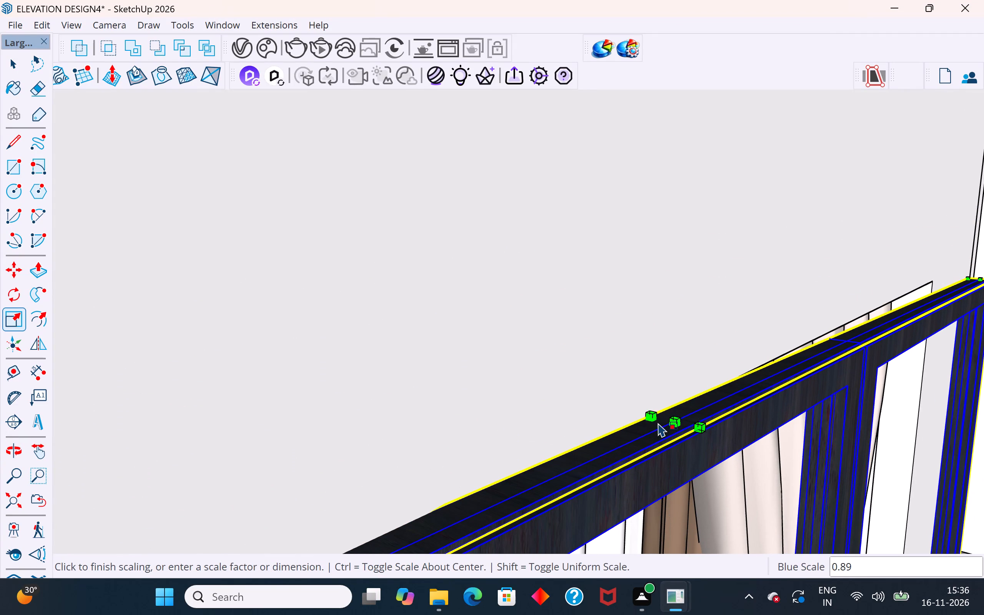
left_click(20, 57)
scroll(519, 307, "down", 4)
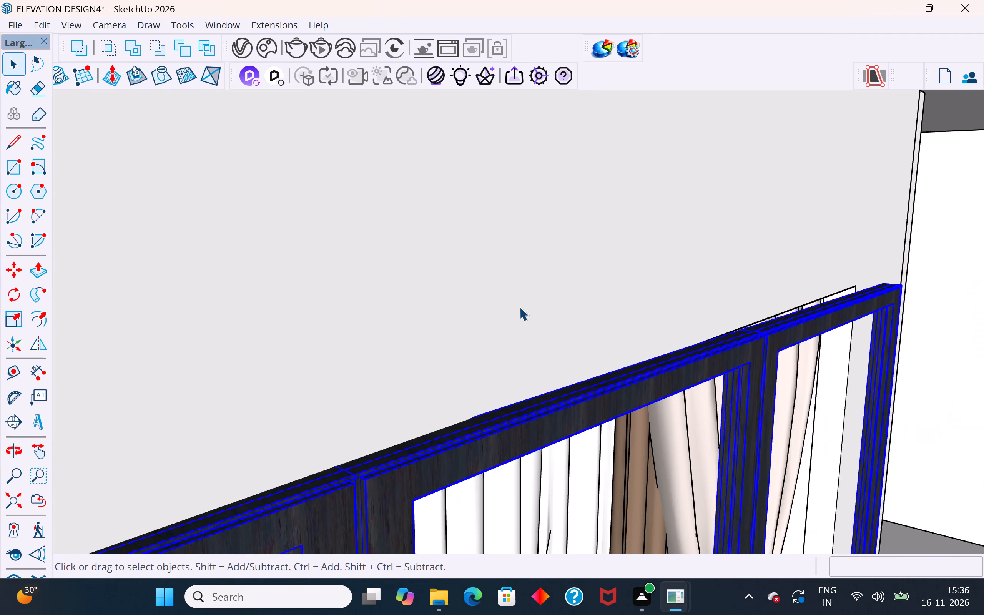
scroll(519, 307, "down", 18)
left_click(938, 427)
Move the window about 3" from its lower corner nearest the door toward the matching corner of the wall opening.
scroll(676, 275, "down", 4)
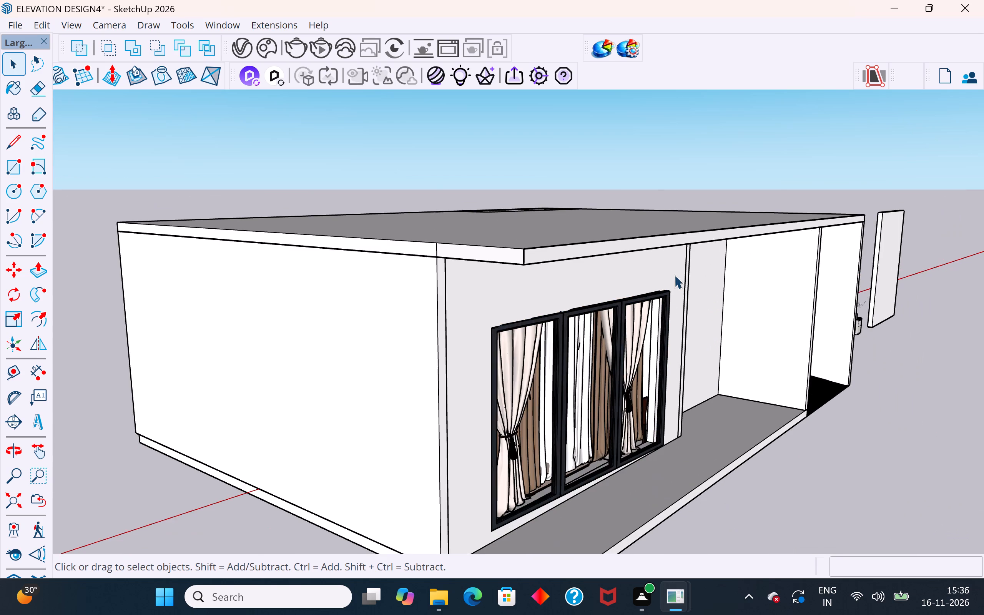
middle_click_drag(633, 376, 555, 372)
scroll(575, 448, "up", 7)
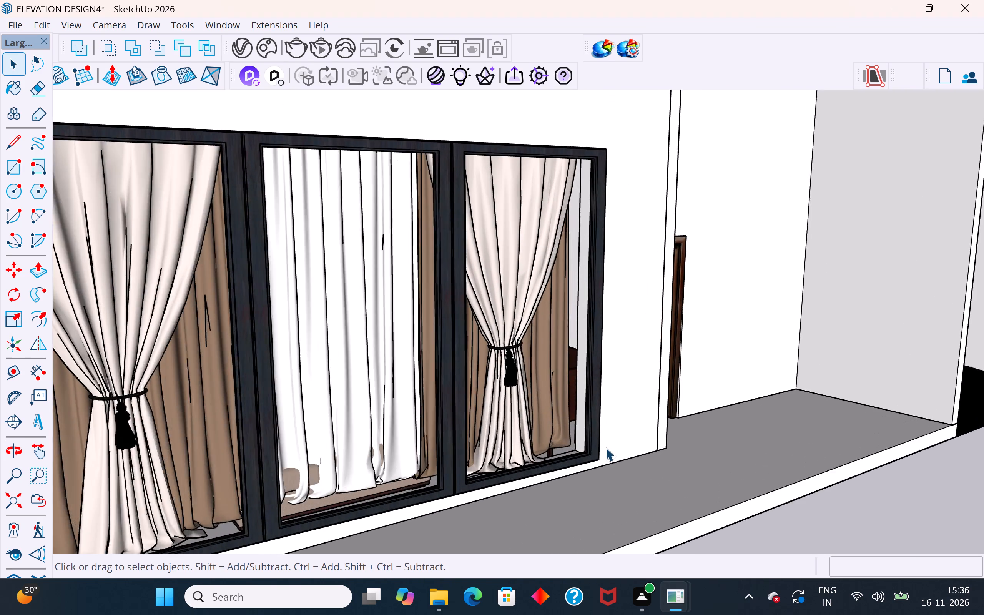
middle_click_drag(602, 449, 397, 494)
scroll(393, 476, "up", 2)
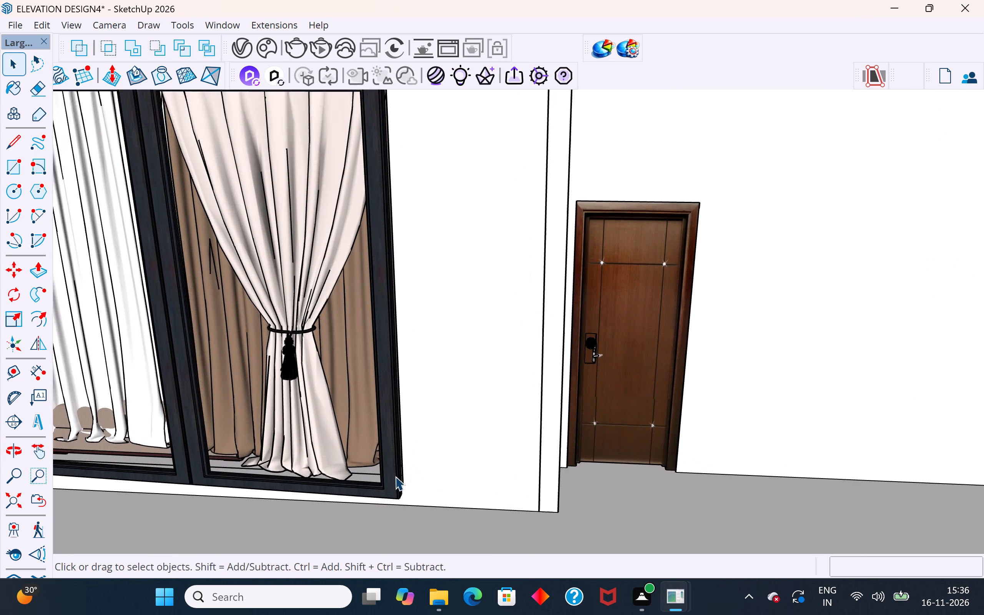
scroll(395, 476, "up", 4)
middle_click_drag(412, 478, 382, 445)
scroll(399, 469, "up", 1)
middle_click_drag(377, 417, 372, 396)
left_click(341, 457)
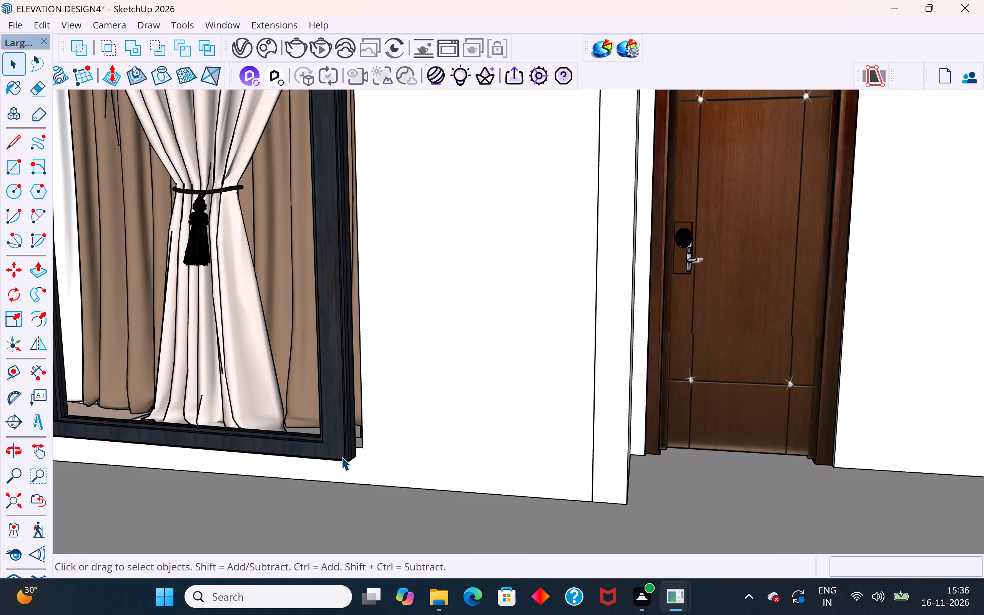
key("m")
left_click(348, 462)
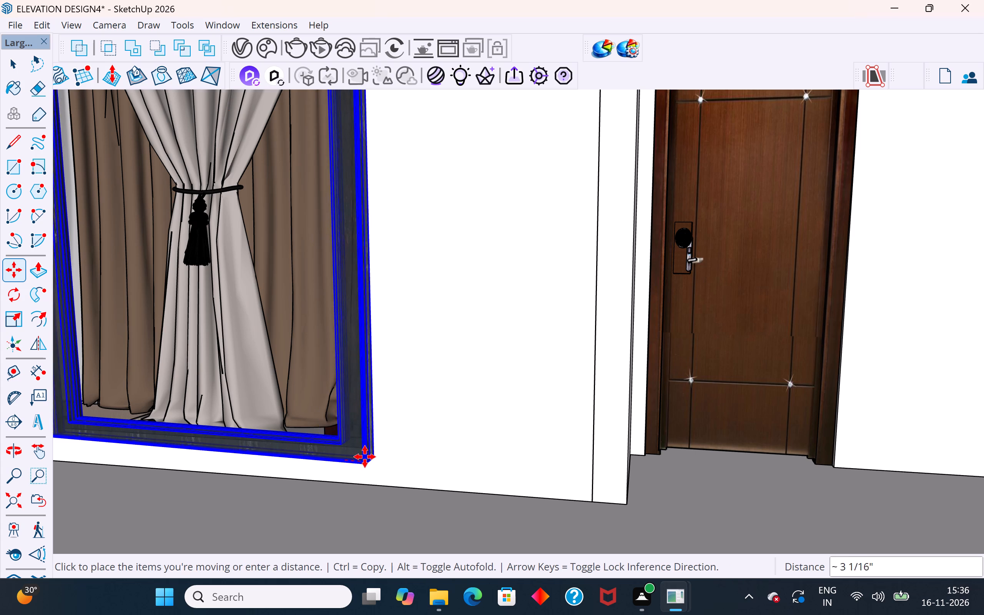
left_click(361, 452)
Shift the window about 3/8" to snap its lower corner nearest the door onto the opening's corner, and deselect it.
scroll(369, 459, "up", 12)
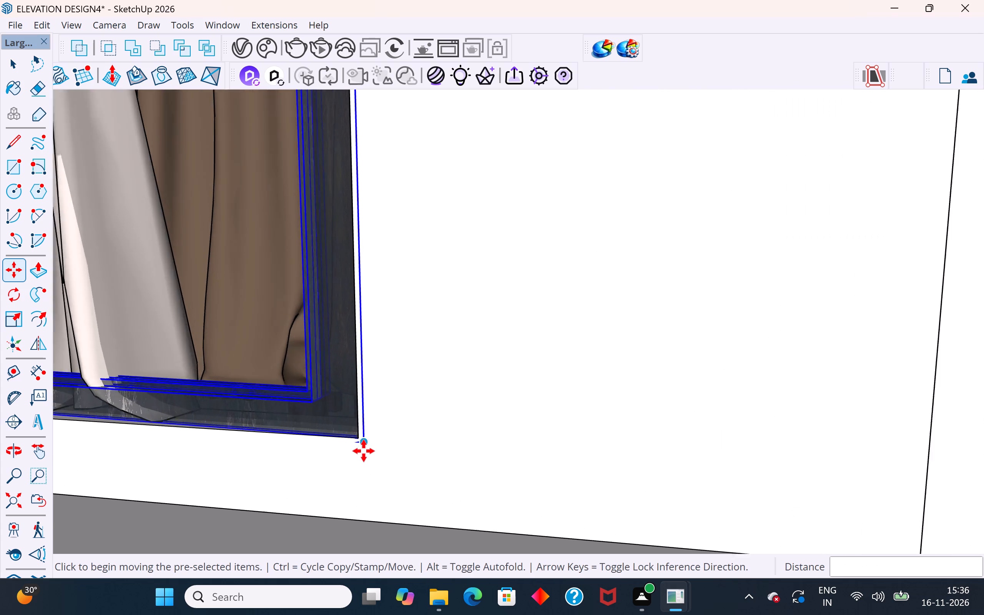
scroll(364, 451, "up", 3)
left_click(367, 439)
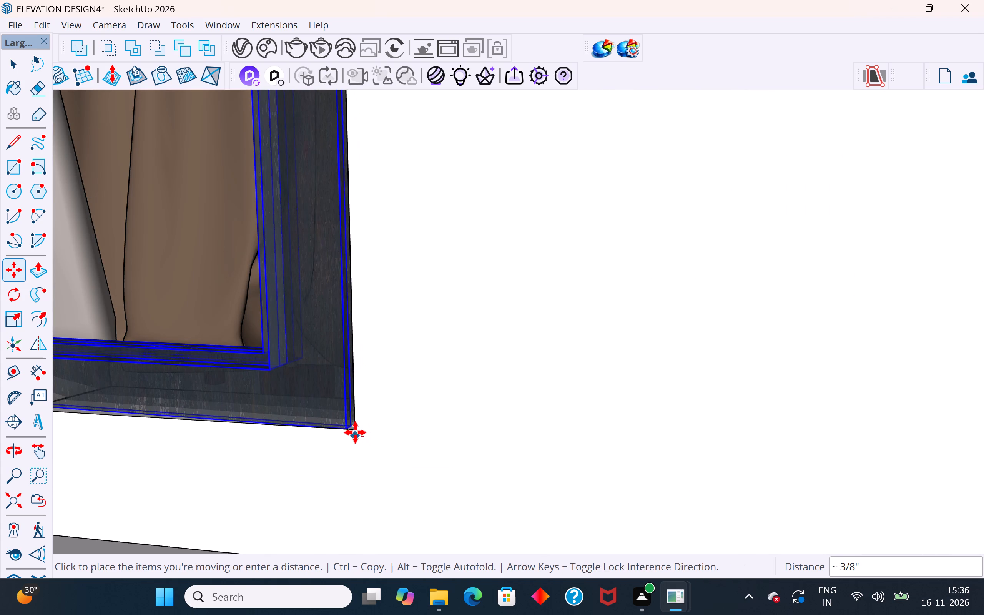
left_click(358, 432)
scroll(785, 400, "down", 20)
scroll(785, 400, "down", 1)
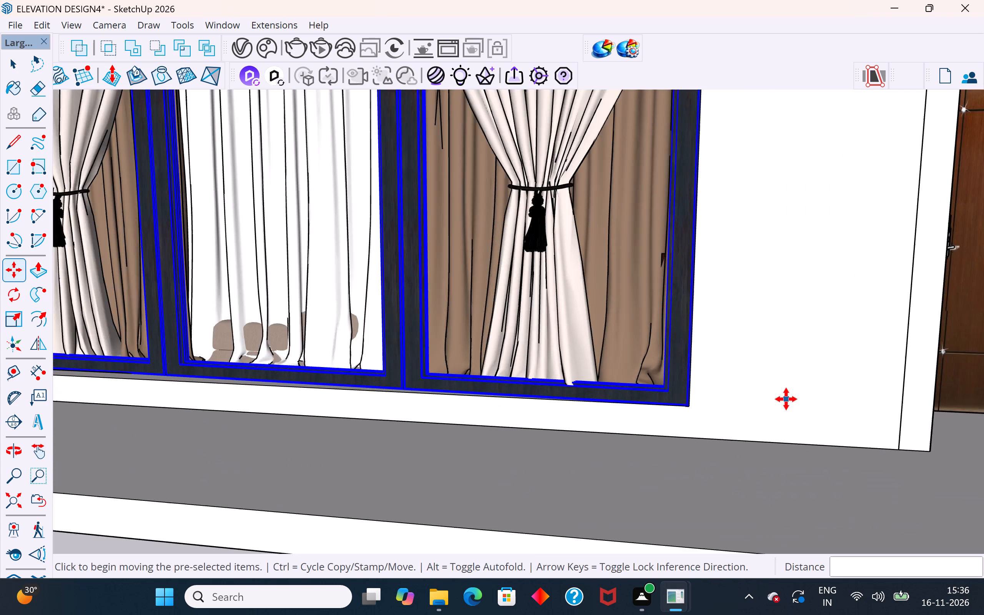
scroll(786, 399, "down", 5)
left_click(13, 66)
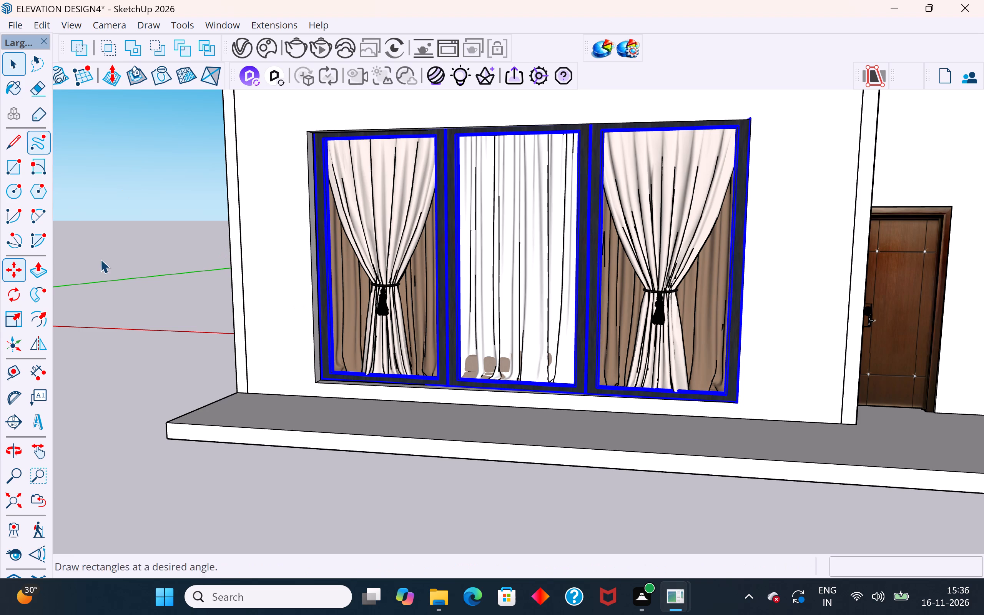
left_click(100, 259)
Move the window by its lower corner farthest from the door onto the wall opening's matching outer corner.
middle_click_drag(290, 309, 462, 393)
scroll(824, 449, "up", 7)
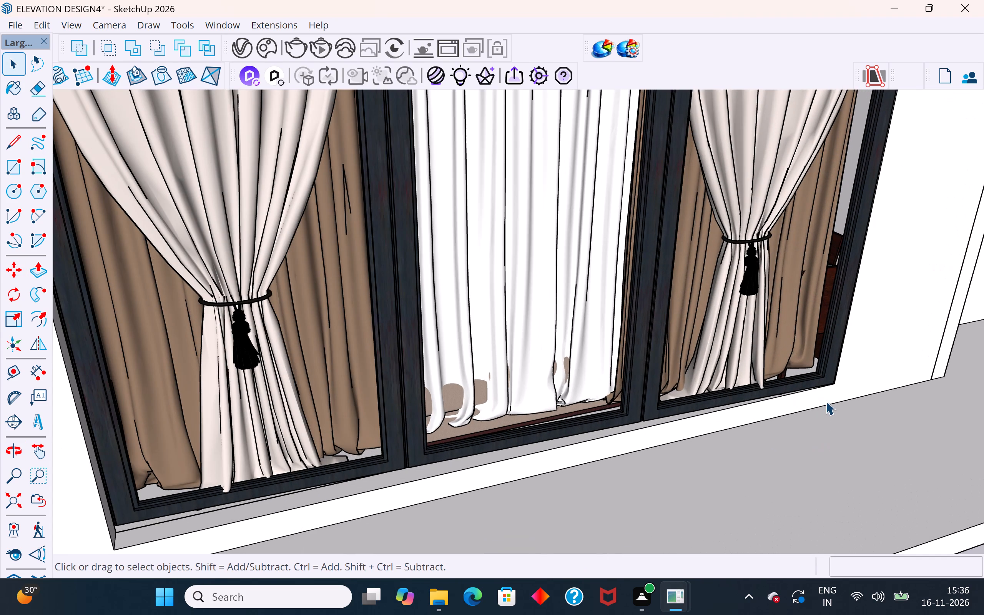
scroll(307, 280, "down", 4)
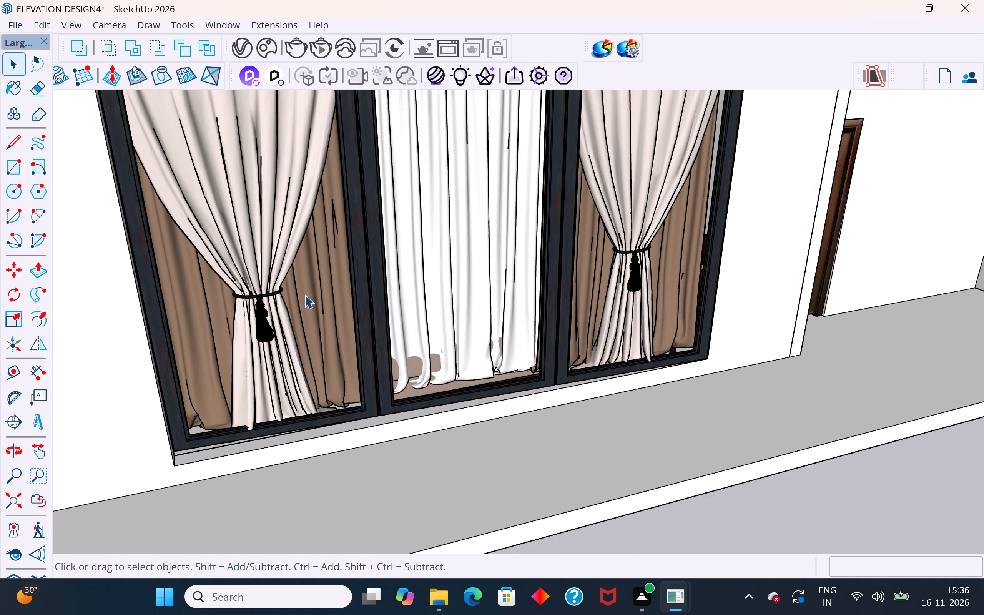
scroll(157, 505, "up", 4)
left_click(195, 424)
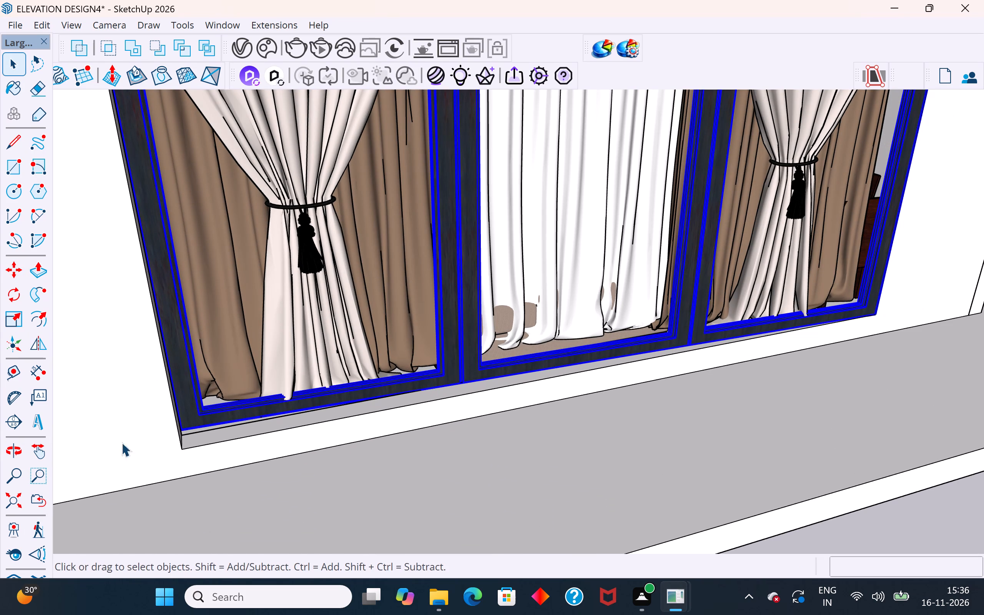
key("m")
scroll(184, 444, "up", 7)
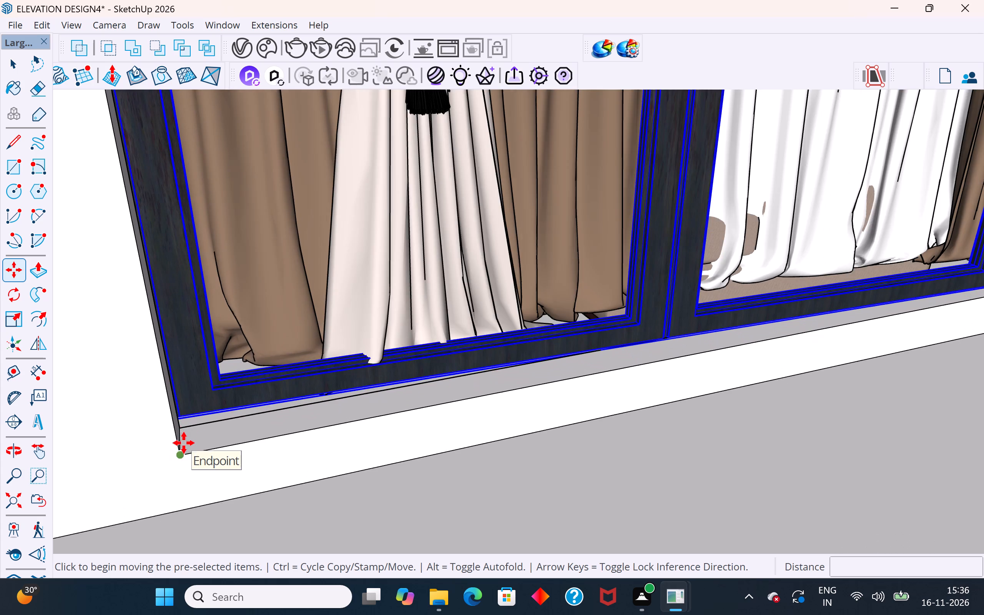
left_click(181, 419)
left_click(181, 457)
scroll(187, 418, "down", 4)
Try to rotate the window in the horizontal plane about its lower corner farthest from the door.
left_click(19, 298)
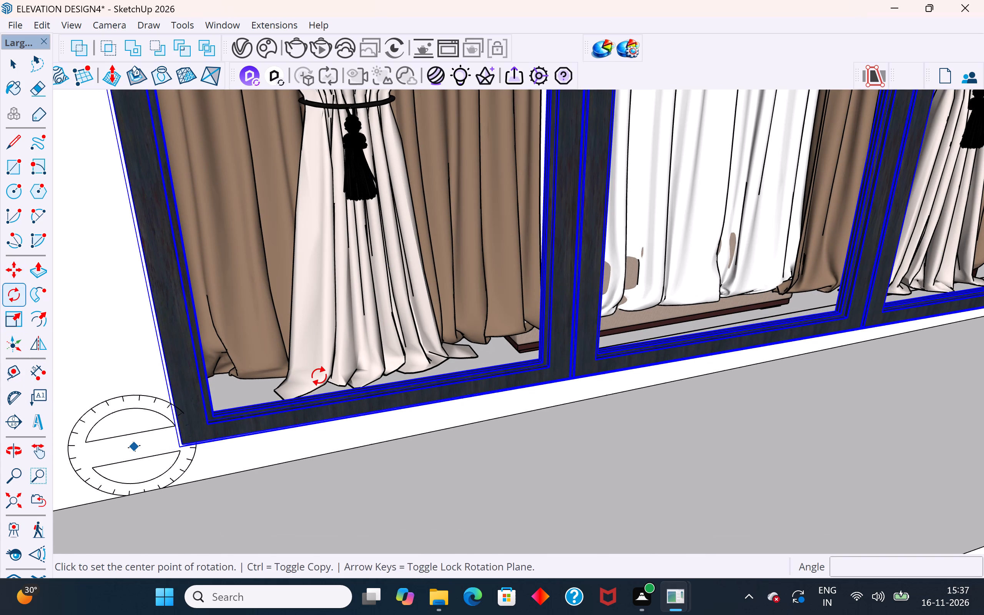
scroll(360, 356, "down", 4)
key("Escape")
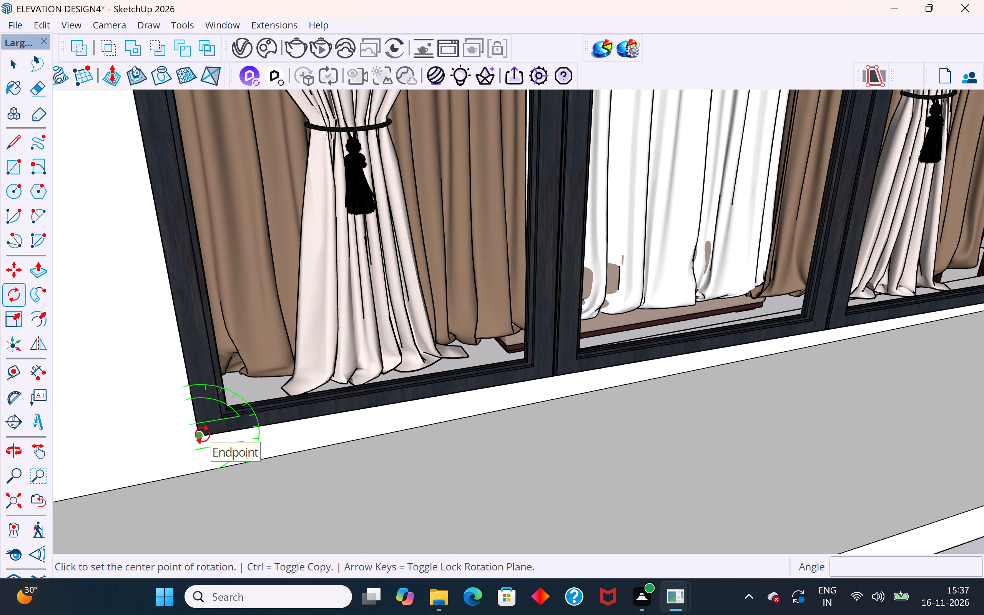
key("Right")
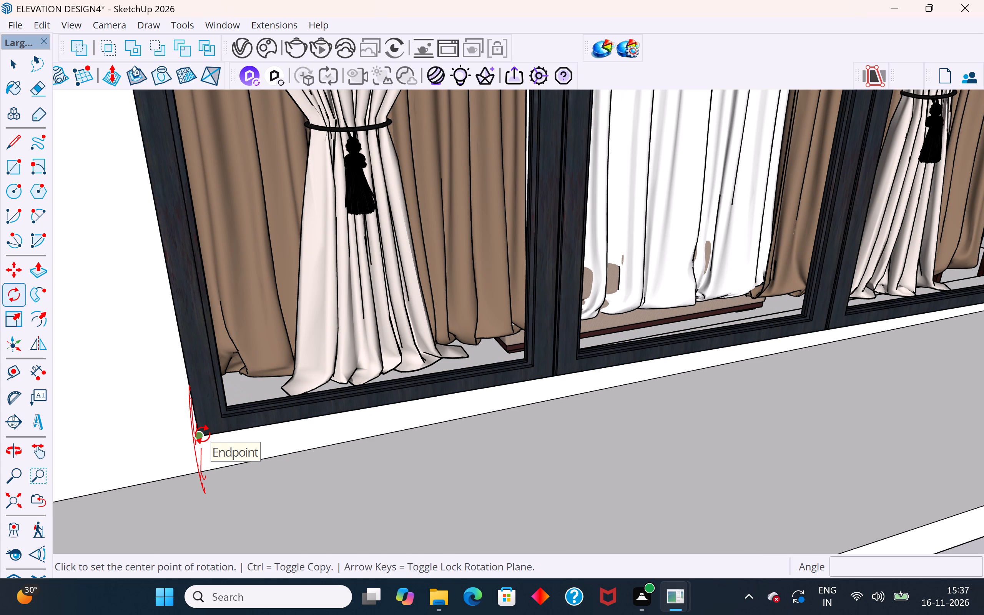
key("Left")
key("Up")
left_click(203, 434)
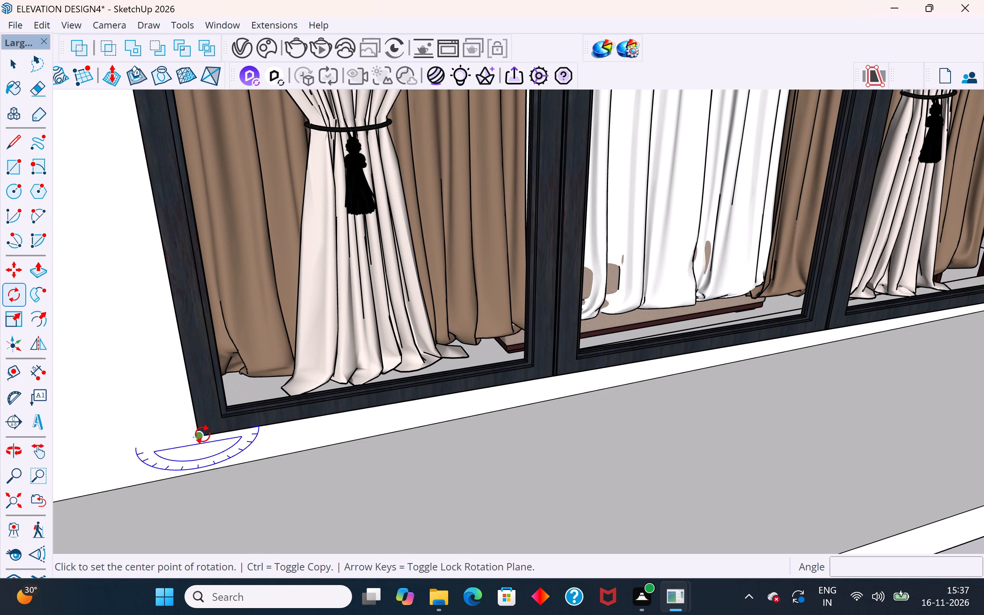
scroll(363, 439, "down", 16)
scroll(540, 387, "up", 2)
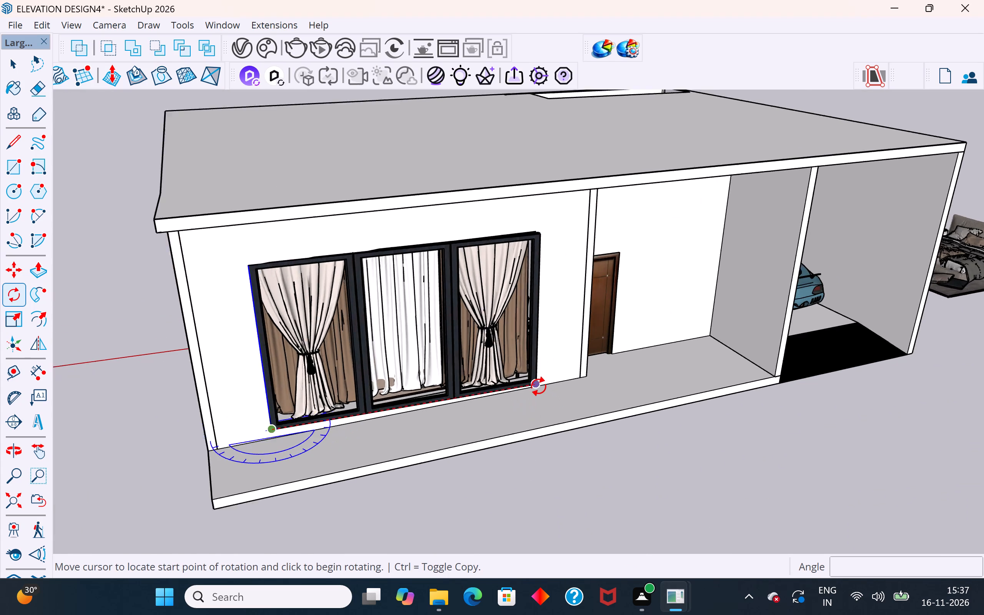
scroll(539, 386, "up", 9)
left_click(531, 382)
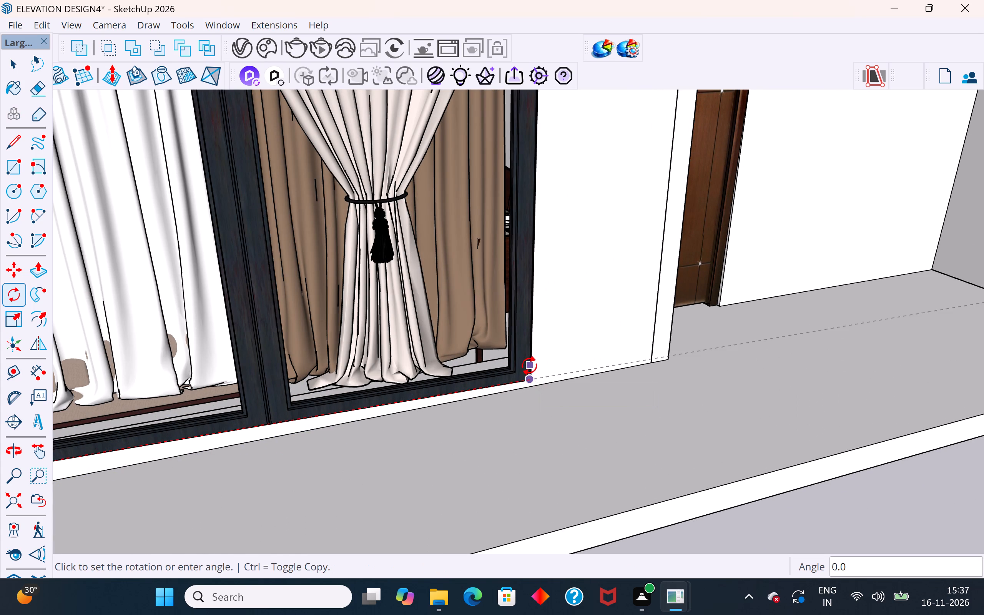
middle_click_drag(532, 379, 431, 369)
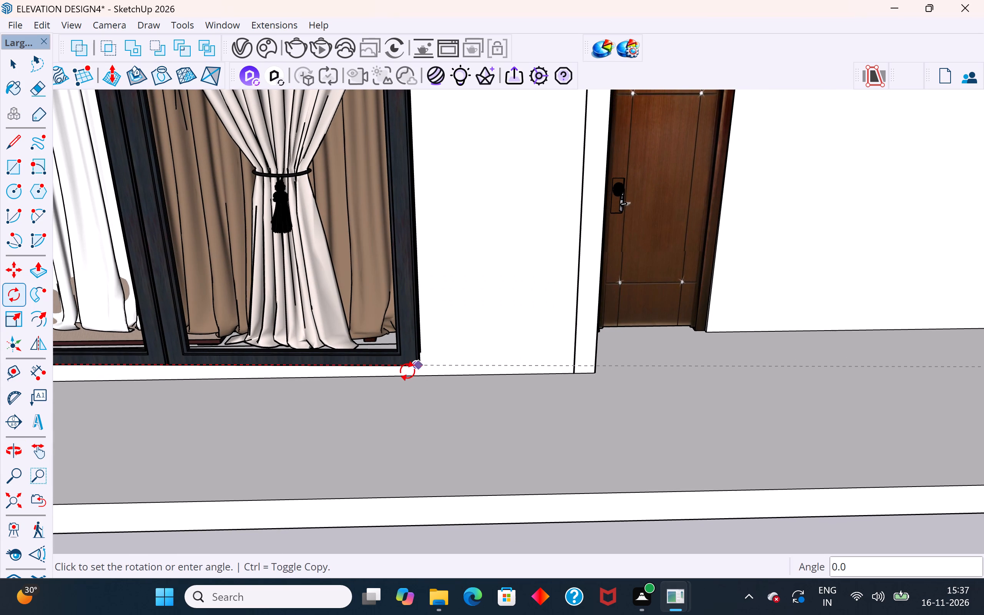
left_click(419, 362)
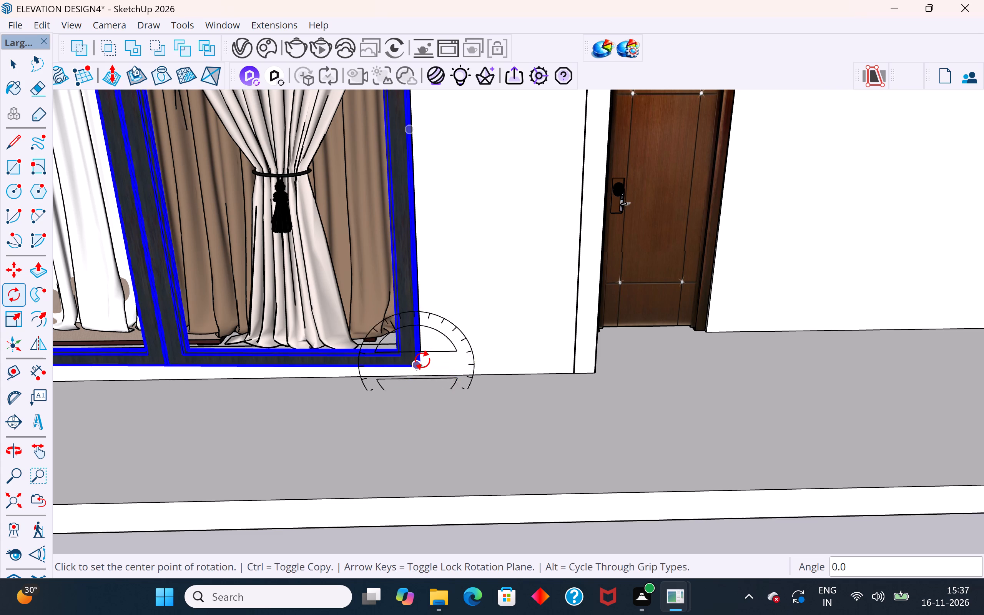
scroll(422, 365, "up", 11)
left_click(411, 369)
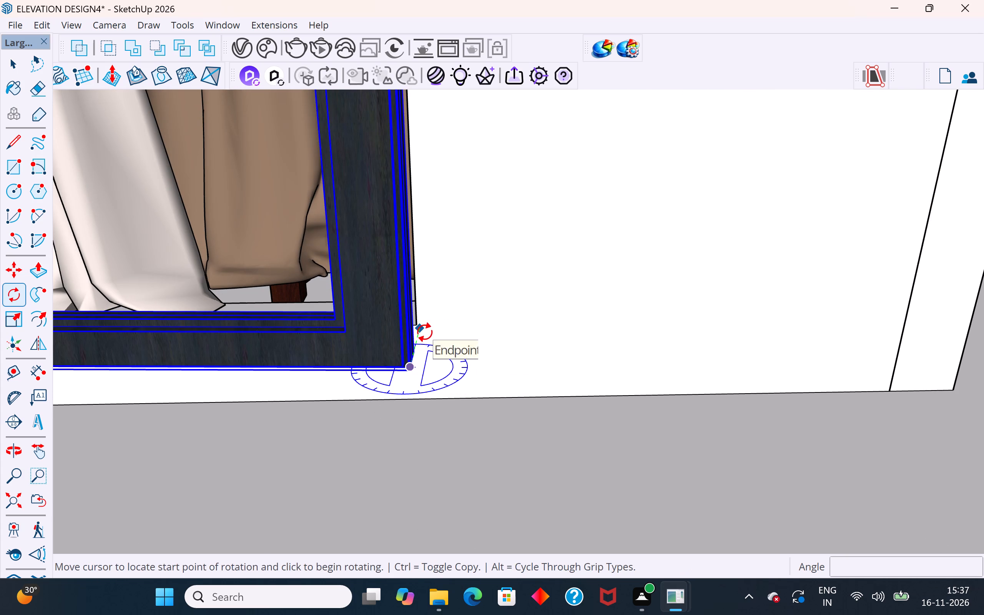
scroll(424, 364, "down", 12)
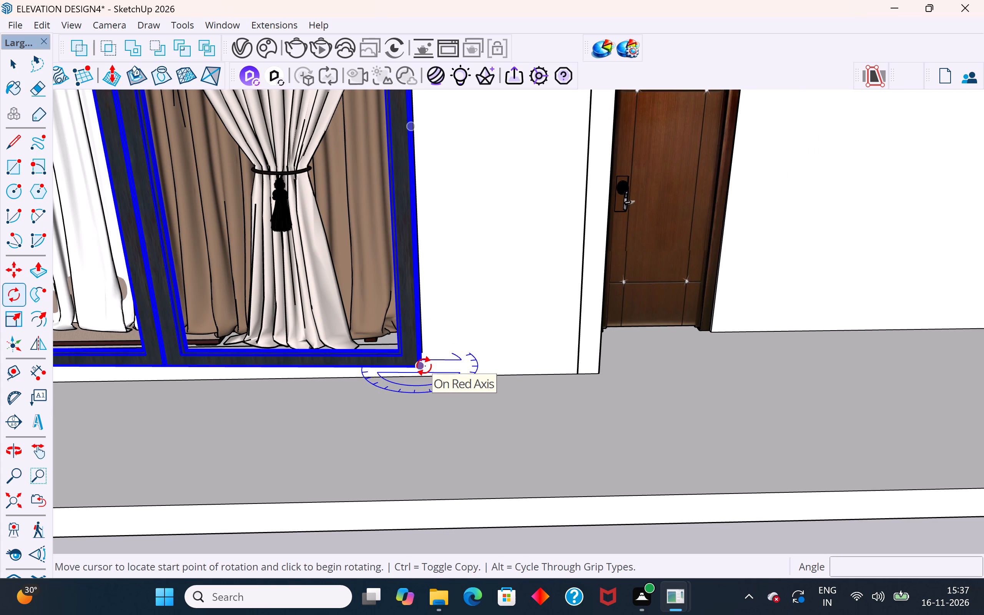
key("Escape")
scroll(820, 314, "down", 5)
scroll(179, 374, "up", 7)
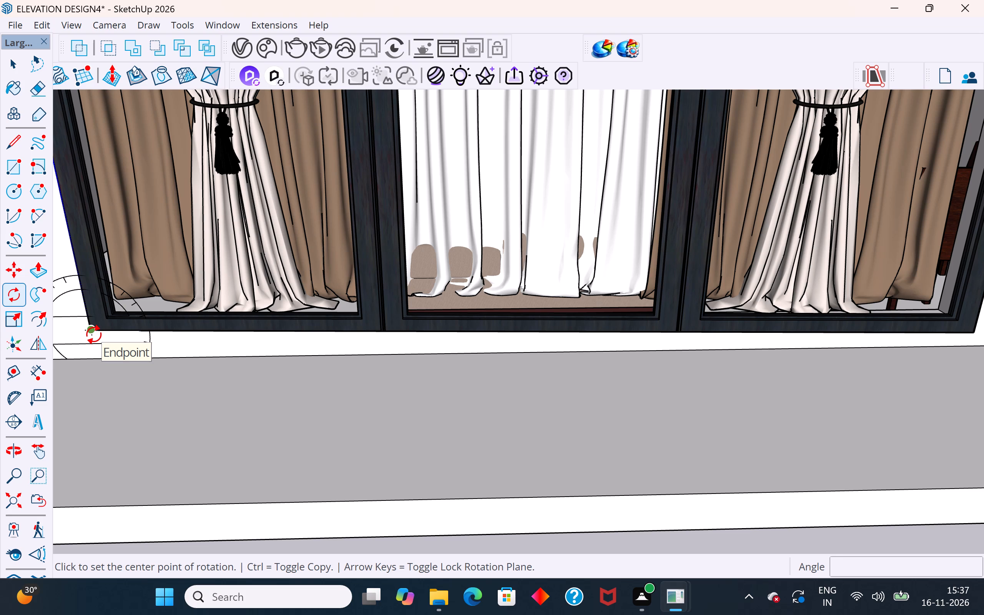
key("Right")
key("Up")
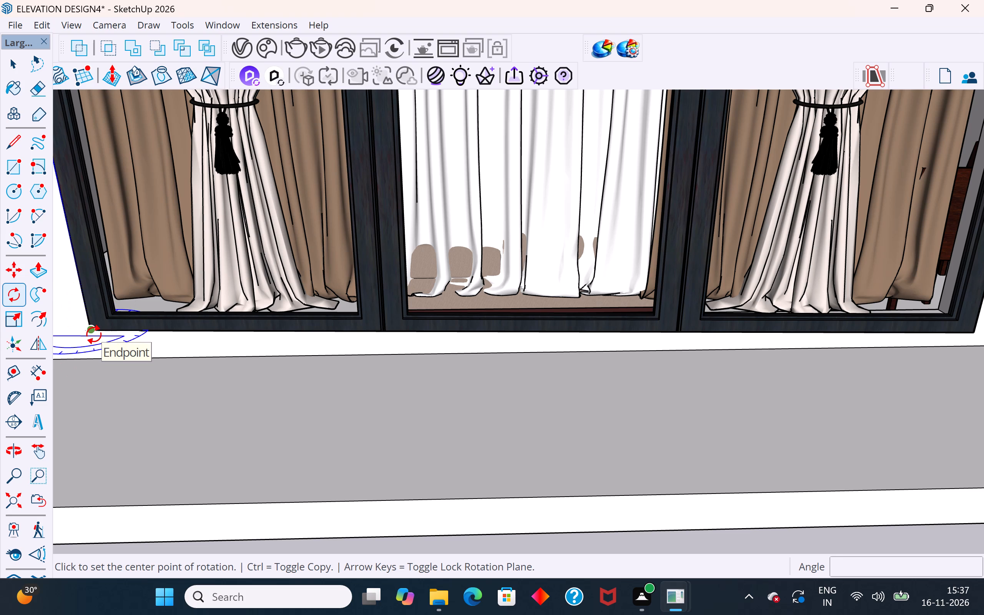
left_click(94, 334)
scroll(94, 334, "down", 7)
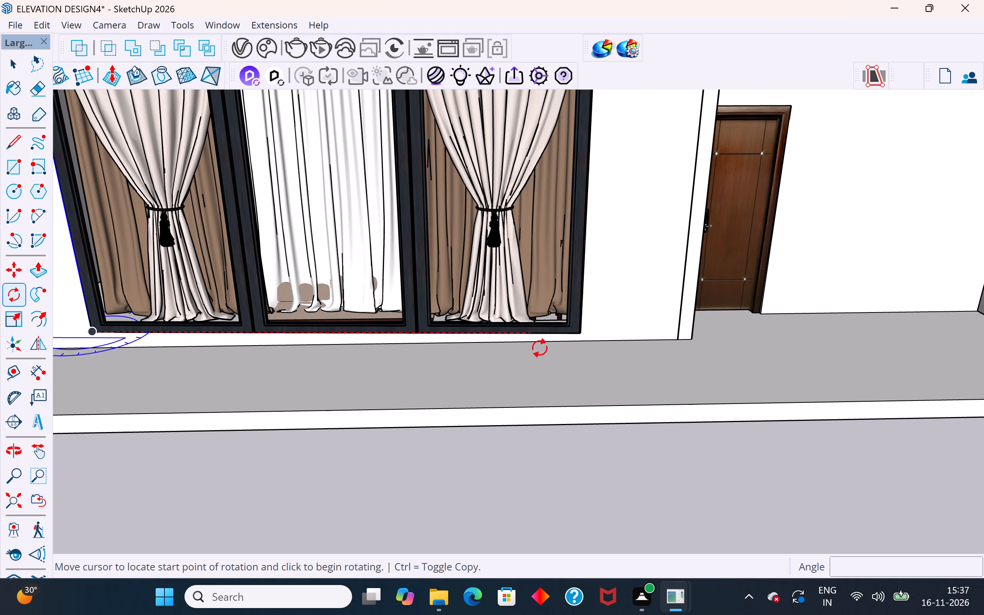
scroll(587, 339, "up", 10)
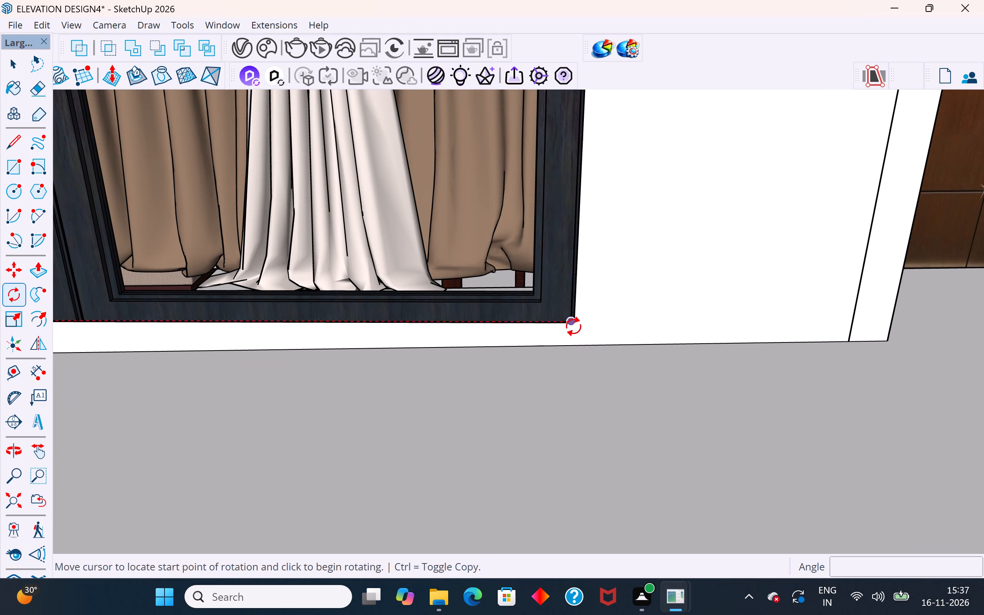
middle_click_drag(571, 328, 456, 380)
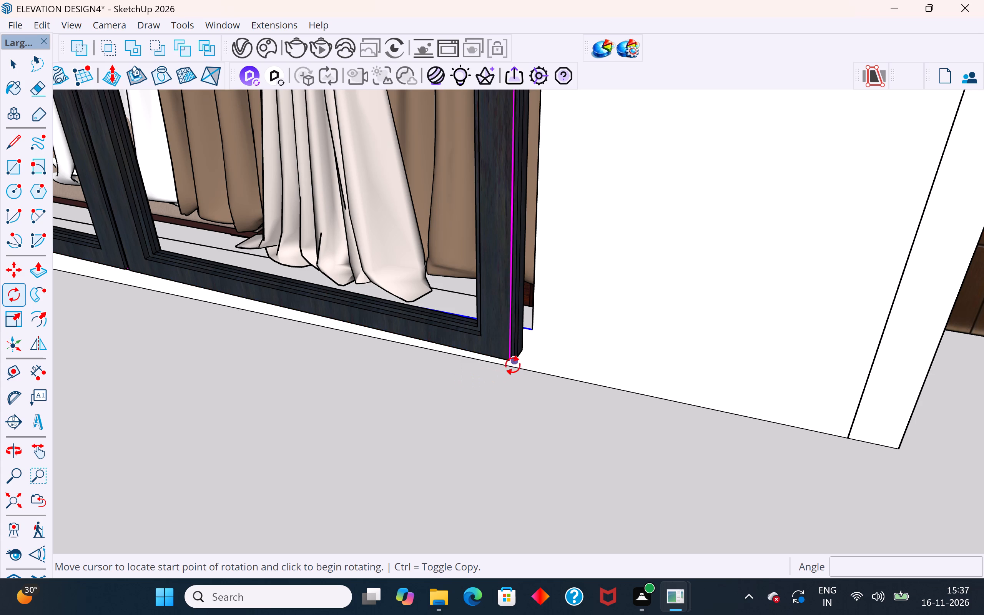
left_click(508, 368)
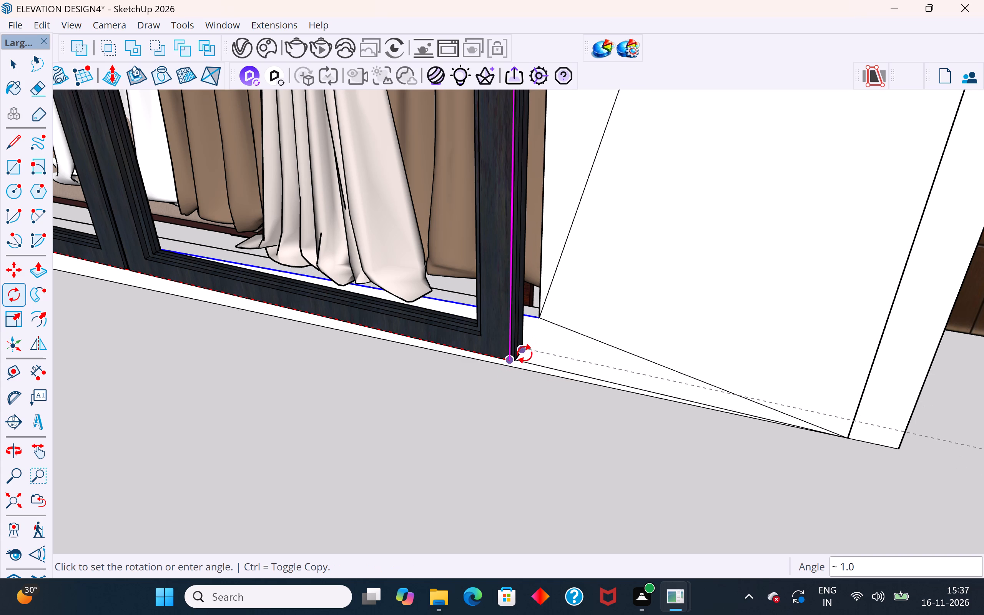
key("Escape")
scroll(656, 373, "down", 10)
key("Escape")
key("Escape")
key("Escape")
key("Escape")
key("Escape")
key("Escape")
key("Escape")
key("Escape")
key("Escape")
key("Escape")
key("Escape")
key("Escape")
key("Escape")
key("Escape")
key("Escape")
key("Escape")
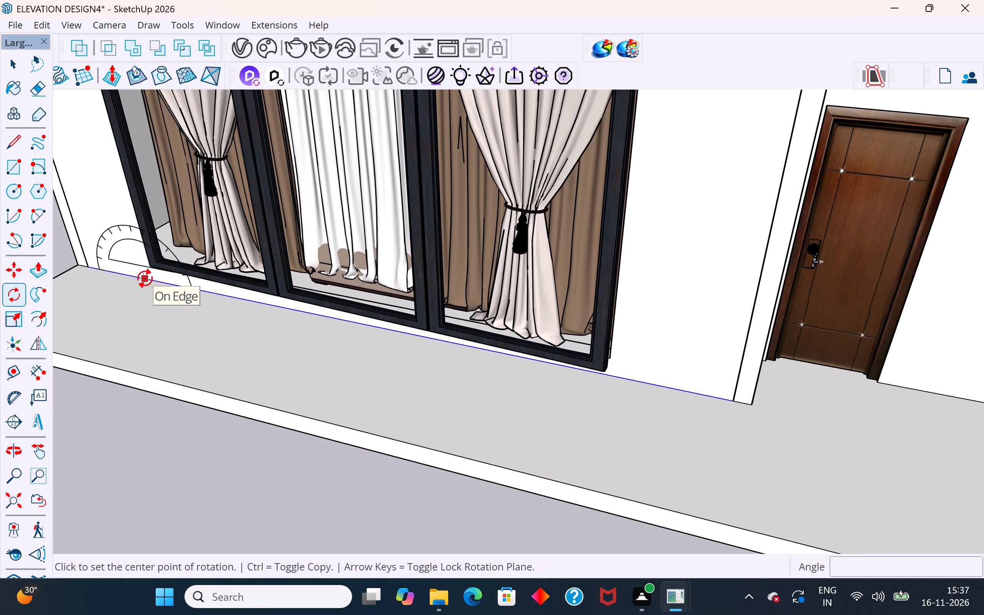
Rotate the window 2.5° in the horizontal plane about its lower corner farthest from the door, and deselect it.
middle_click_drag(145, 278, 281, 198)
scroll(195, 249, "up", 5)
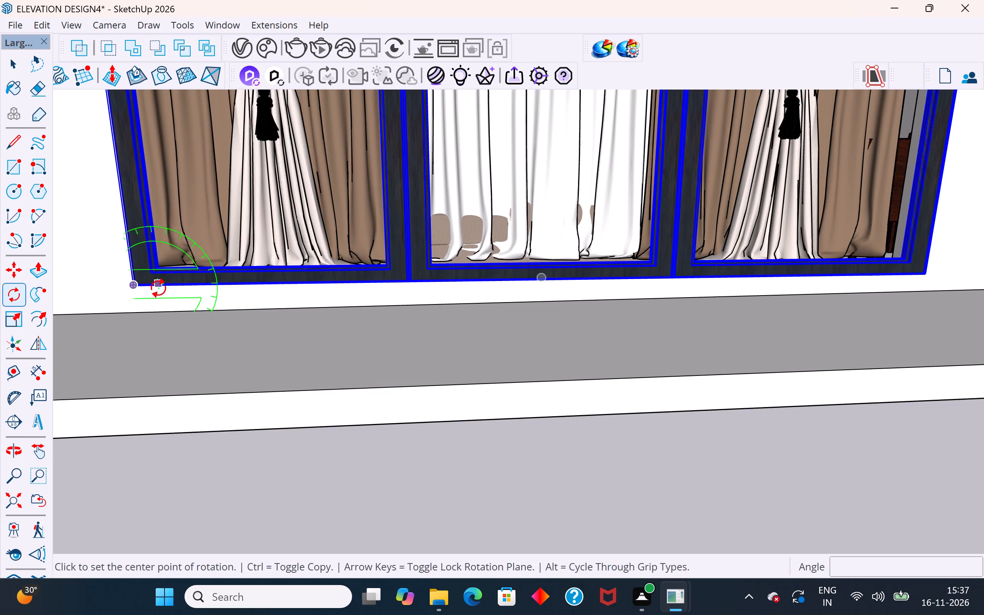
middle_click_drag(159, 288, 352, 269)
scroll(247, 307, "up", 5)
scroll(342, 281, "up", 4)
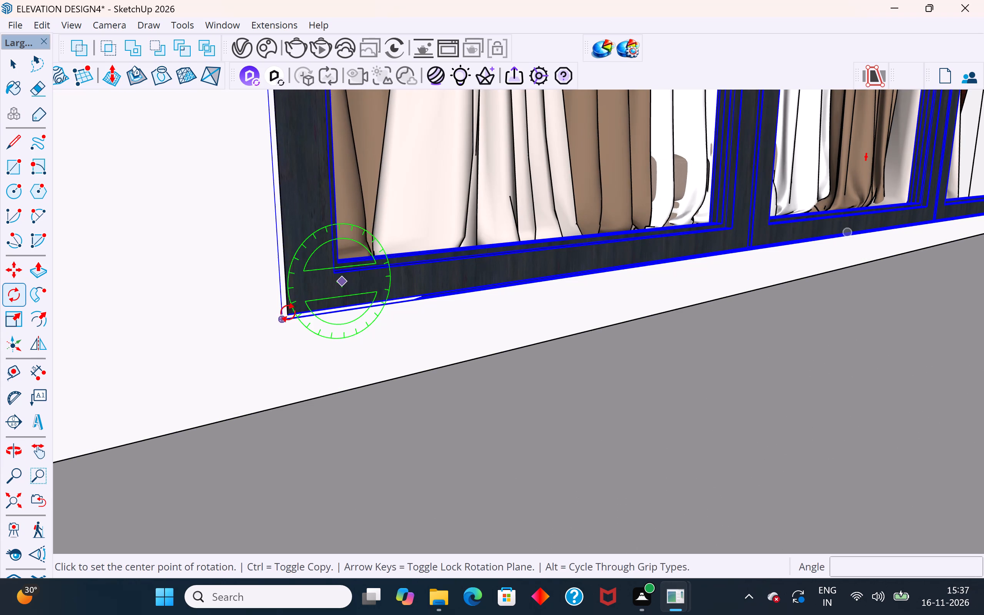
key("Right")
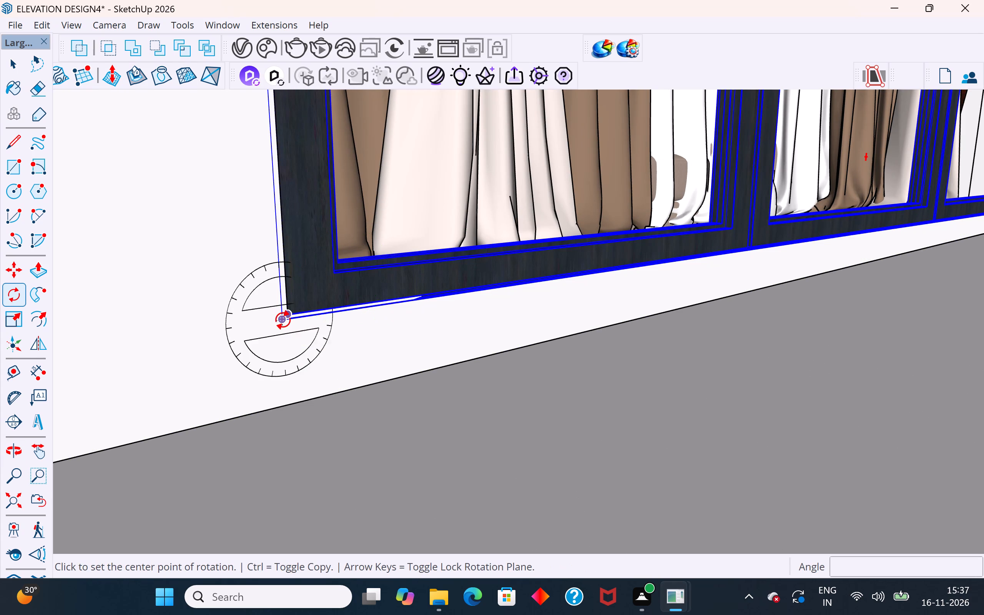
key("Left")
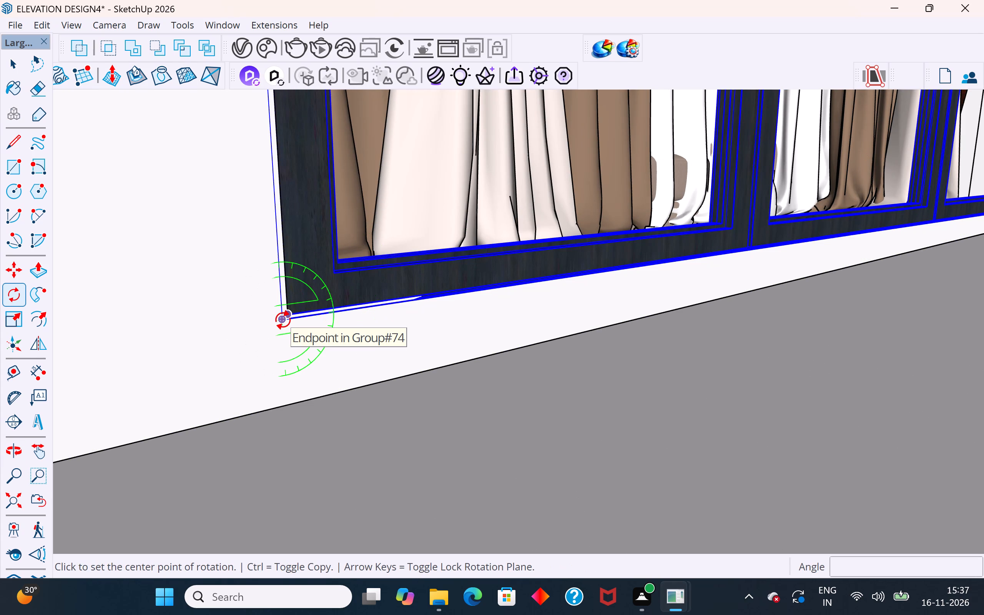
key("Up")
left_click(283, 319)
scroll(281, 319, "down", 12)
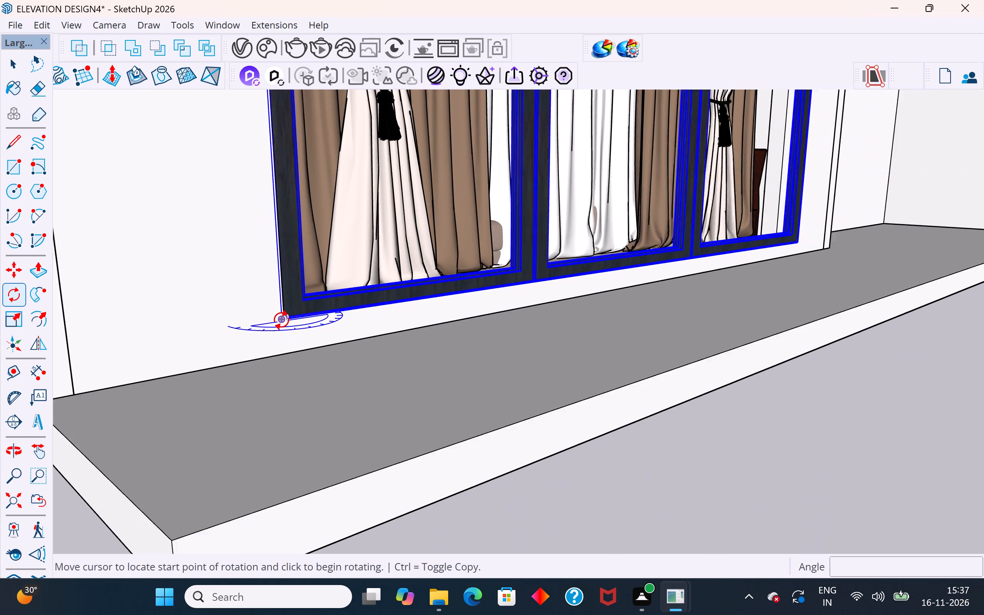
scroll(281, 319, "down", 5)
middle_click_drag(322, 320, 6, 403)
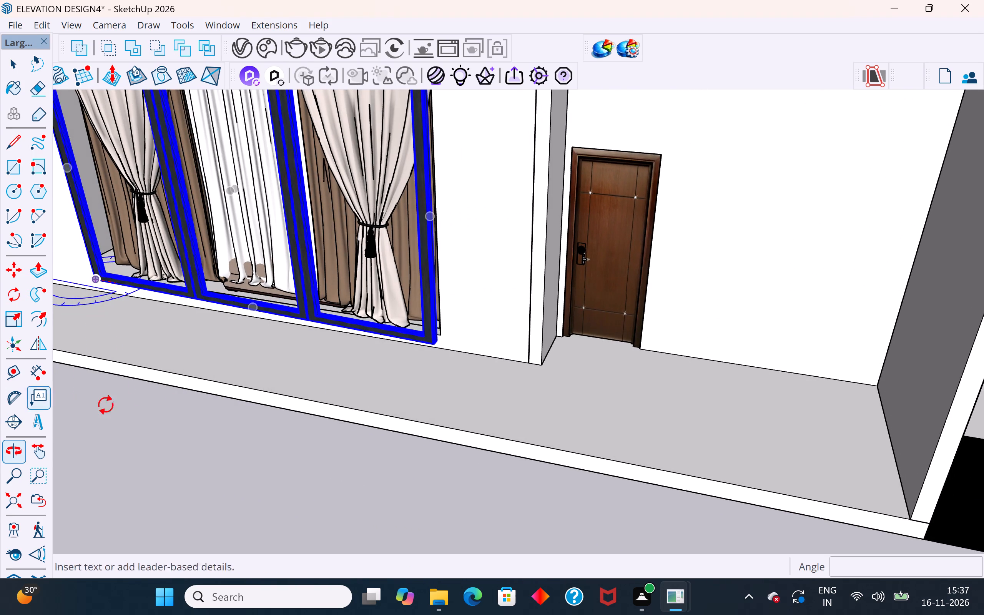
left_click(434, 349)
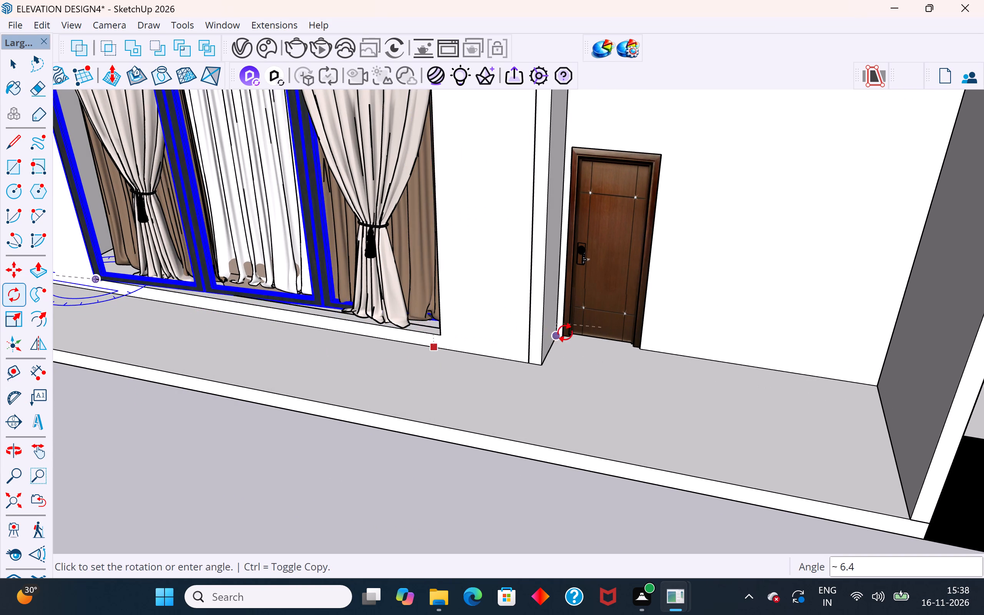
scroll(593, 358, "up", 2)
middle_click_drag(593, 358, 608, 359)
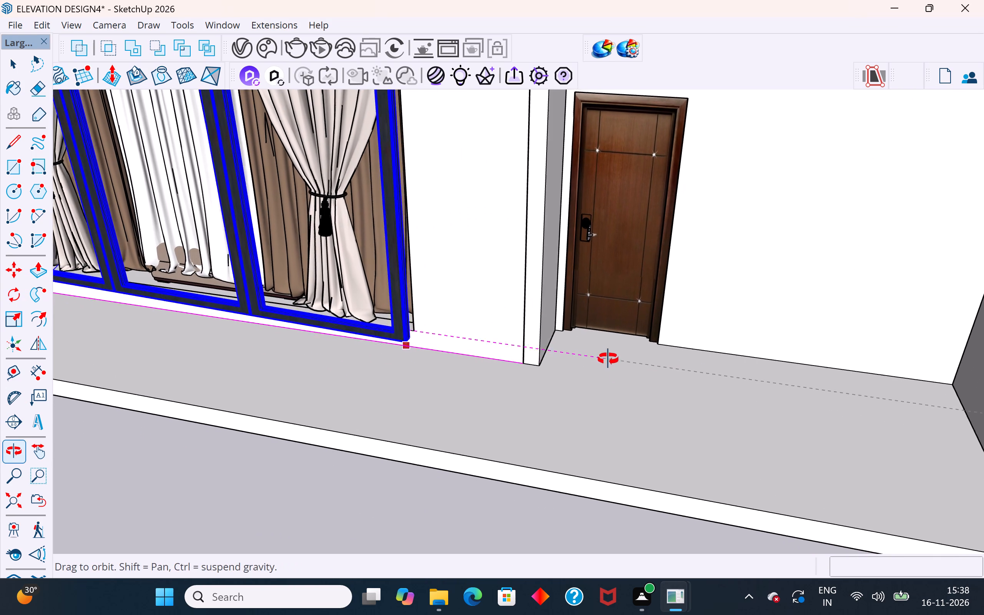
middle_click_drag(608, 359, 626, 361)
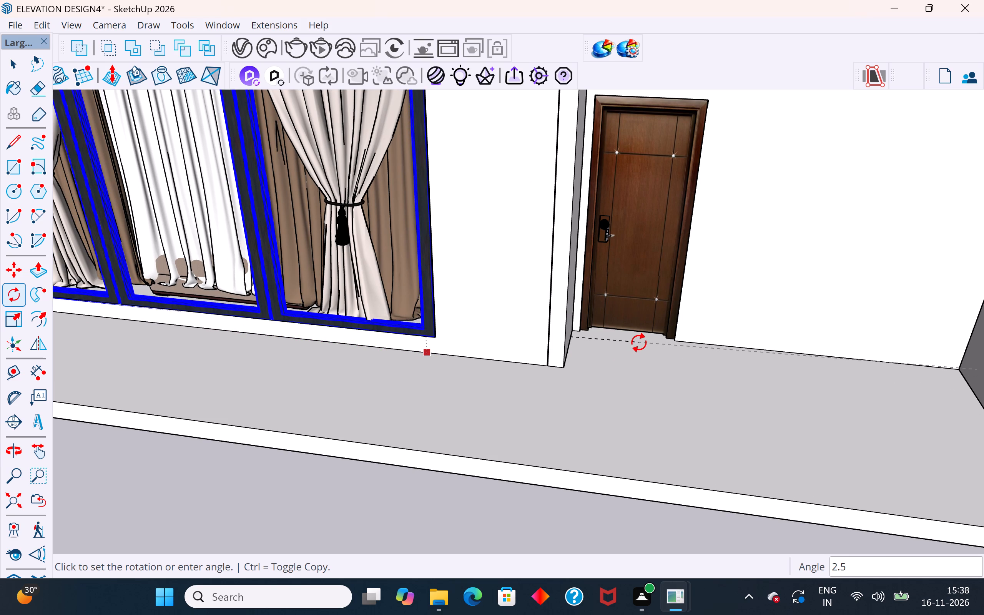
left_click(639, 342)
scroll(895, 399, "down", 5)
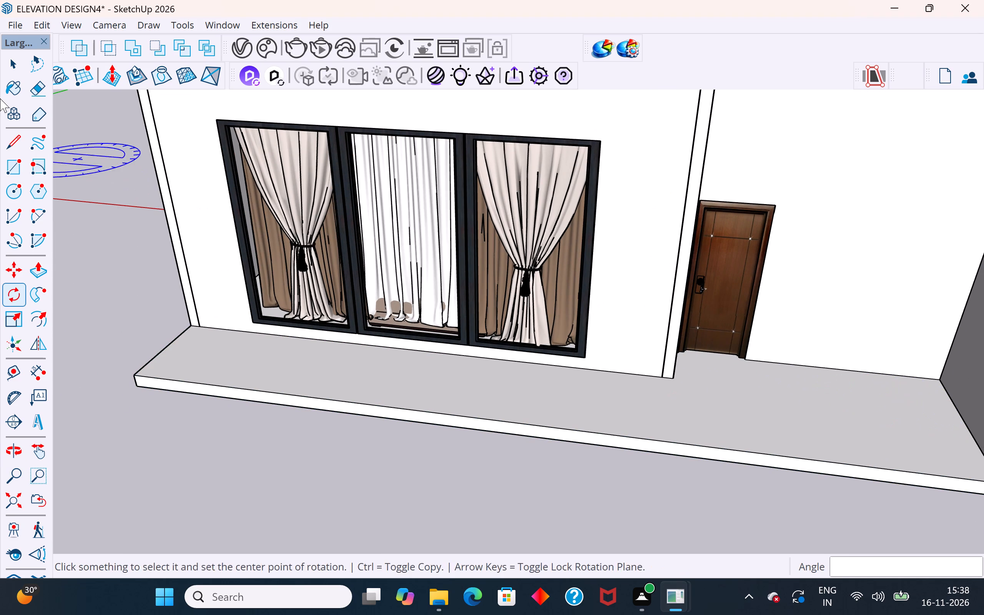
left_click(16, 61)
left_click(138, 147)
Move the window about 1/2" to snap its lower corner nearest the door onto the wall opening's matching corner, and deselect it.
scroll(374, 249, "up", 3)
middle_click_drag(392, 273, 609, 223)
scroll(748, 242, "up", 7)
middle_click_drag(771, 284, 572, 196)
middle_click_drag(611, 246, 623, 266)
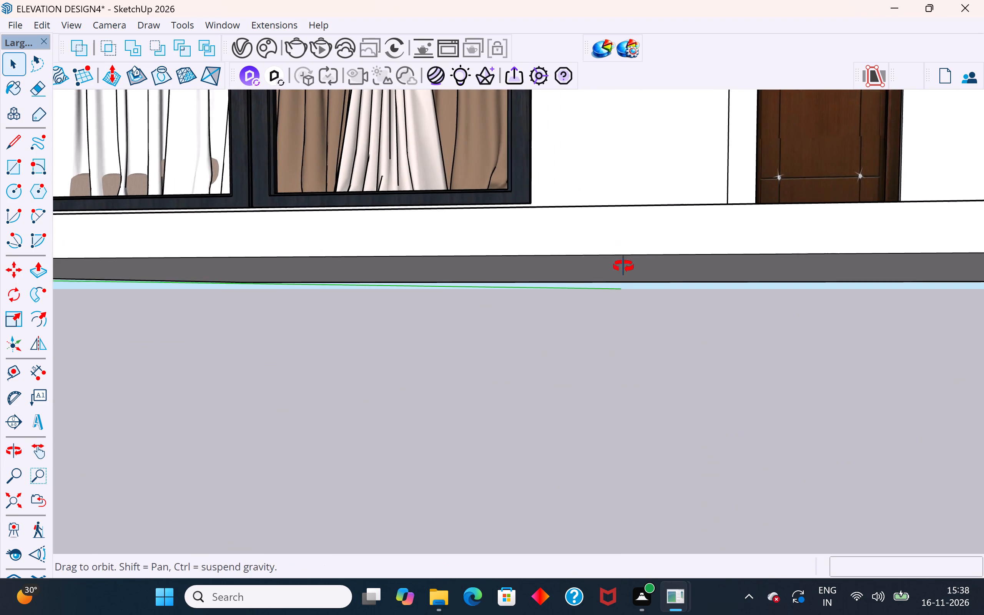
middle_click_drag(623, 266, 637, 287)
scroll(495, 206, "up", 10)
middle_click_drag(515, 211, 570, 301)
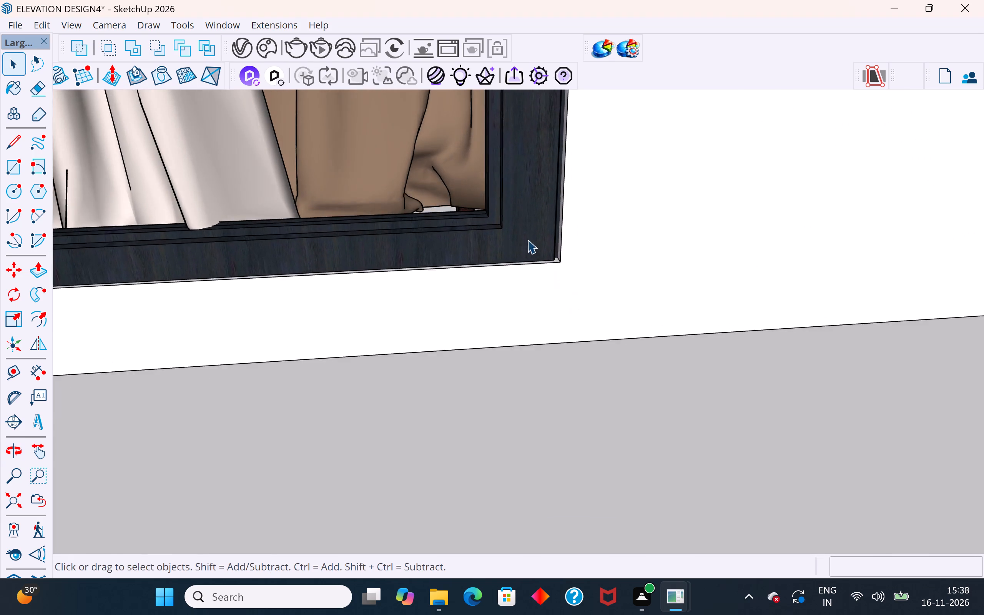
scroll(527, 239, "up", 7)
left_click(555, 255)
scroll(566, 269, "up", 2)
key("m")
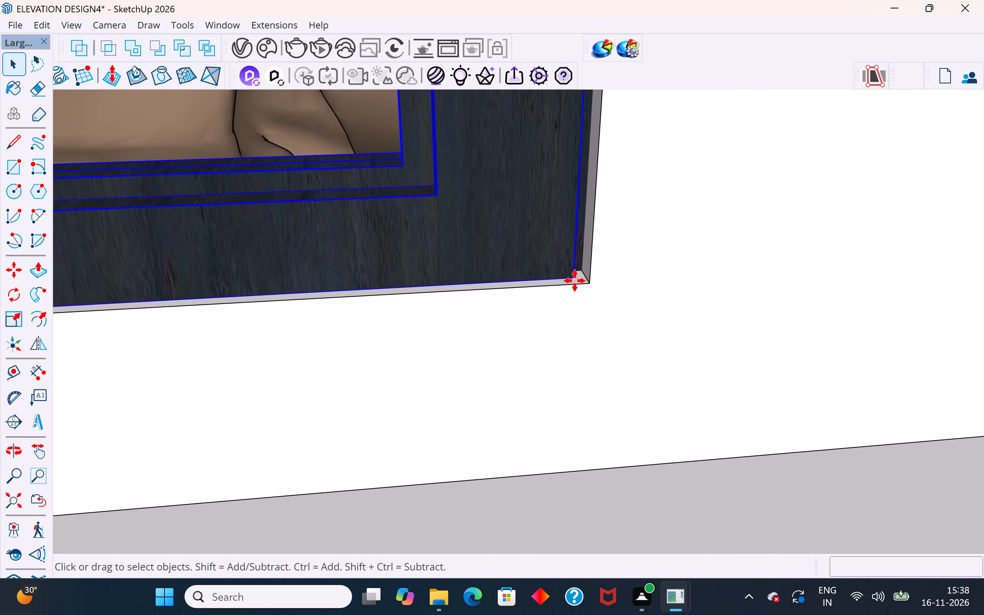
left_click(571, 277)
left_click(586, 278)
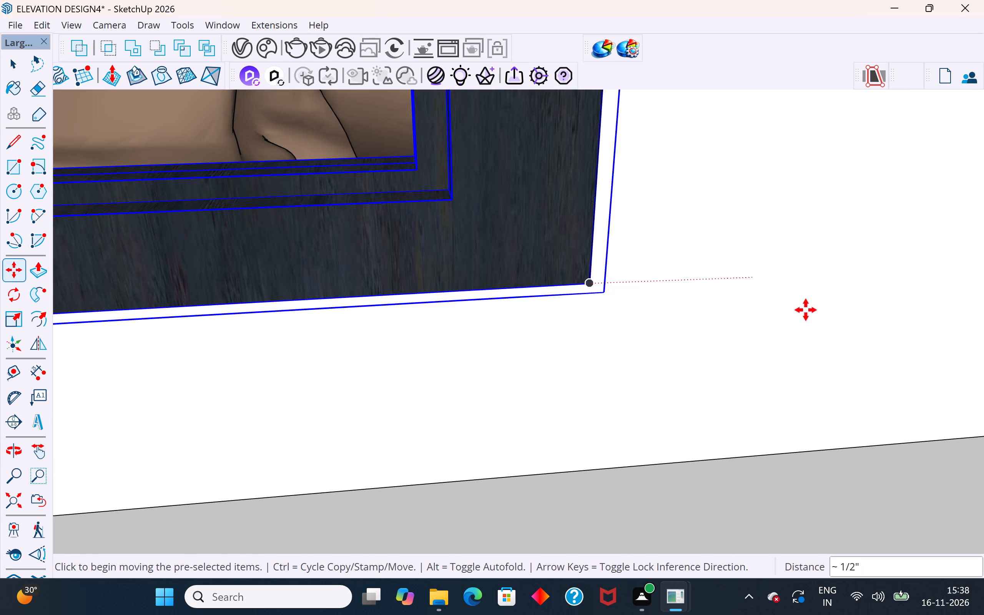
scroll(806, 310, "down", 19)
scroll(755, 348, "down", 12)
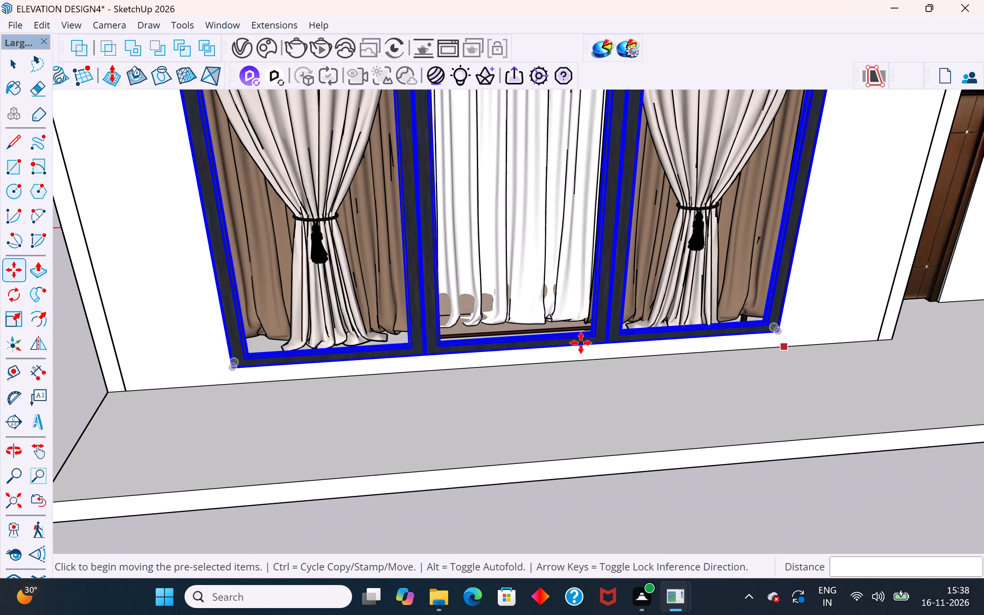
scroll(221, 342, "up", 20)
scroll(221, 342, "up", 6)
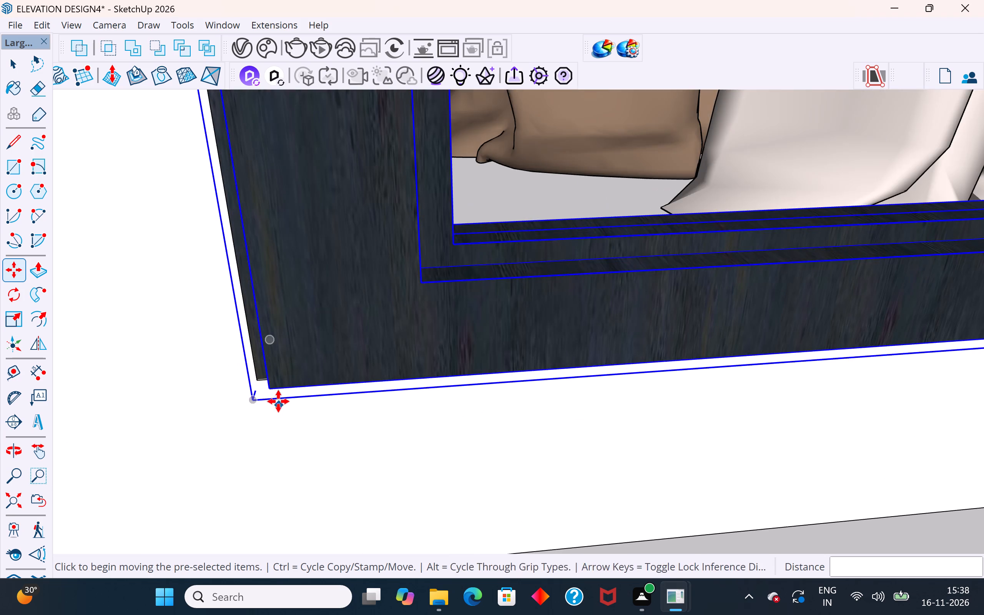
left_click(21, 58)
scroll(500, 342, "down", 7)
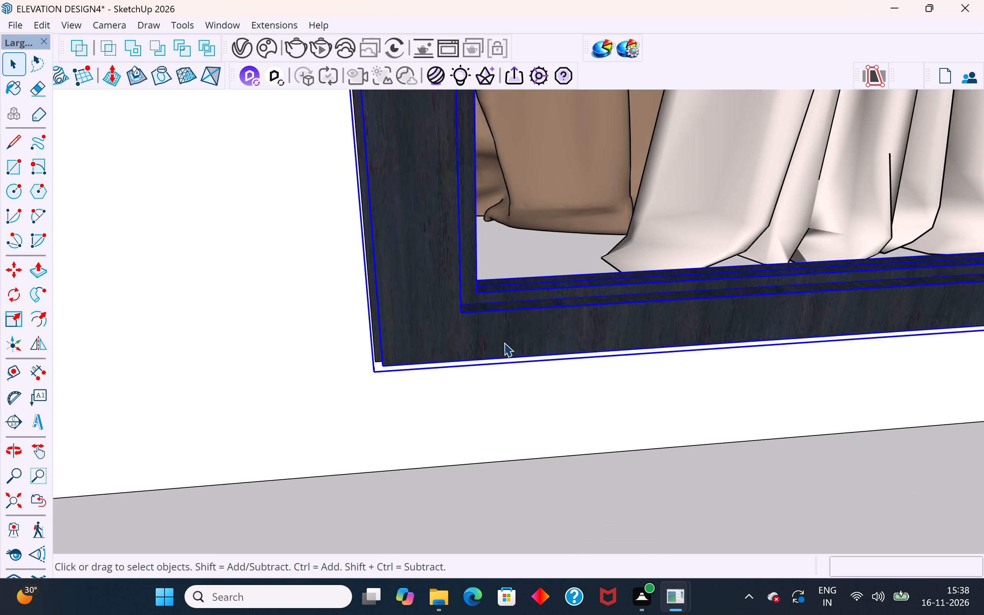
scroll(504, 342, "down", 13)
left_click(143, 434)
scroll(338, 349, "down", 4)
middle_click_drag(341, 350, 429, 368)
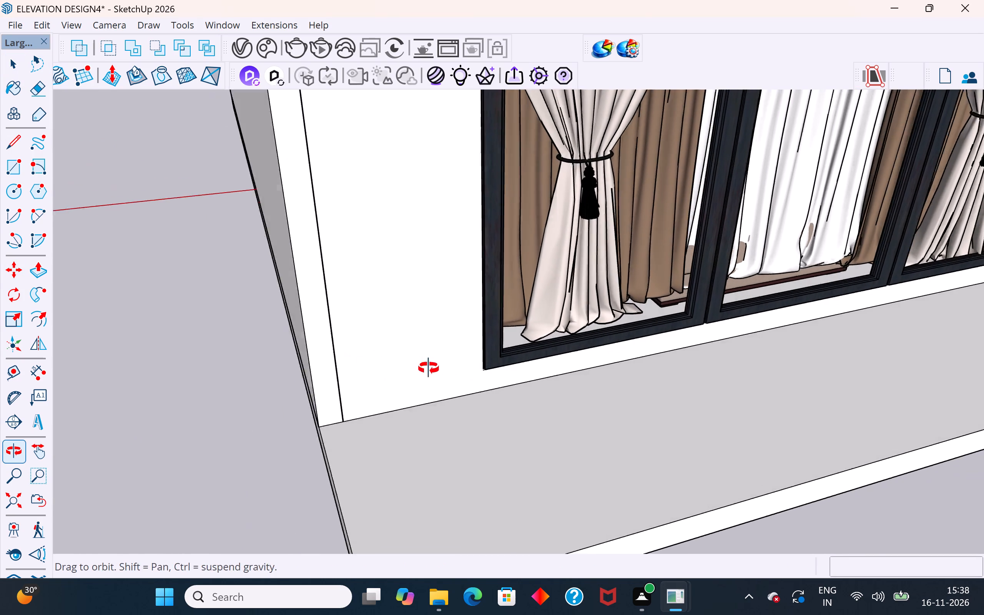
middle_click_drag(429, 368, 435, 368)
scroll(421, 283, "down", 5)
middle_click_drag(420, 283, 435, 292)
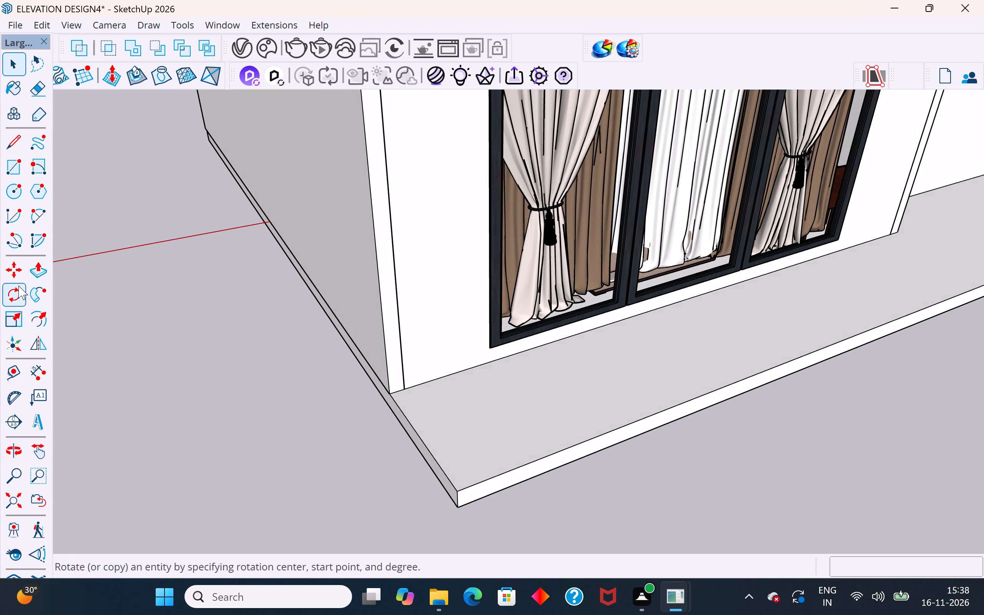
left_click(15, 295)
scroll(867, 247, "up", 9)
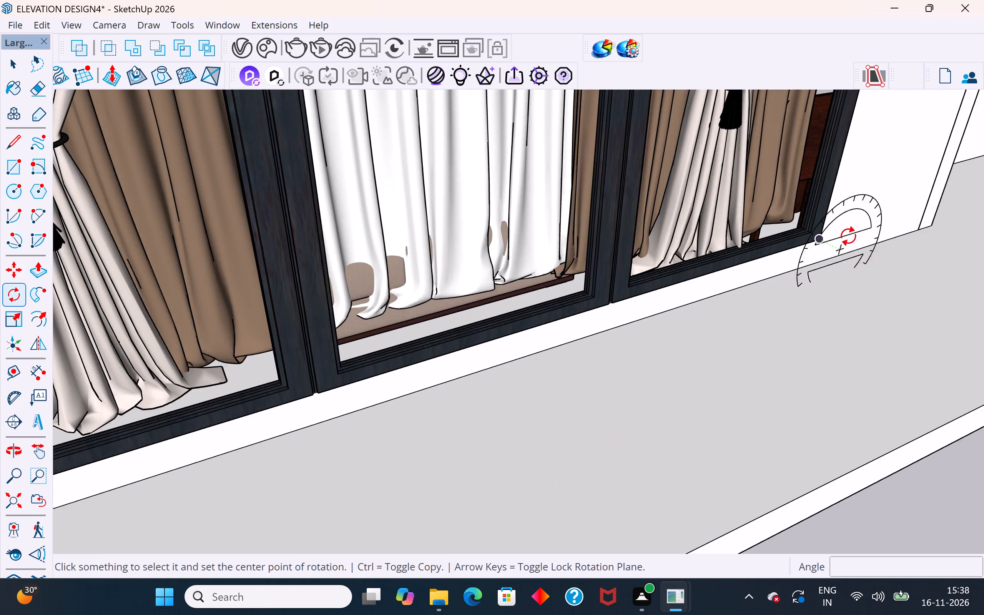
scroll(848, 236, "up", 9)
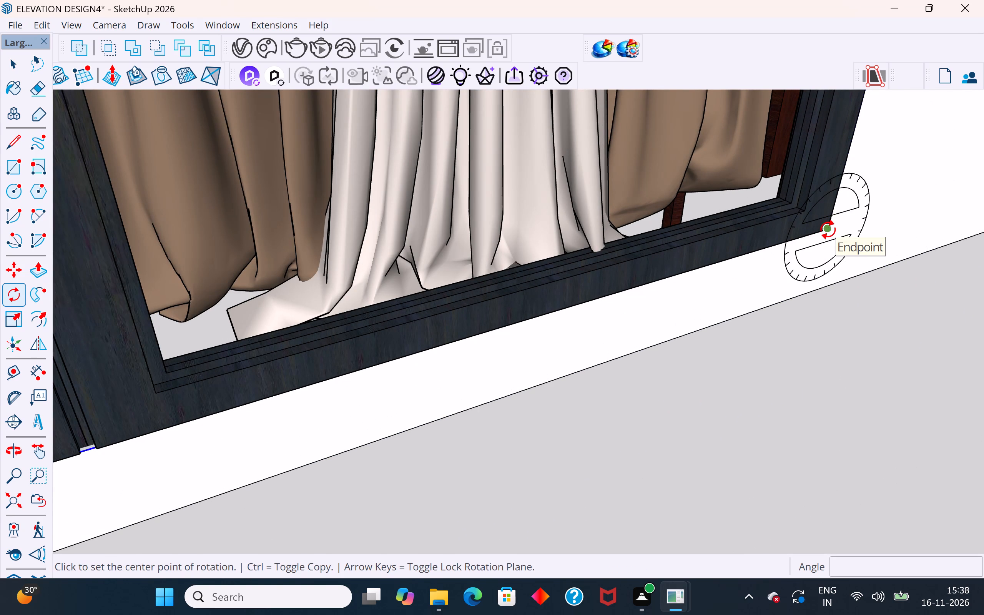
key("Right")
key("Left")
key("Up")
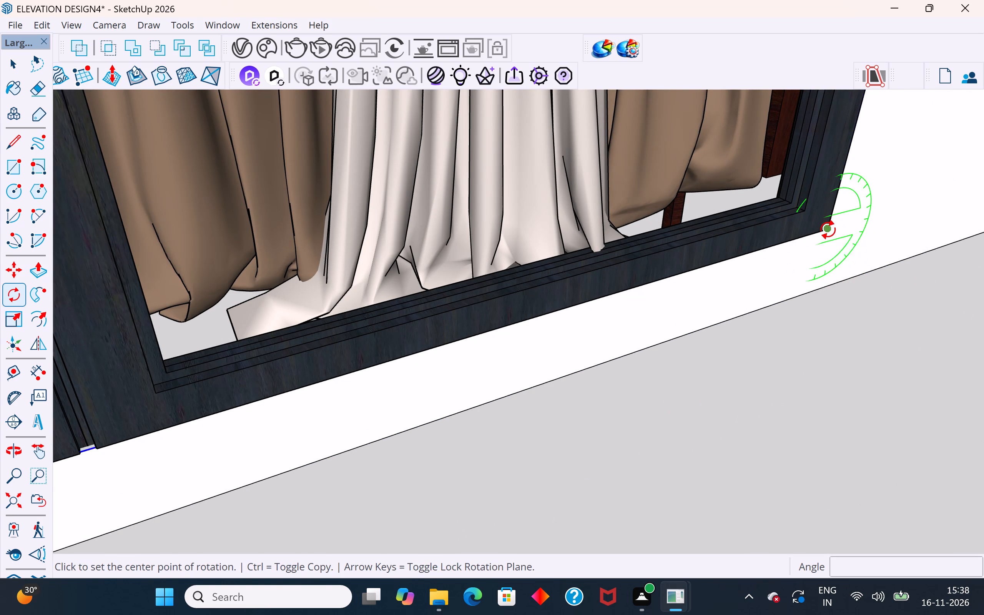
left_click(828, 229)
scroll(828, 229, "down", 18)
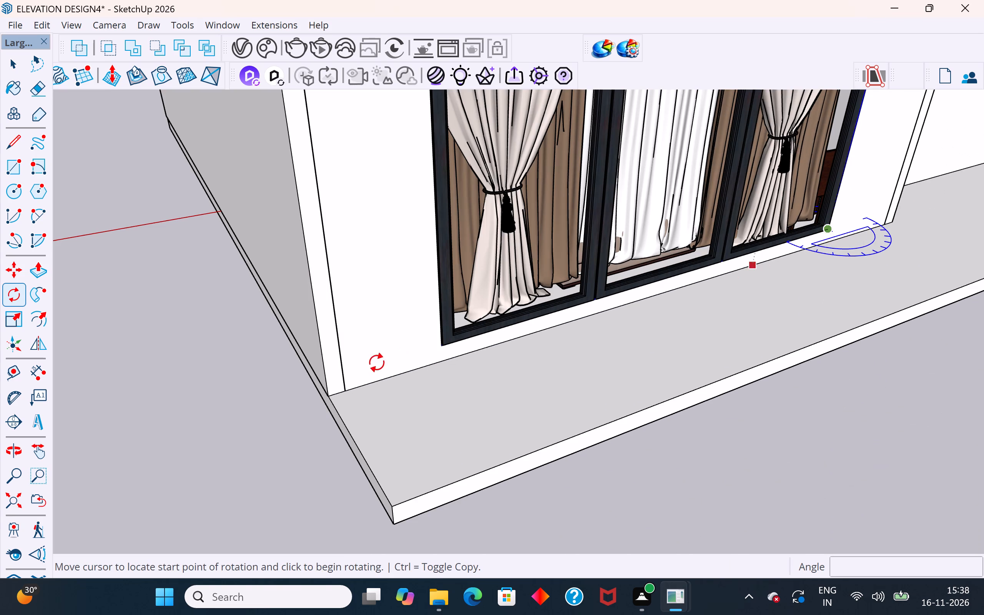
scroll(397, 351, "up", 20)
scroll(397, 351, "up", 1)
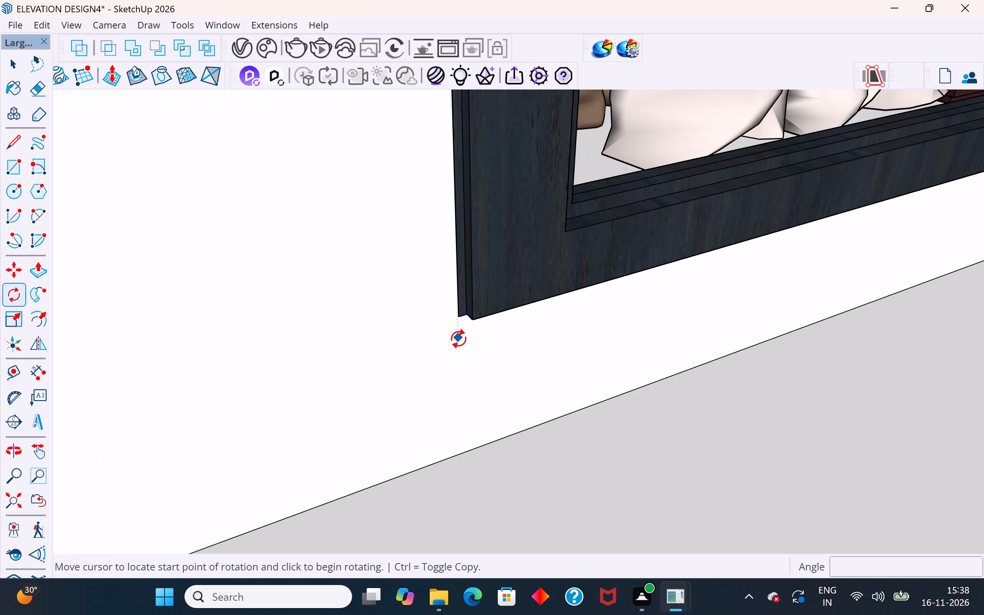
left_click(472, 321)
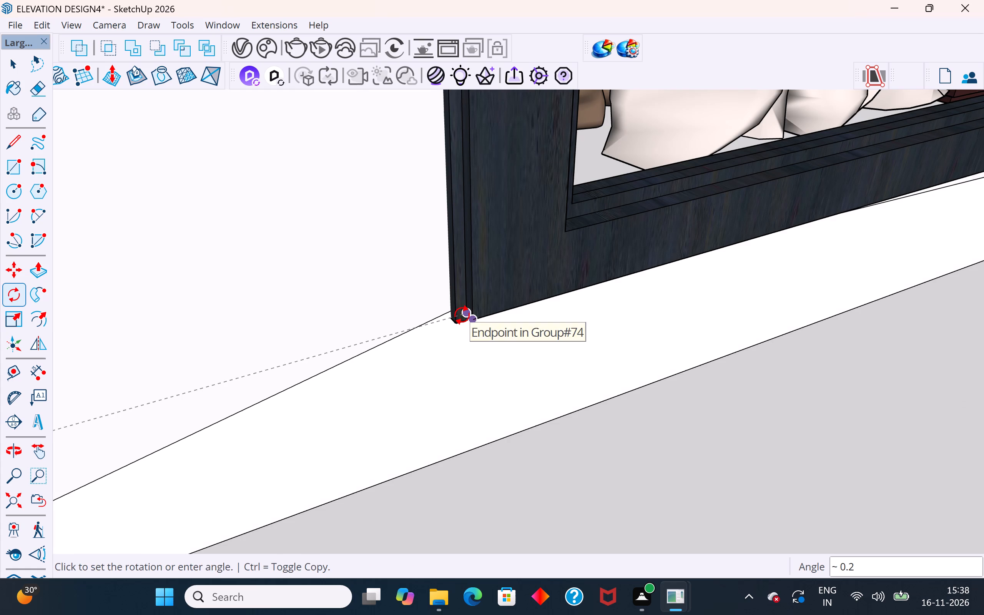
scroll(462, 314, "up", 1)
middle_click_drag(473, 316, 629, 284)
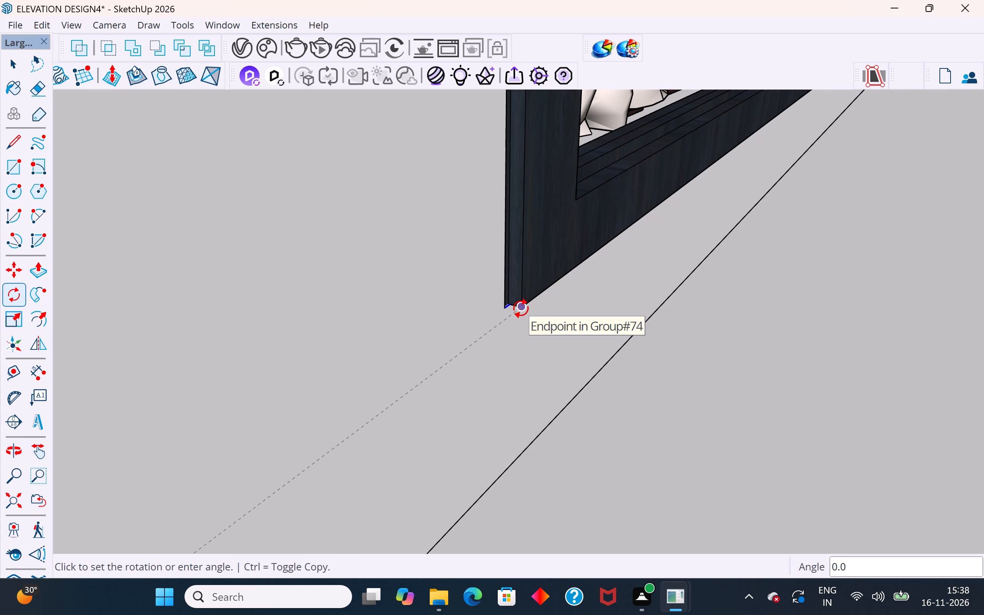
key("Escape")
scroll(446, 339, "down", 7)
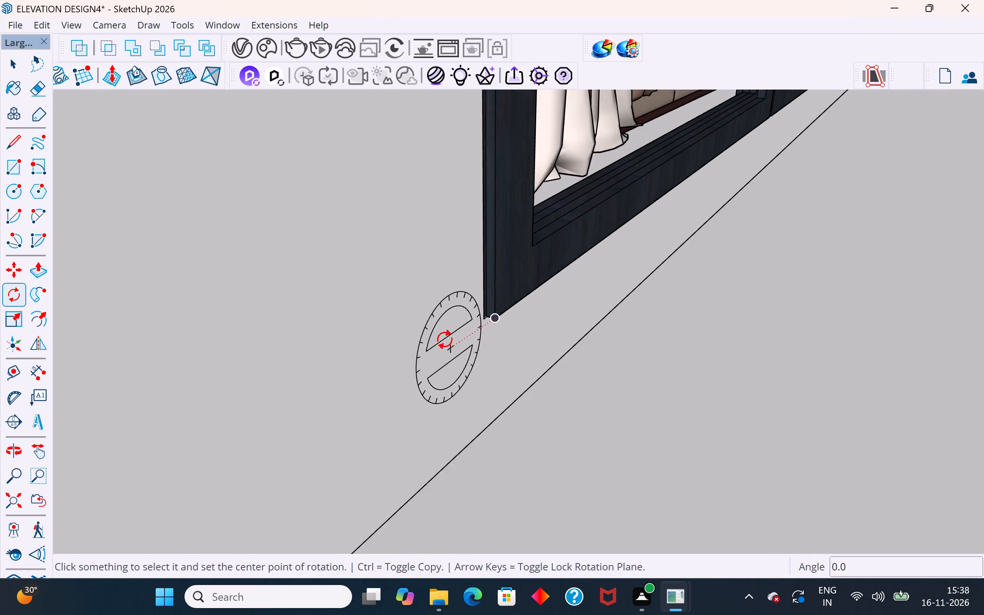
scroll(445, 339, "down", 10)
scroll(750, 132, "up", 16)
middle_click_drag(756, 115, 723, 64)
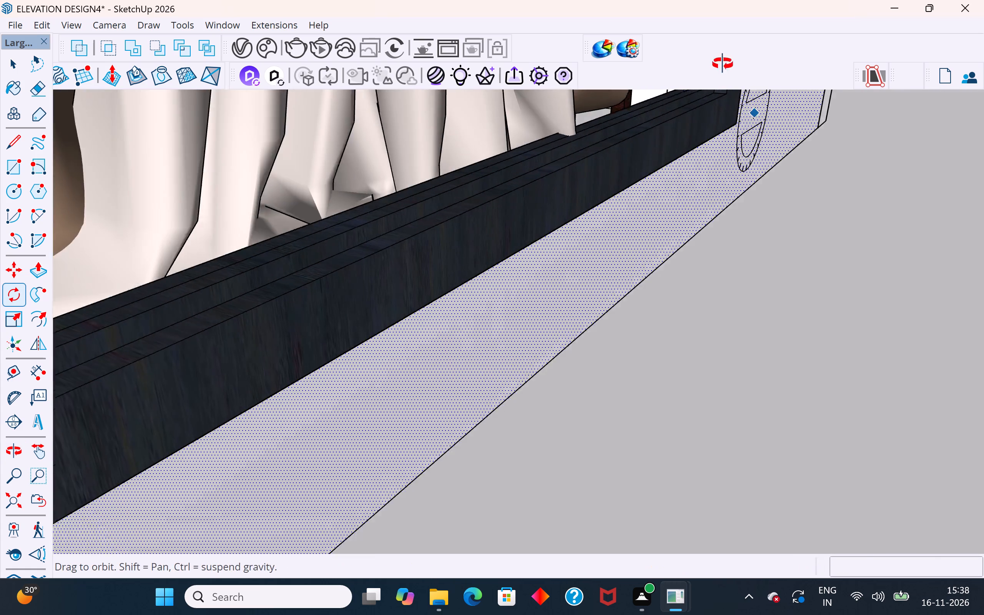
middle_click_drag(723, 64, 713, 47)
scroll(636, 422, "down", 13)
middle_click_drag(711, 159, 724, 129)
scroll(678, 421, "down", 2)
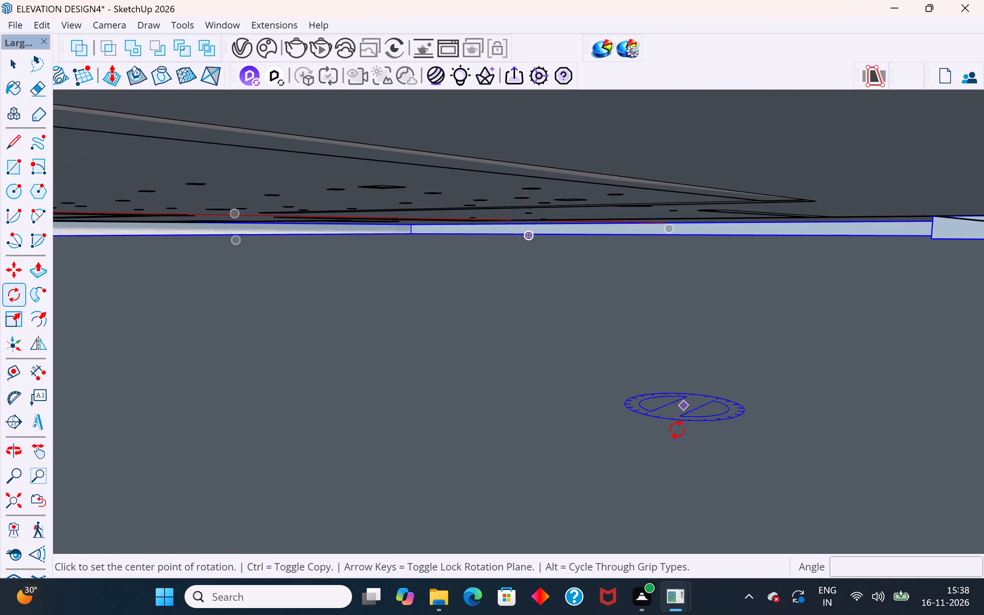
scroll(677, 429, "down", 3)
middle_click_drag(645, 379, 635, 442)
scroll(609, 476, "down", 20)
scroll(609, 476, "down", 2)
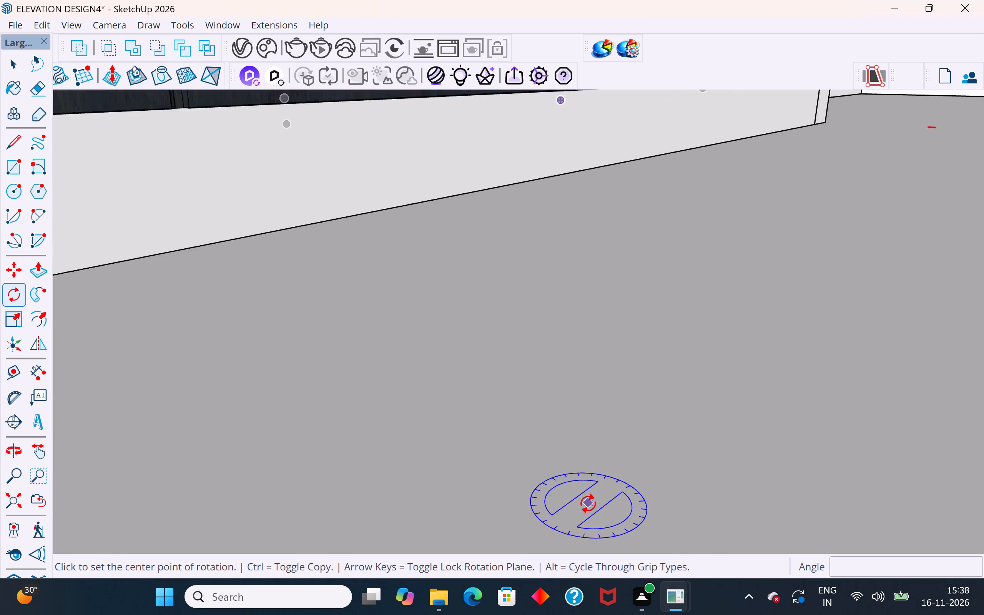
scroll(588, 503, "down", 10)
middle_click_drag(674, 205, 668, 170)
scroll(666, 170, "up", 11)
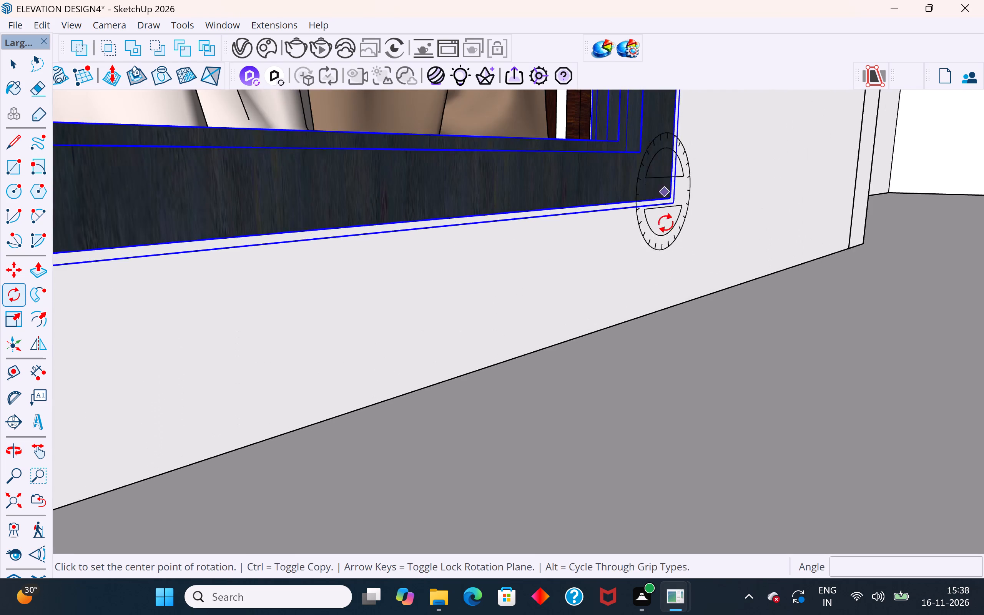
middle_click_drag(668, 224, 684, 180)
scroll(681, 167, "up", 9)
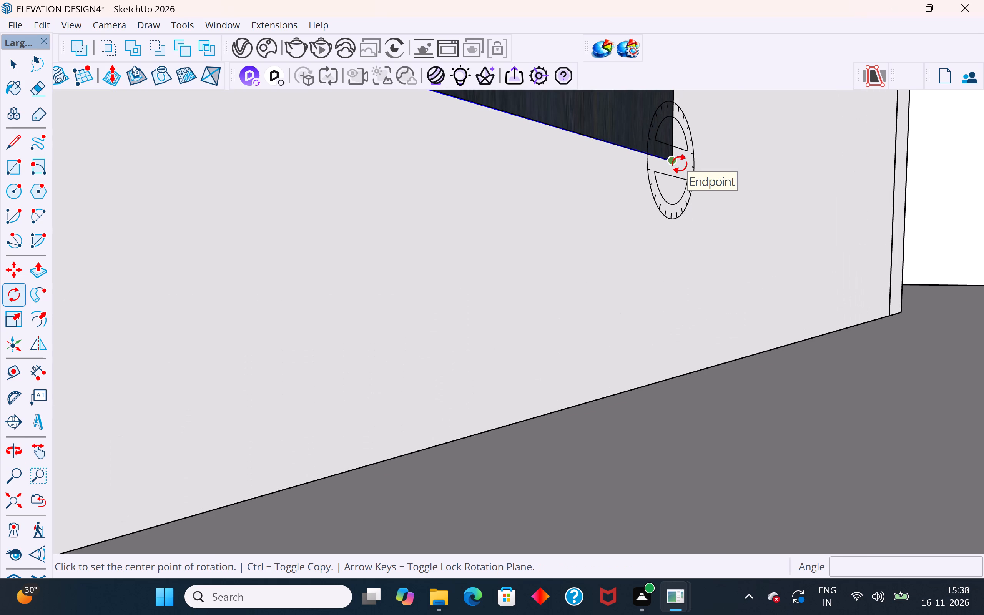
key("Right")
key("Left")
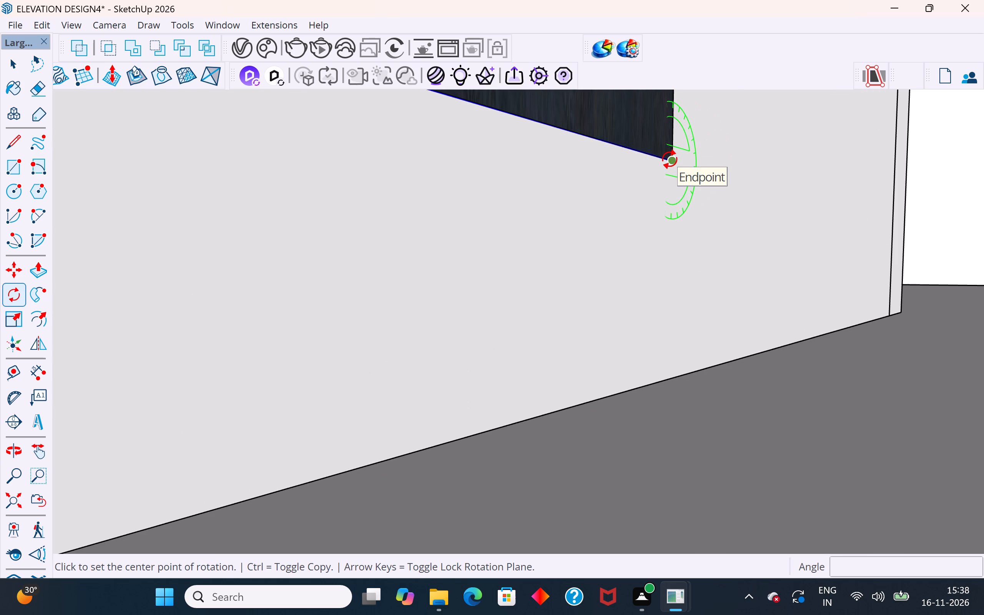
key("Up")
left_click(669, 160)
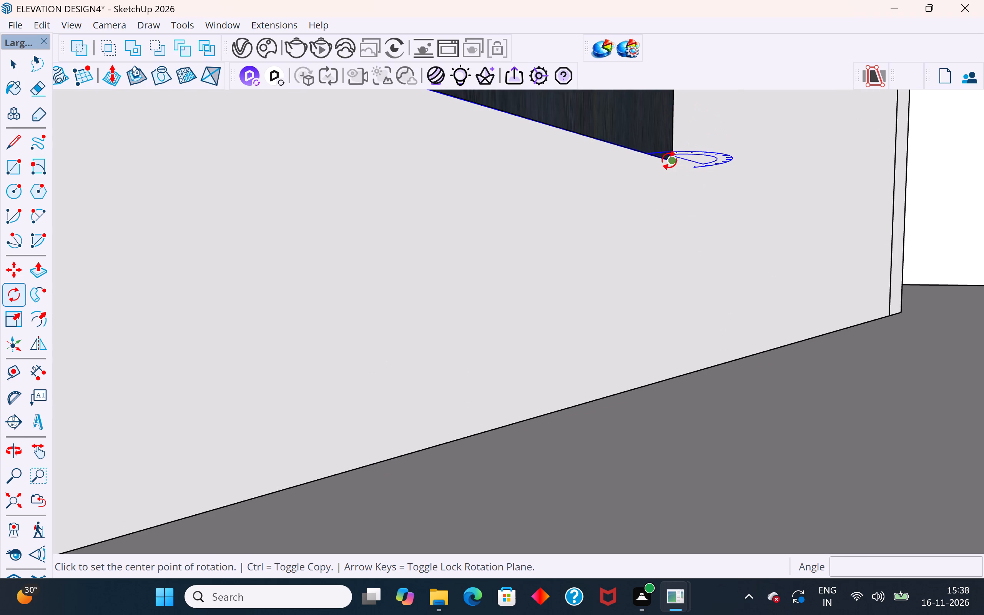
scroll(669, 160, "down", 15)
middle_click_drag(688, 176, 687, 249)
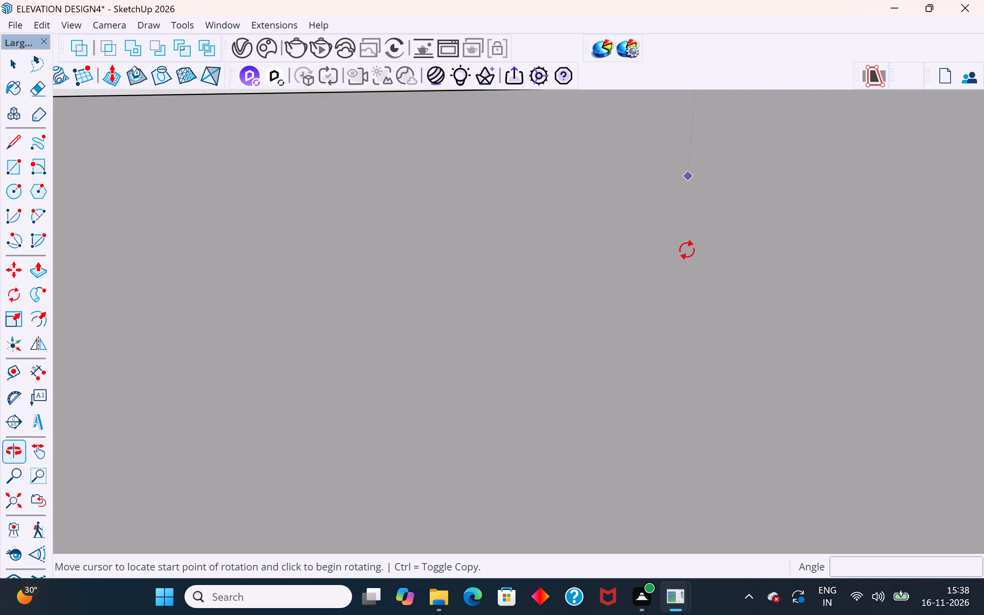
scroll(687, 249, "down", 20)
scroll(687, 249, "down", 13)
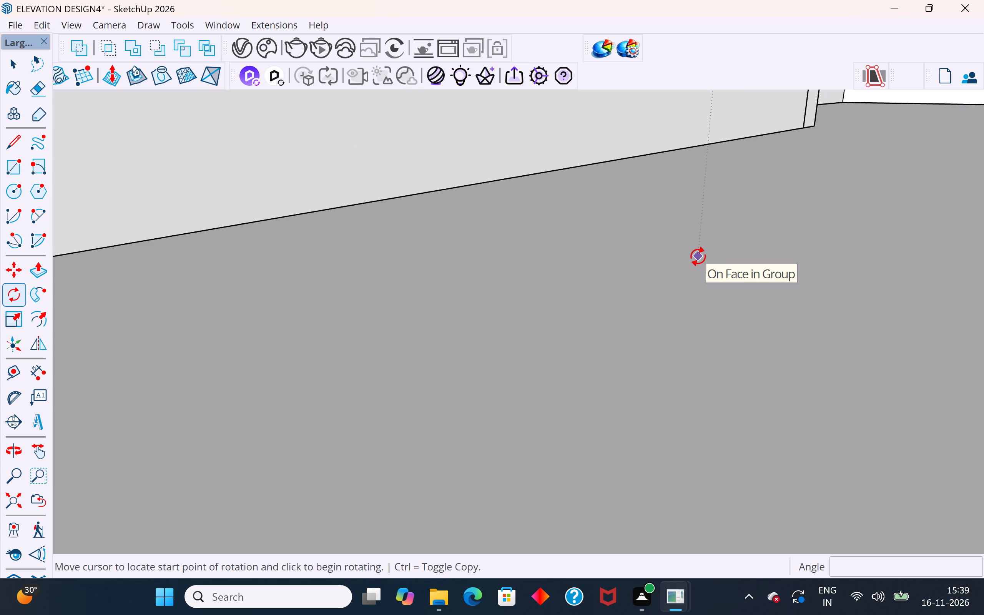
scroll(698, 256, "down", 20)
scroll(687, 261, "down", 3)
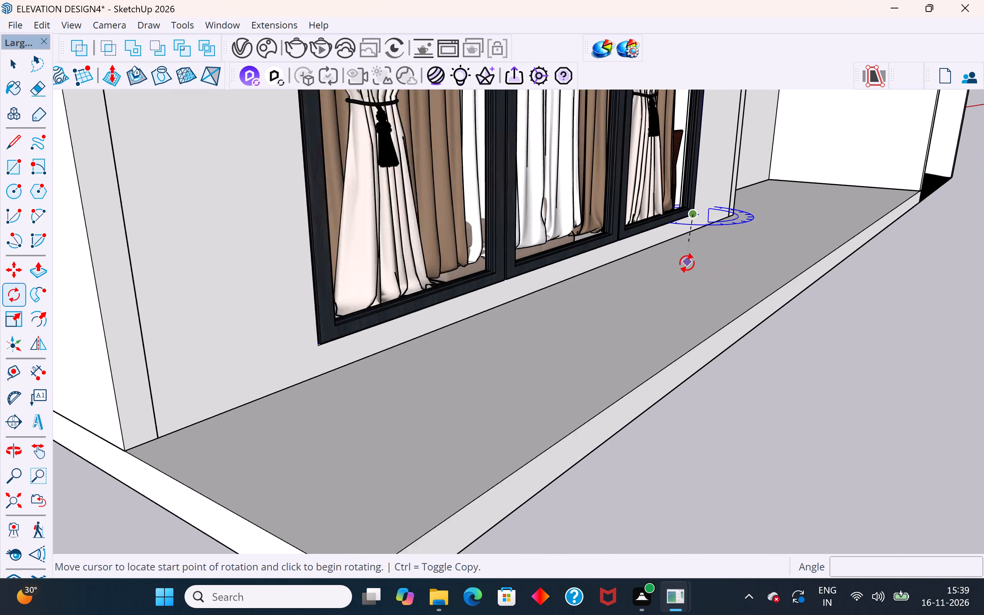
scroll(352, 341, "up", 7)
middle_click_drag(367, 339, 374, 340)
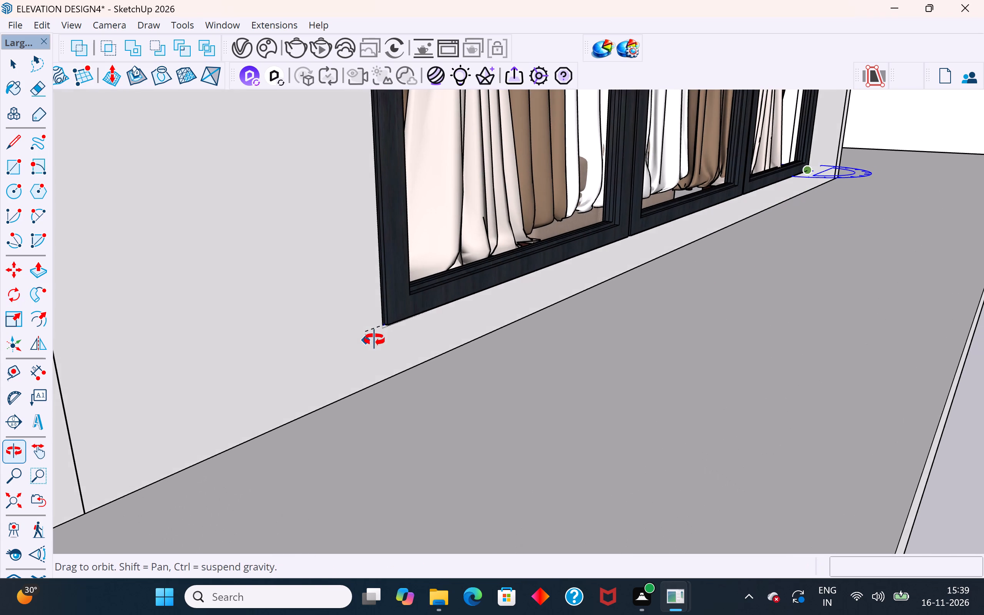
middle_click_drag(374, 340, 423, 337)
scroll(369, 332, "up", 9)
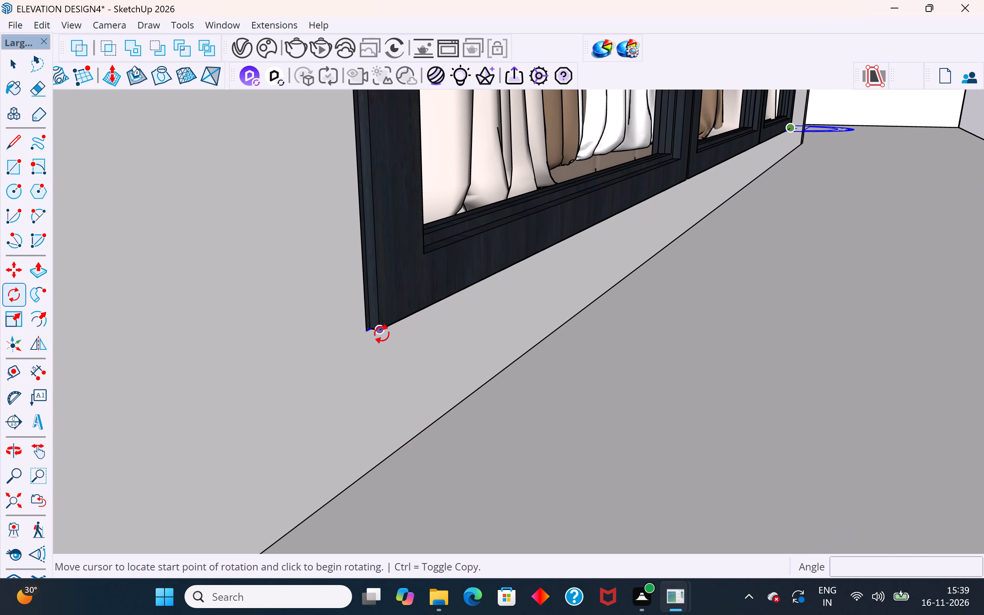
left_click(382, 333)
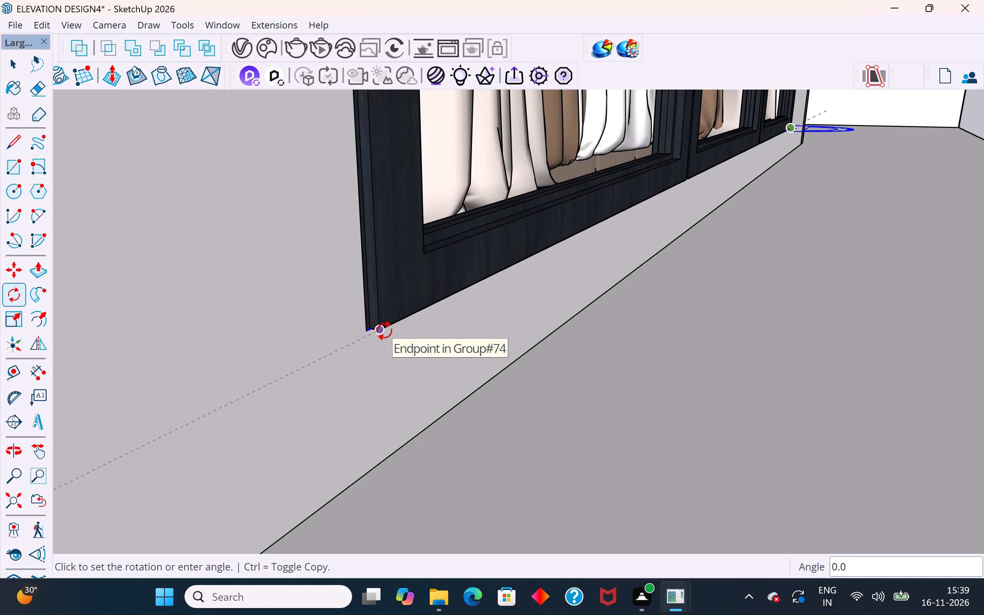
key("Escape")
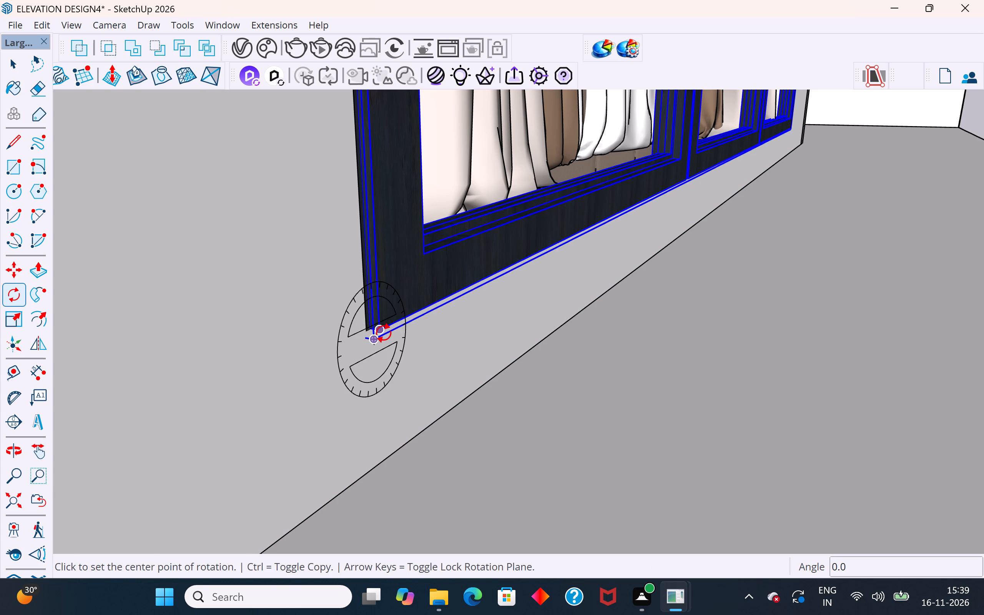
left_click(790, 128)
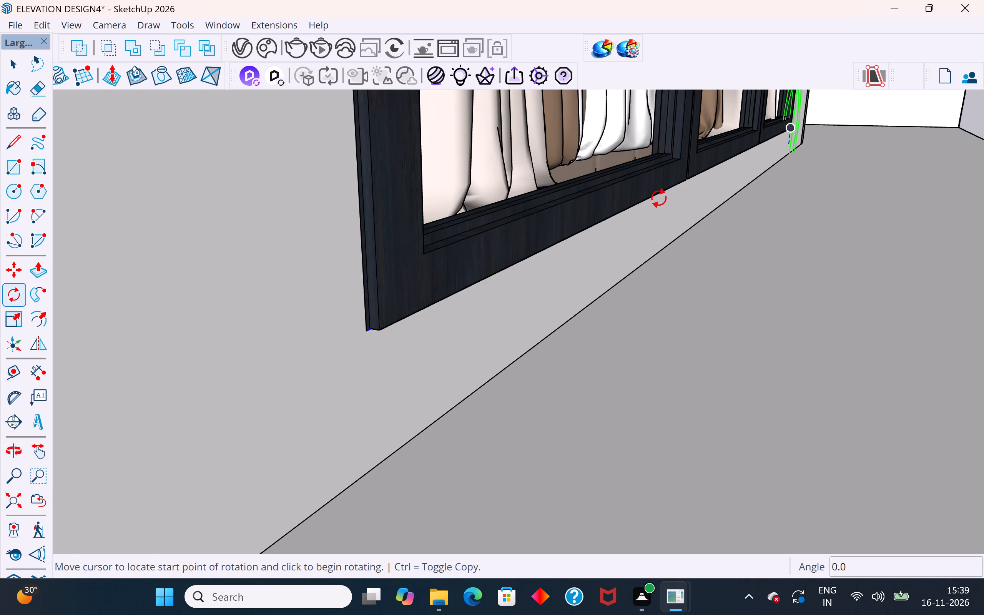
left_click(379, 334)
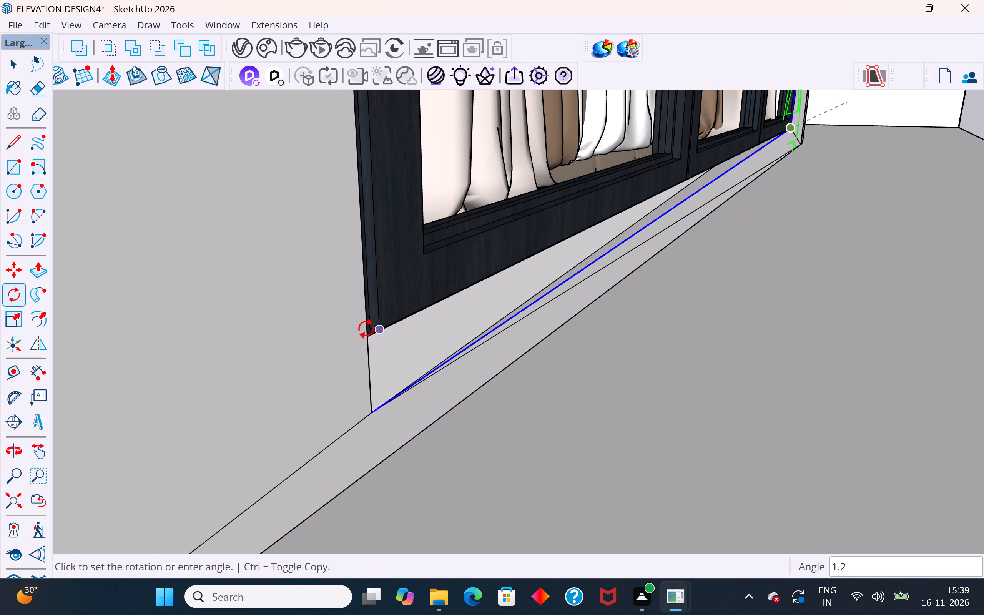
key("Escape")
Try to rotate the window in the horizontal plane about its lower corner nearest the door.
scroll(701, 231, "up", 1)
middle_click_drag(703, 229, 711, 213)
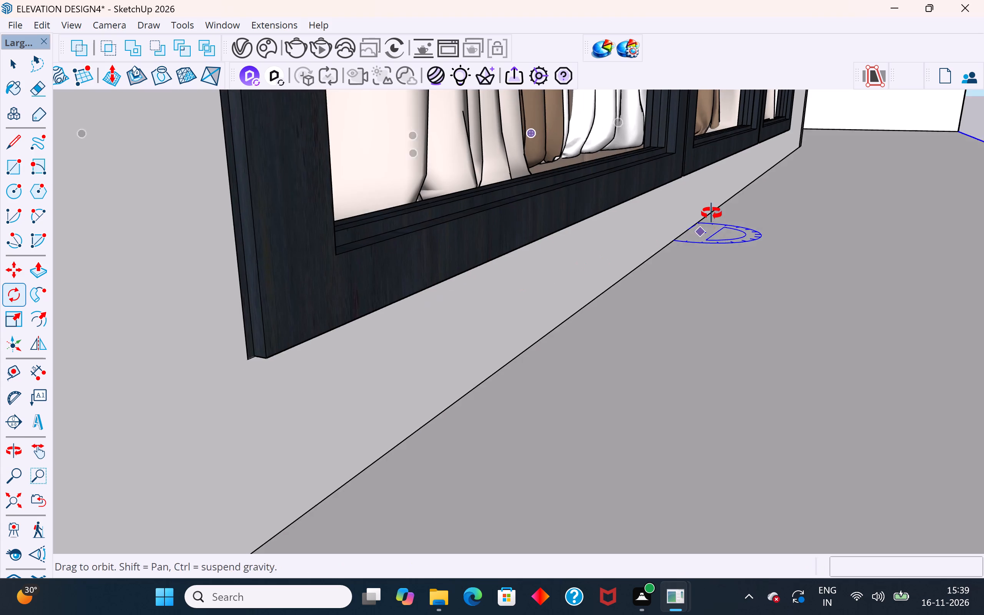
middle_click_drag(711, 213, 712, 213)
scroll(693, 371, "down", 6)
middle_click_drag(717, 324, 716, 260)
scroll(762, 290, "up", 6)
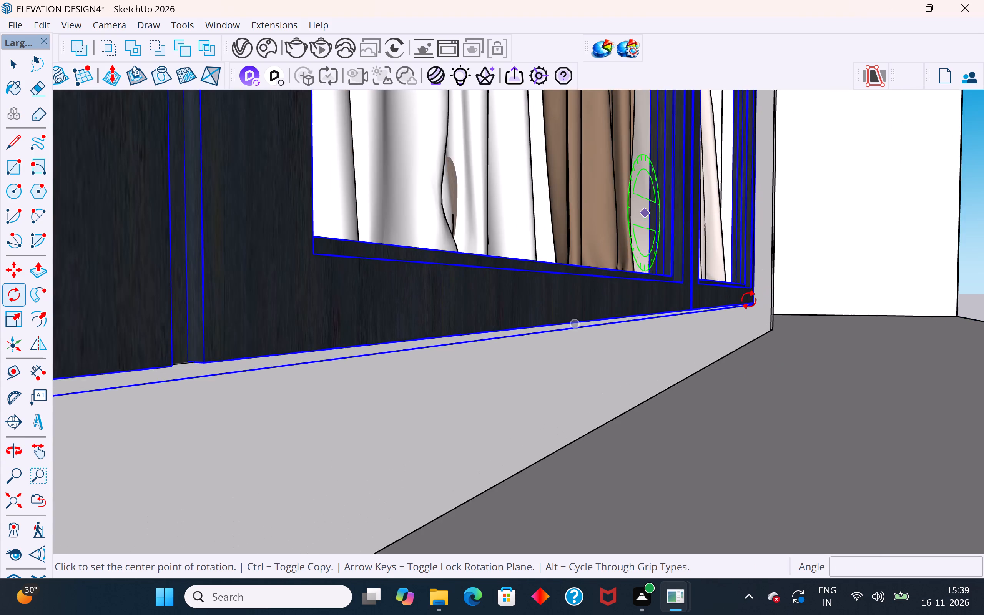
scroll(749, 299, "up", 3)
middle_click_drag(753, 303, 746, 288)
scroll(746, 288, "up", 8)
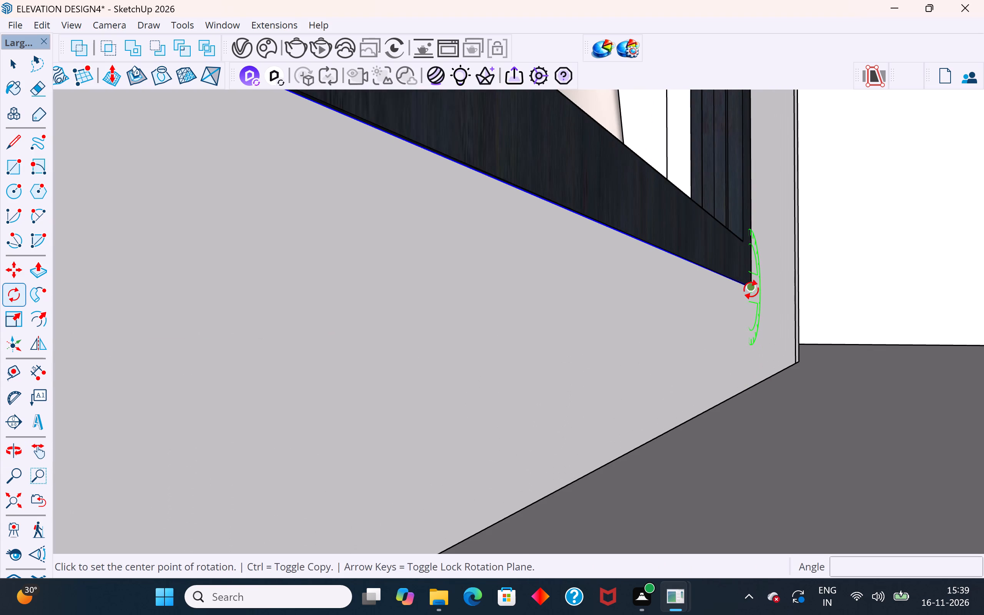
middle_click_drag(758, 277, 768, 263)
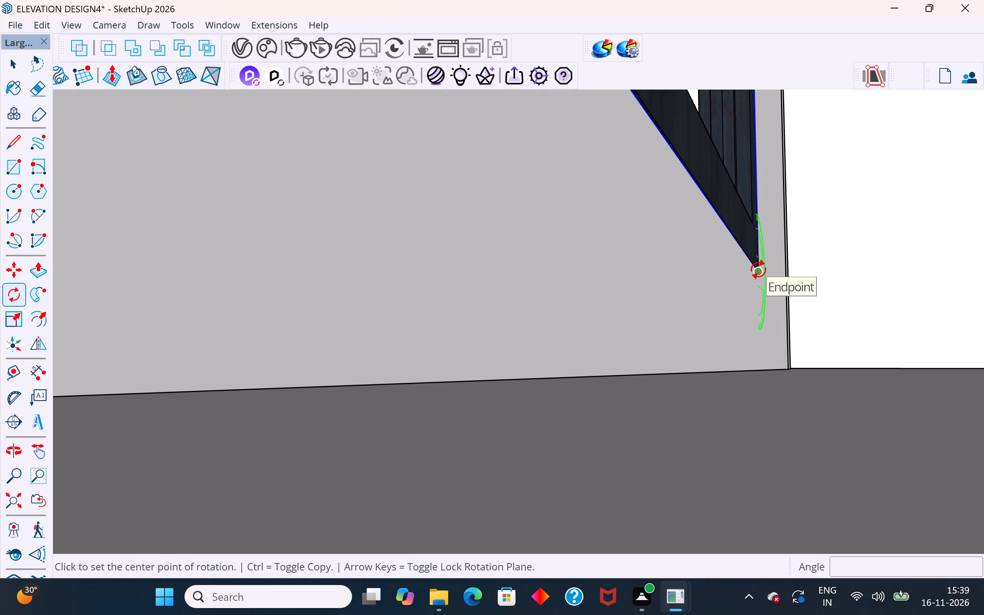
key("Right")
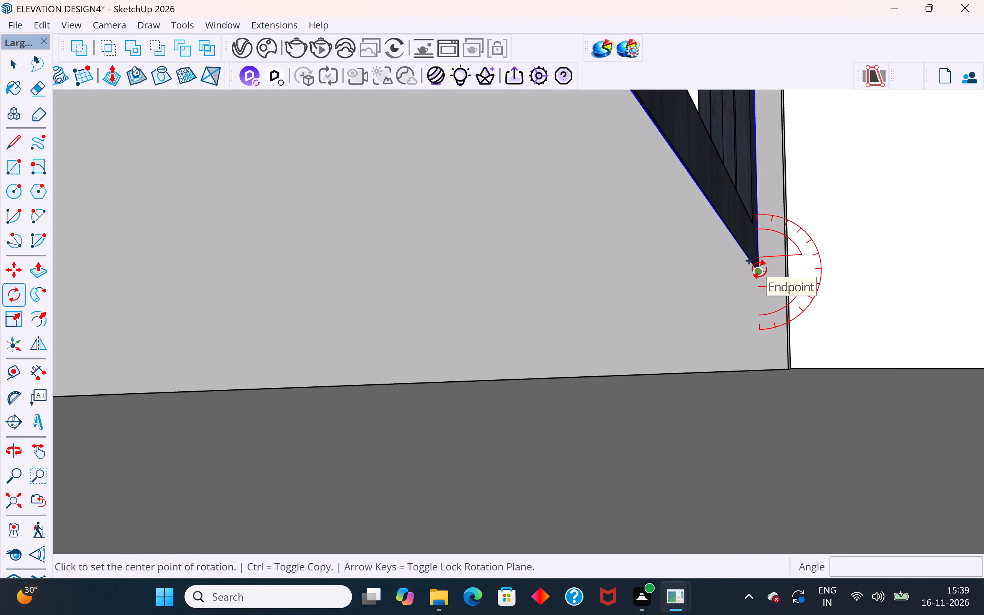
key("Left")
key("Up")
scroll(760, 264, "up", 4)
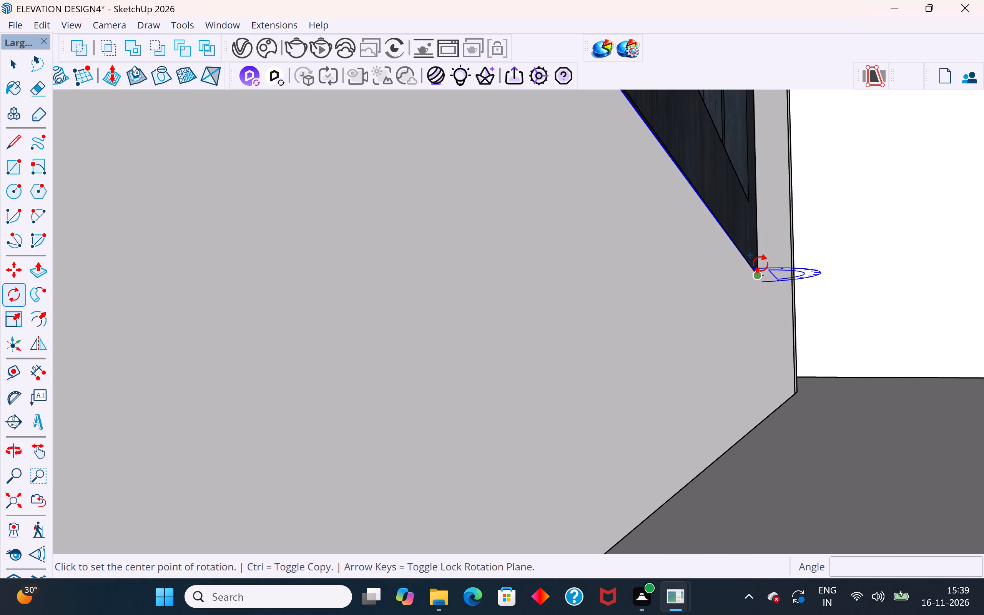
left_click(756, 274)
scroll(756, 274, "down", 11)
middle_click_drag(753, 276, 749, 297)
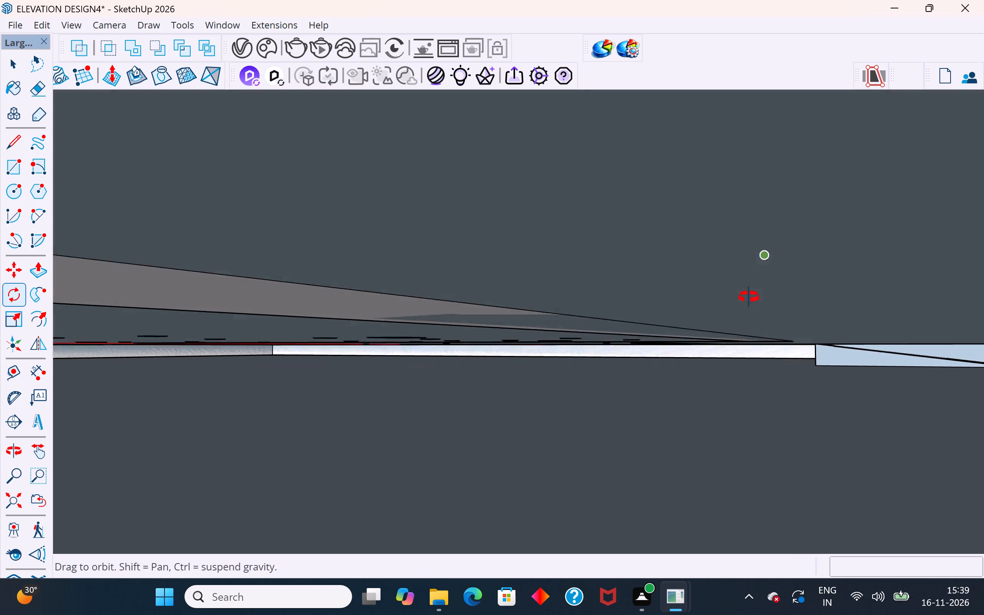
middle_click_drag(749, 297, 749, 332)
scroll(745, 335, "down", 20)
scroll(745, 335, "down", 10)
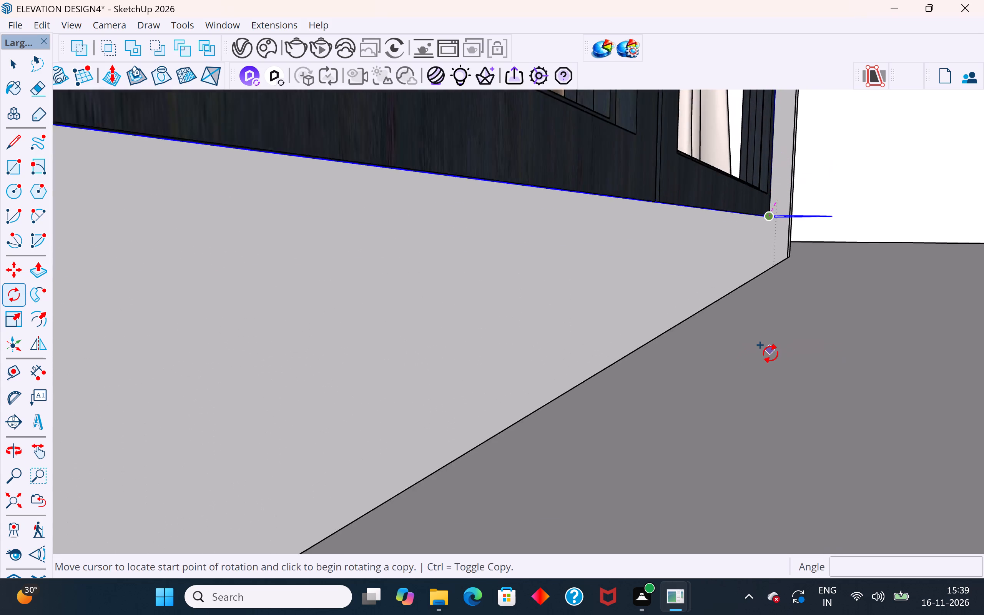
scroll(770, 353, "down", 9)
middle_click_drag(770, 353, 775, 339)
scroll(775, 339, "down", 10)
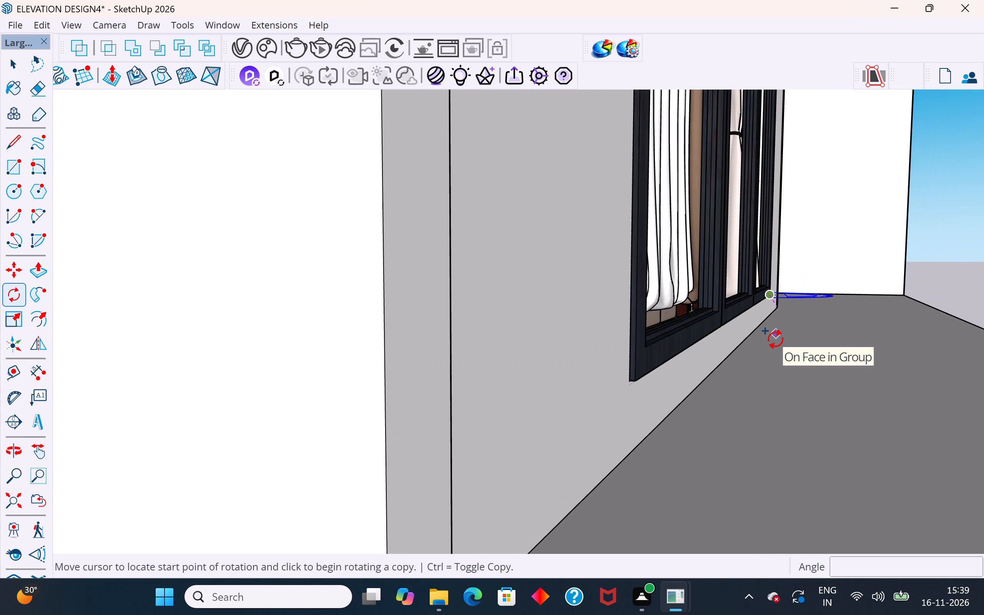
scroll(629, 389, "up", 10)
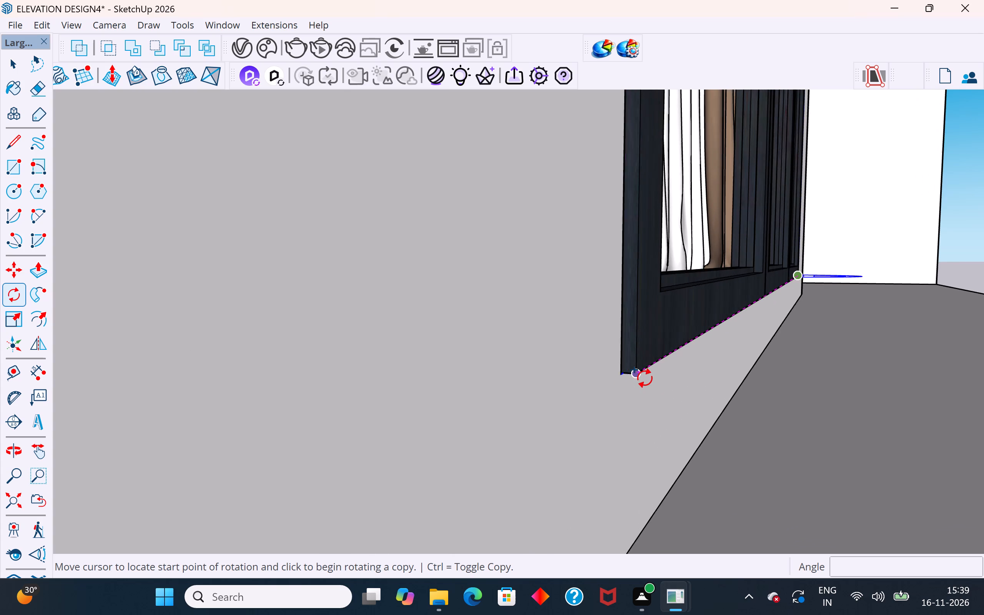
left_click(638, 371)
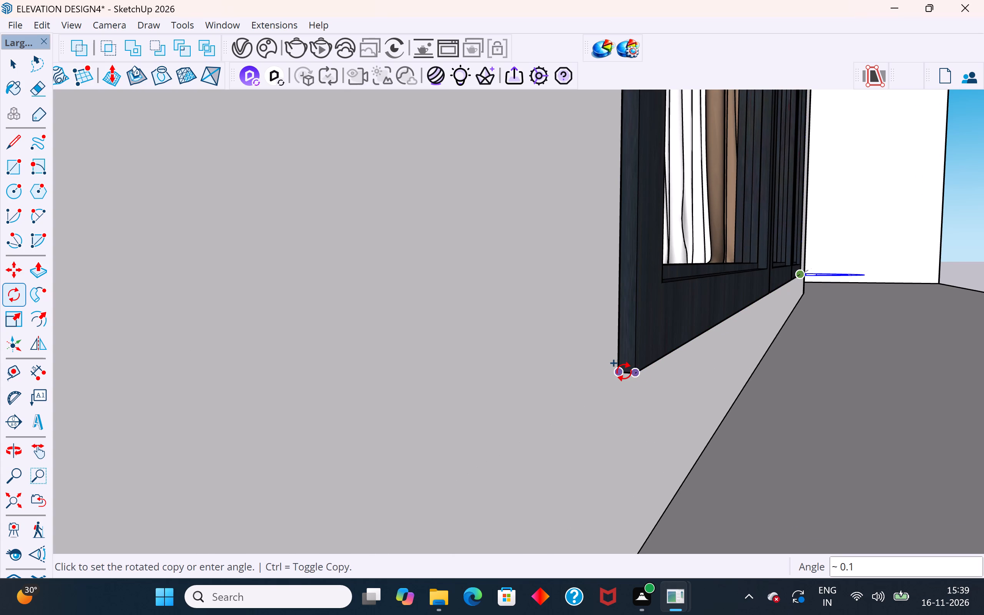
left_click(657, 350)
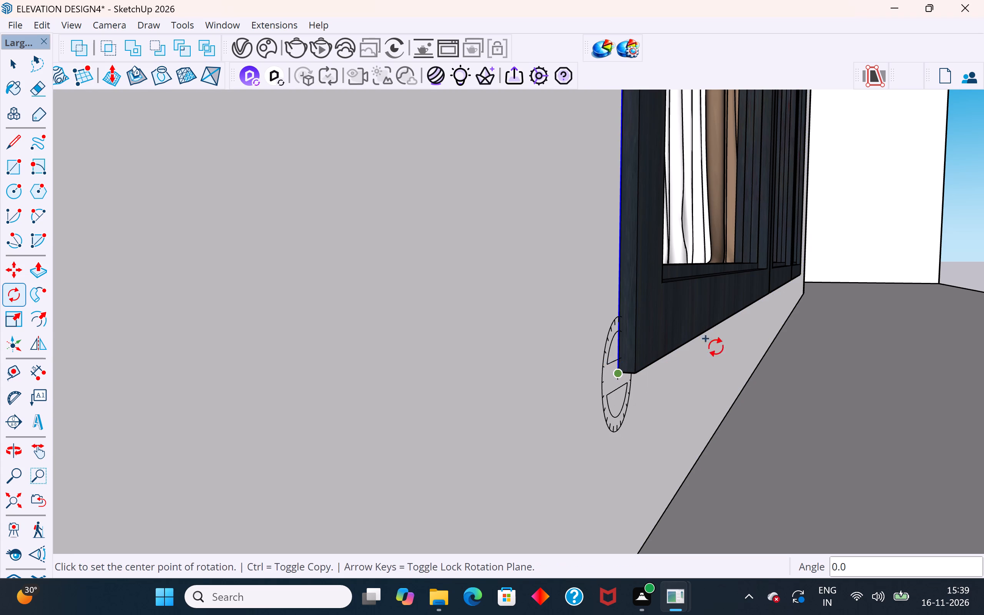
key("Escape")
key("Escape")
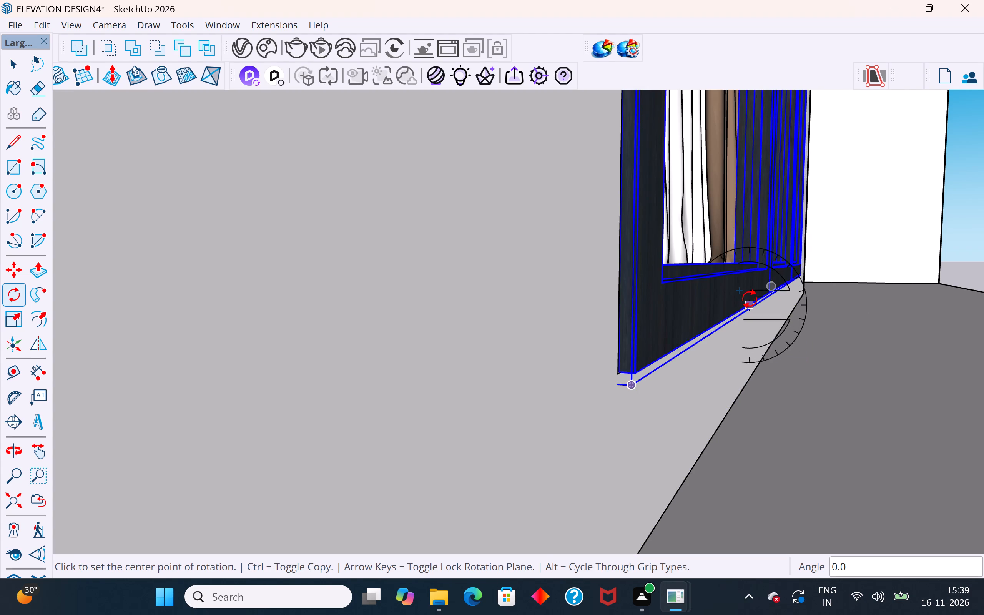
Rotate the window about 0.1° in the horizontal plane about its lower corner nearest the door, and deselect it.
left_click(12, 65)
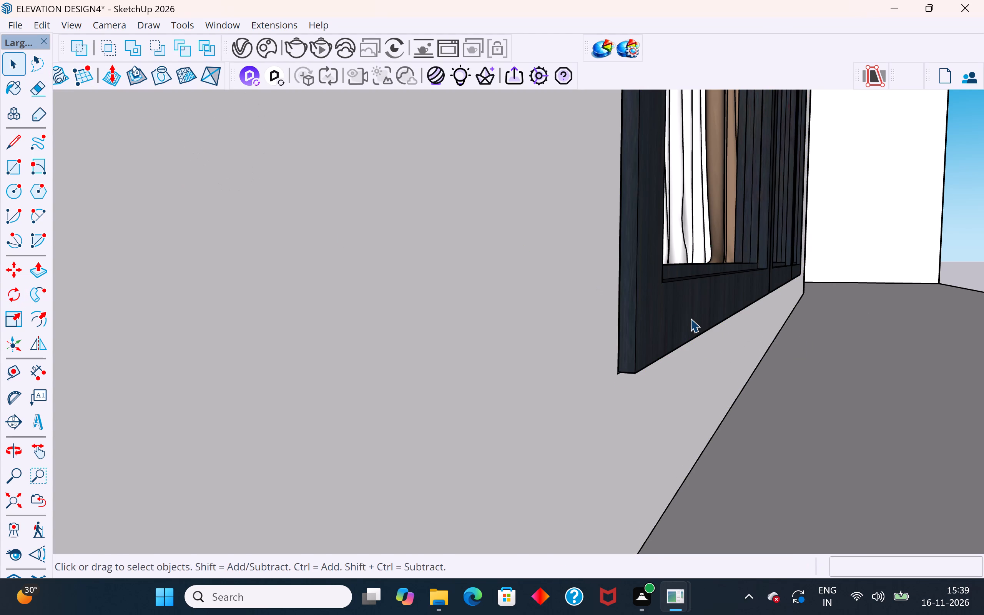
left_click(690, 318)
scroll(690, 318, "up", 2)
scroll(788, 274, "up", 1)
middle_click_drag(795, 268, 799, 224)
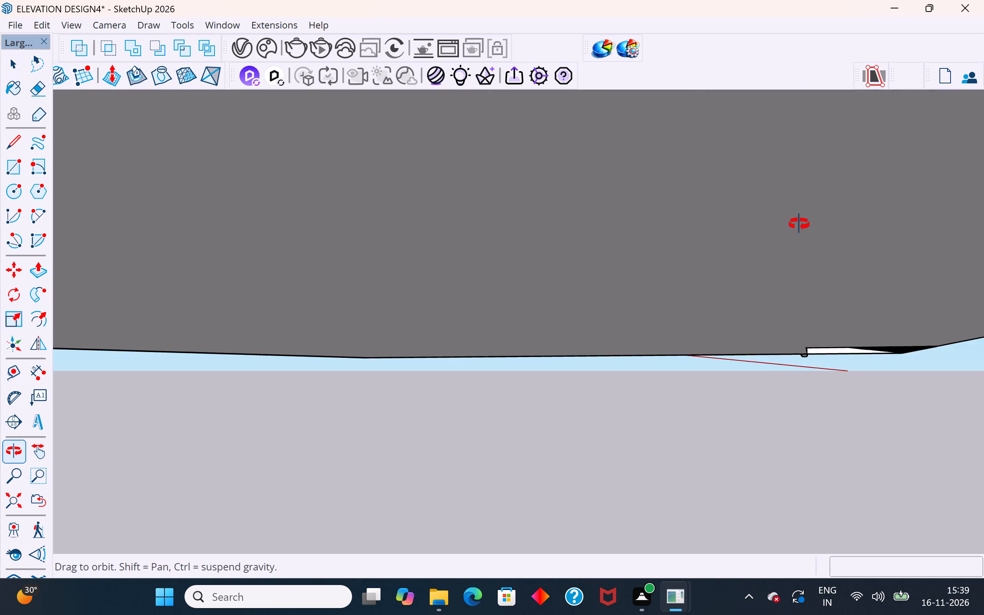
middle_click_drag(799, 224, 789, 266)
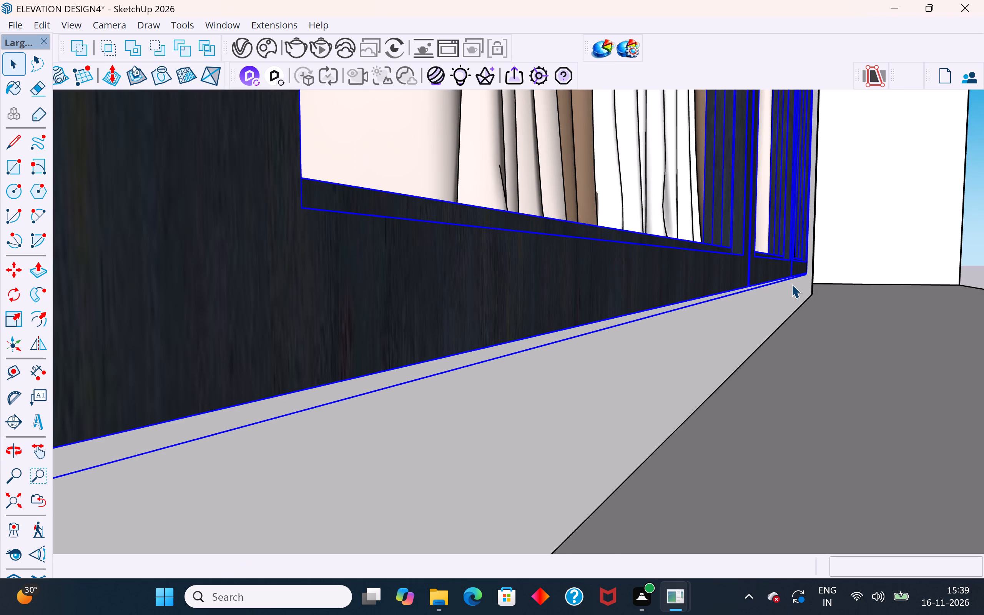
scroll(791, 284, "up", 7)
middle_click_drag(814, 279, 788, 268)
scroll(786, 243, "up", 4)
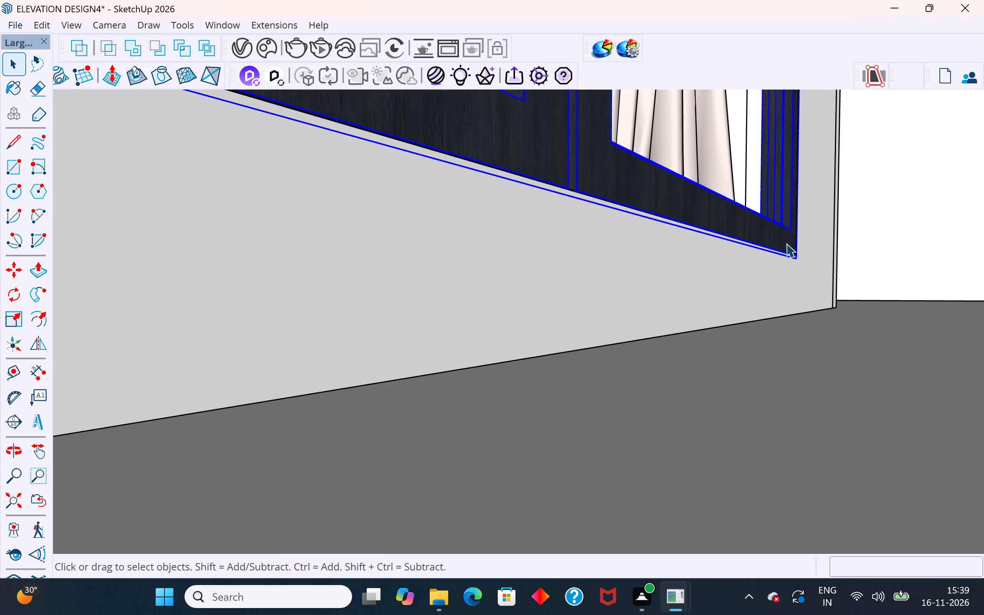
scroll(786, 243, "up", 2)
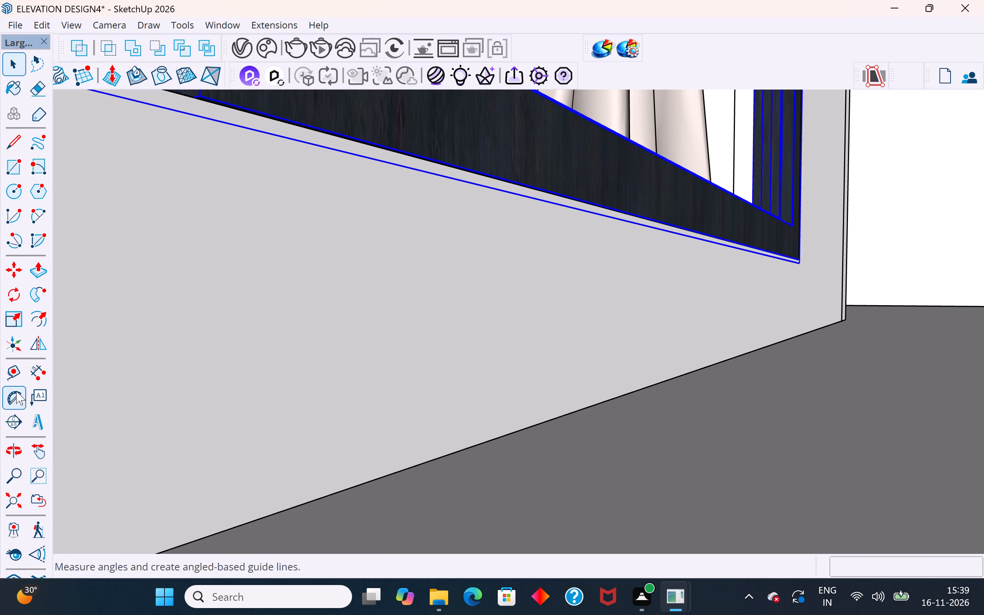
left_click(16, 294)
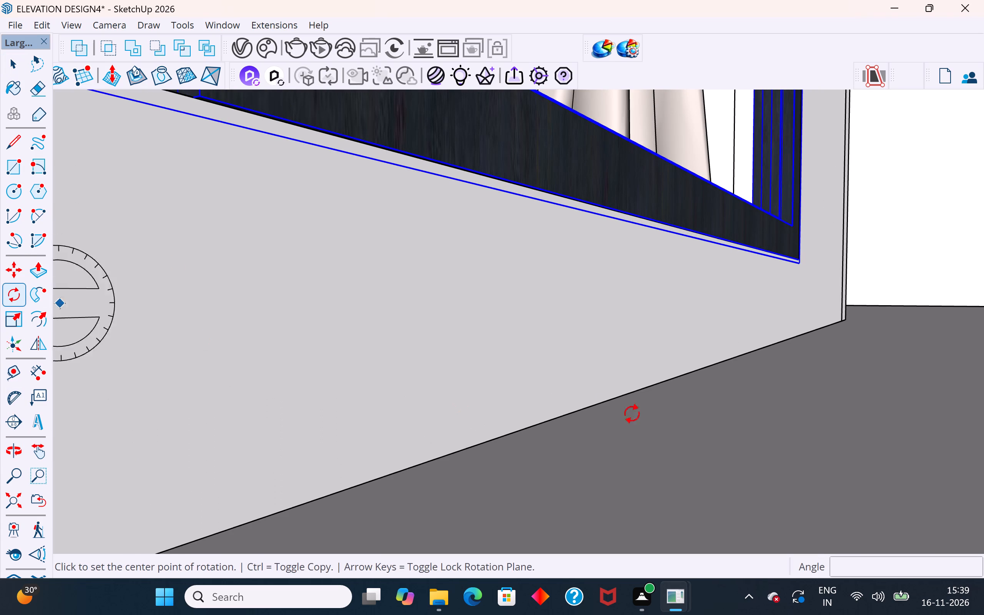
middle_click_drag(850, 291, 854, 296)
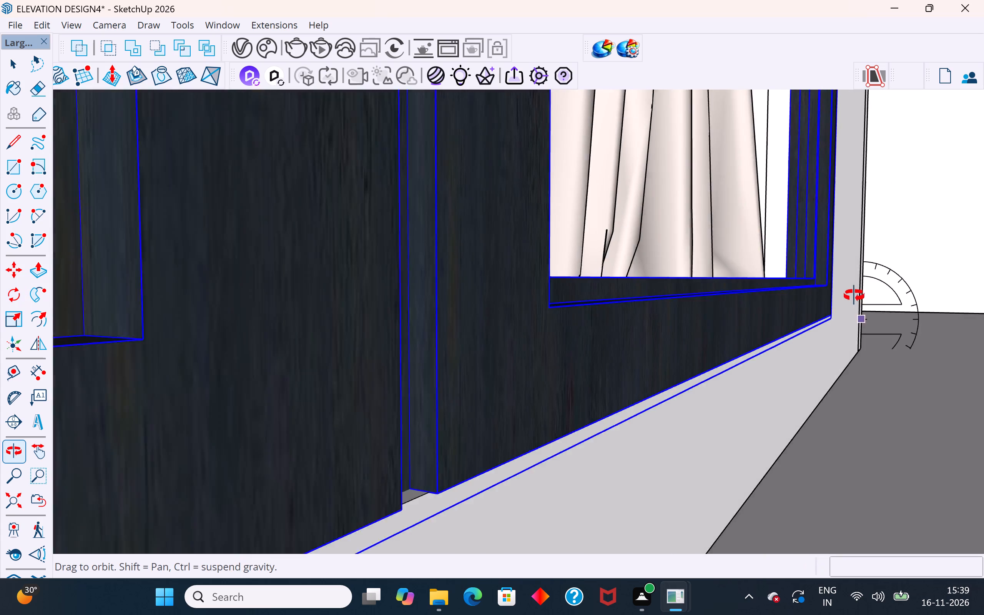
middle_click_drag(854, 296, 858, 288)
scroll(866, 247, "up", 4)
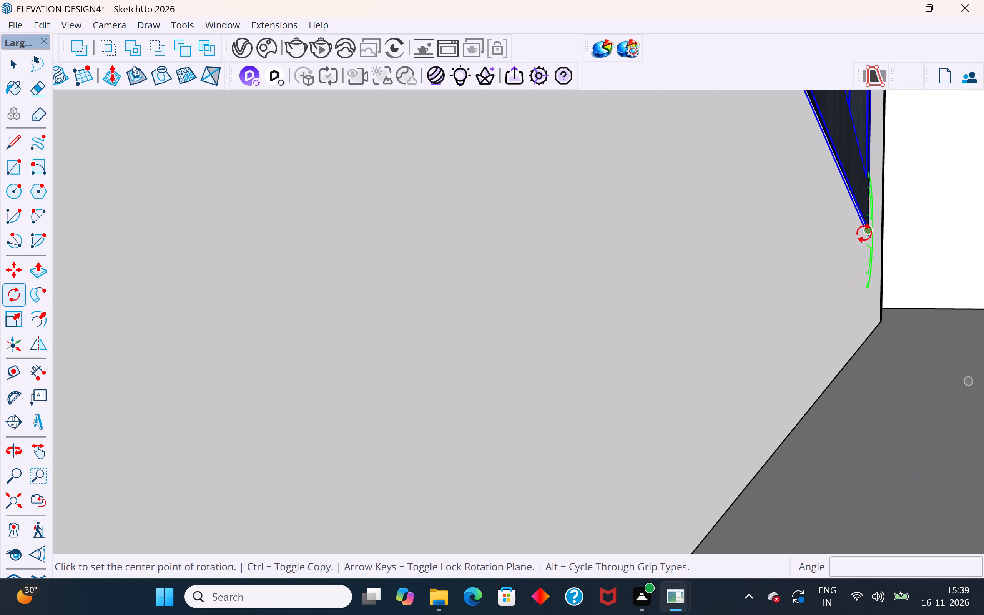
scroll(864, 226, "up", 7)
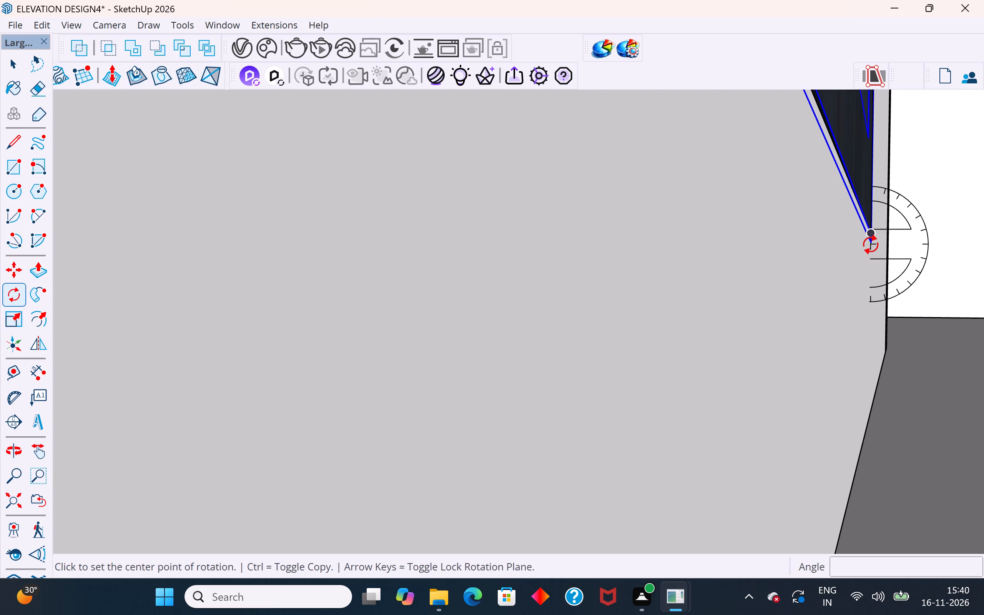
key("Right")
key("Left")
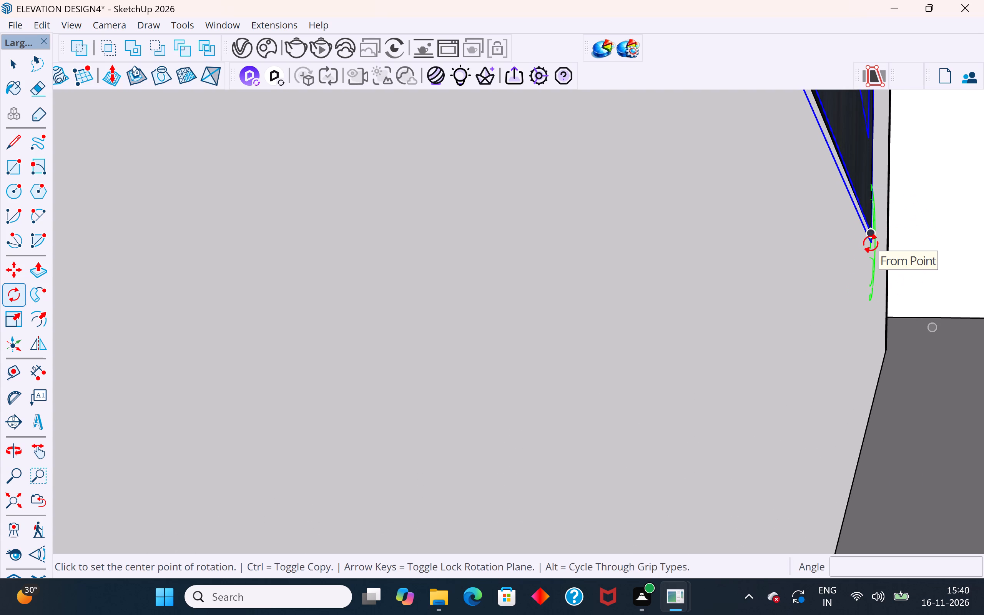
key("Up")
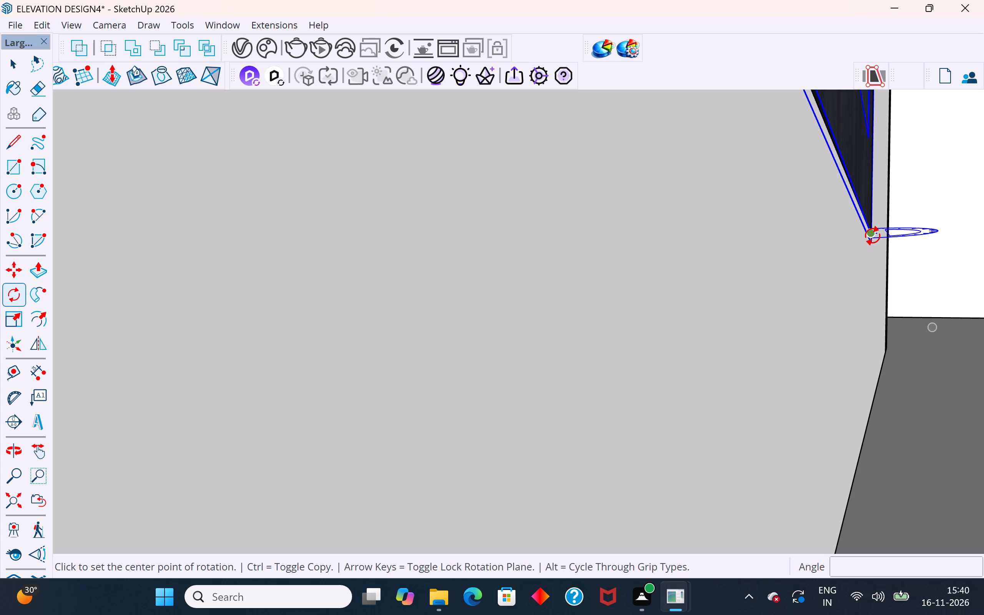
left_click(873, 235)
scroll(860, 326, "down", 14)
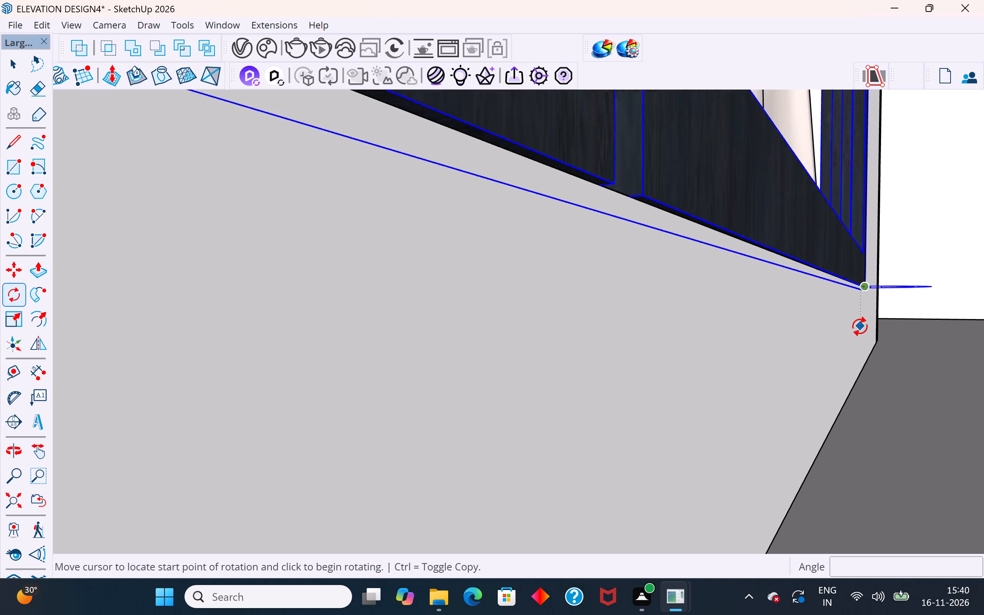
scroll(860, 326, "down", 10)
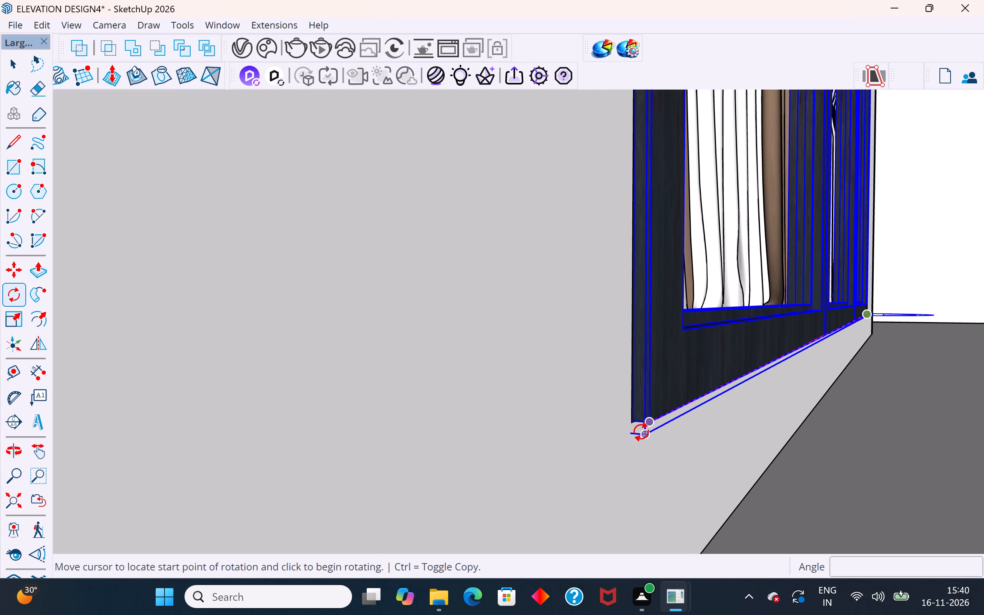
left_click(641, 434)
left_click(624, 423)
scroll(624, 463, "down", 2)
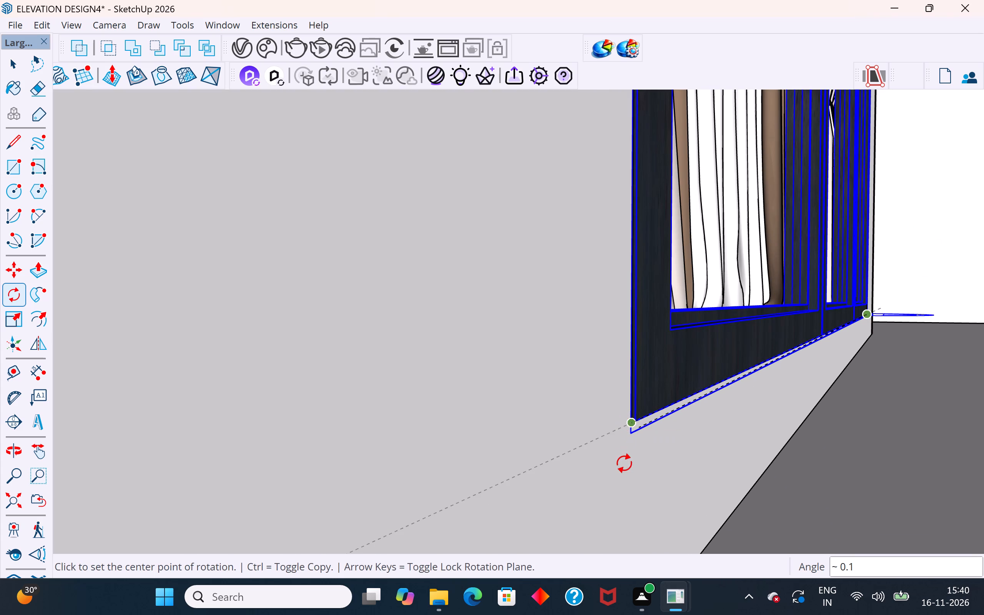
scroll(624, 463, "down", 20)
scroll(624, 463, "down", 19)
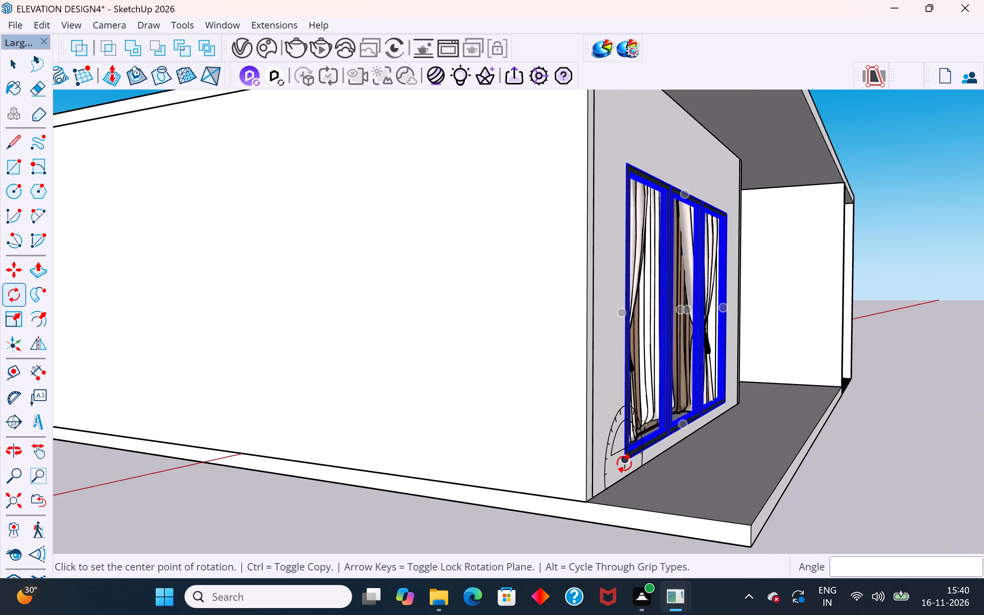
scroll(624, 463, "down", 10)
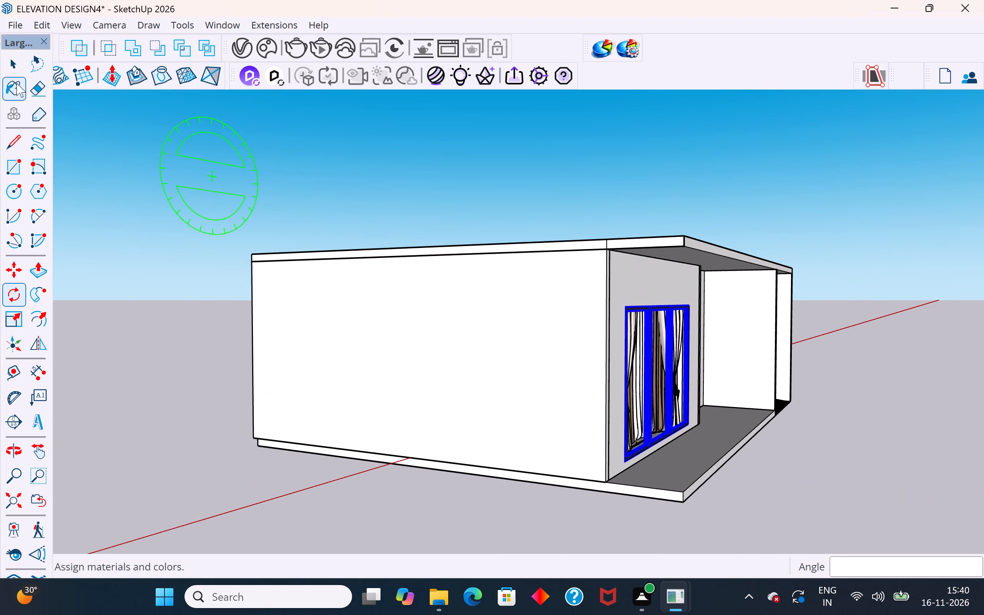
left_click(11, 64)
left_click(190, 168)
Open the 3D Warehouse model library and reposition its window over the model.
scroll(497, 280, "down", 5)
middle_click_drag(556, 299, 214, 392)
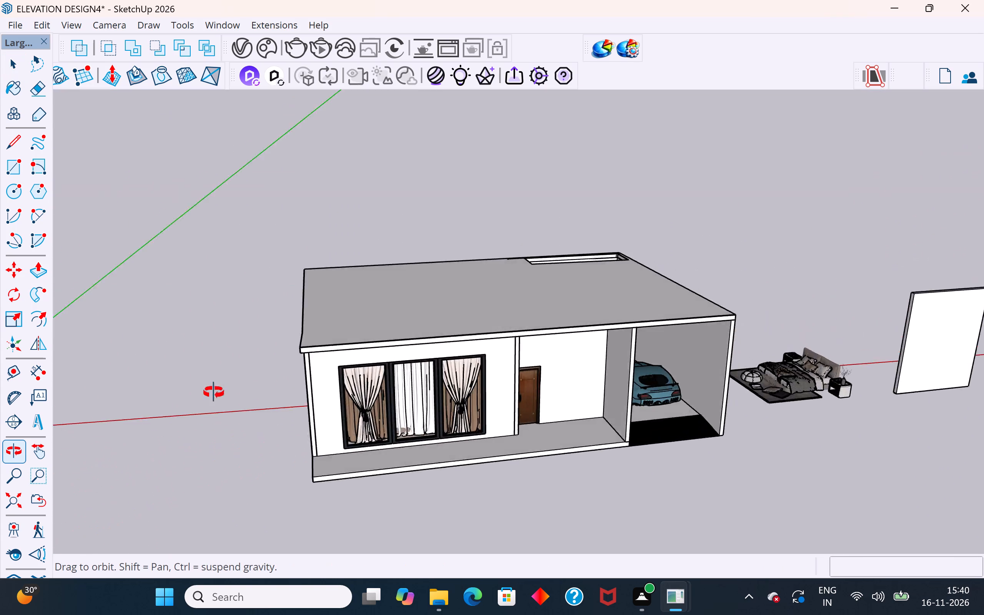
middle_click_drag(214, 392, 411, 456)
scroll(441, 343, "down", 5)
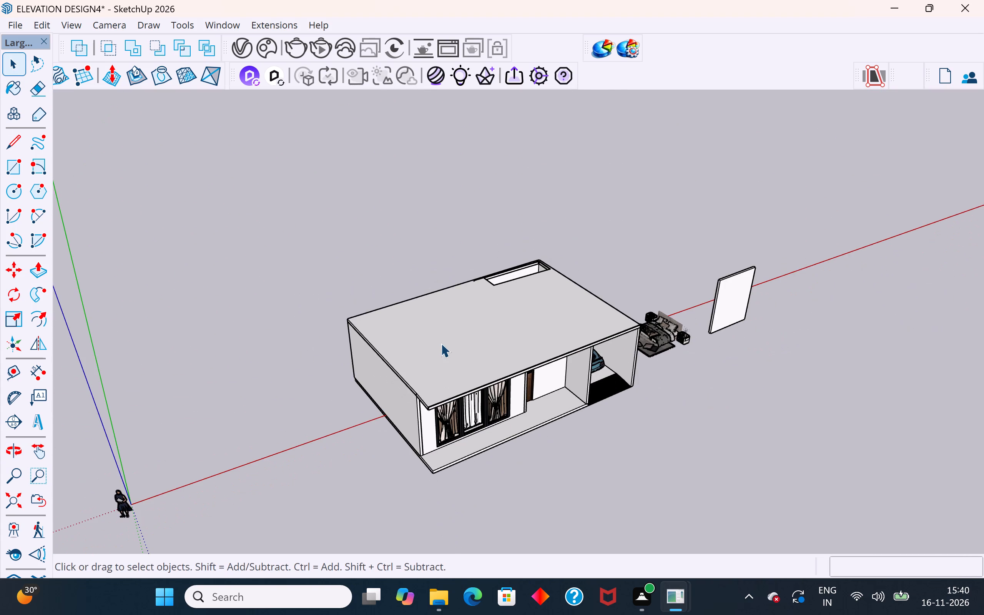
scroll(550, 413, "up", 4)
middle_click_drag(559, 402, 544, 371)
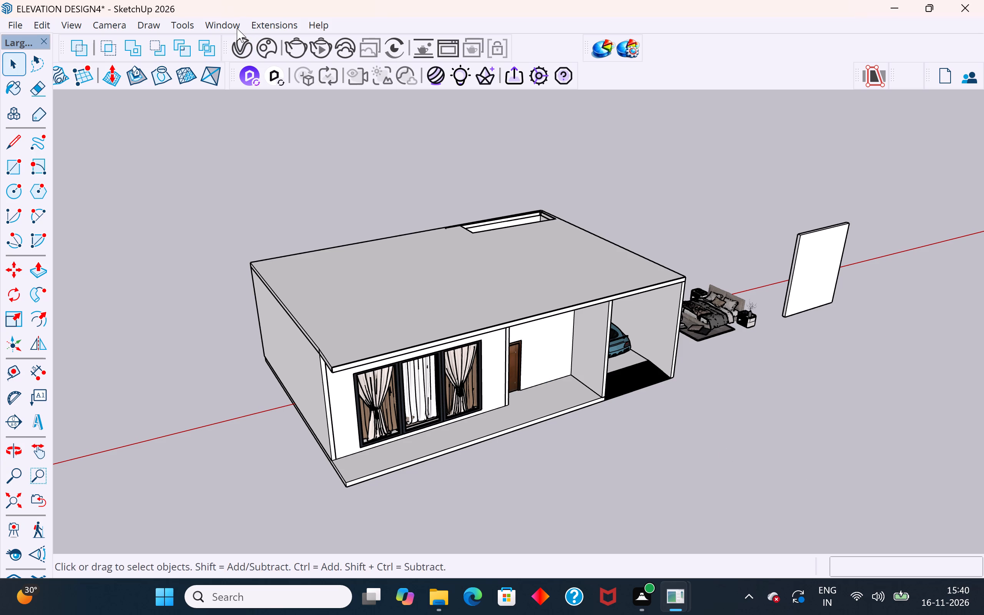
left_click(237, 28)
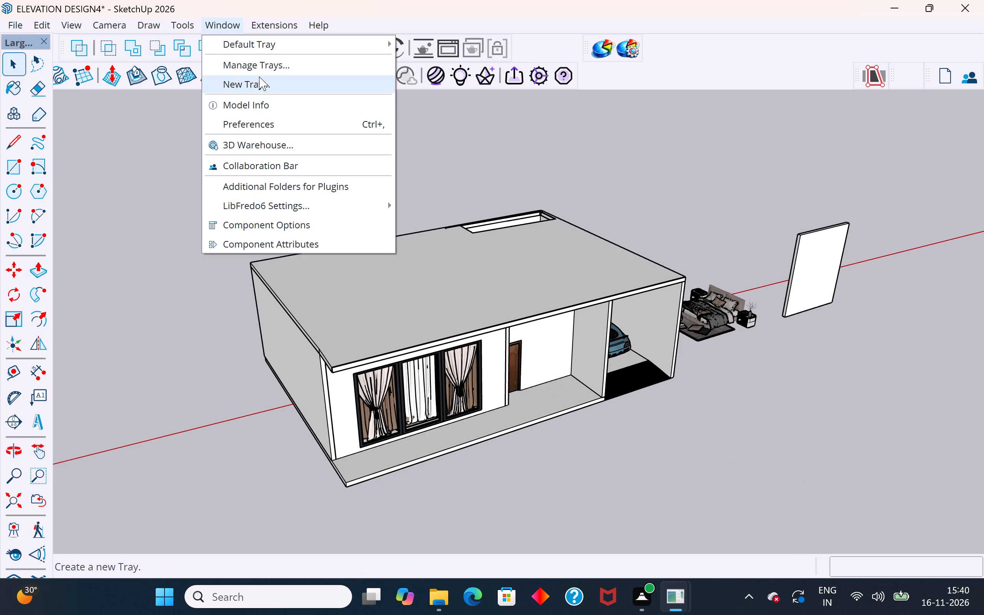
left_click(264, 149)
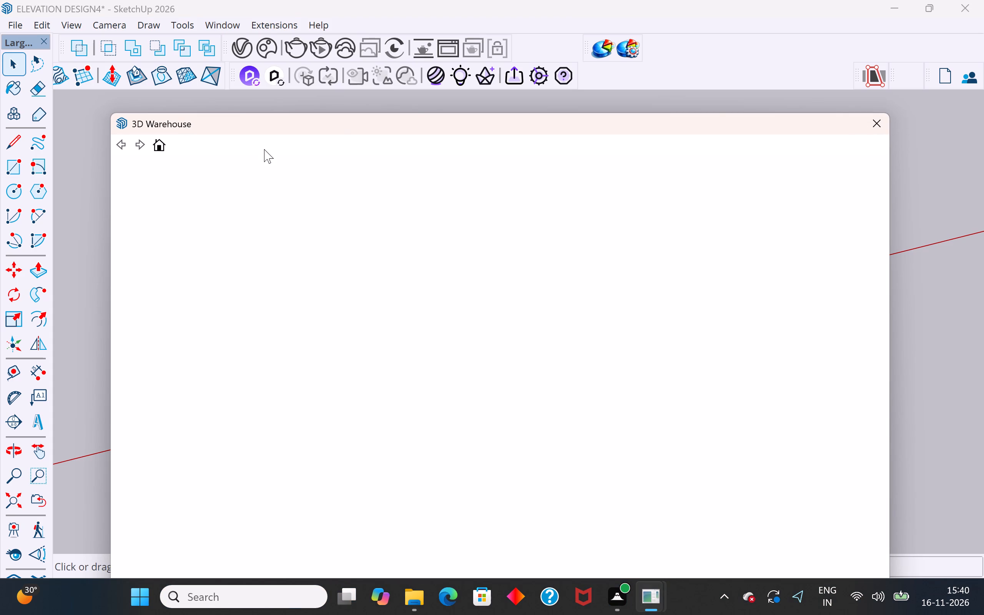
left_click_drag(404, 125, 505, 57)
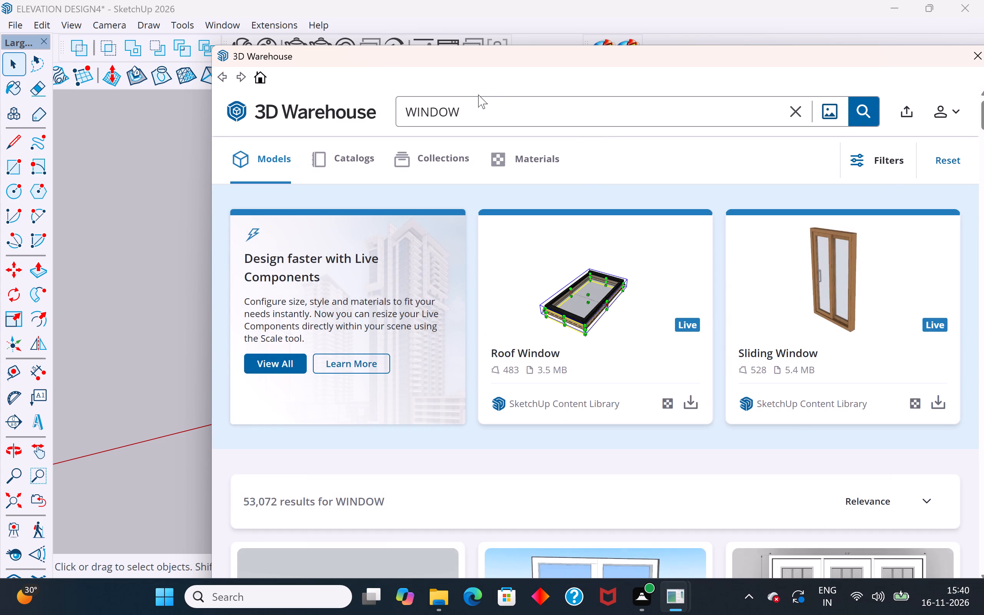
Replace the WINDOW search in the 3D Warehouse with a model search for FLOWER POT.
left_click(793, 113)
left_click(736, 114)
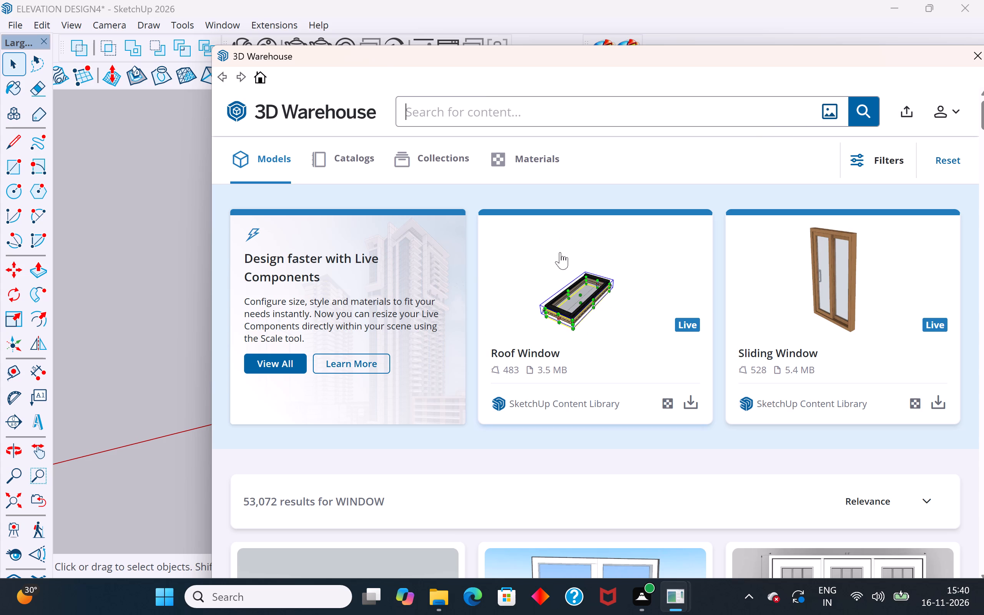
left_click_drag(621, 62, 603, 342)
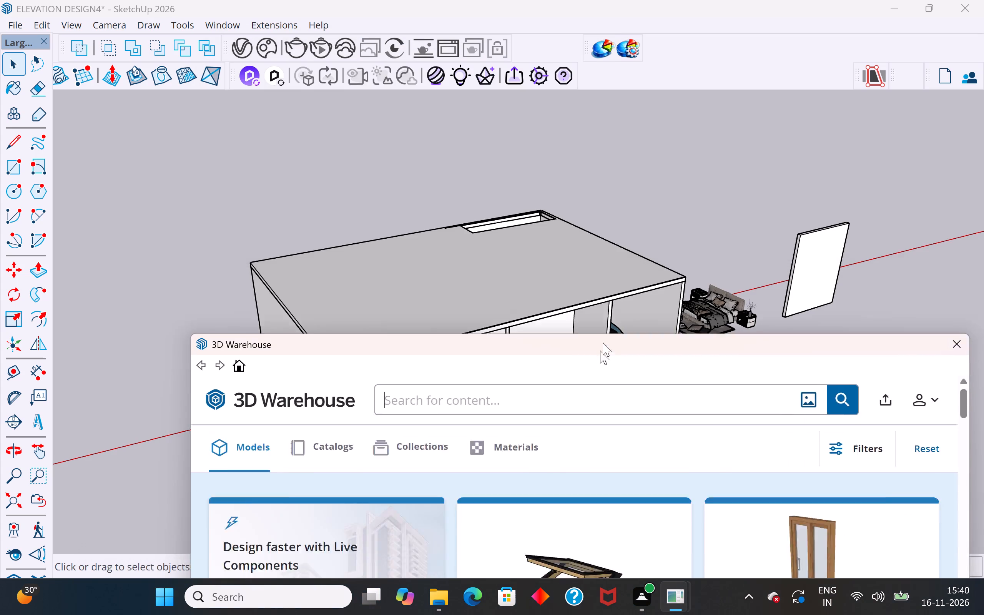
left_click_drag(603, 342, 661, 125)
left_click(617, 186)
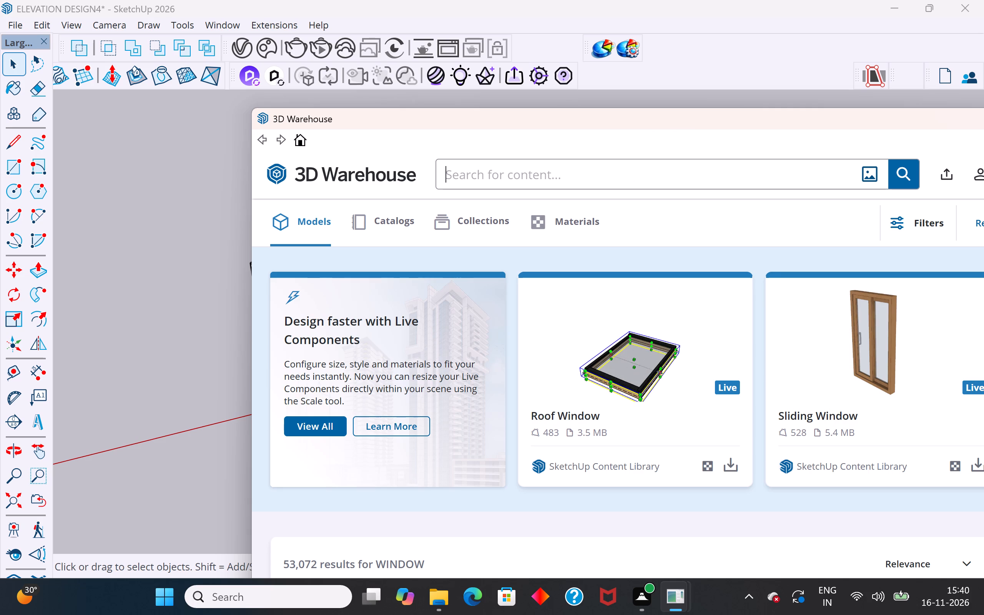
type("FLOWER P")
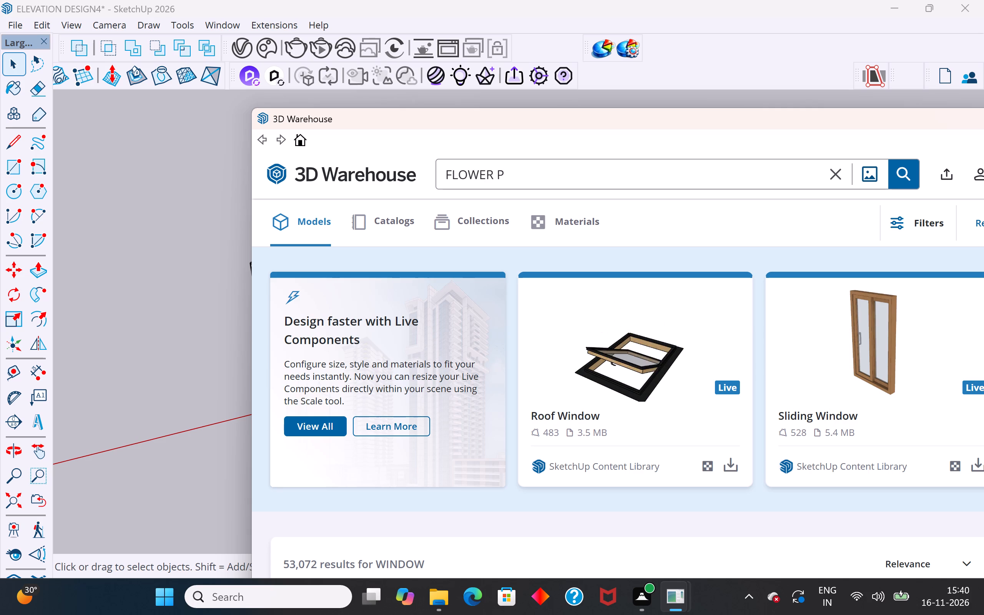
type("OT")
key("Return")
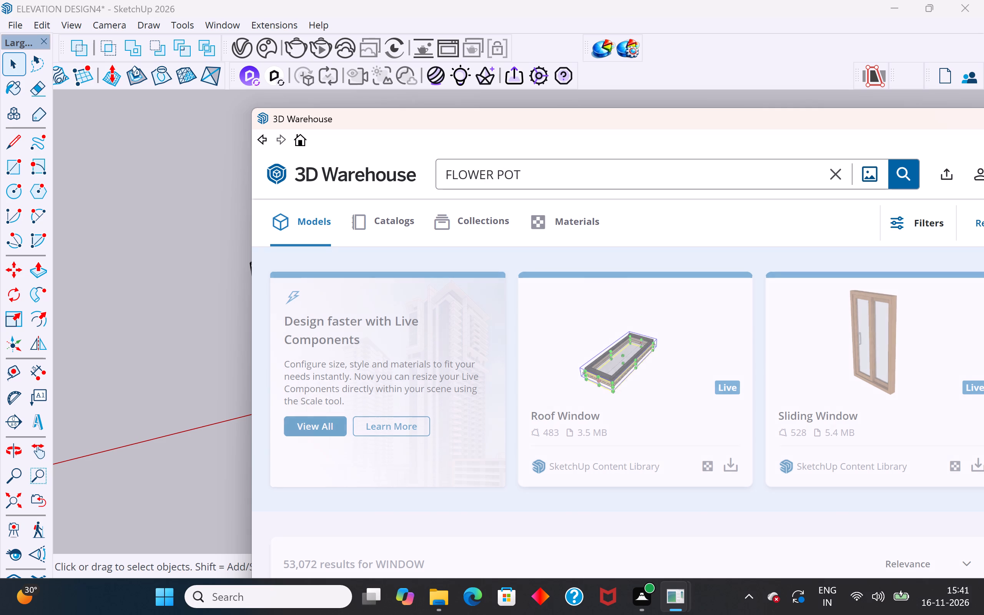
left_click(907, 171)
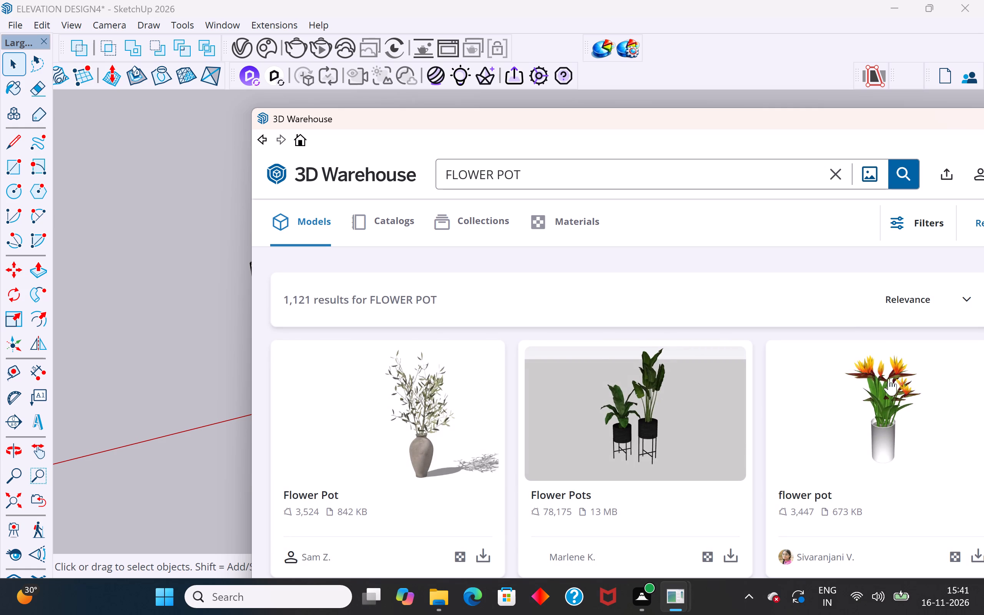
Load the purple-flowered Flower Pot model into the house and place it on the porch floor near the corner beyond the door.
scroll(661, 373, "down", 3)
scroll(602, 409, "down", 3)
scroll(602, 409, "up", 2)
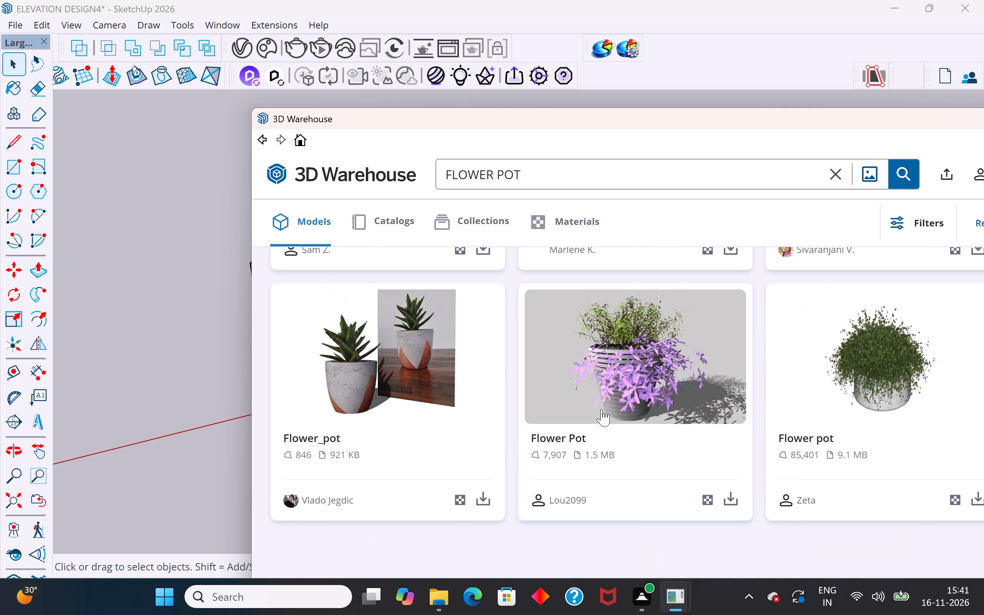
left_click(730, 500)
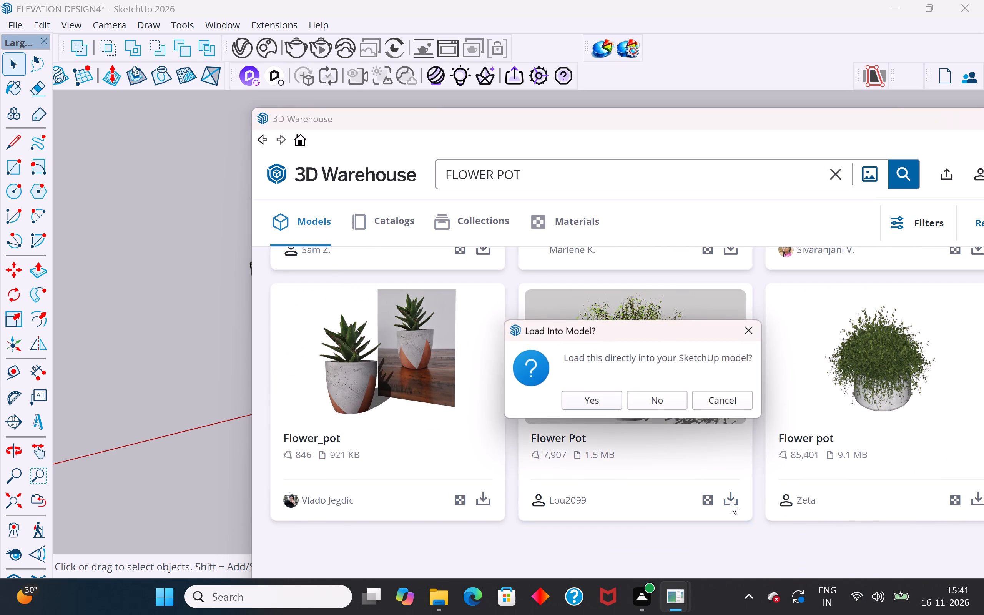
left_click(607, 399)
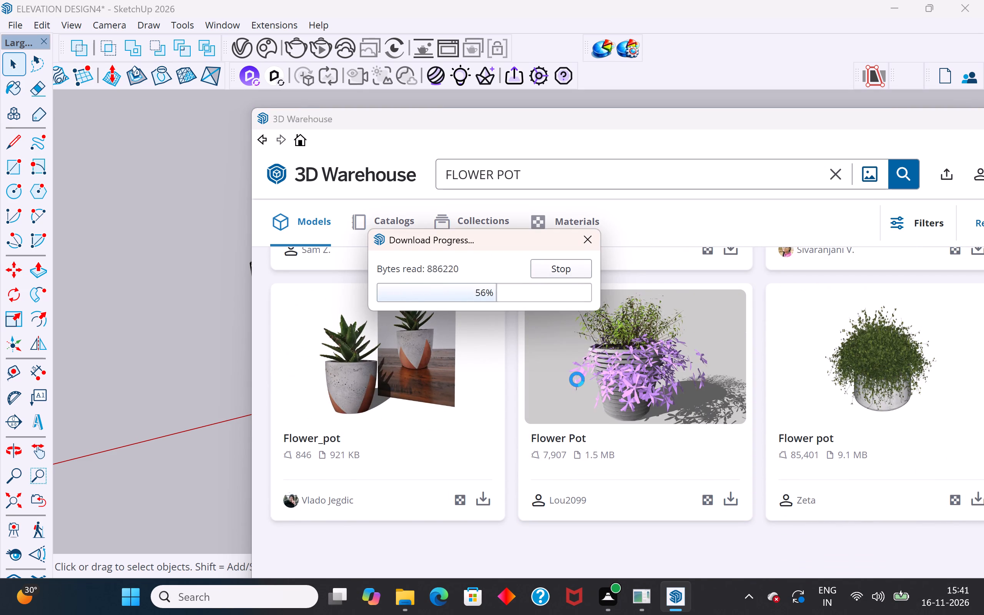
scroll(556, 399, "up", 8)
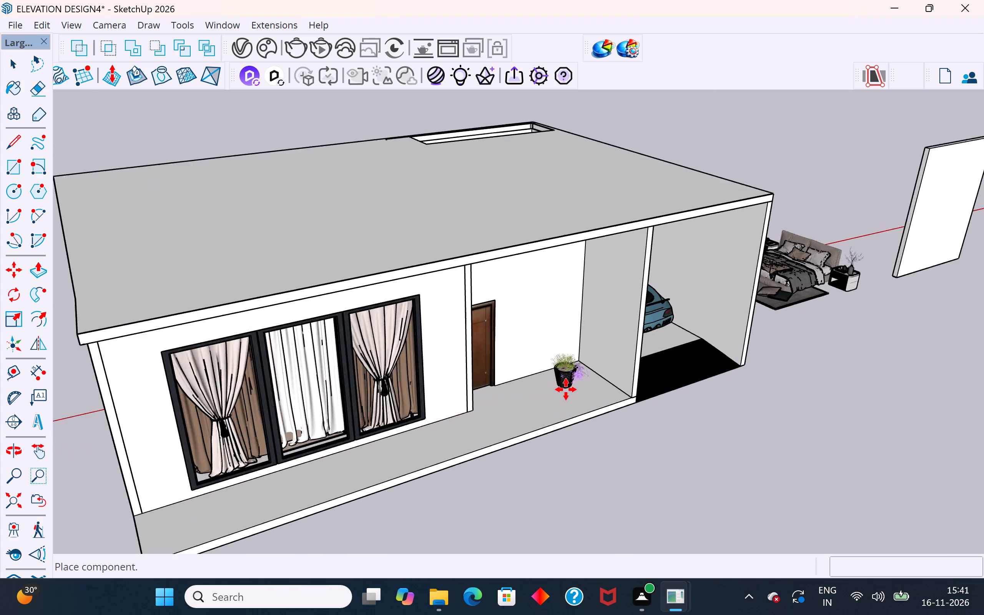
scroll(566, 389, "up", 6)
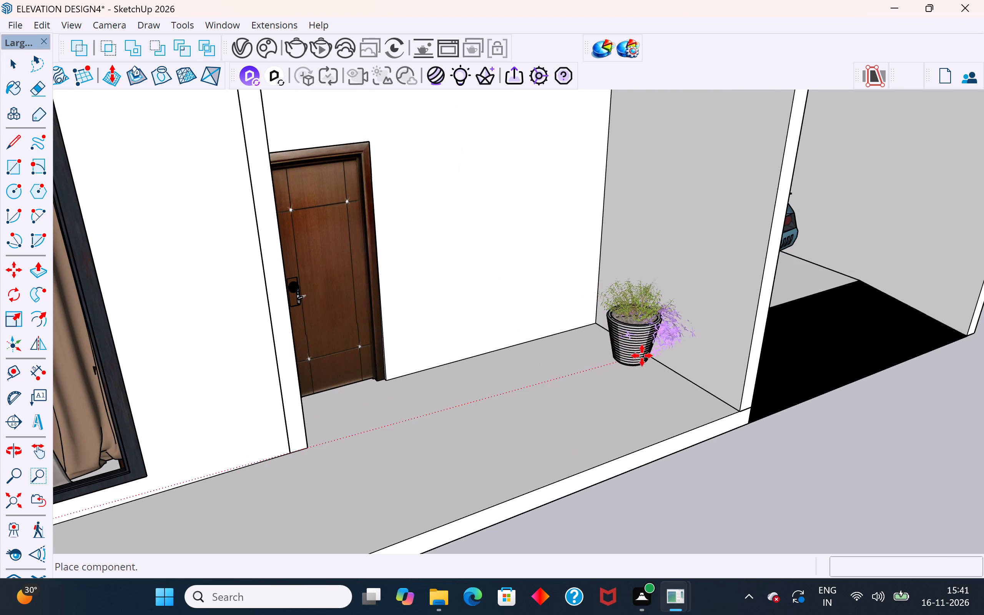
left_click(629, 359)
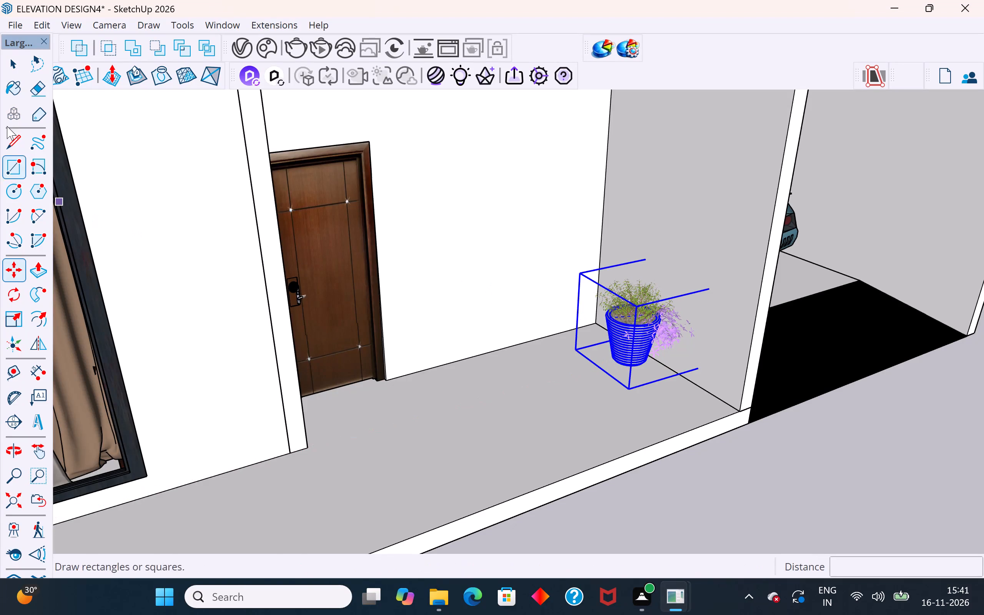
left_click(11, 64)
left_click(761, 480)
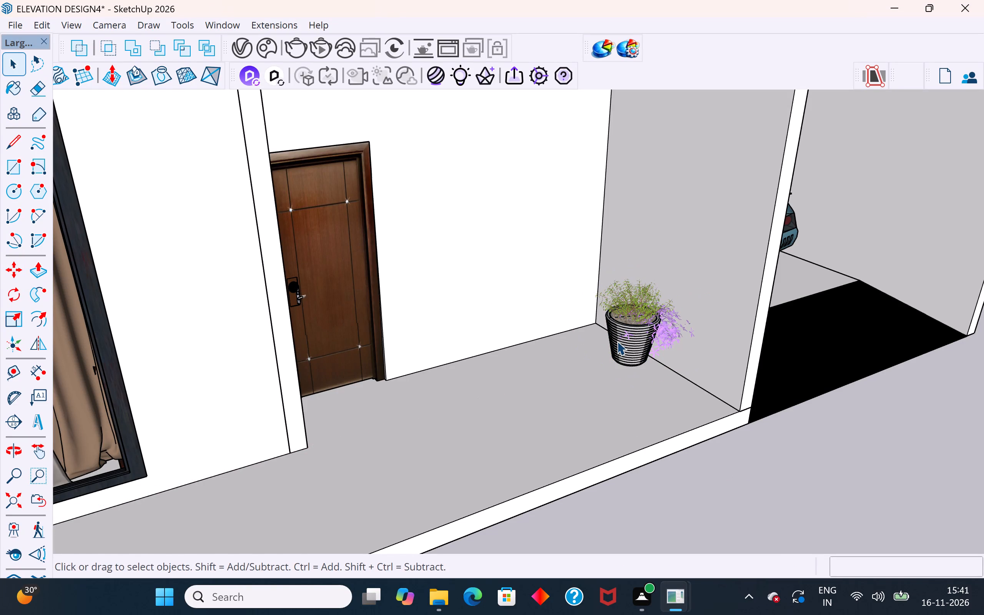
Move the flower pot about 2' by its lower back corner to the line where the porch floor meets the door wall.
left_click(617, 341)
scroll(638, 379, "up", 8)
middle_click_drag(676, 345, 562, 298)
left_click(623, 335)
key("m")
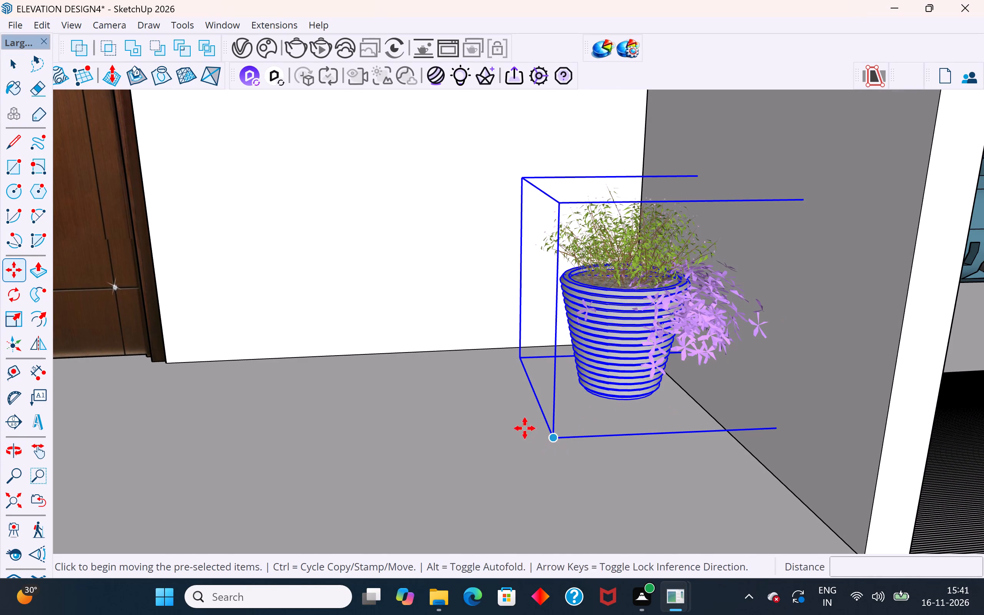
left_click(521, 359)
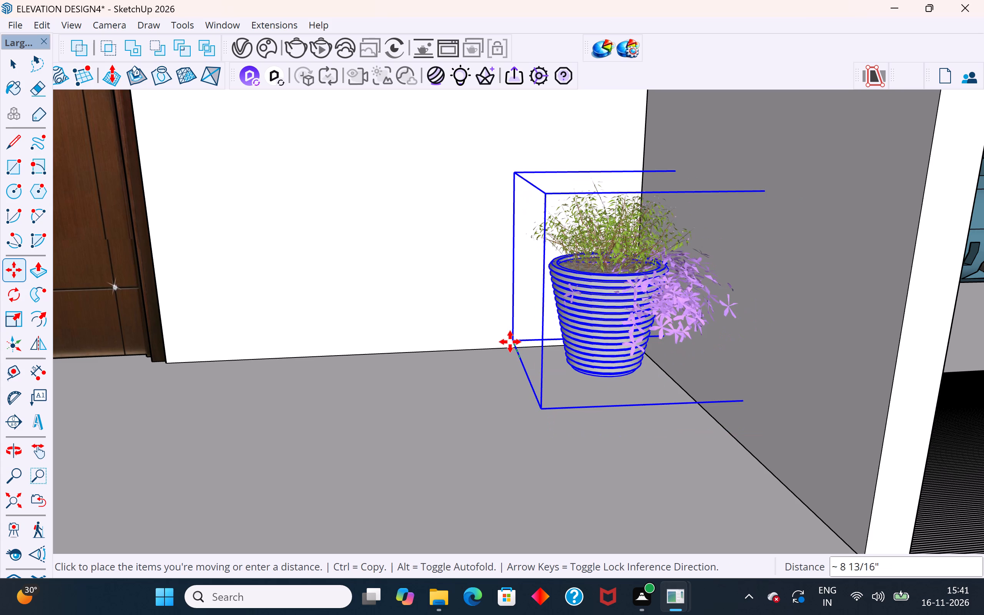
scroll(509, 351, "up", 5)
middle_click_drag(509, 351, 647, 386)
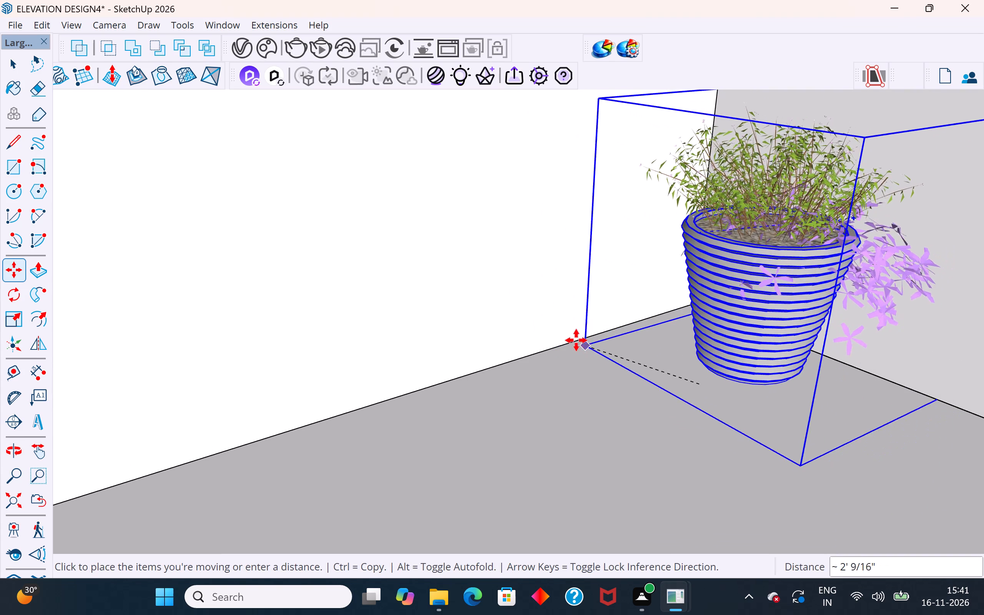
left_click(572, 339)
scroll(595, 385, "down", 17)
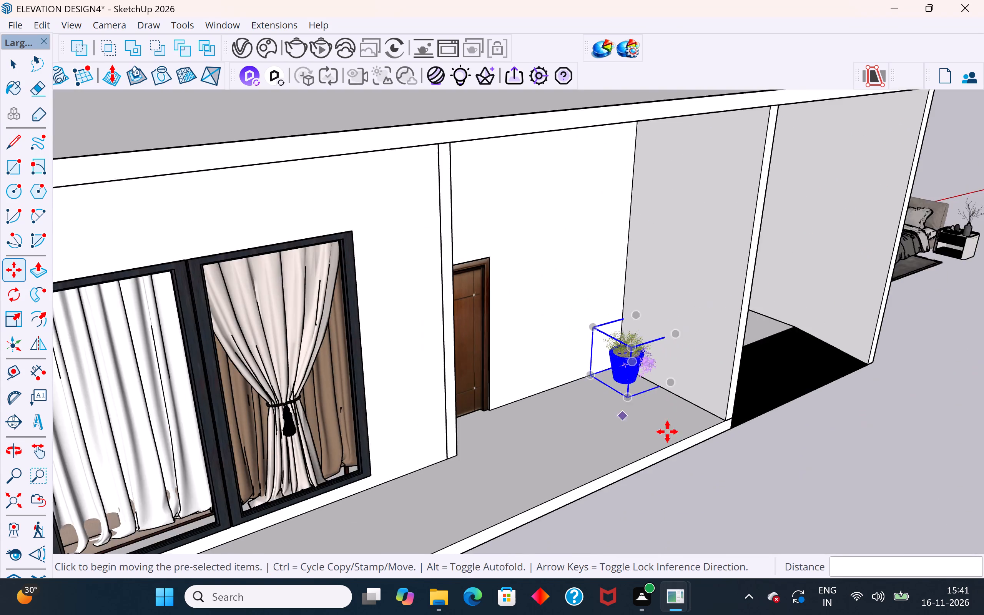
Scale the flower pot down uniformly to about 0.81 and deselect it.
middle_click_drag(667, 432, 540, 345)
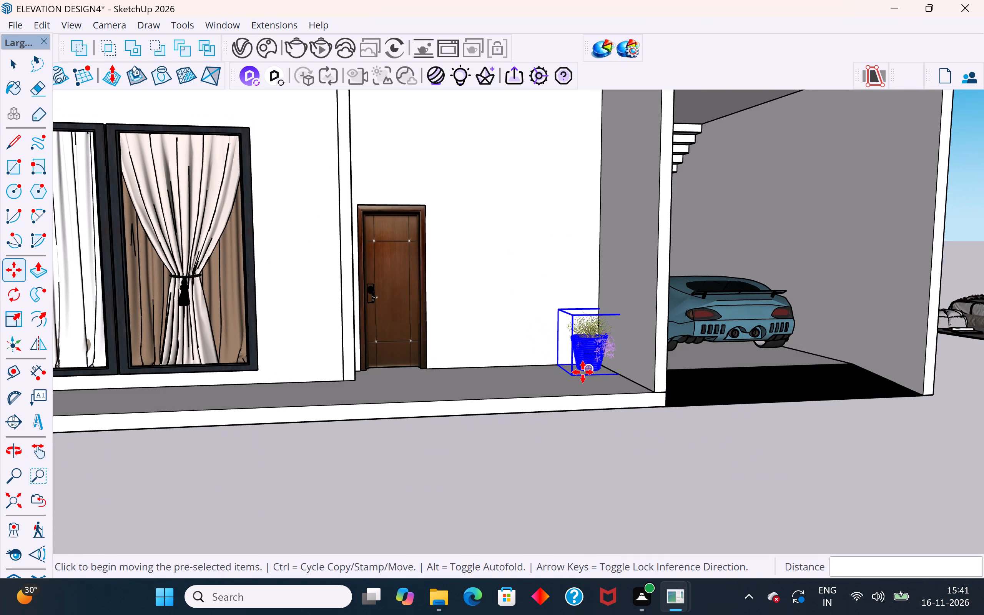
key("s")
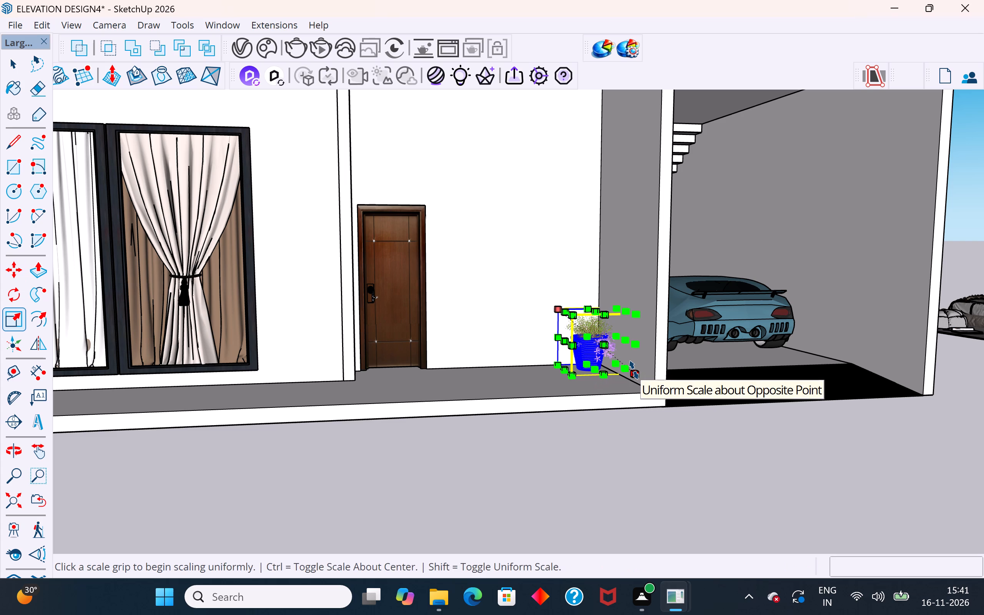
left_click_drag(634, 370, 626, 368, "ctrl")
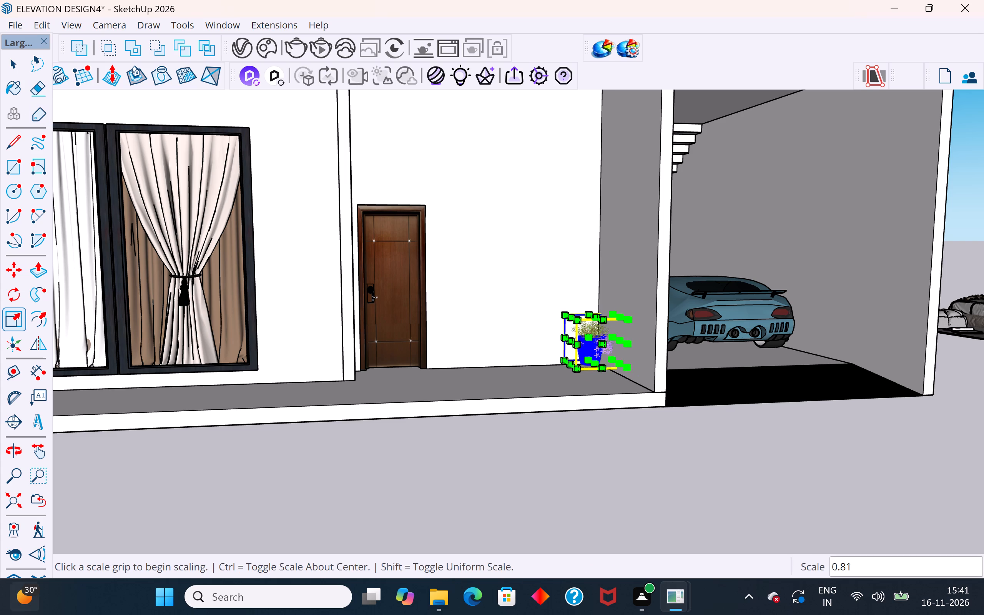
left_click(9, 56)
left_click(504, 421)
Move the flower pot a few inches by its lower back corner down to the porch floor at the door wall, and deselect it.
middle_click_drag(652, 499, 649, 504)
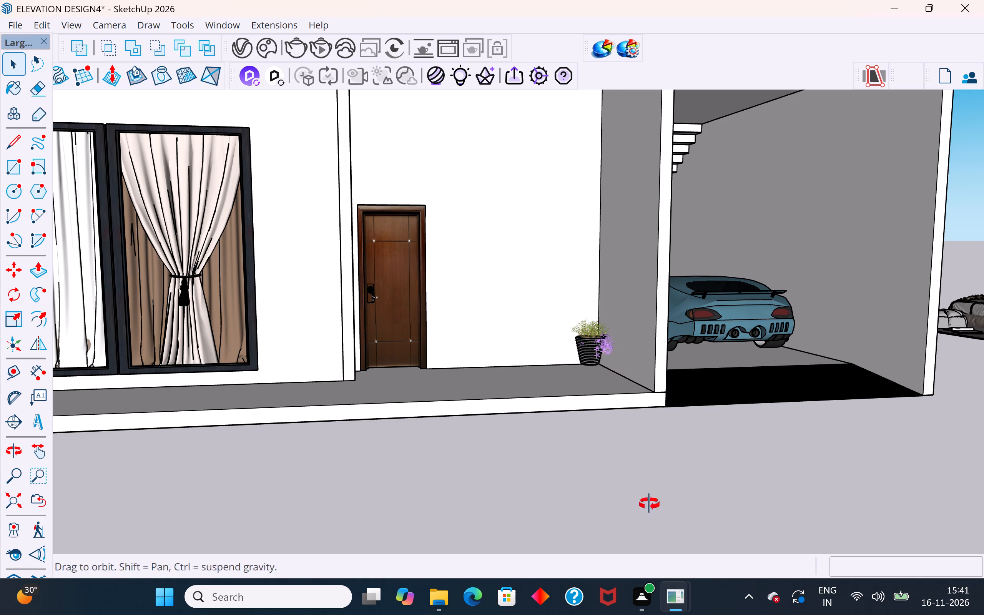
middle_click_drag(649, 504, 640, 546)
scroll(537, 359, "up", 4)
left_click(602, 412)
scroll(619, 424, "up", 4)
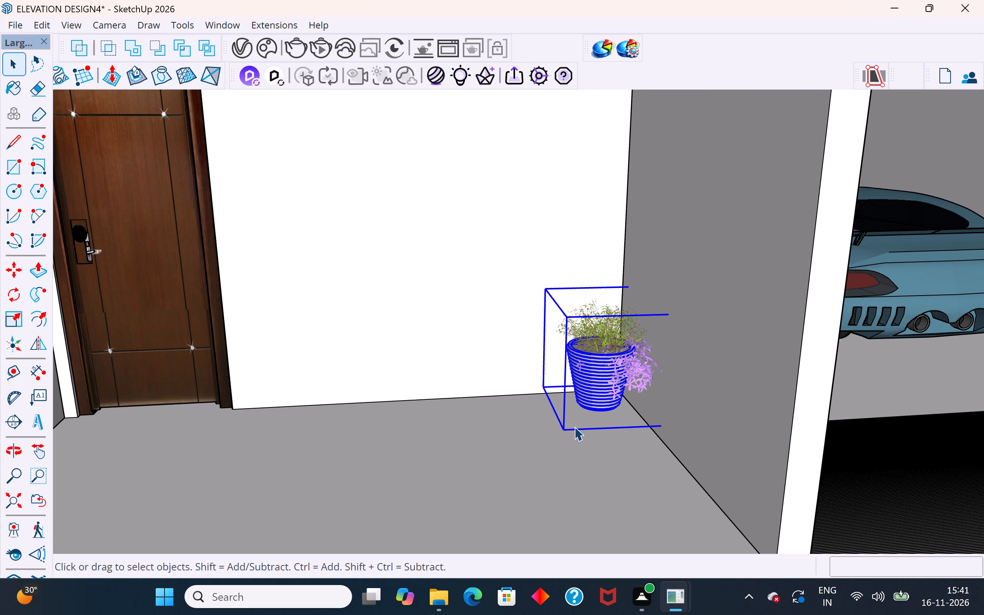
key("m")
left_click(540, 385)
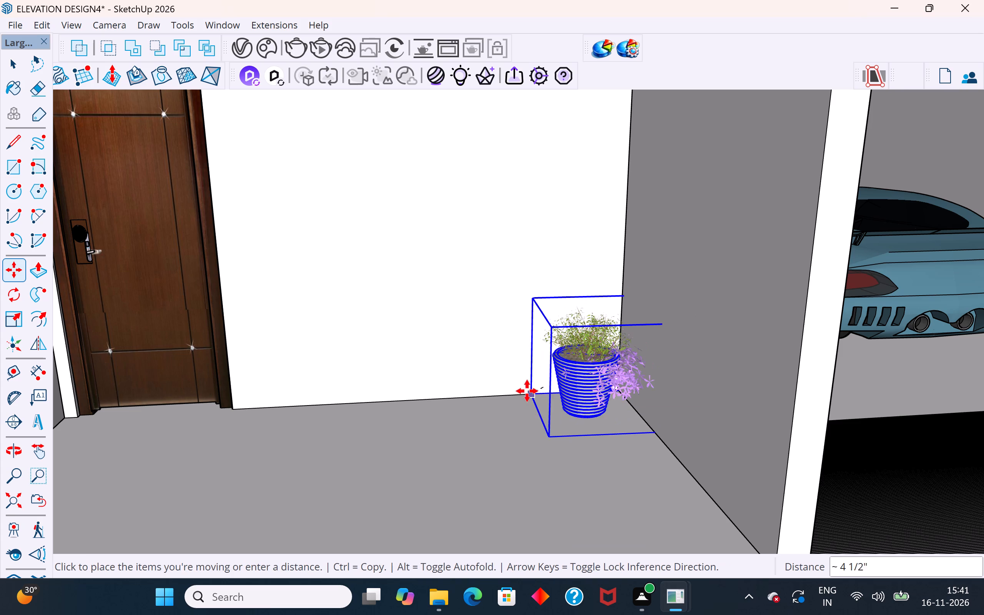
left_click(522, 394)
scroll(532, 336, "down", 10)
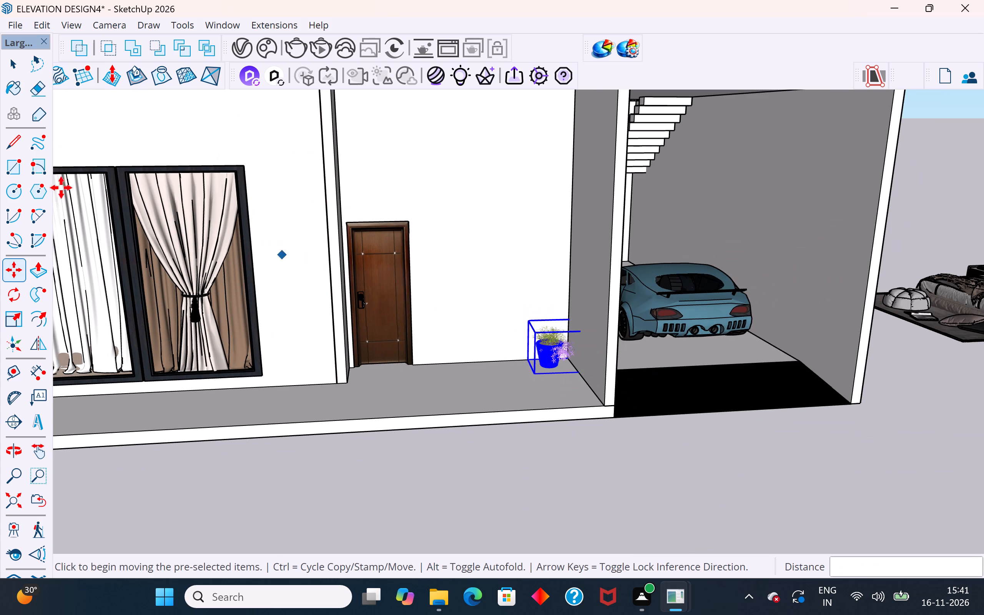
left_click(16, 68)
left_click(375, 510)
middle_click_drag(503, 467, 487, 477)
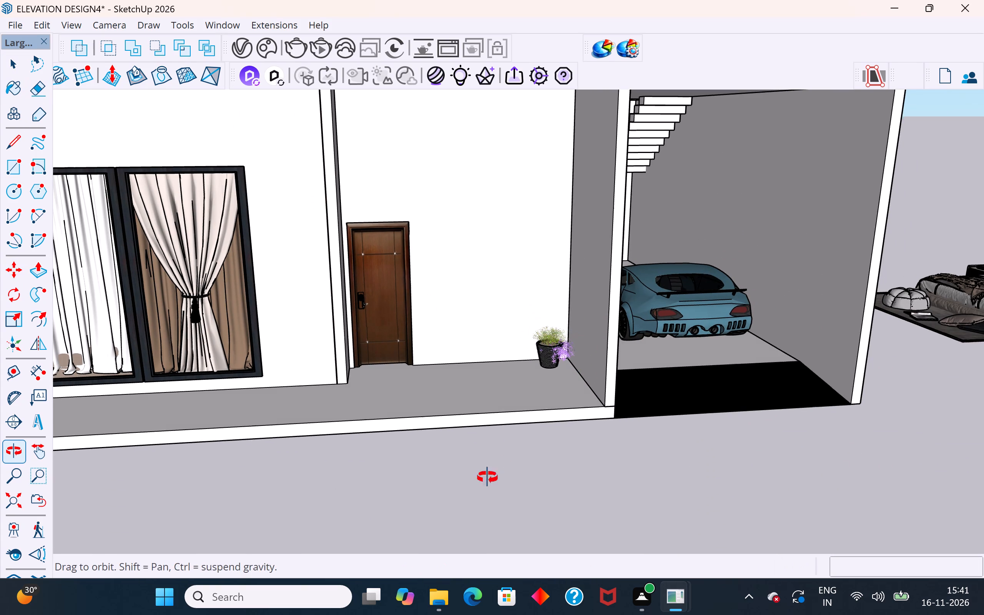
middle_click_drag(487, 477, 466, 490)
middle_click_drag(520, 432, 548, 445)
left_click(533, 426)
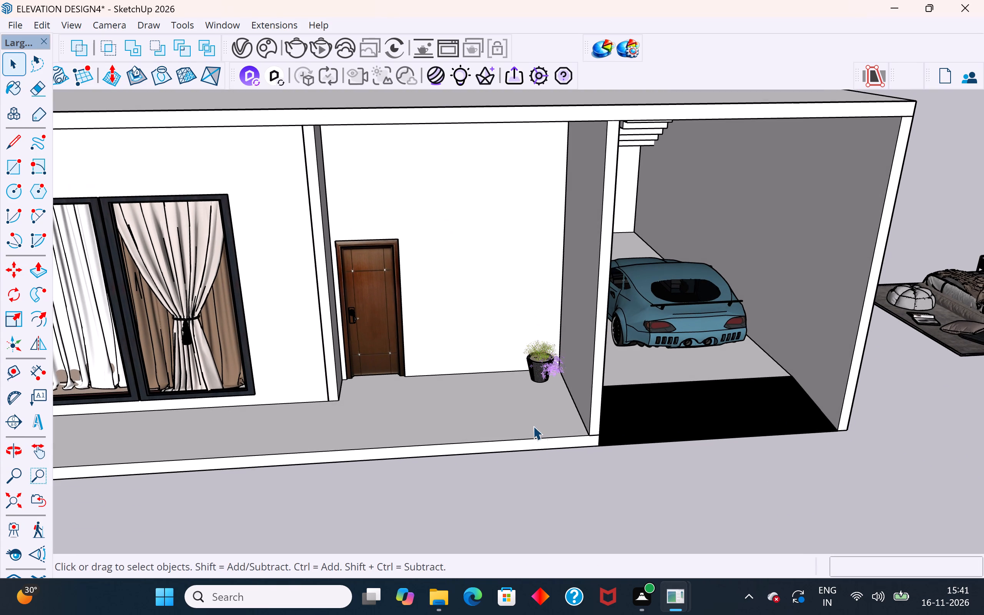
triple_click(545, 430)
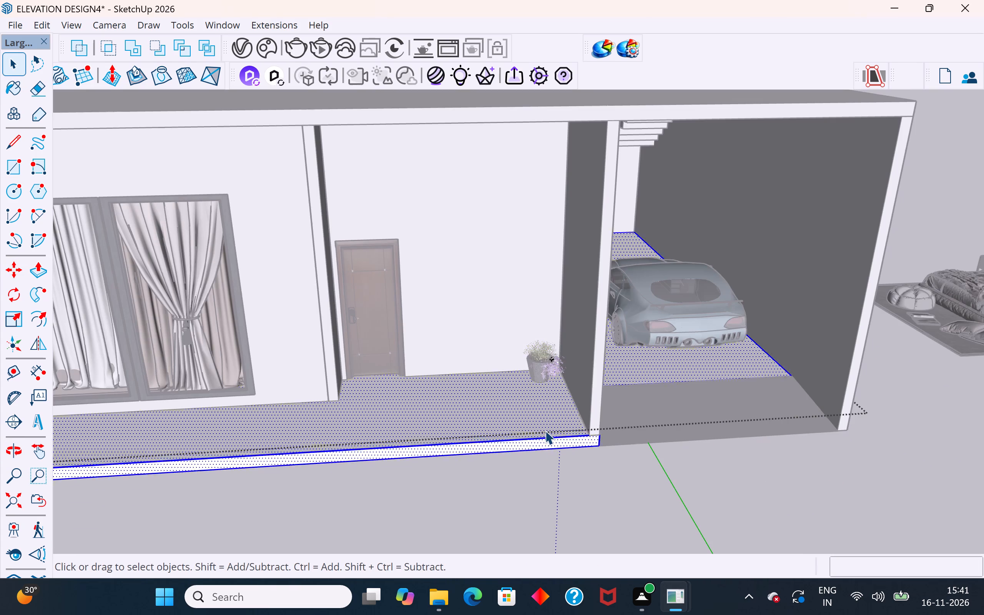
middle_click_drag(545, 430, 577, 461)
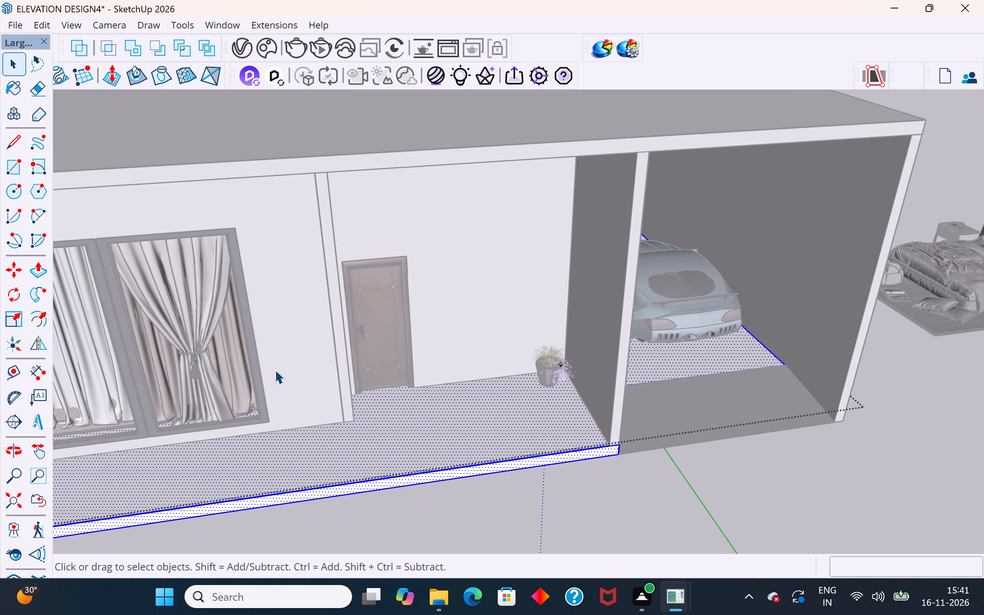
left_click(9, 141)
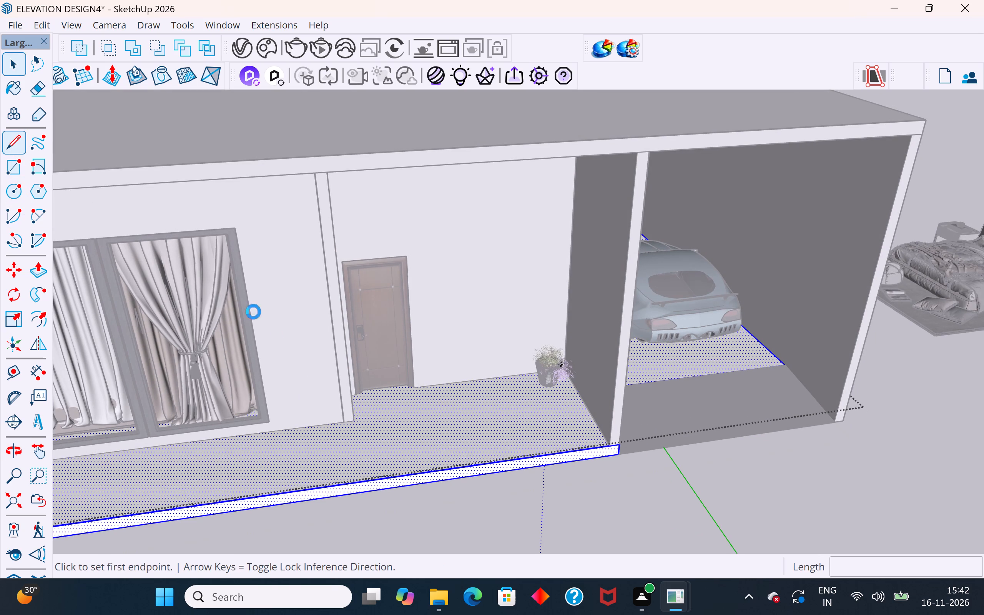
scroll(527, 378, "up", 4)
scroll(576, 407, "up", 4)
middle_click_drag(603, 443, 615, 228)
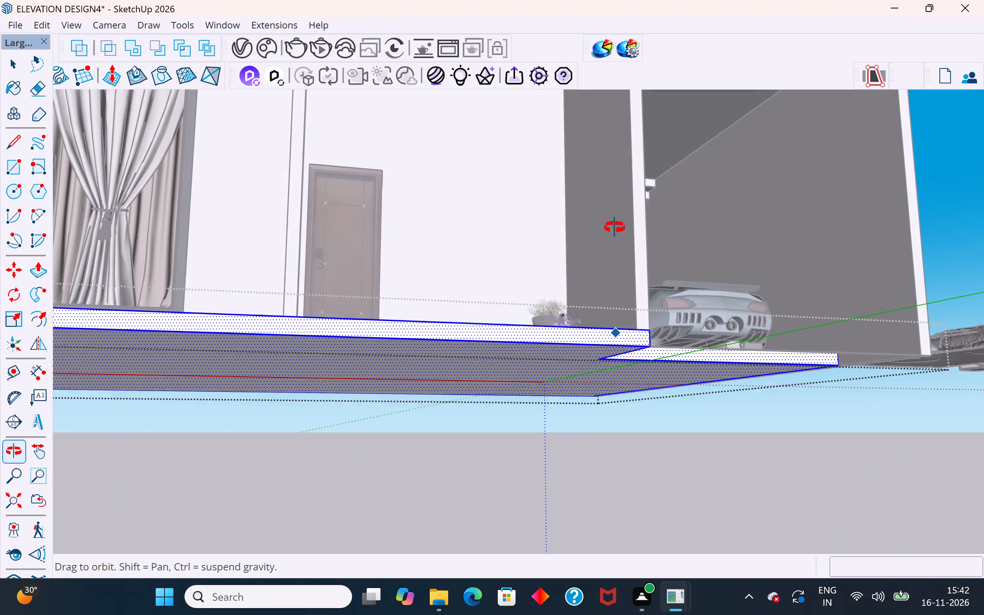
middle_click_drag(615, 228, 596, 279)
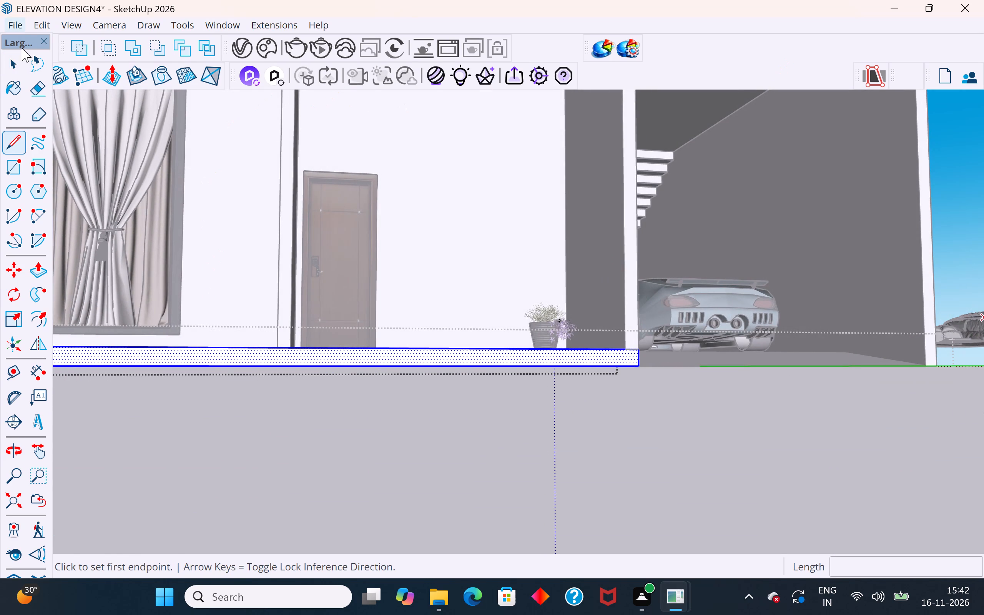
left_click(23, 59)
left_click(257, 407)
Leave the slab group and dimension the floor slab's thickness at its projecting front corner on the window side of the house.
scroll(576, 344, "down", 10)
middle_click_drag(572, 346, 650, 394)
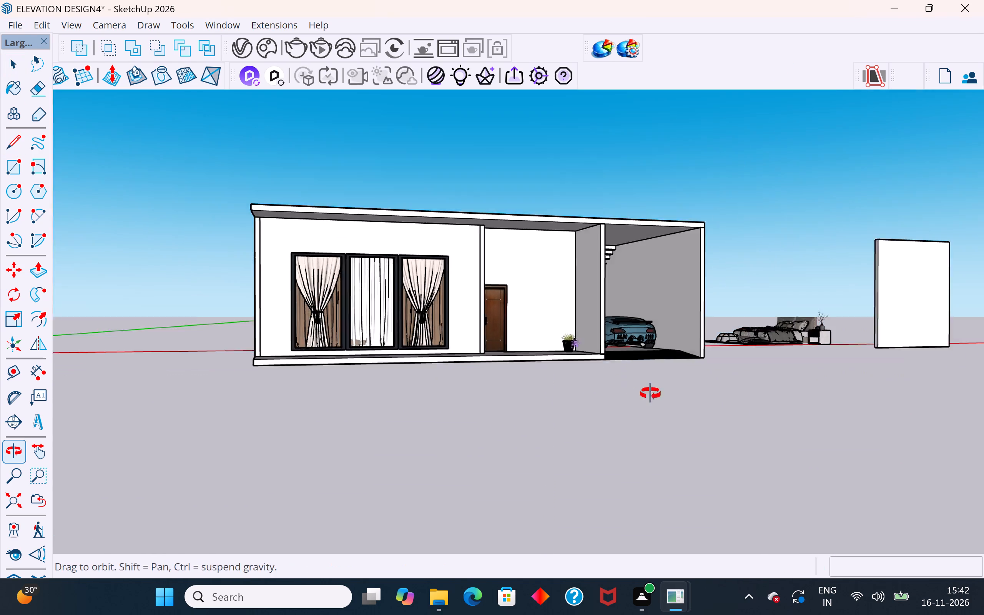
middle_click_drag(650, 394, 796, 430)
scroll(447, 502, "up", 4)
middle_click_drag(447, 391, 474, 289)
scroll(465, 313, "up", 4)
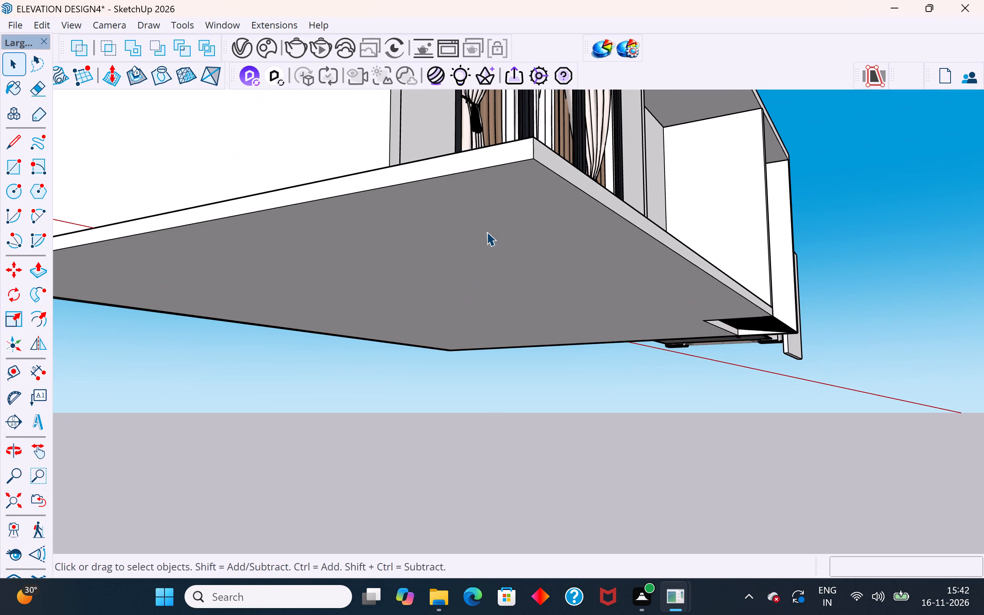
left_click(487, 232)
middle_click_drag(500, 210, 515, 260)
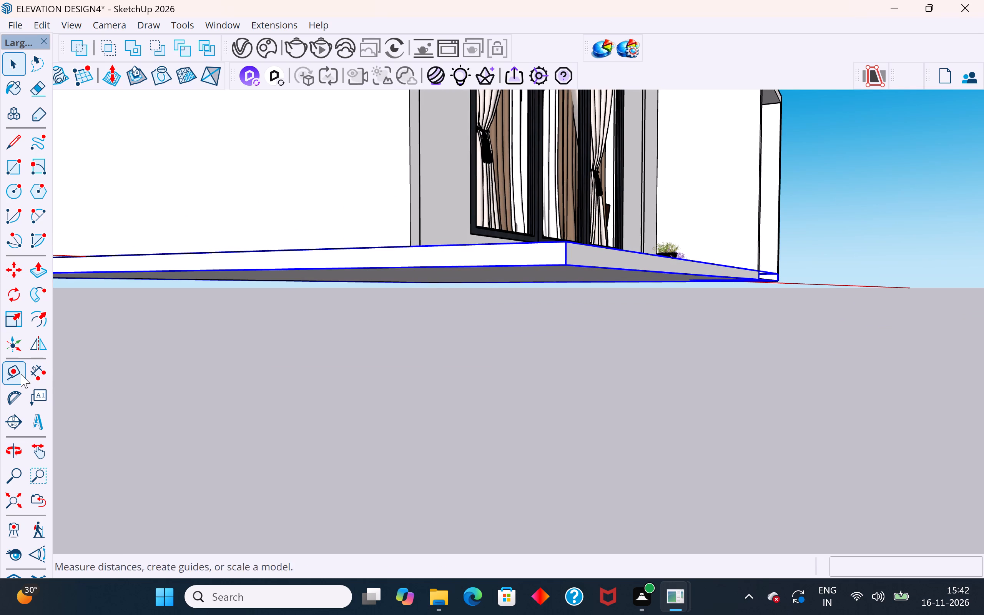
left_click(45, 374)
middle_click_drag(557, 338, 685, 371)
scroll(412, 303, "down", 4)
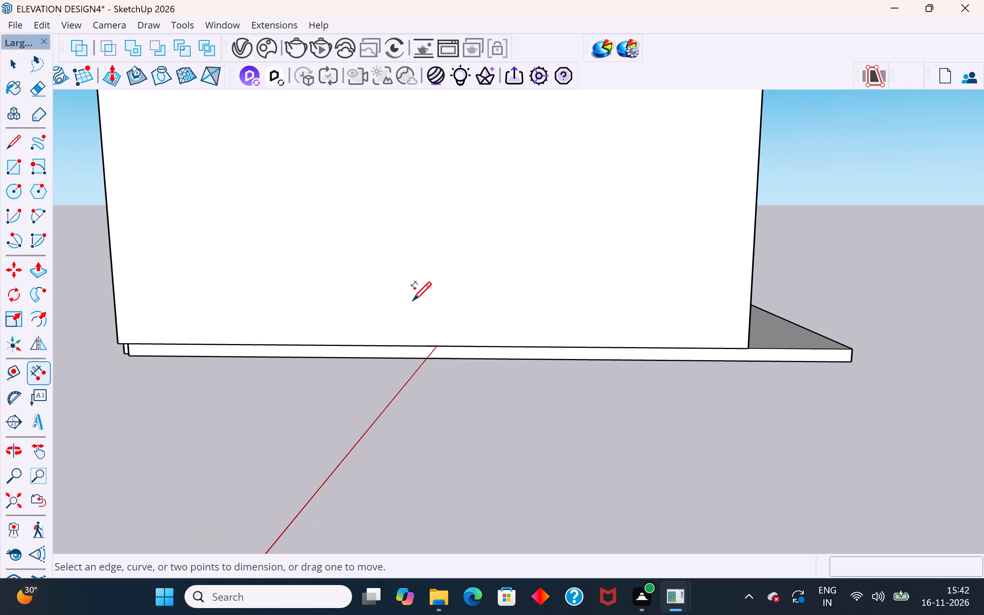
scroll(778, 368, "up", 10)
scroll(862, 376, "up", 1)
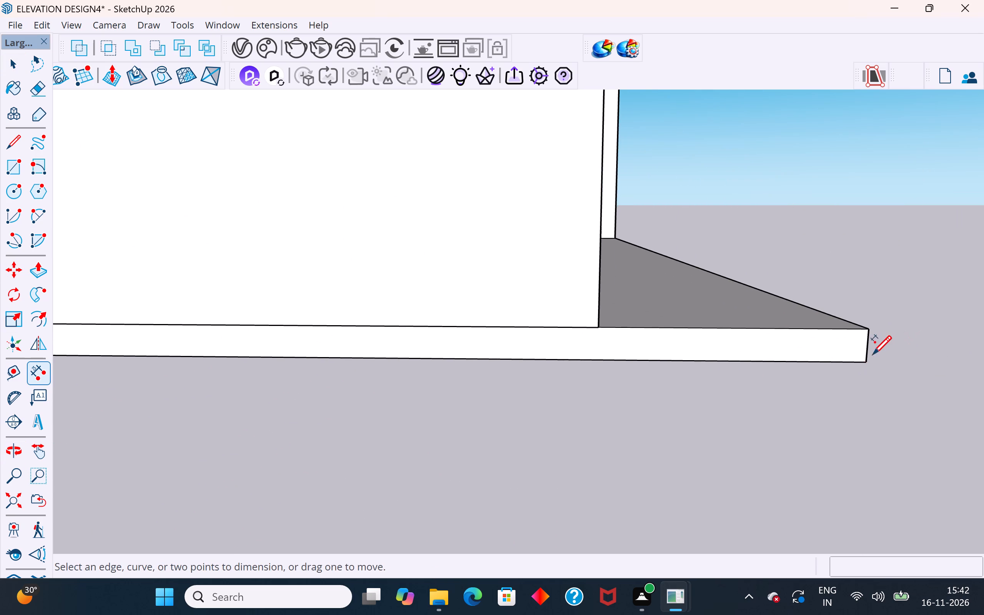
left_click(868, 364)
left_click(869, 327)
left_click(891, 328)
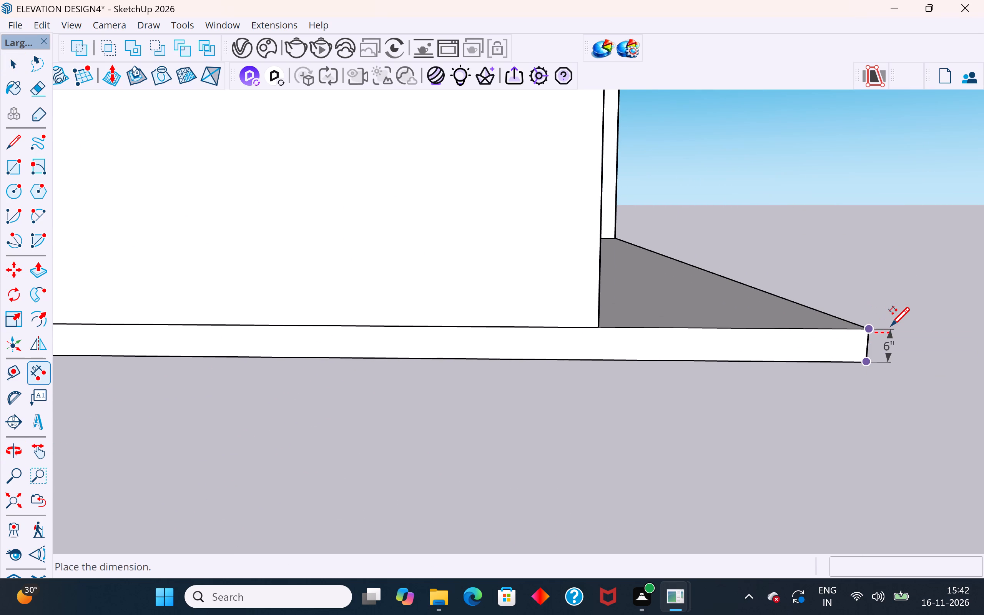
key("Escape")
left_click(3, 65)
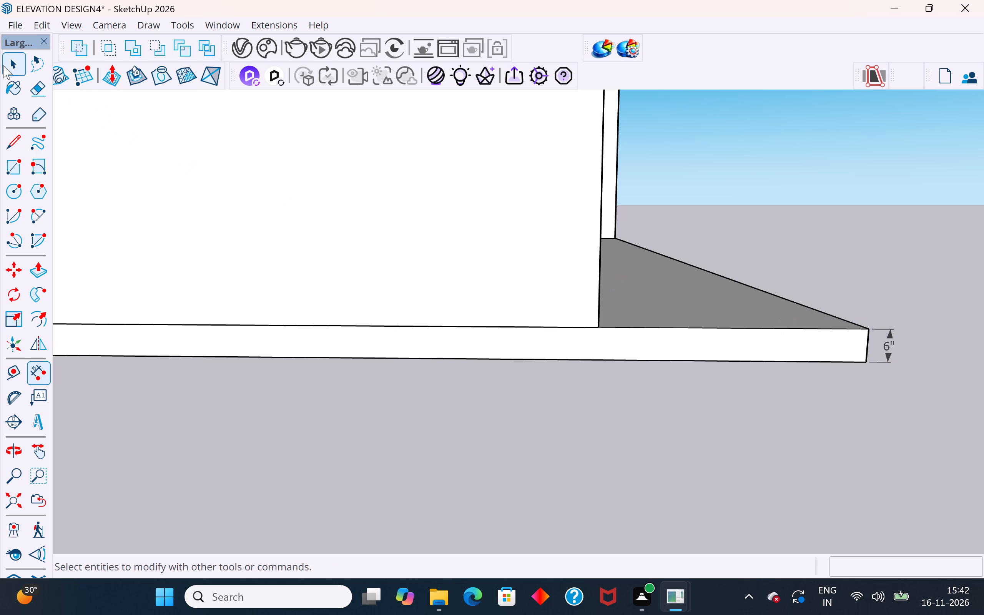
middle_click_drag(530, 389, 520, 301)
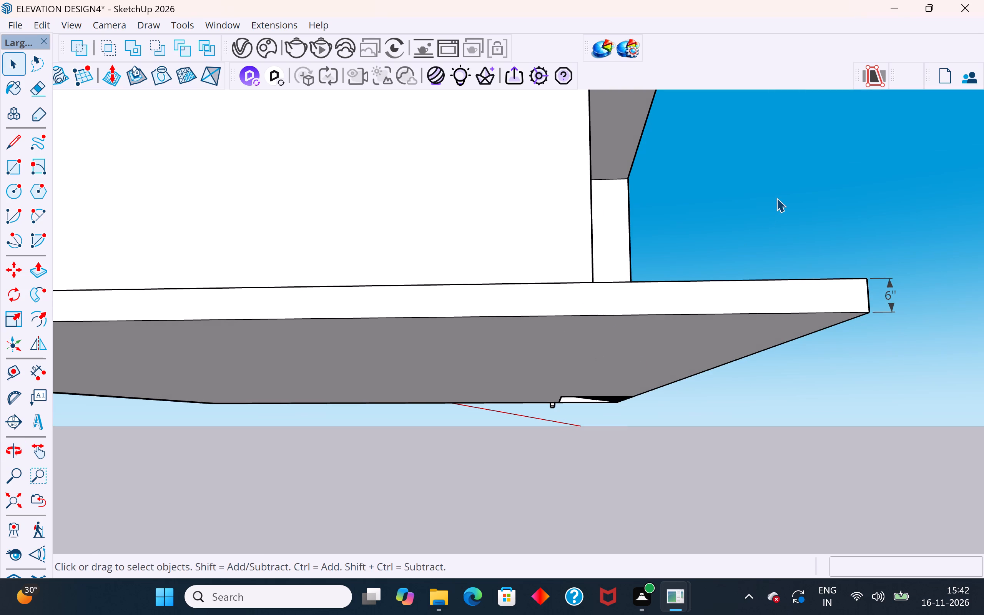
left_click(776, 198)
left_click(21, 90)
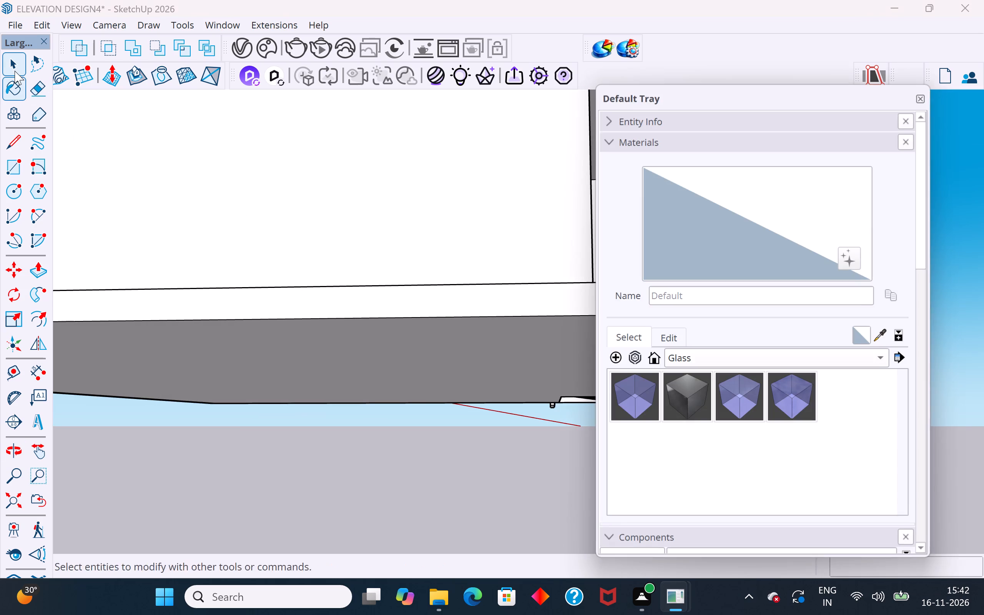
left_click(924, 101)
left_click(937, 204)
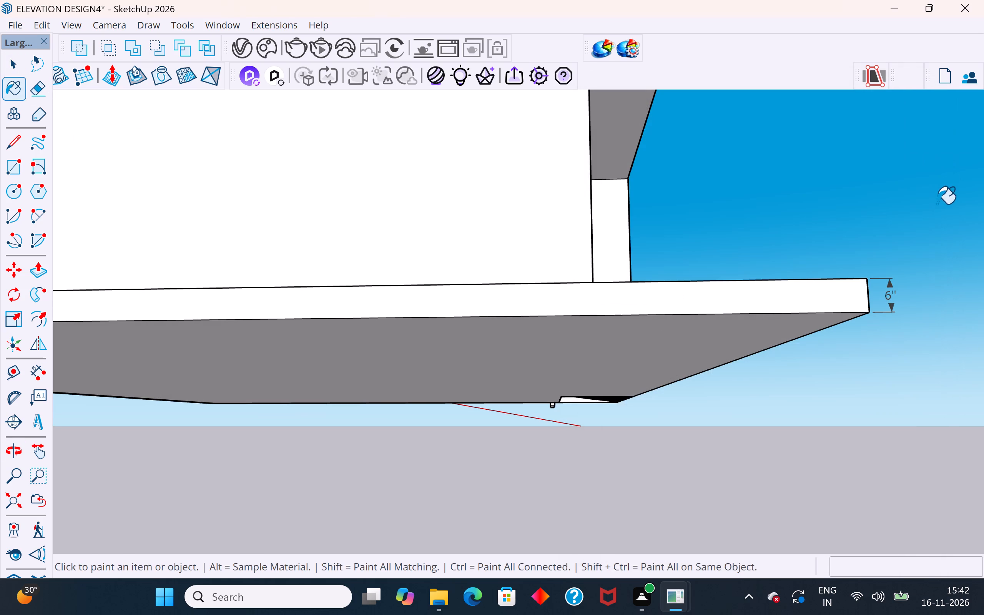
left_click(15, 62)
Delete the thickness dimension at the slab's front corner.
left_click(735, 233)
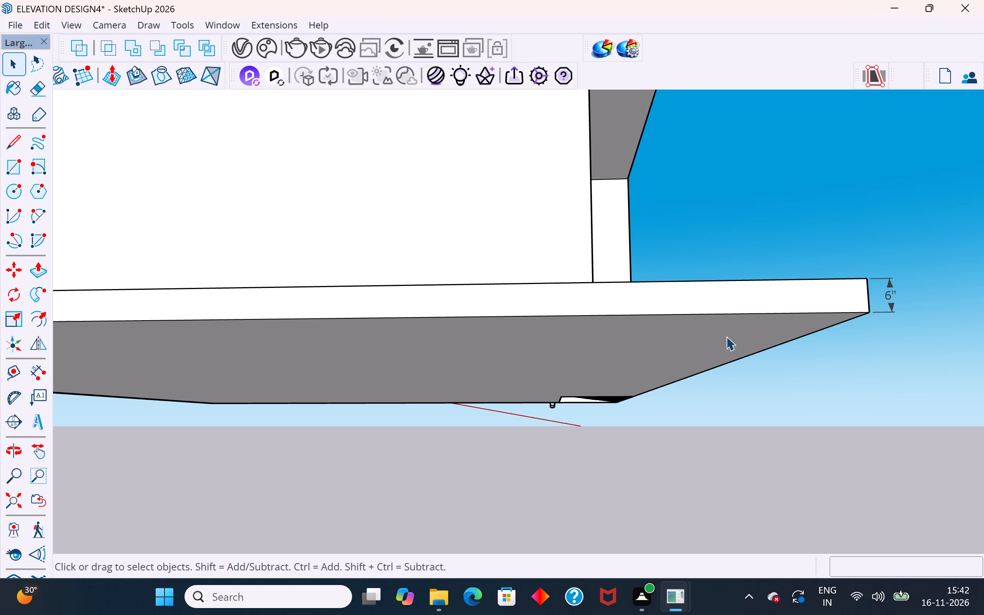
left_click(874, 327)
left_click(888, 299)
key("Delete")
Open the floor slab group and Push/Pull its underside face down by 1', closing the group when done.
left_click(786, 321)
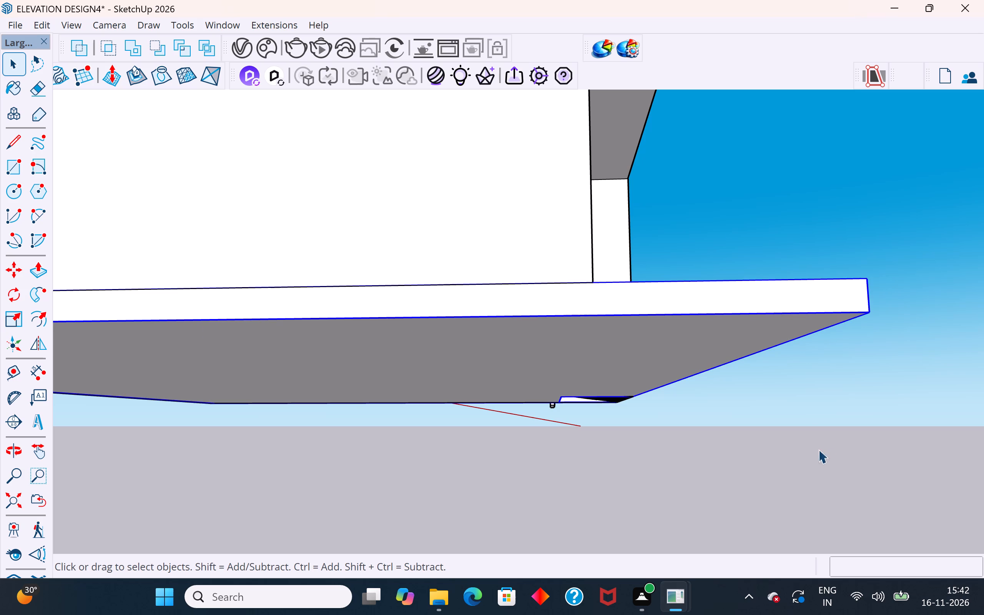
double_click(673, 339)
left_click(696, 331)
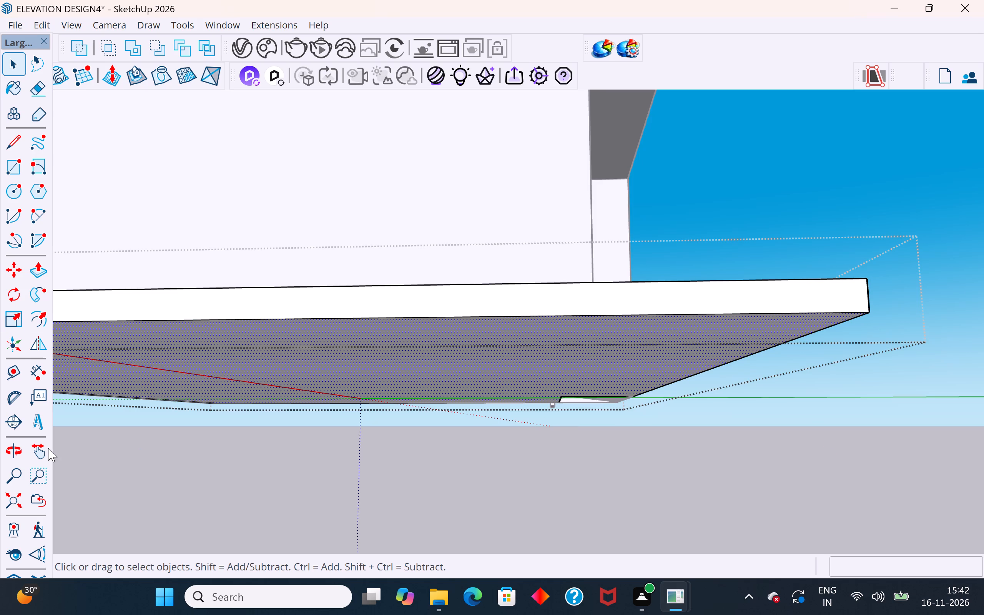
left_click(38, 276)
left_click(780, 324)
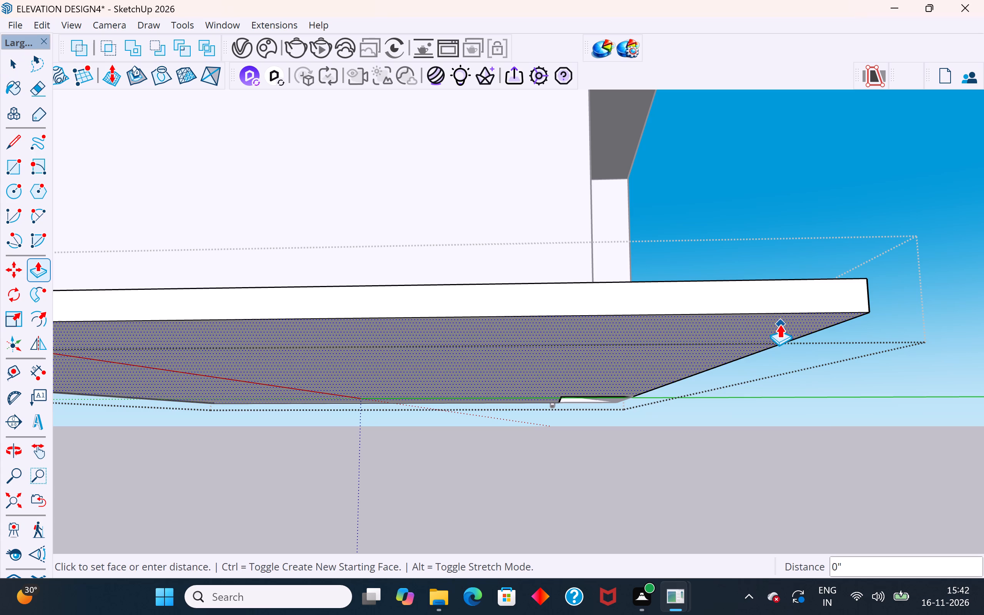
type("1'")
key("Return")
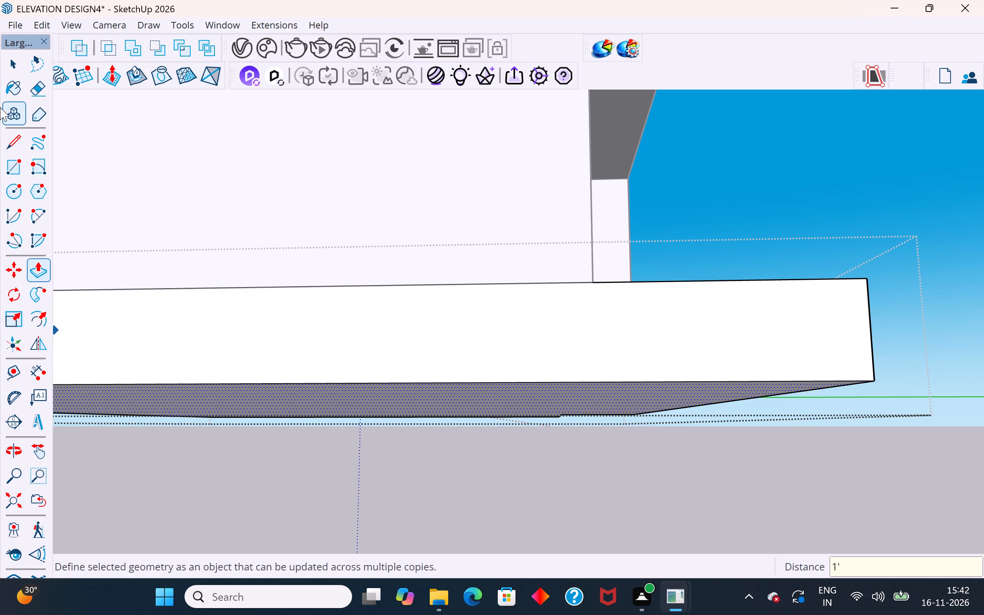
left_click(22, 59)
left_click(795, 206)
Examine the thickened floor slab from the front of the house, along the windows, porch and car bay.
scroll(603, 409, "down", 12)
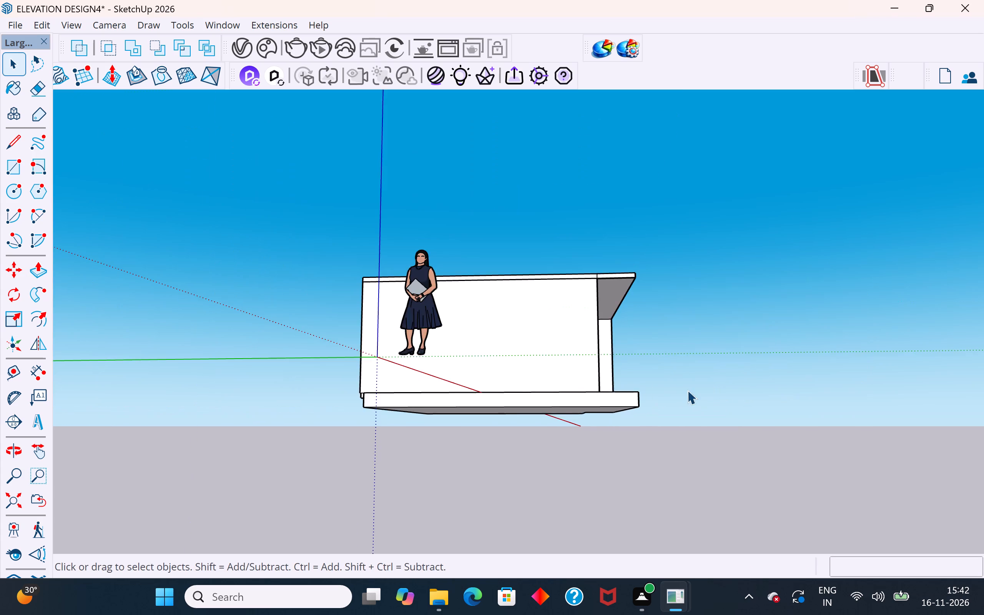
middle_click_drag(690, 399, 413, 515)
scroll(673, 401, "up", 4)
middle_click_drag(486, 449, 418, 452)
scroll(431, 455, "up", 5)
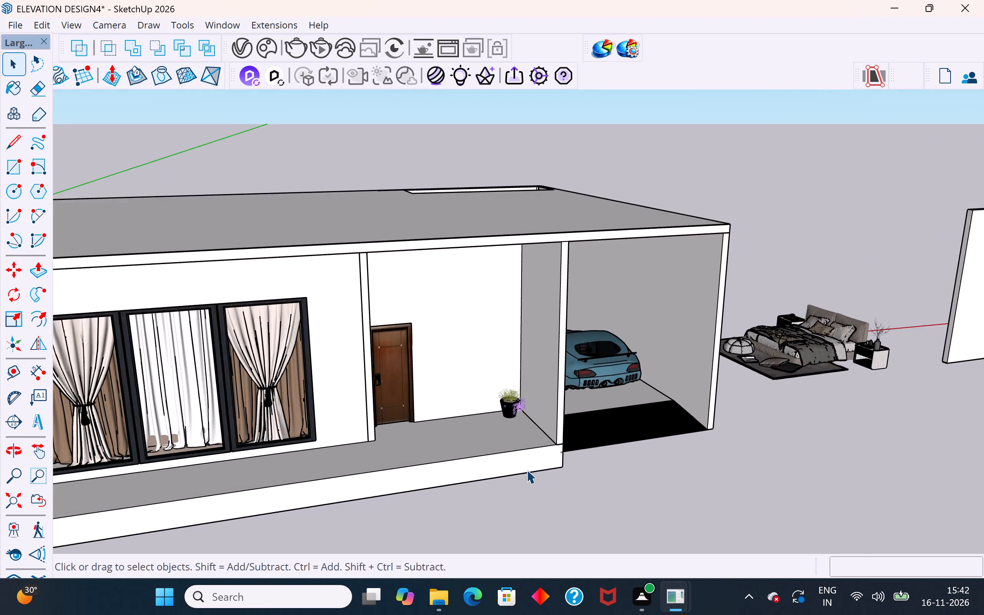
scroll(527, 470, "up", 13)
scroll(601, 444, "down", 5)
middle_click_drag(593, 445, 557, 489)
scroll(560, 463, "down", 6)
middle_click_drag(562, 461, 537, 482)
scroll(638, 402, "down", 6)
middle_click_drag(504, 527, 524, 443)
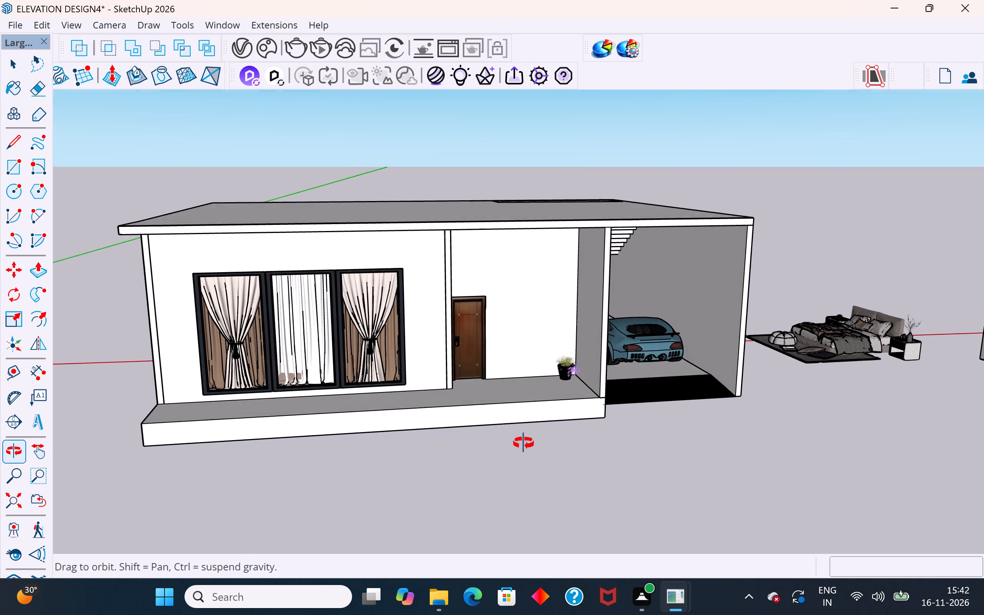
middle_click_drag(524, 443, 475, 465)
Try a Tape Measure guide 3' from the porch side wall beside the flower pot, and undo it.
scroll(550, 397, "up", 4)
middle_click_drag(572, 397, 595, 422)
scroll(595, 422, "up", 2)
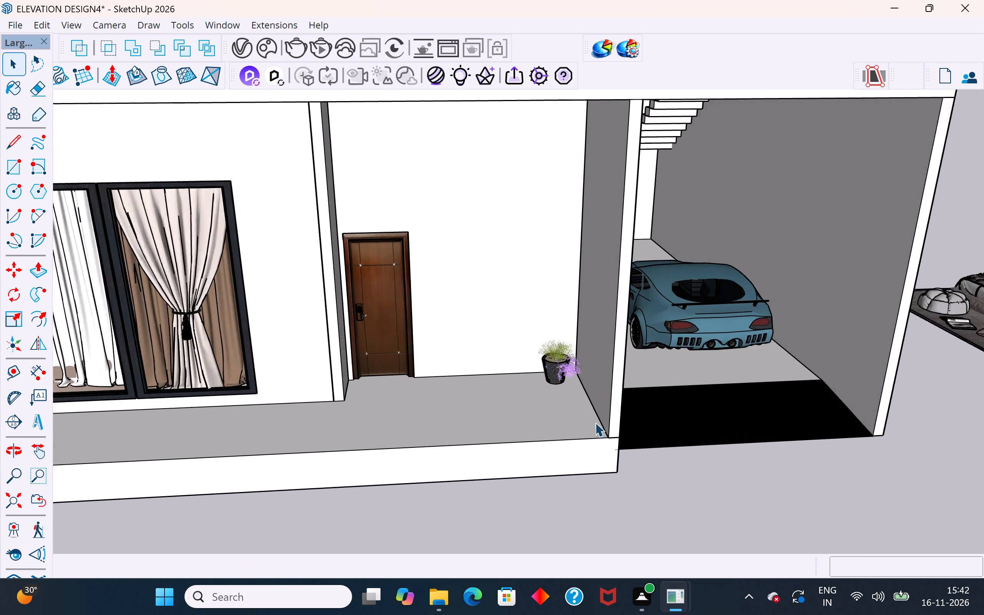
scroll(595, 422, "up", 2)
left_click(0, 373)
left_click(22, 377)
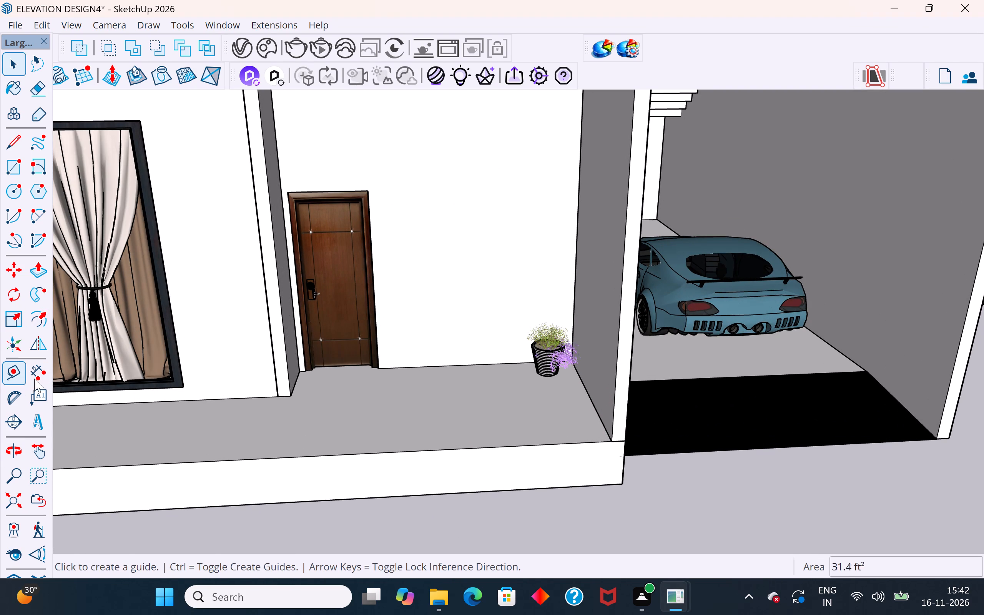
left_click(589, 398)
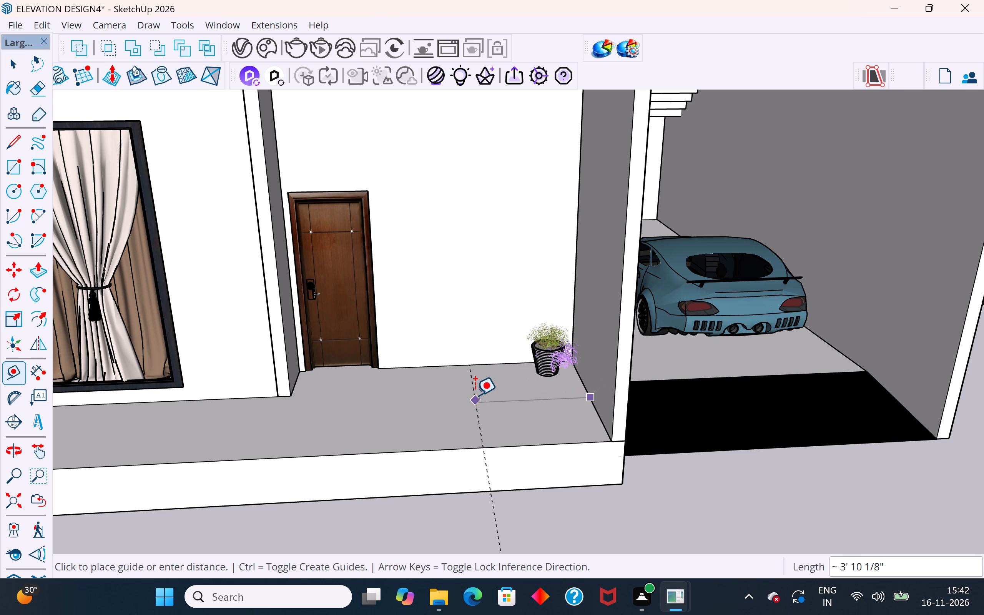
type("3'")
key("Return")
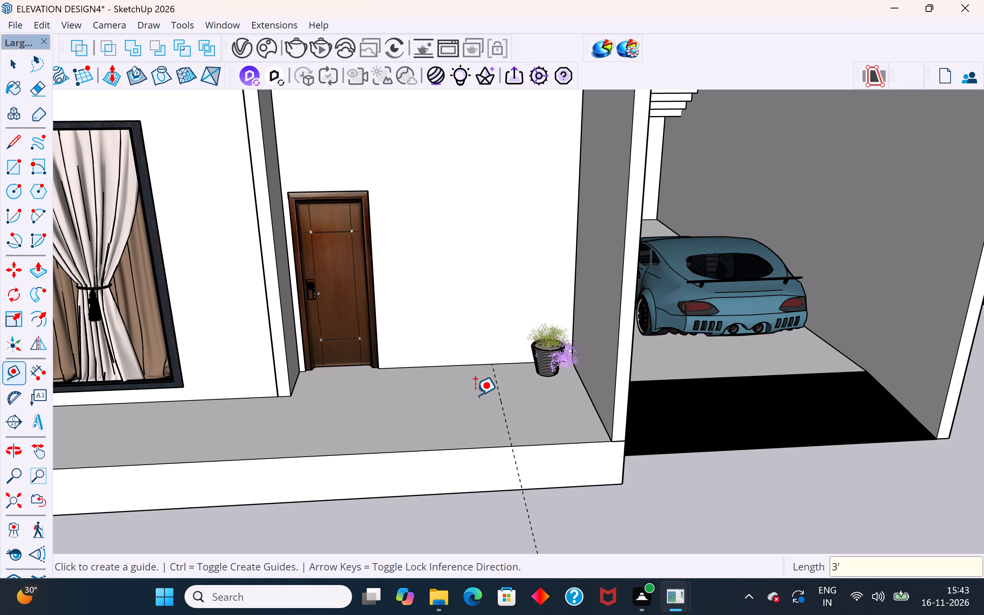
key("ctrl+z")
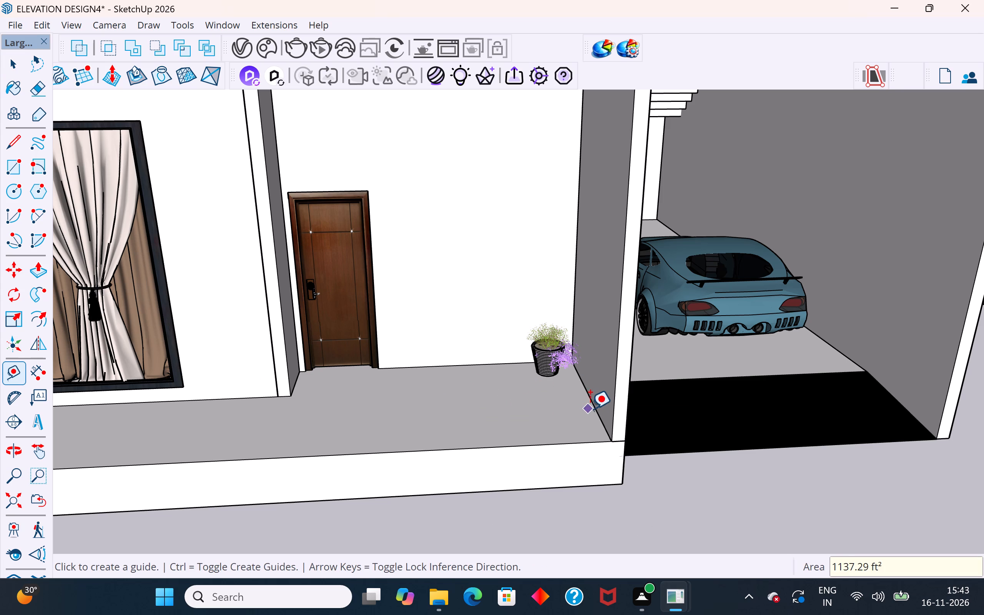
Place a Tape Measure guide on the porch floor 4' from the side wall beside the flower pot.
left_click(591, 407)
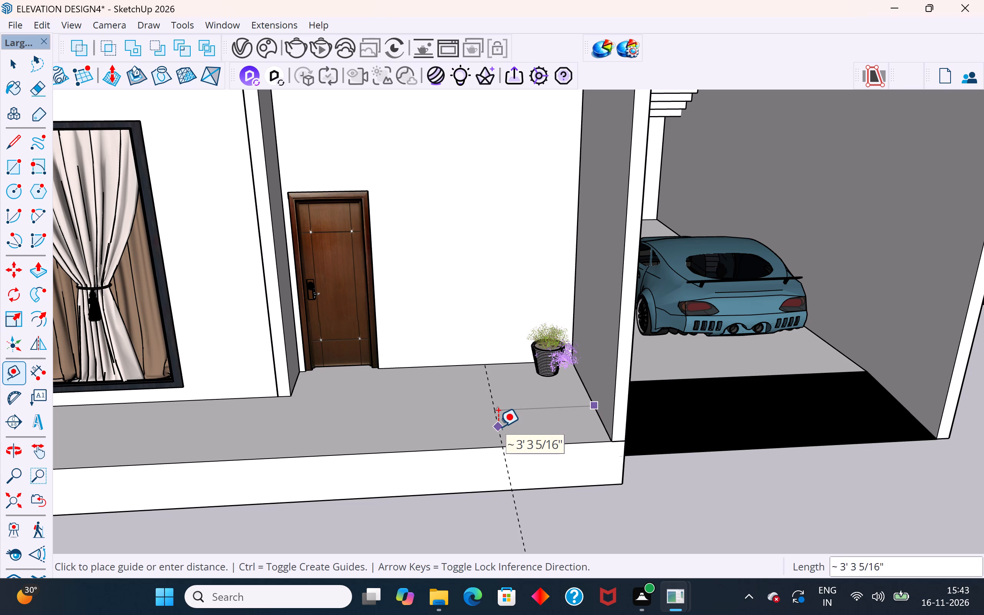
type("4'")
key("Return")
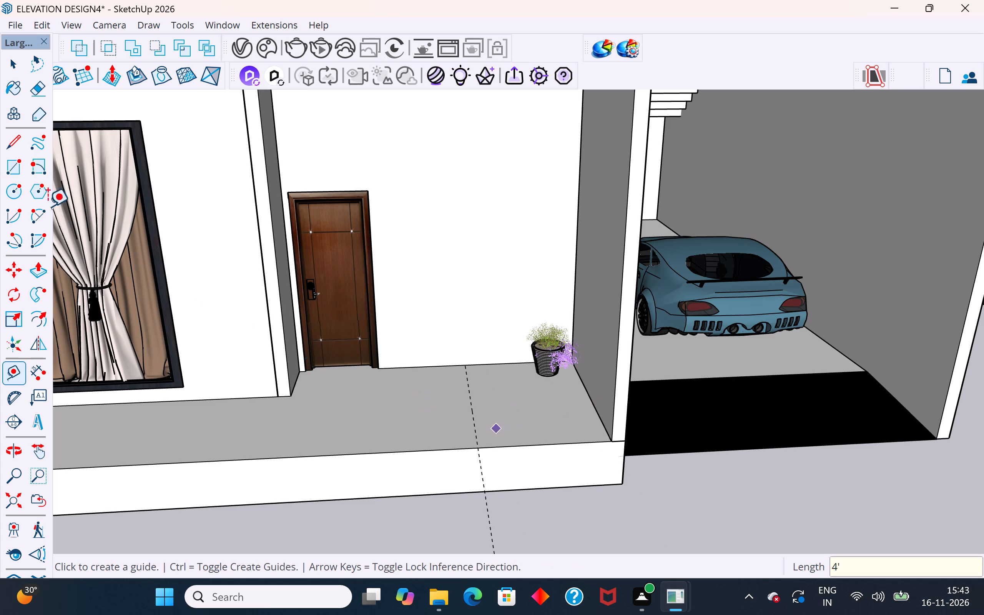
left_click(16, 137)
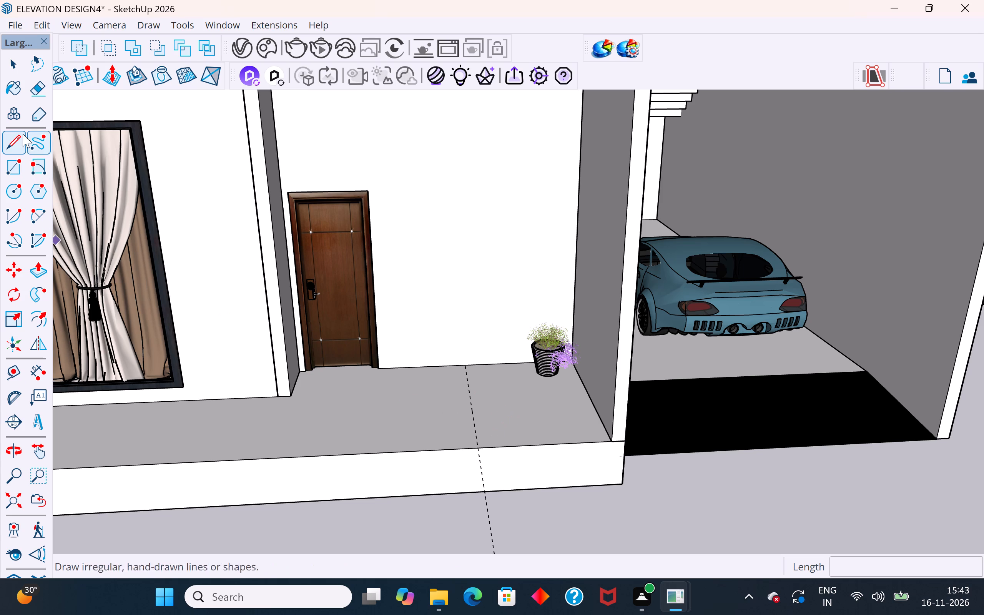
left_click(18, 65)
left_click(593, 514)
Place a second Tape Measure guide on the porch floor, 3' in from the slab's front edge and parallel to it.
middle_click_drag(667, 327, 660, 462)
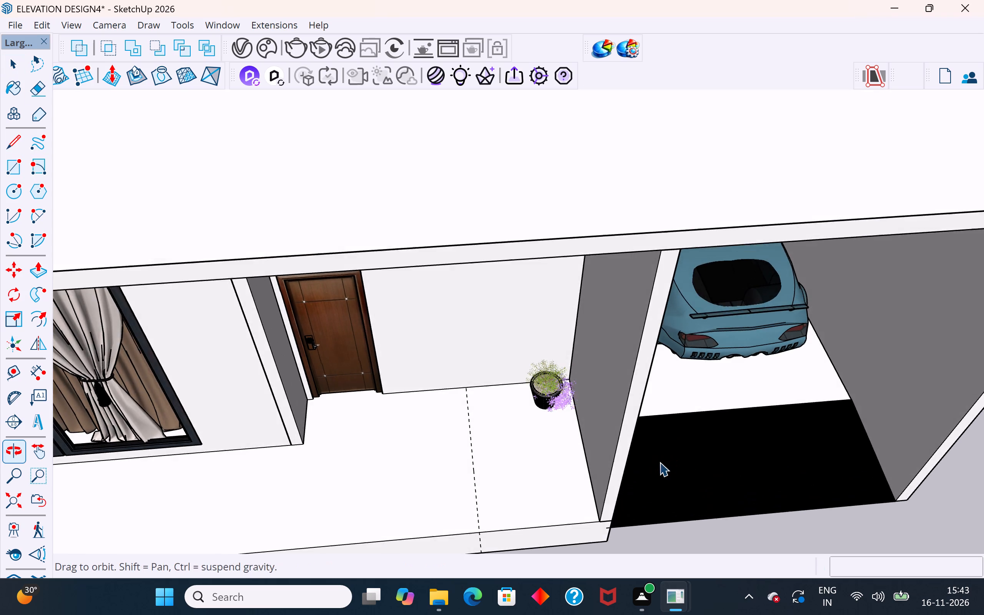
middle_click_drag(660, 462, 666, 467)
scroll(630, 330, "down", 9)
middle_click_drag(600, 484, 600, 510)
scroll(637, 473, "up", 4)
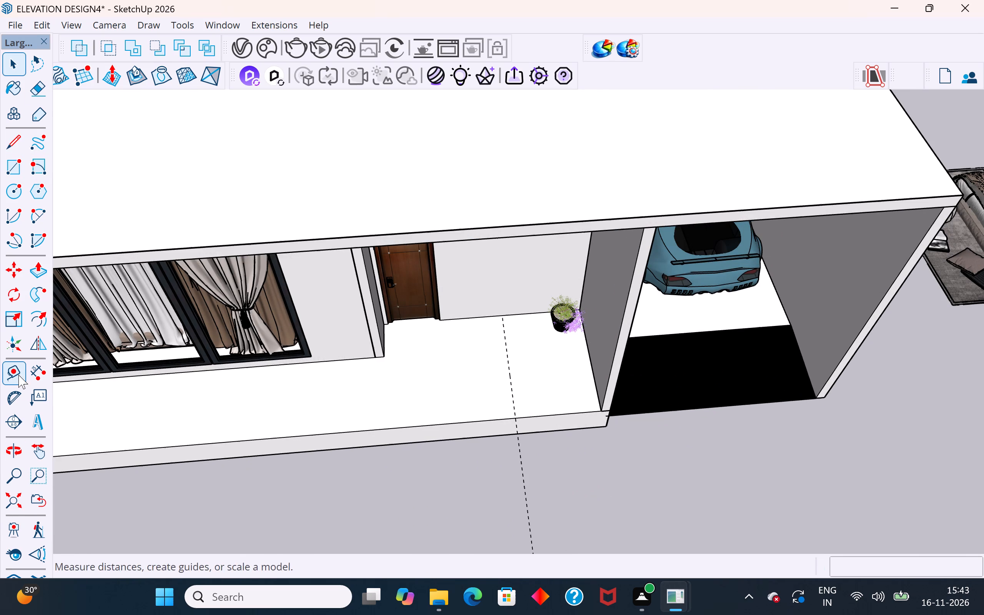
left_click(18, 375)
left_click(576, 412)
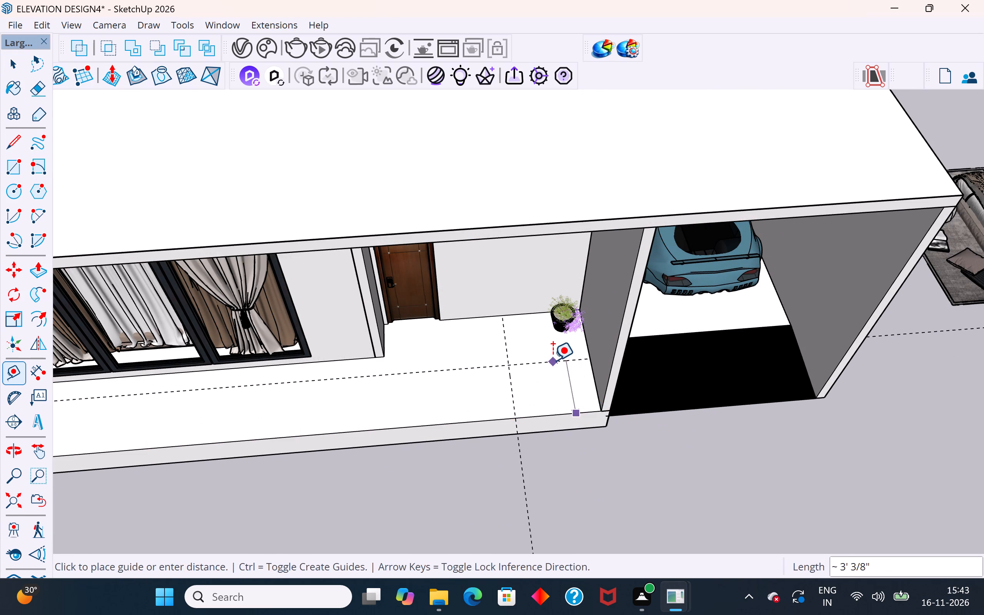
type("3'")
key("Return")
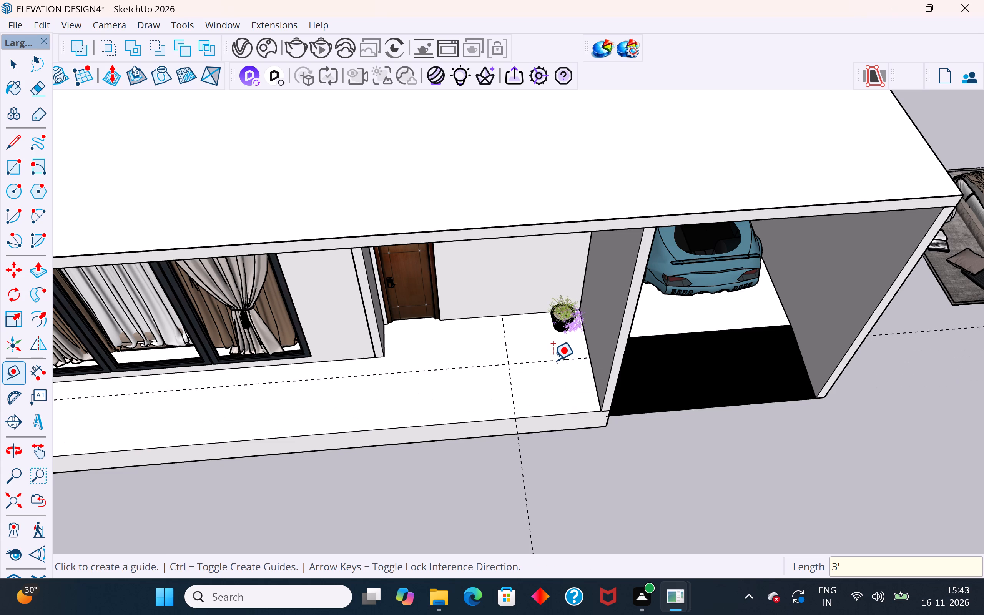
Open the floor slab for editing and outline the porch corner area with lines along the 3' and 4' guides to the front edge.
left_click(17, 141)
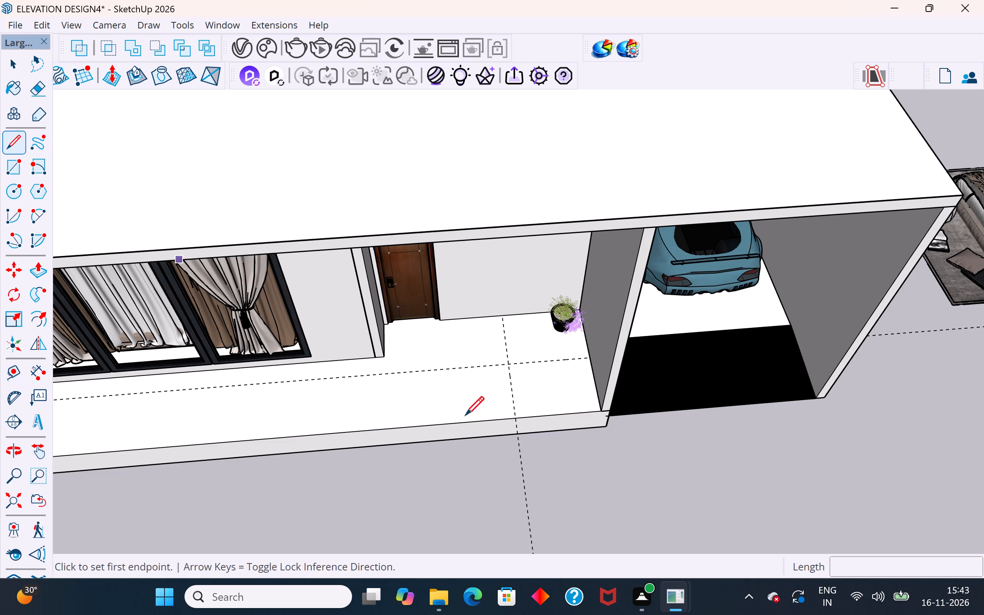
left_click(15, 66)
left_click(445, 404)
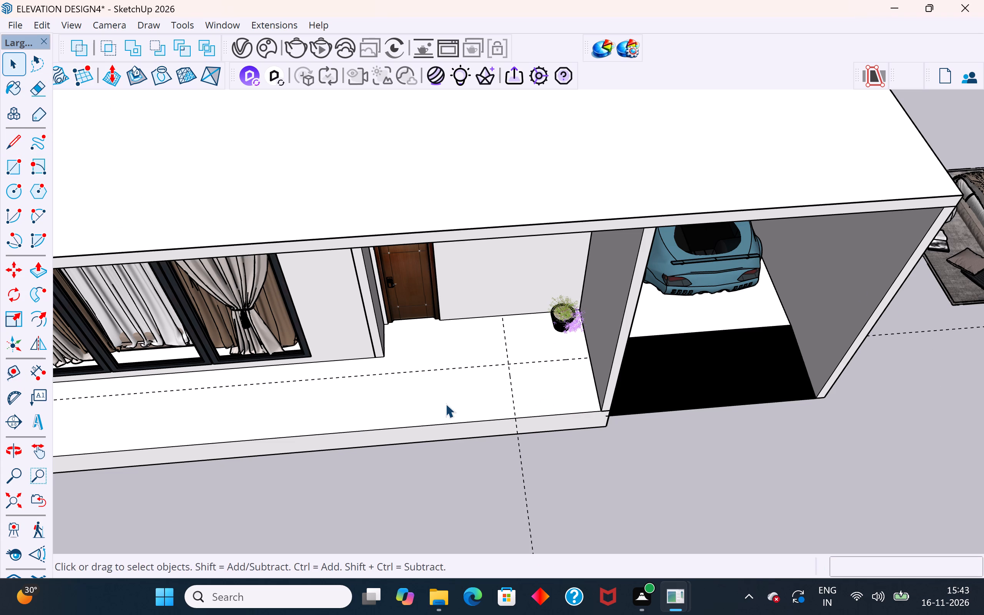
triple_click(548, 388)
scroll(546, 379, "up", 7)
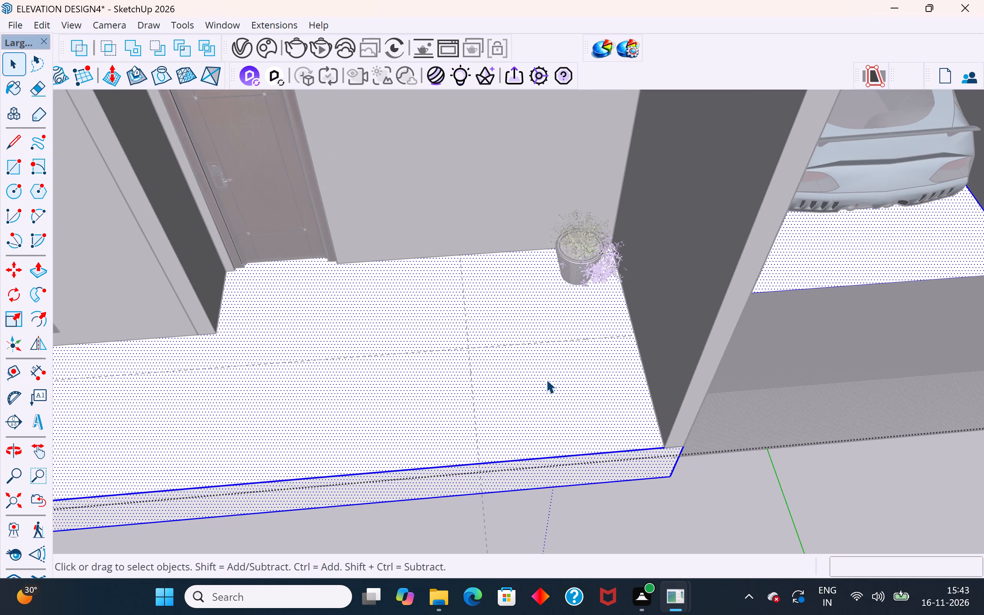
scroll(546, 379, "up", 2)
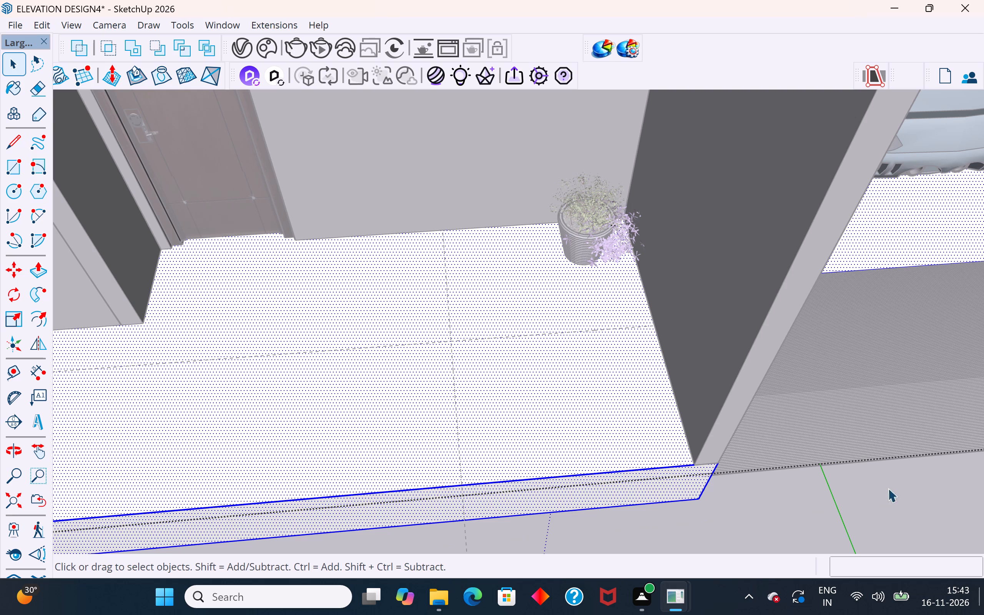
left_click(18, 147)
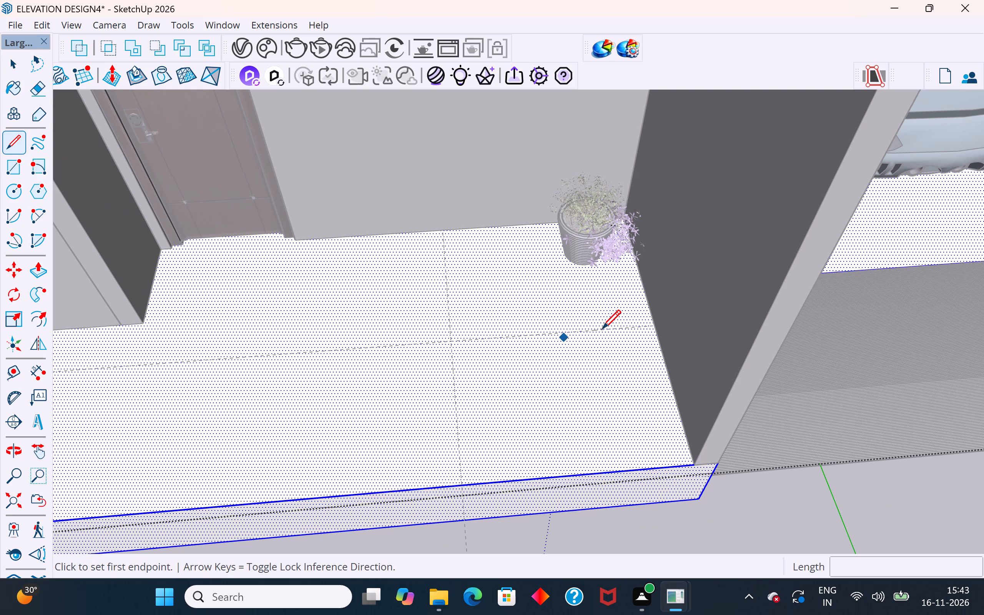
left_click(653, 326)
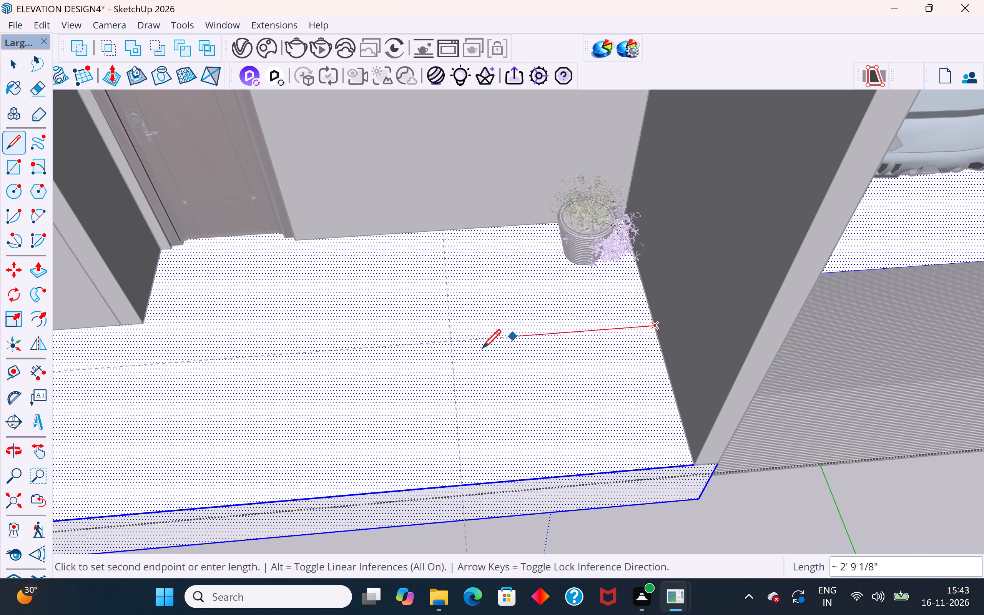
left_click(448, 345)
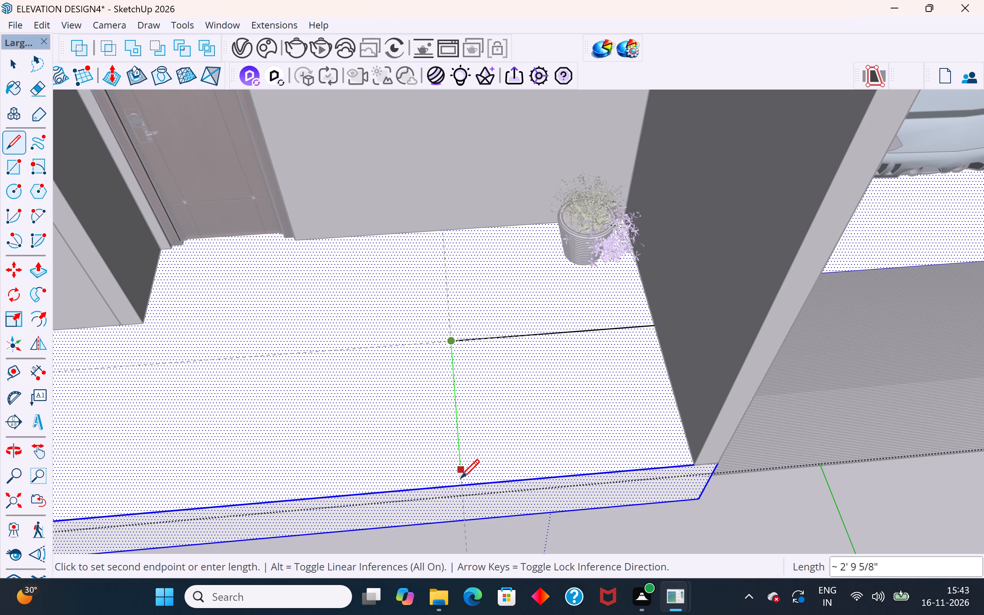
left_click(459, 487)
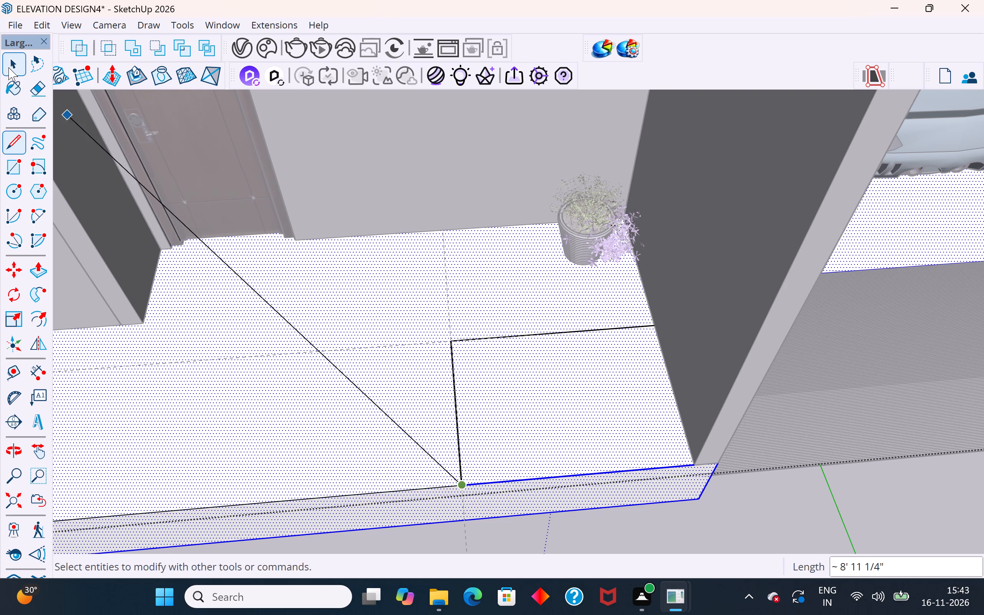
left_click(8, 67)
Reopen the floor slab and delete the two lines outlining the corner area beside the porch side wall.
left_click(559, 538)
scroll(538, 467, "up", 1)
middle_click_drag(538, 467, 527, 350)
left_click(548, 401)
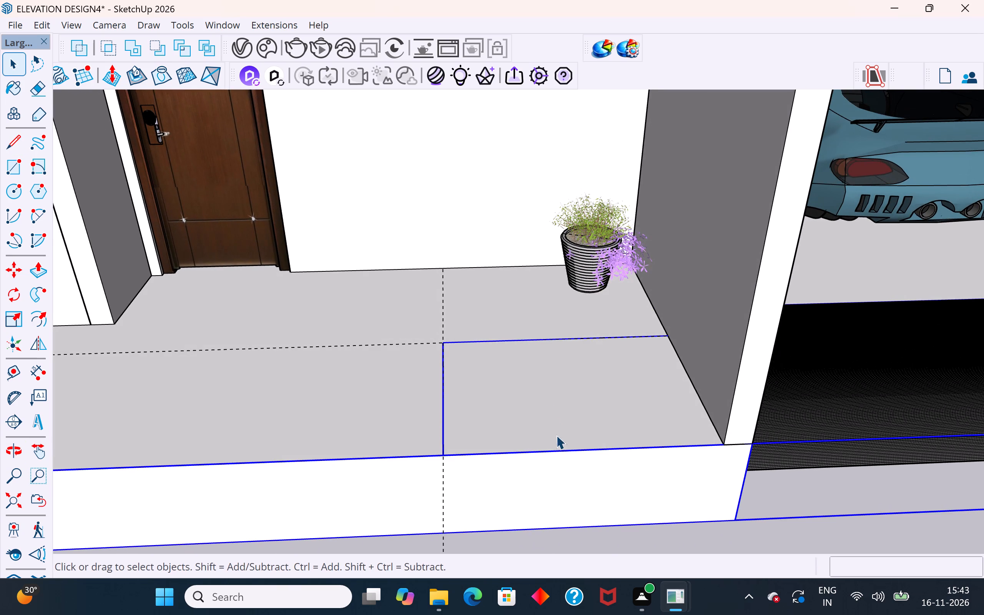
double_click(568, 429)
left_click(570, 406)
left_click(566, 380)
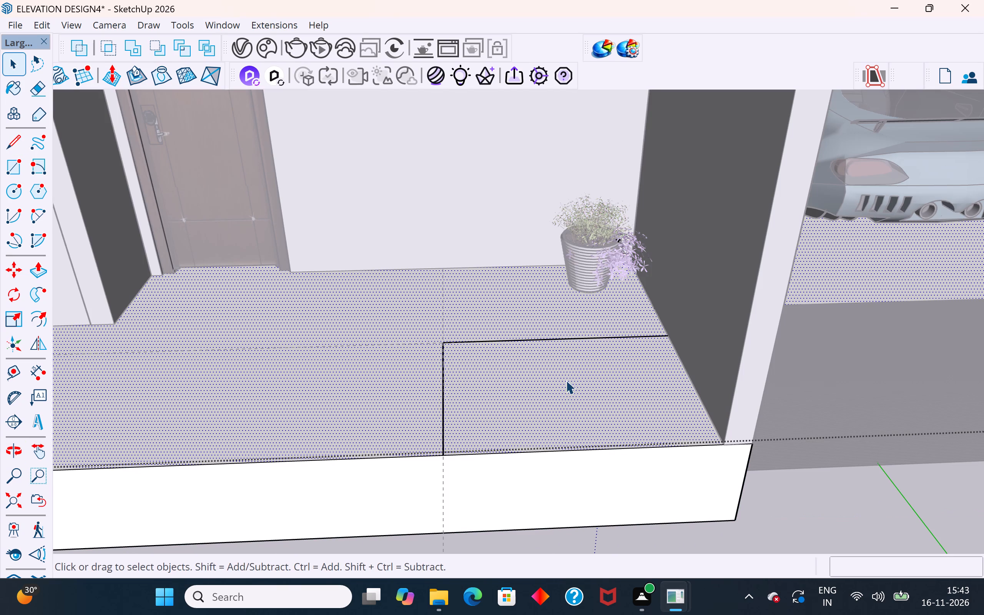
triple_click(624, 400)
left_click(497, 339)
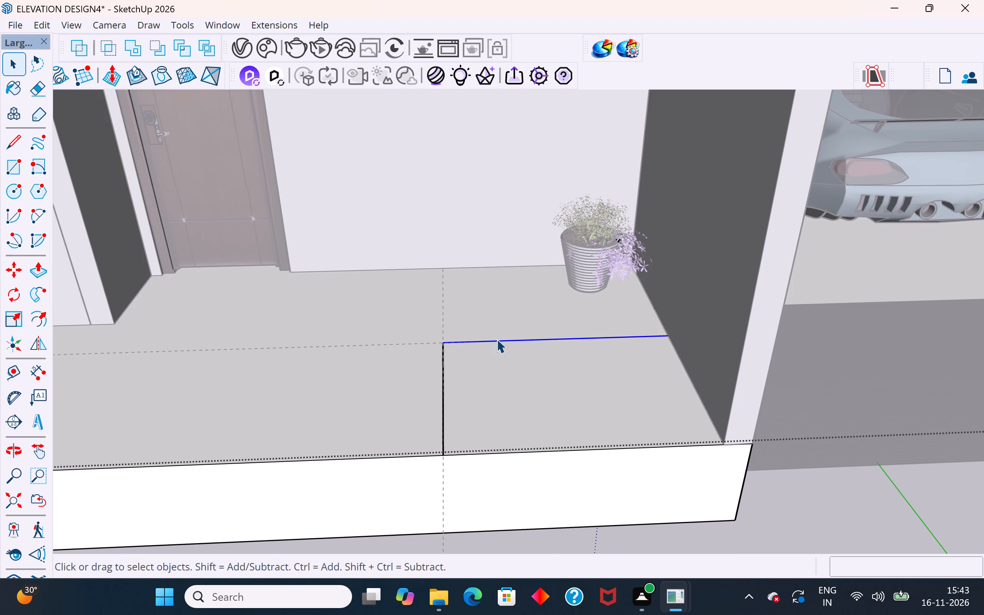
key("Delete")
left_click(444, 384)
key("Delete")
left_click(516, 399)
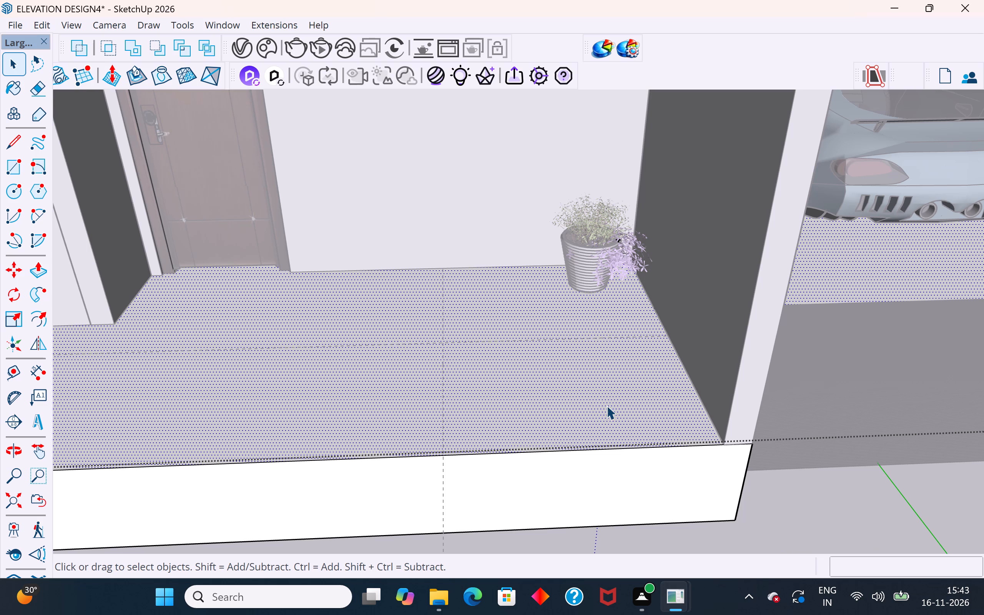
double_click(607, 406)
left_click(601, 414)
Draw a 4' by 3' rectangle on the porch floor from the guide intersection to the front corner at the side wall.
left_click(14, 171)
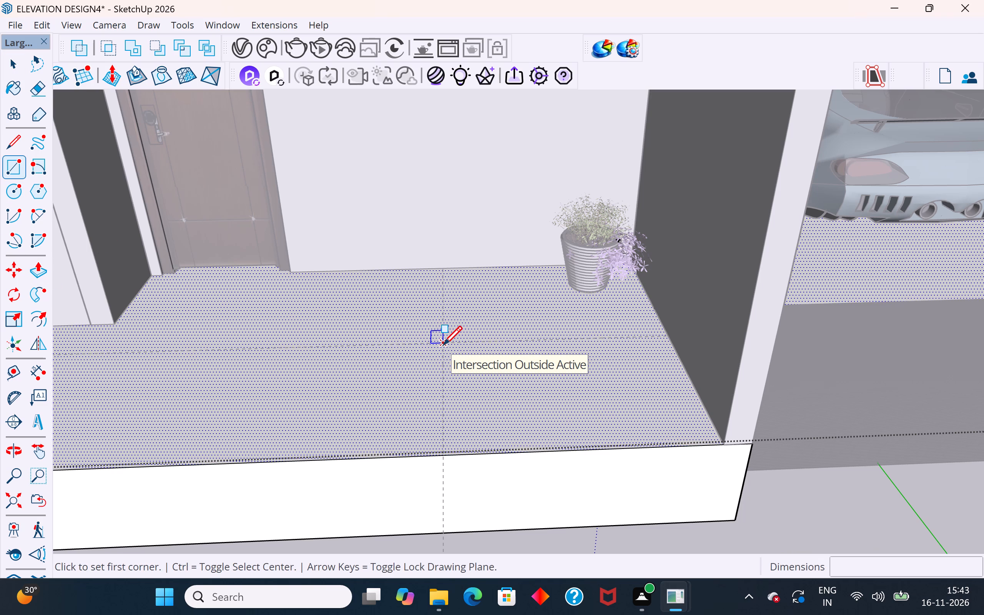
left_click(444, 344)
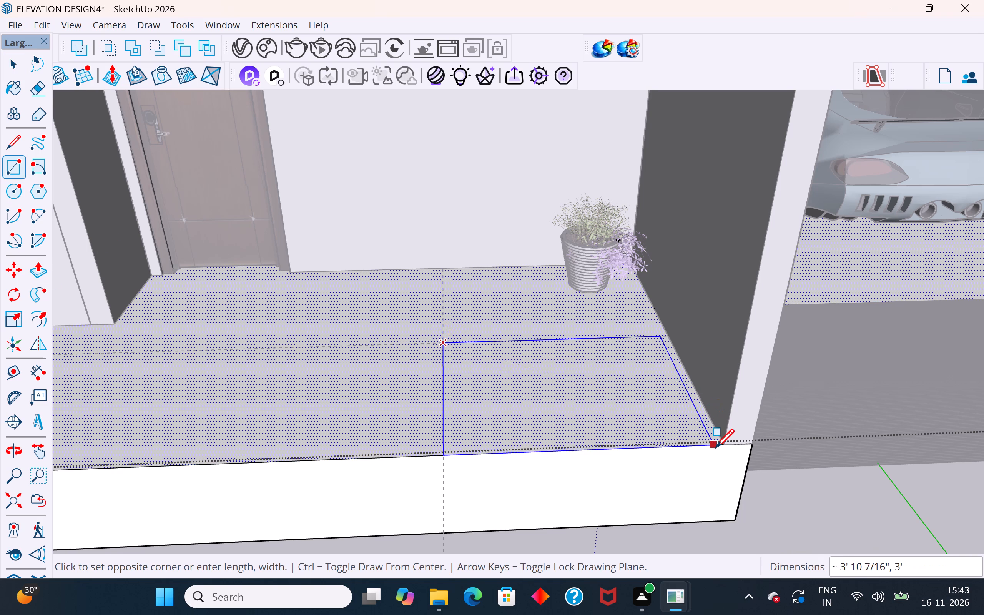
scroll(716, 450, "up", 4)
middle_click_drag(716, 450, 717, 411)
left_click(732, 434)
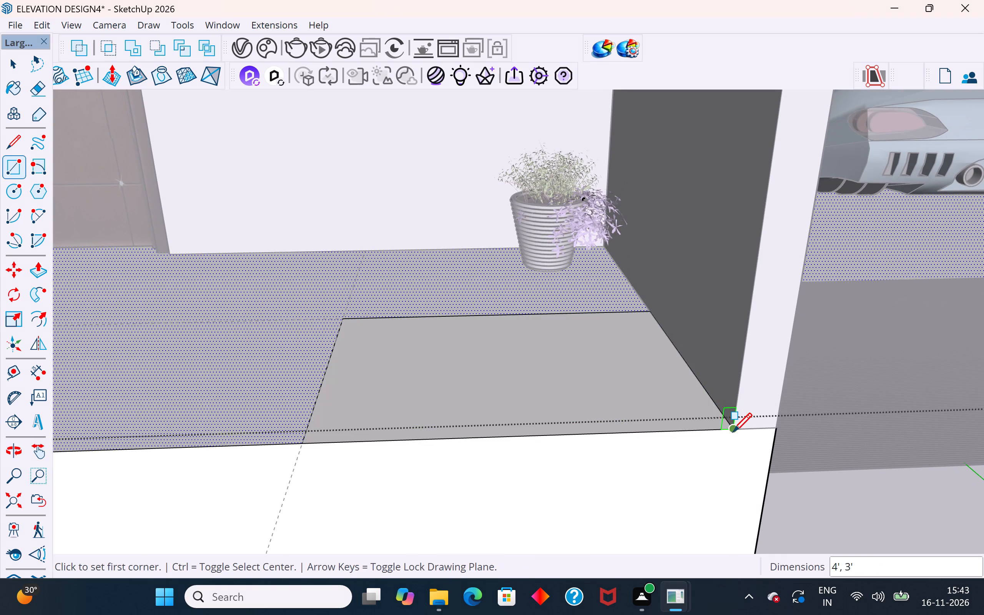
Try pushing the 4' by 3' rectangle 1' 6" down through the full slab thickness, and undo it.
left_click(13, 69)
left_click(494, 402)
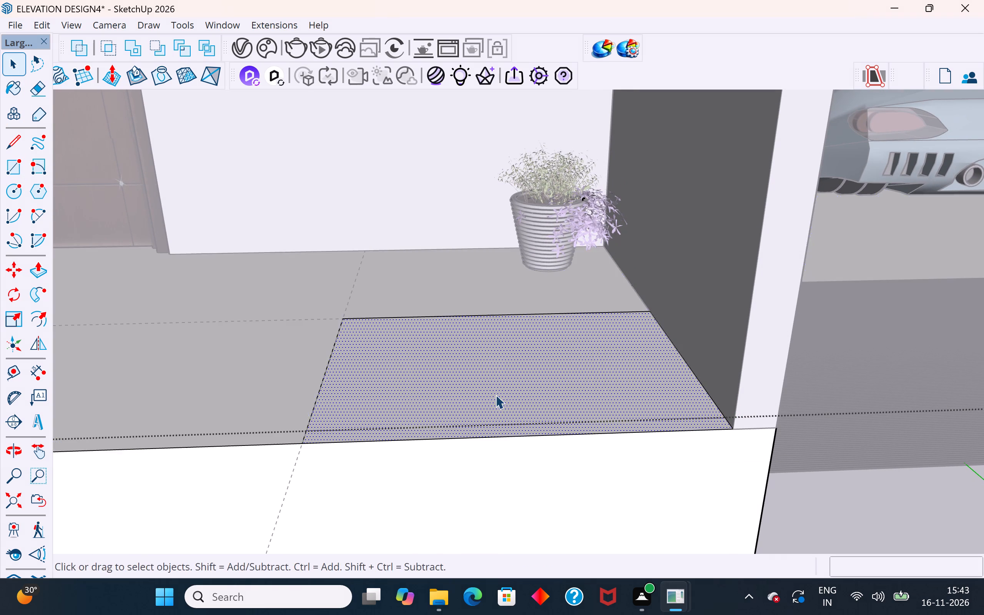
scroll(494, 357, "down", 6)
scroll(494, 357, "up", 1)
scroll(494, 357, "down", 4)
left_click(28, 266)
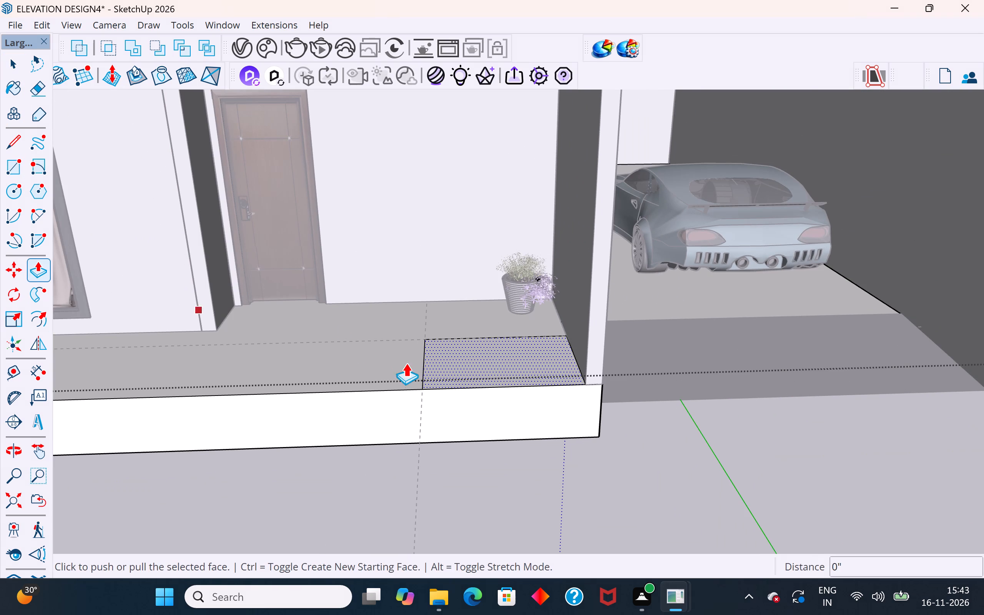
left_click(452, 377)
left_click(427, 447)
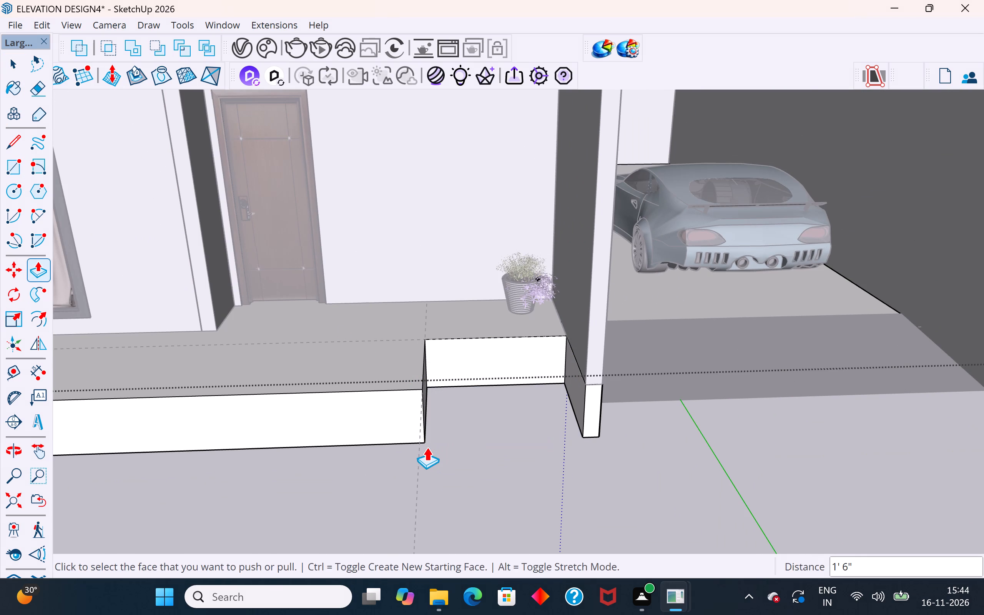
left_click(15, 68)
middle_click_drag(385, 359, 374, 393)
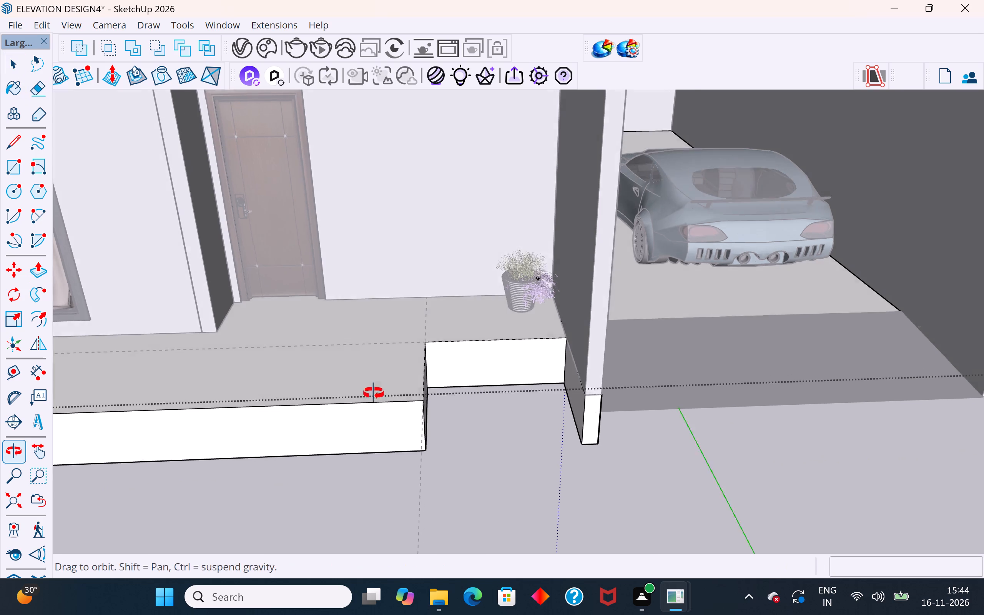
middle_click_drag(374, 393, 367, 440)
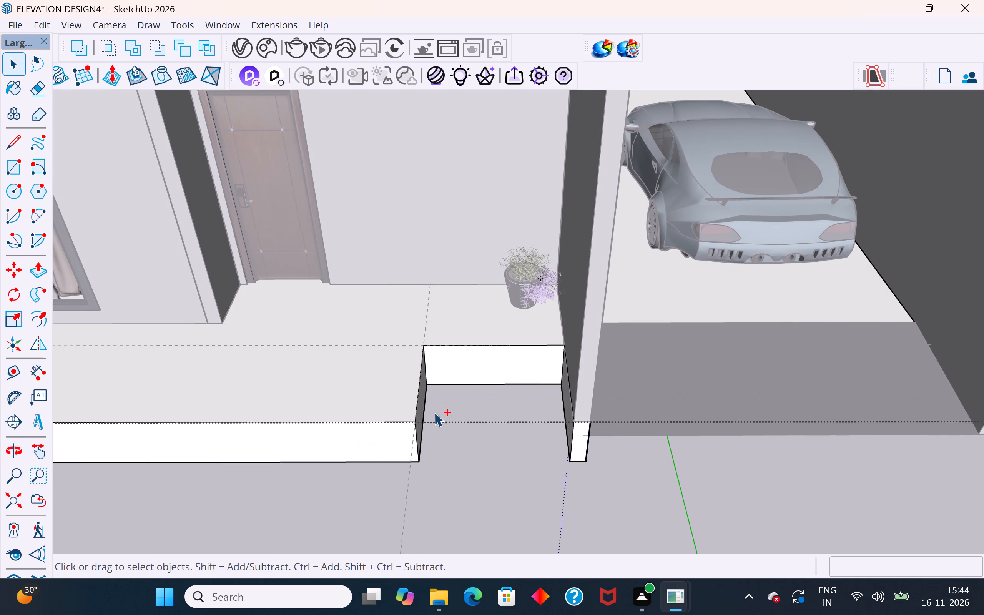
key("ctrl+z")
Push the 4' by 3' rectangle at the porch corner down 6" into the slab.
left_click(504, 396)
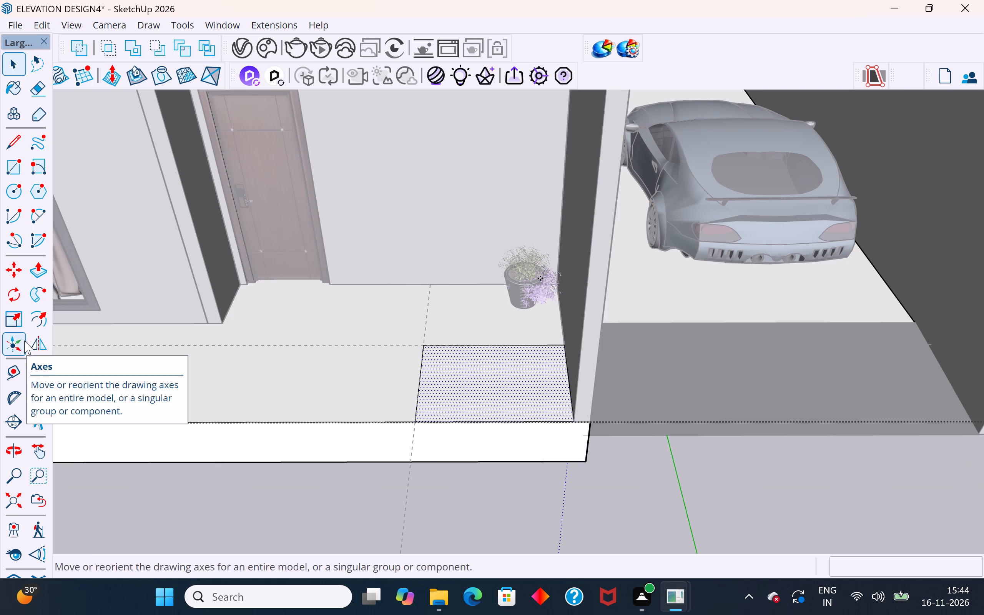
left_click(44, 264)
left_click(491, 405)
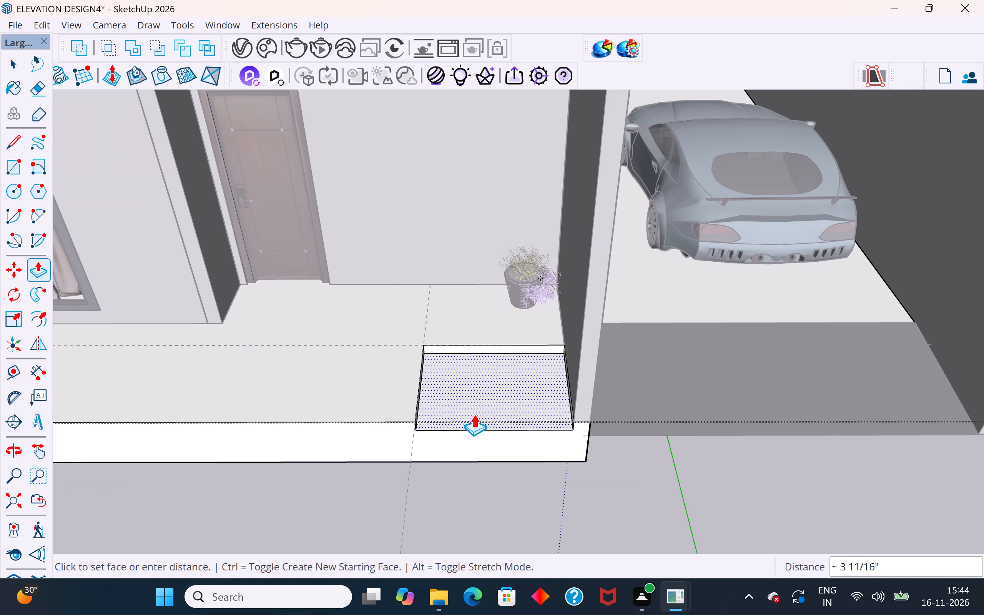
type("6\"")
key("Return")
Draw two 1' vertical lines on the slab's front face, from the recess's front corners down to the slab's bottom edge.
left_click(18, 143)
left_click(418, 435)
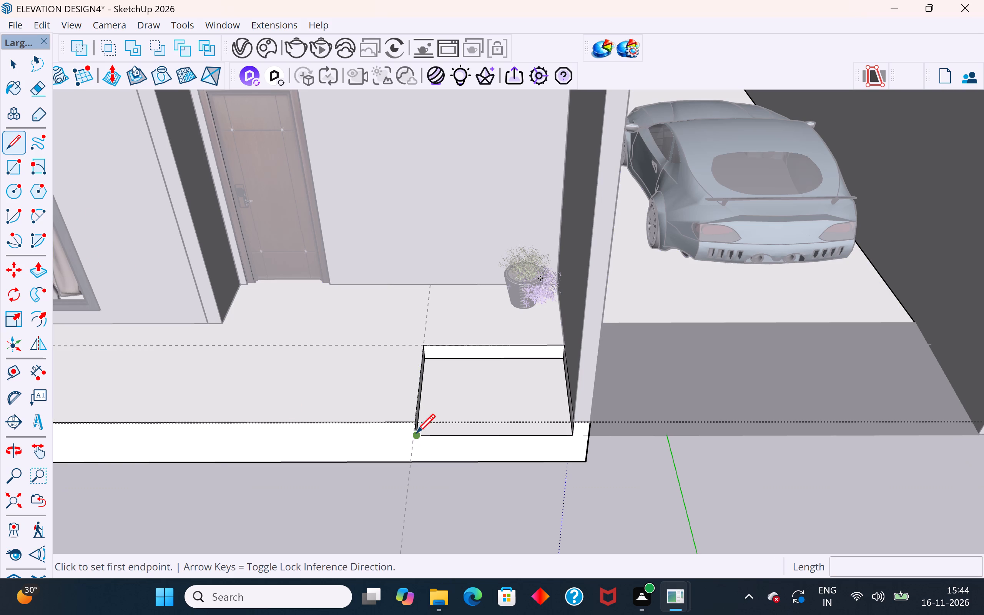
left_click(422, 462)
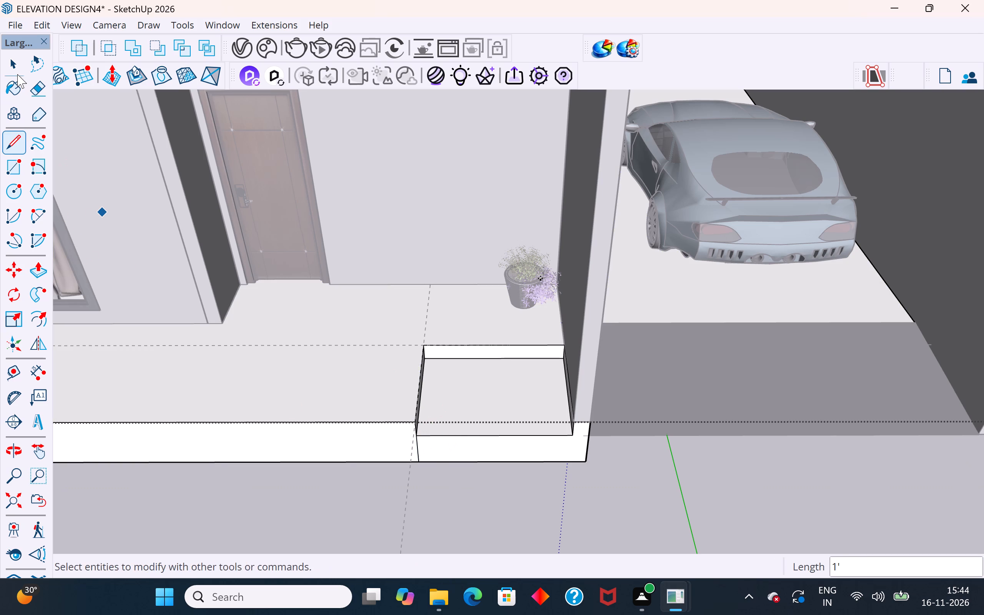
left_click(17, 74)
left_click(13, 145)
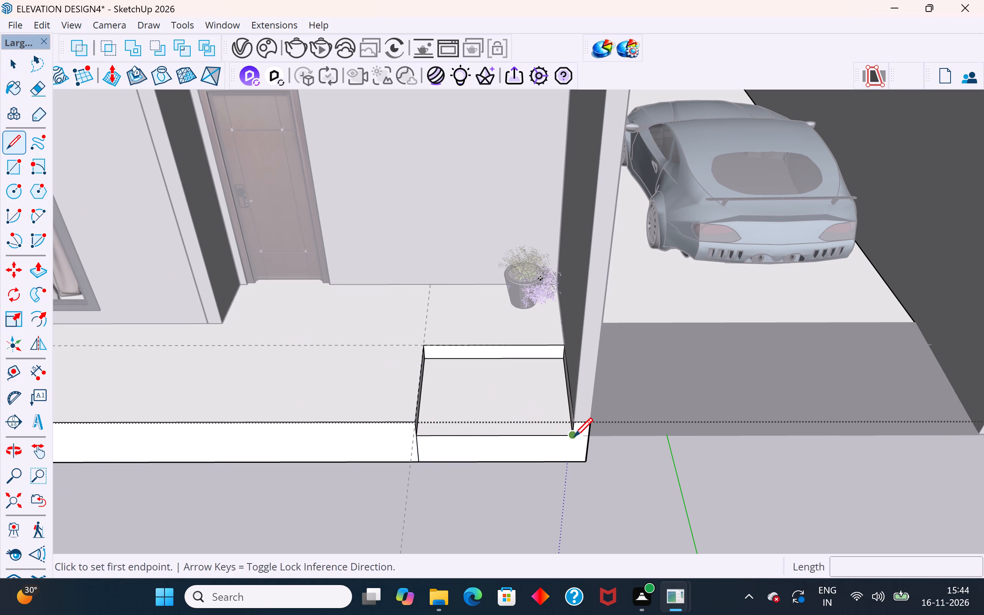
left_click(573, 438)
middle_click_drag(577, 452, 552, 337)
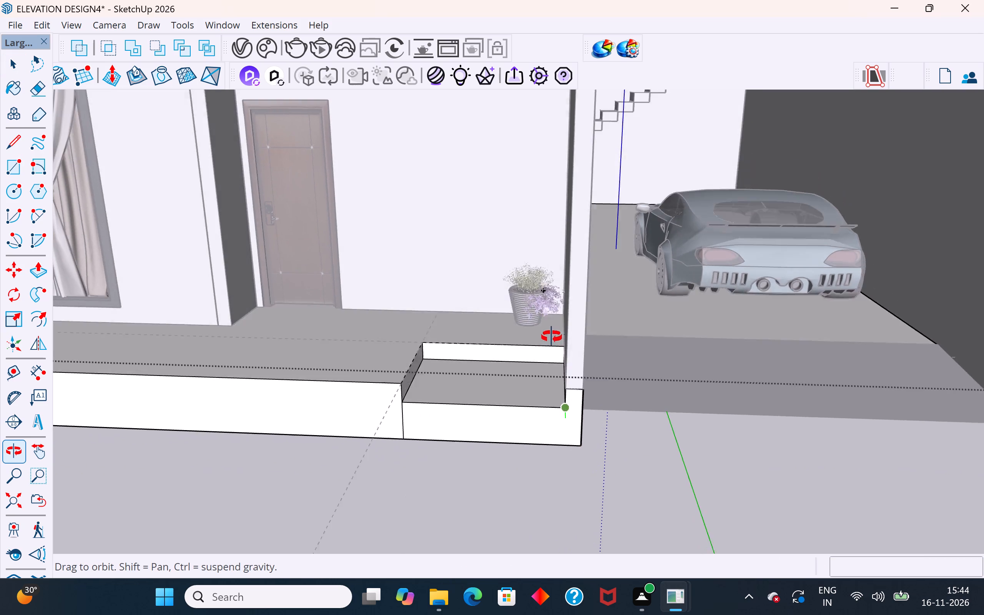
middle_click_drag(552, 337, 558, 276)
left_click(571, 422)
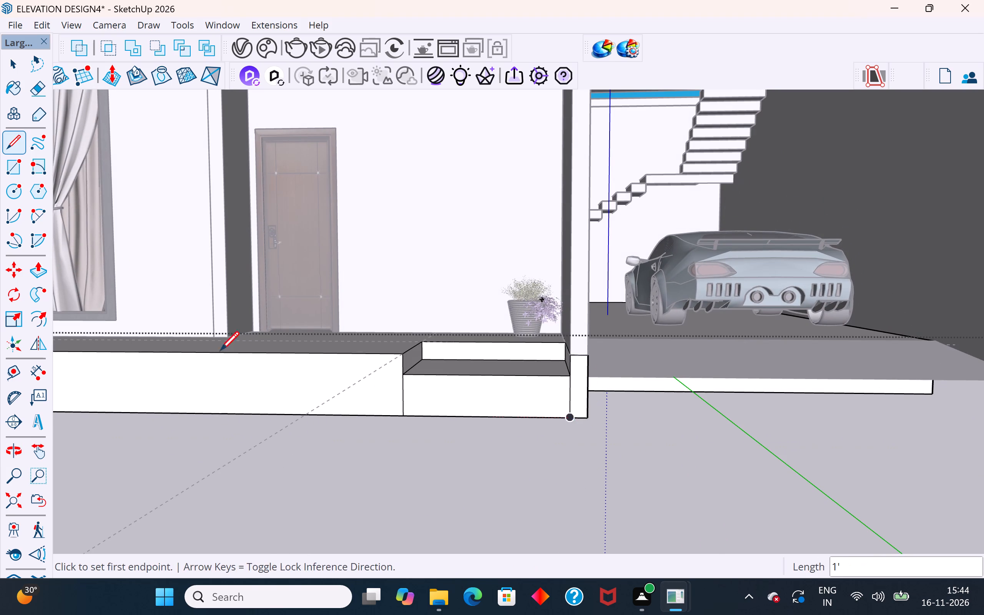
left_click(18, 68)
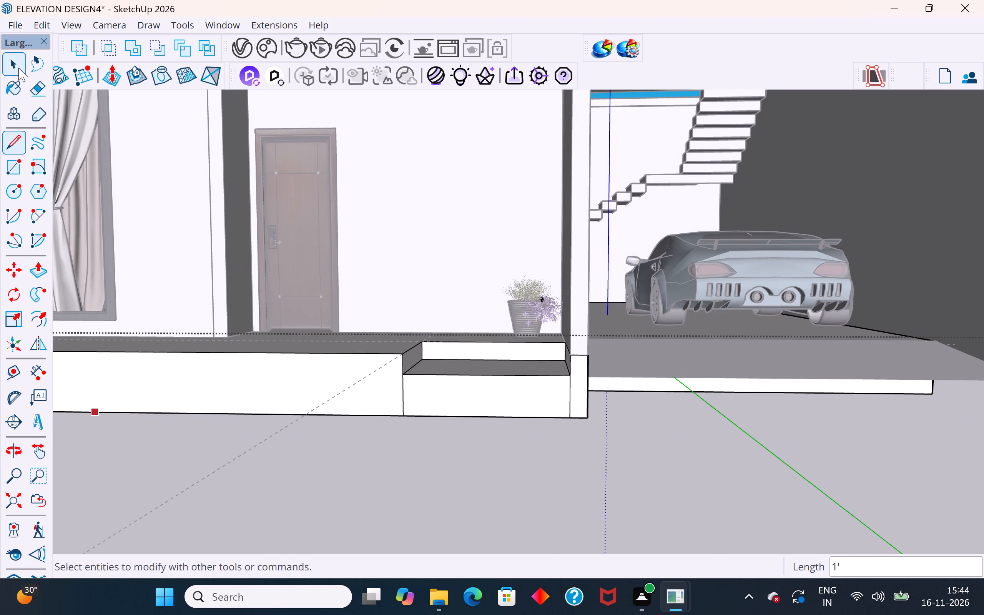
Examine the recessed porch corner and check that the front face below it can be selected separately inside the slab.
left_click(437, 464)
left_click(468, 403)
middle_click_drag(482, 429, 505, 459)
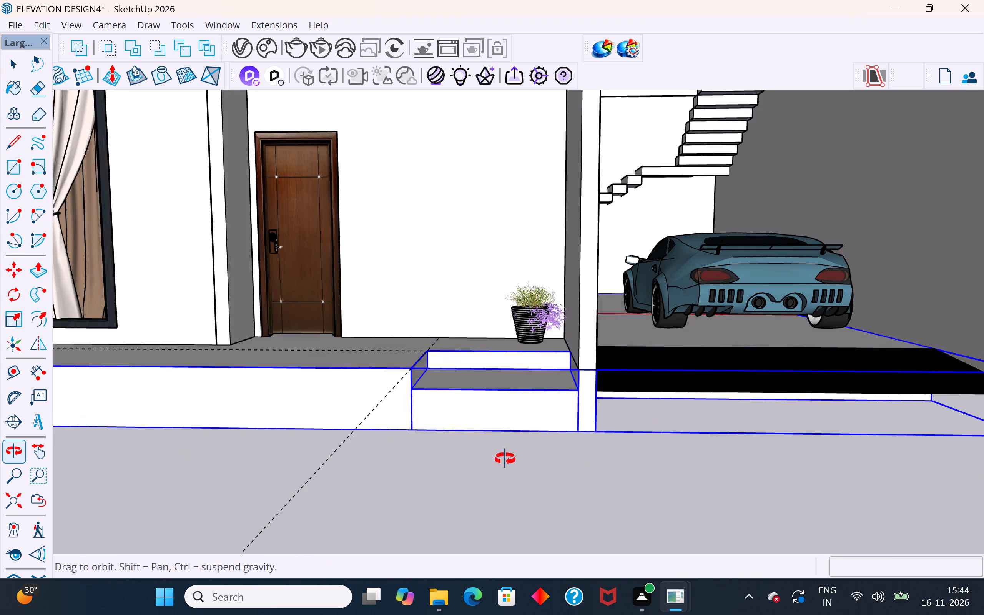
middle_click_drag(505, 459, 525, 471)
double_click(542, 458)
left_click(569, 442)
middle_click_drag(610, 461, 580, 504)
middle_click_drag(460, 417, 447, 476)
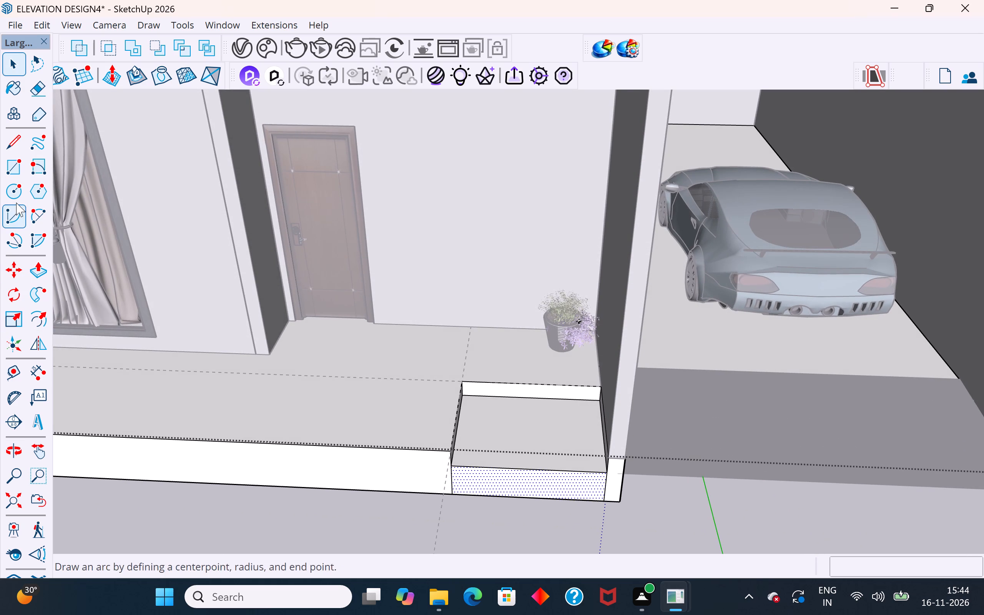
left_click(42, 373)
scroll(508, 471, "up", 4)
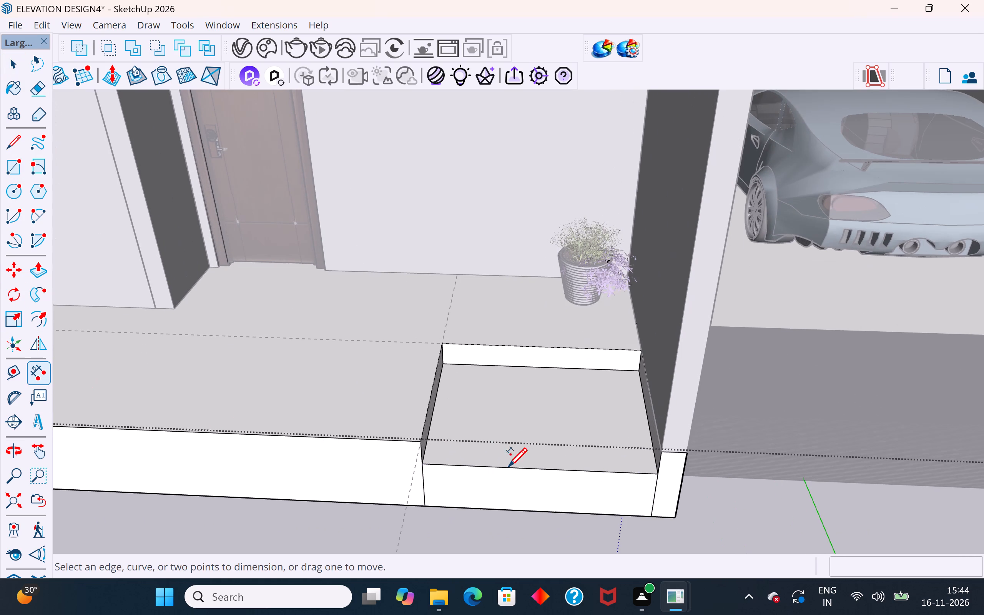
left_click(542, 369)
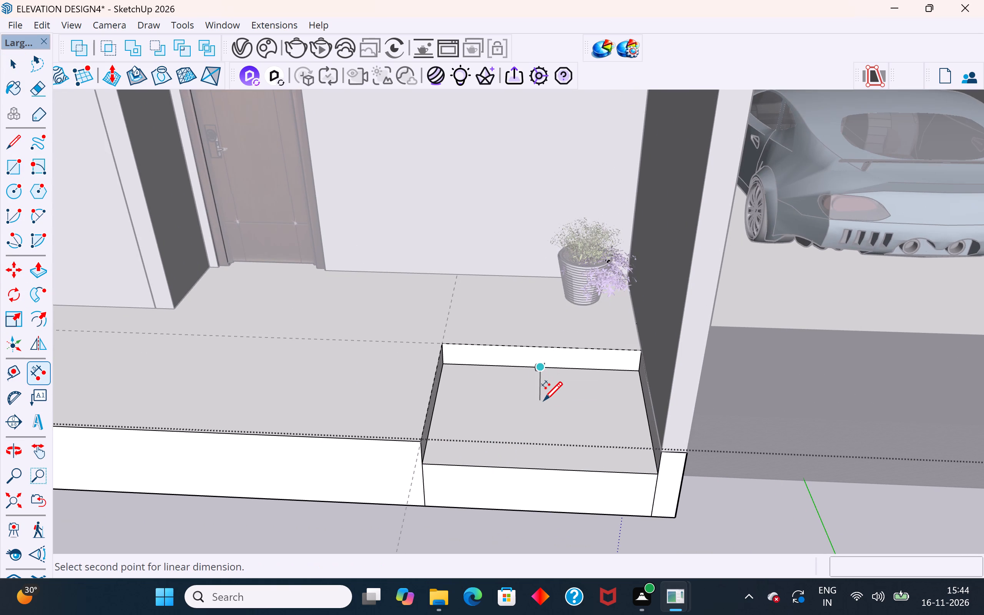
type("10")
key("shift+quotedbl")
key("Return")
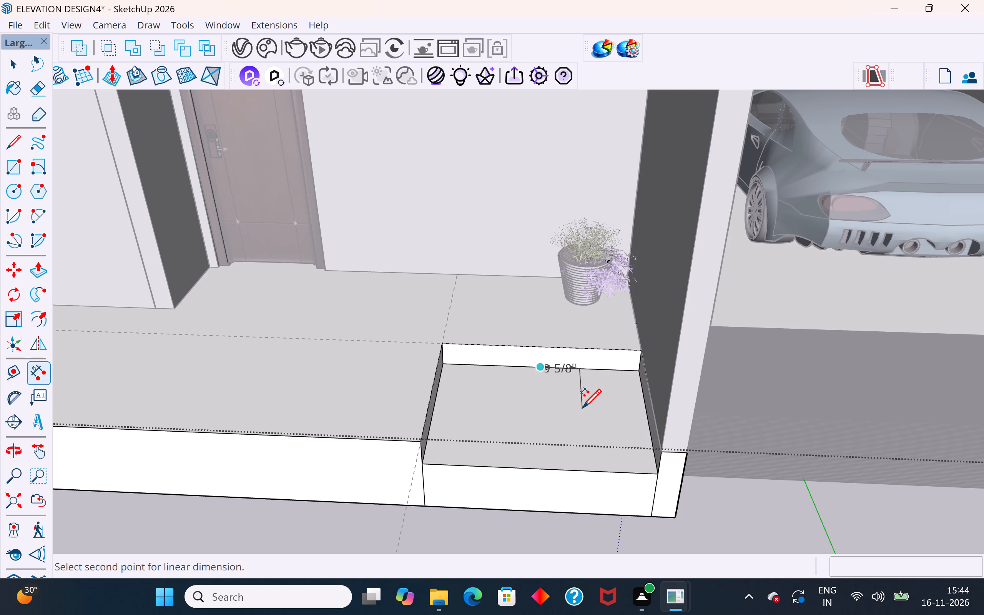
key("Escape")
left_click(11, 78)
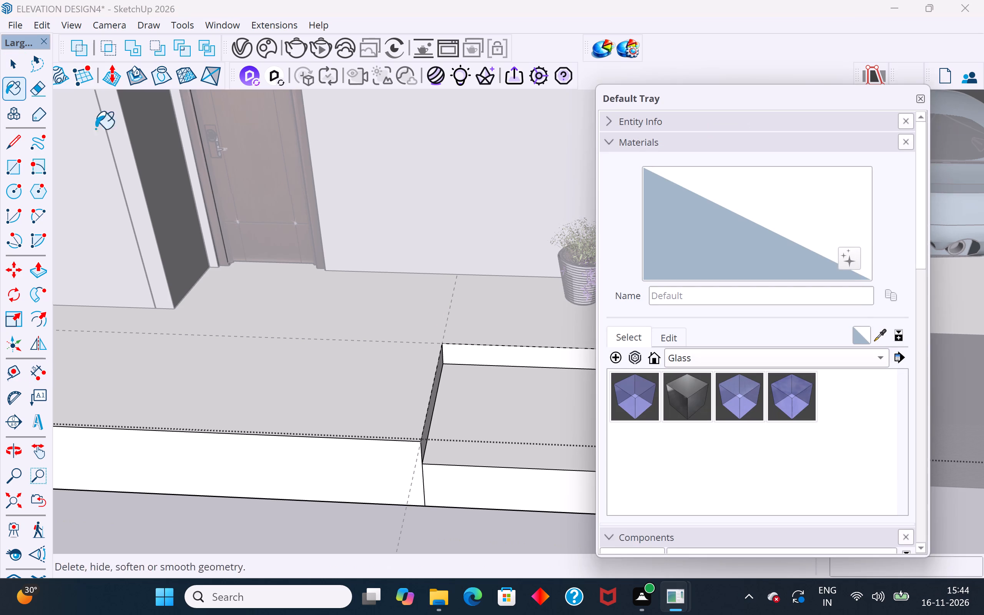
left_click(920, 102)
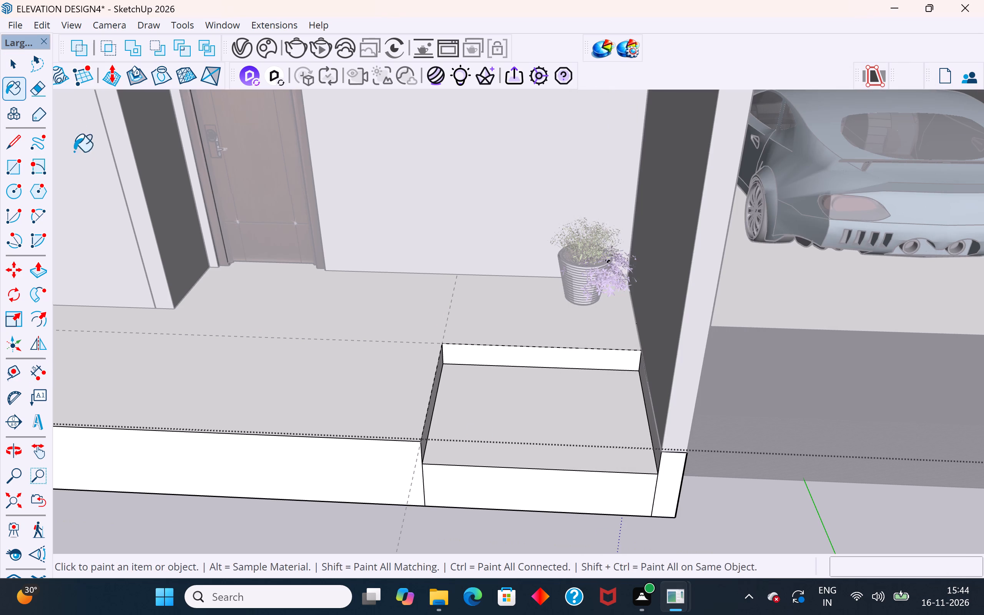
Place a guide on the recess floor, parallel to its back edge and 10" in front of it.
left_click(17, 56)
left_click(302, 508)
scroll(494, 321, "down", 2)
middle_click_drag(497, 337, 516, 445)
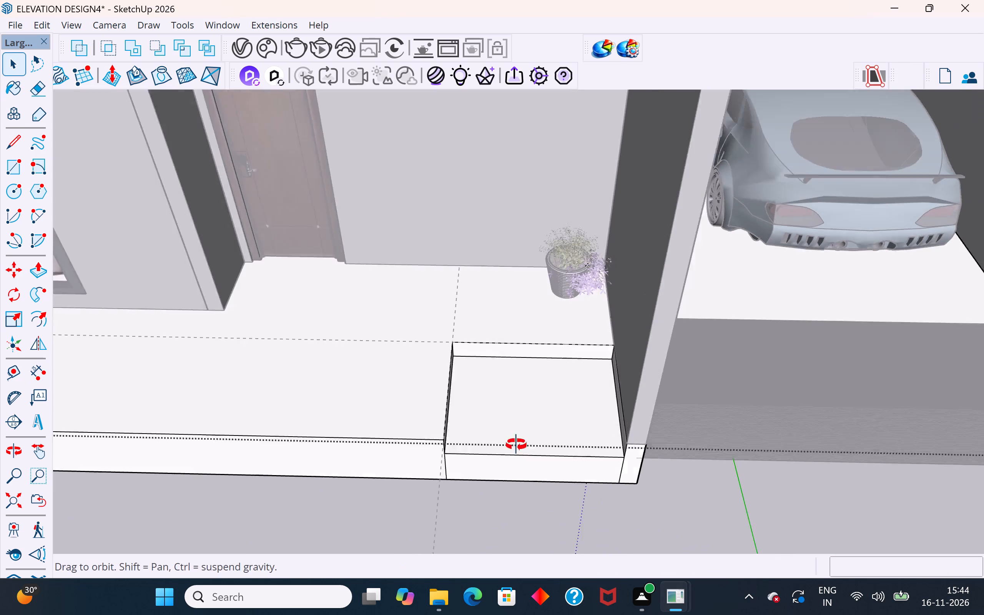
middle_click_drag(516, 445, 524, 476)
left_click(574, 520)
scroll(575, 500, "up", 1)
middle_click_drag(592, 253, 585, 278)
scroll(609, 461, "up", 3)
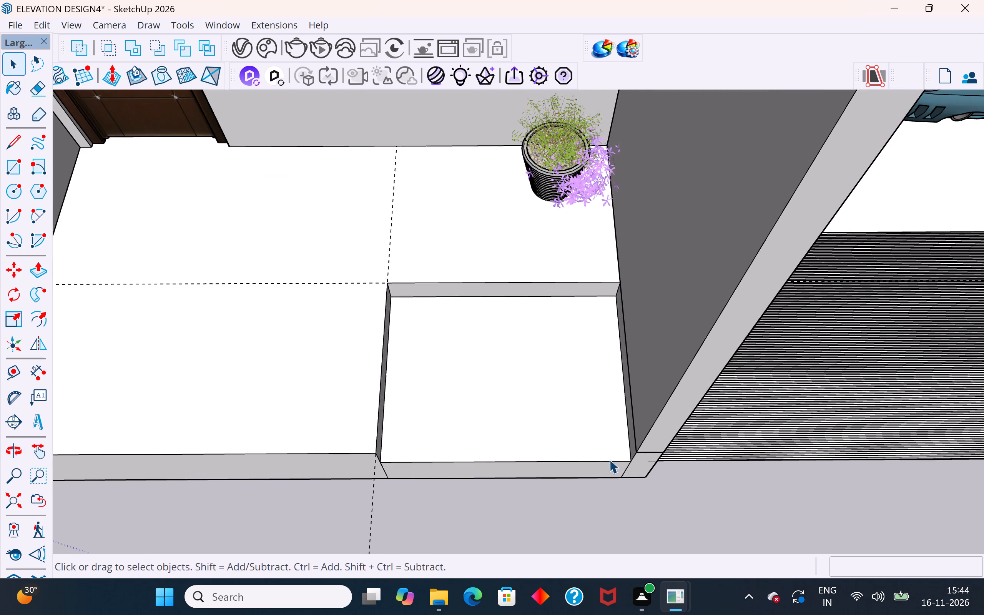
middle_click_drag(617, 466, 616, 420)
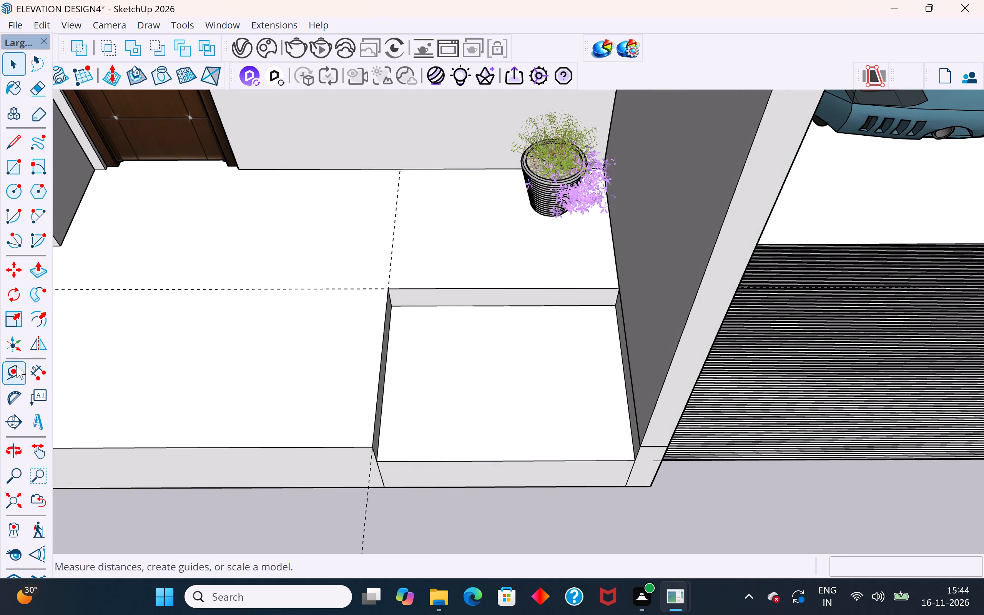
left_click(11, 367)
scroll(558, 280, "up", 3)
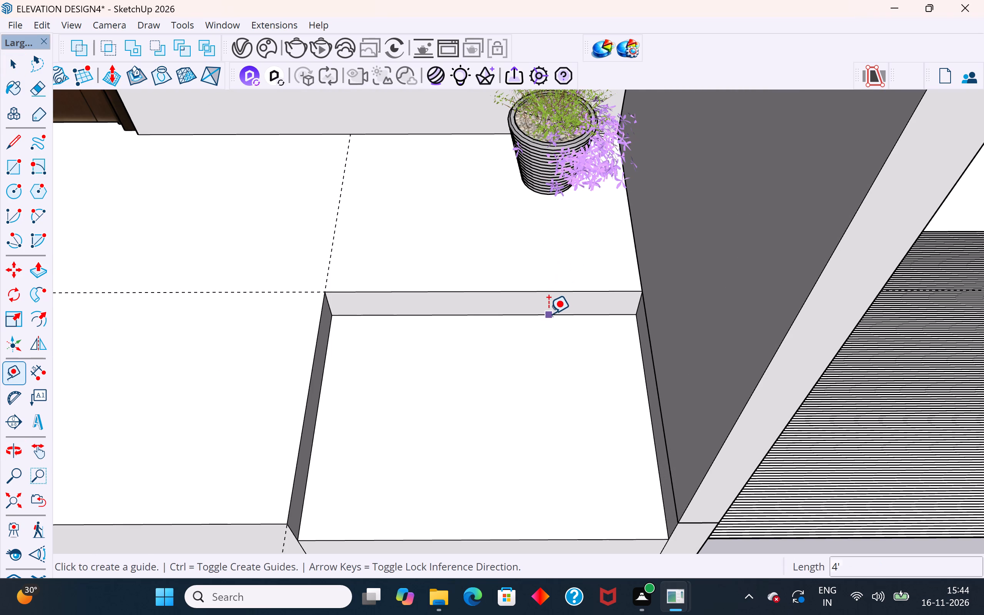
left_click(549, 314)
type("10")
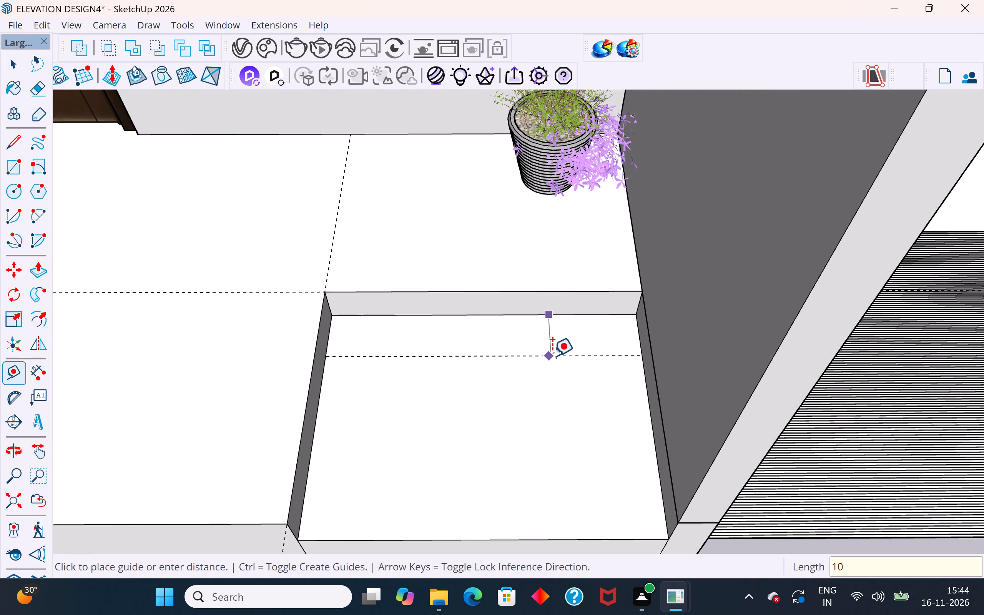
key("shift+quotedbl")
key("Return")
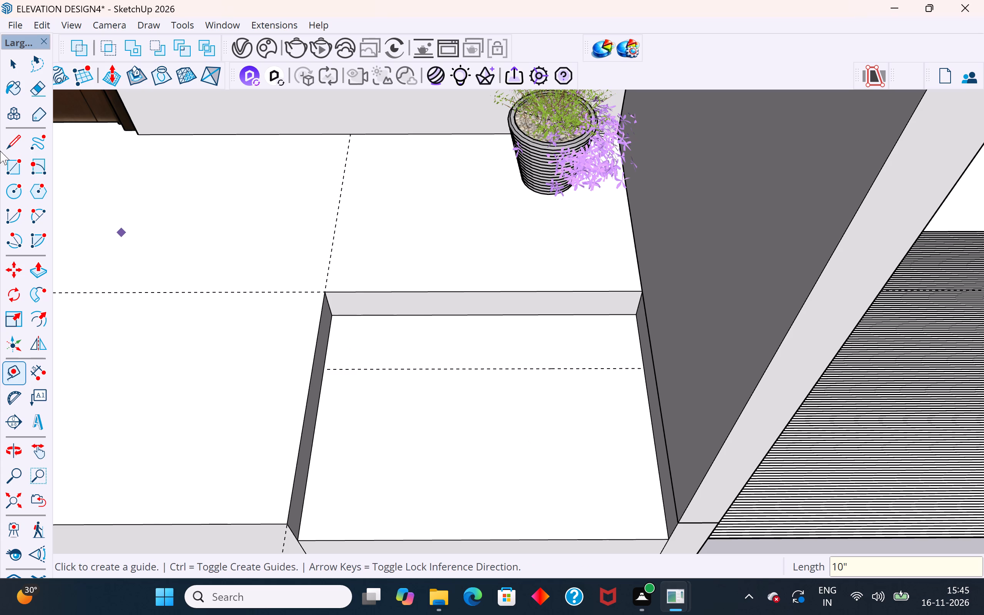
Push the slab's front face below the recess back 2' 2" to the 10" guide, forming the first tread.
left_click(9, 55)
scroll(342, 160, "down", 5)
middle_click_drag(351, 379, 365, 299)
left_click(396, 385)
double_click(396, 385)
left_click(418, 382)
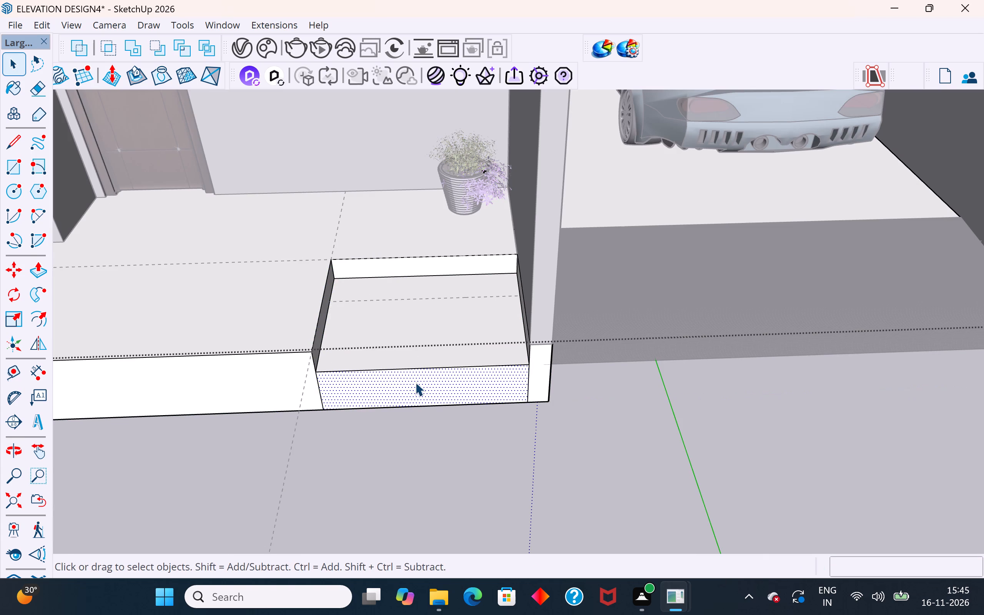
left_click(34, 270)
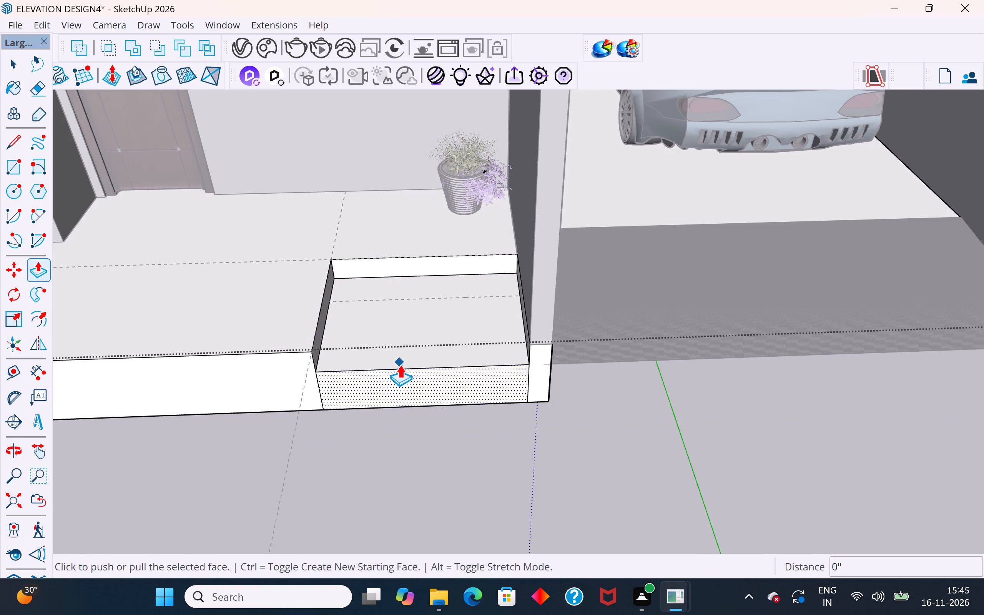
left_click(400, 370)
left_click(419, 298)
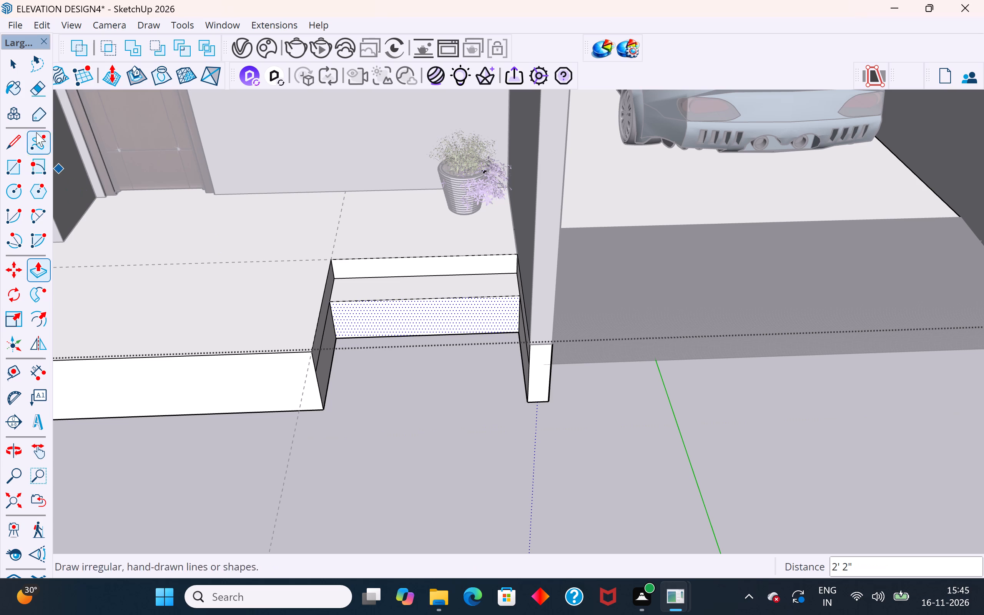
left_click(12, 63)
left_click(515, 462)
Place a horizontal guide on the lower riser face, 6" below the tread's front edge.
middle_click_drag(496, 409, 509, 303)
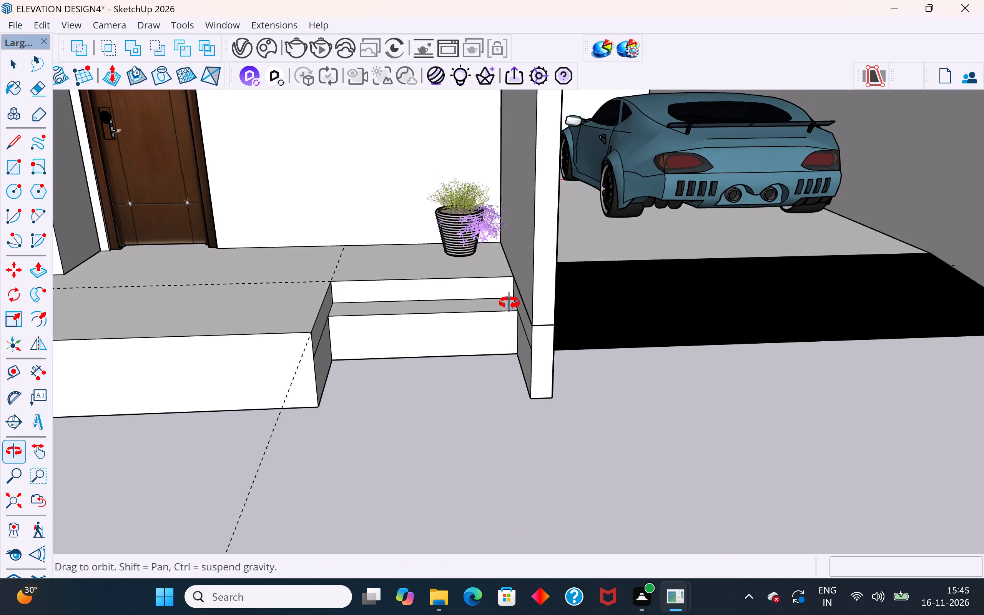
middle_click_drag(509, 303, 516, 255)
scroll(403, 355, "up", 3)
left_click(406, 352)
double_click(406, 352)
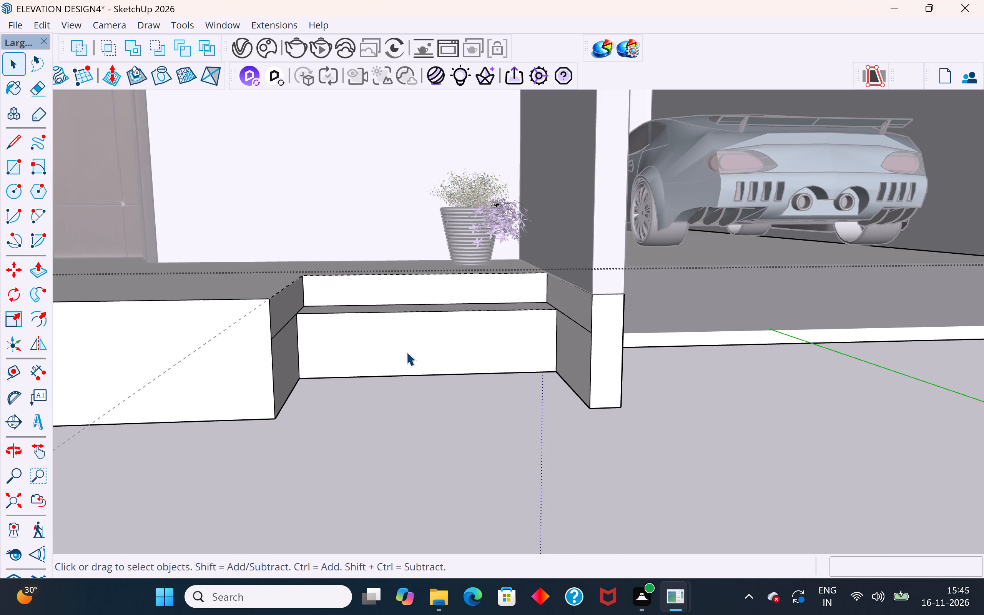
left_click(406, 352)
left_click(406, 352)
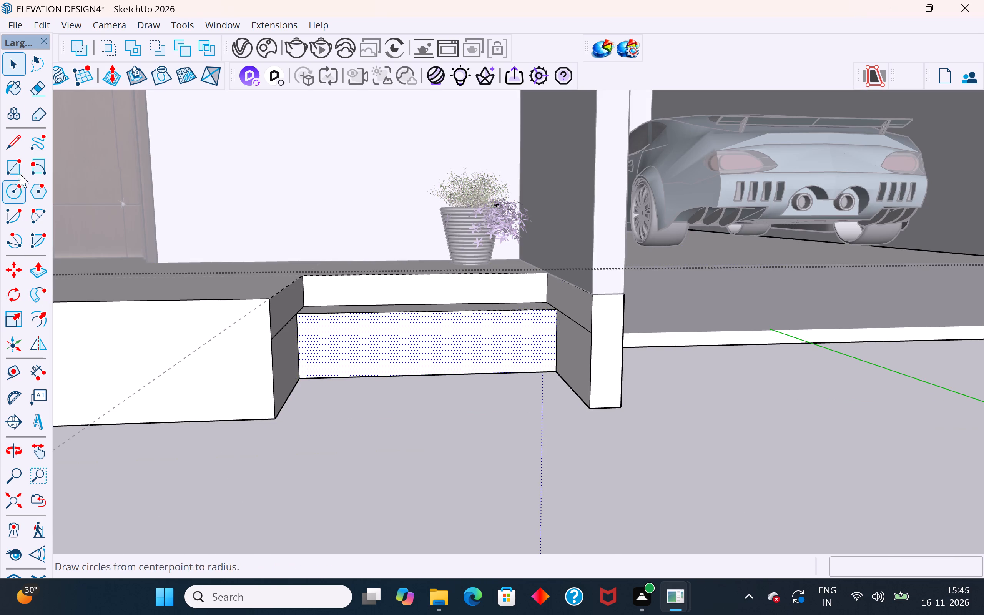
left_click(18, 374)
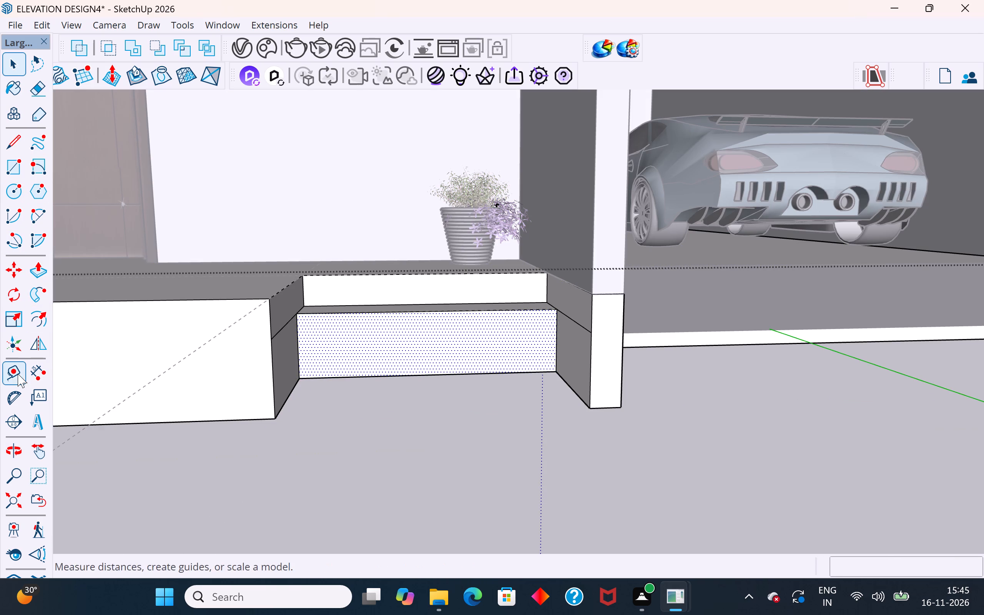
left_click(363, 311)
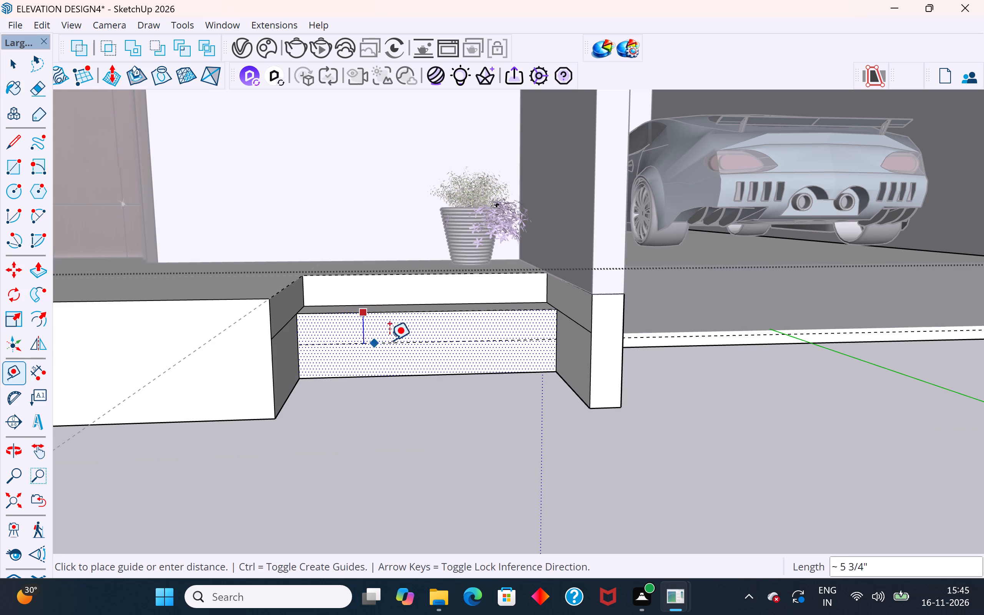
middle_click_drag(391, 339, 362, 204)
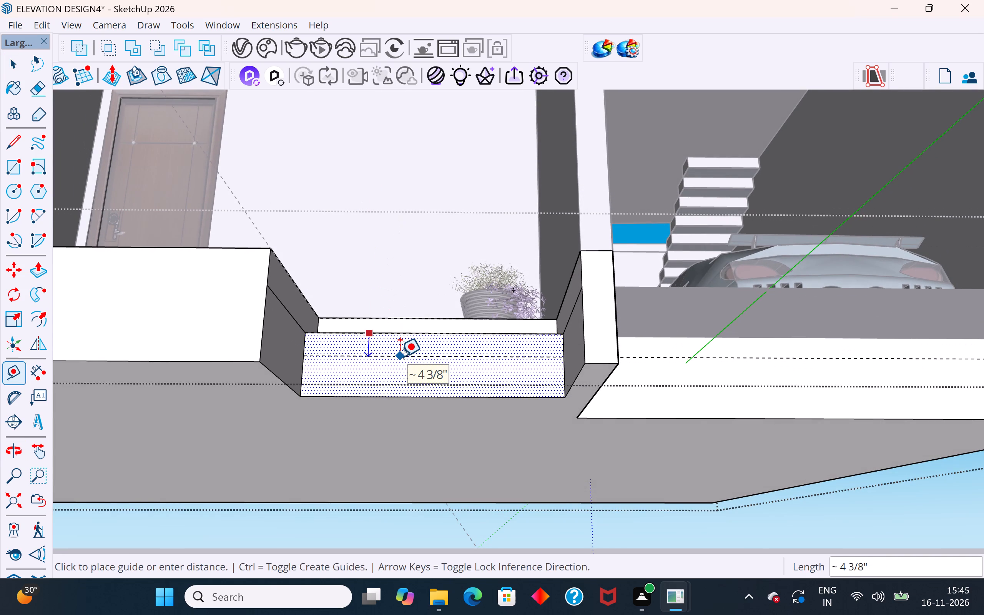
type("6\"")
key("Return")
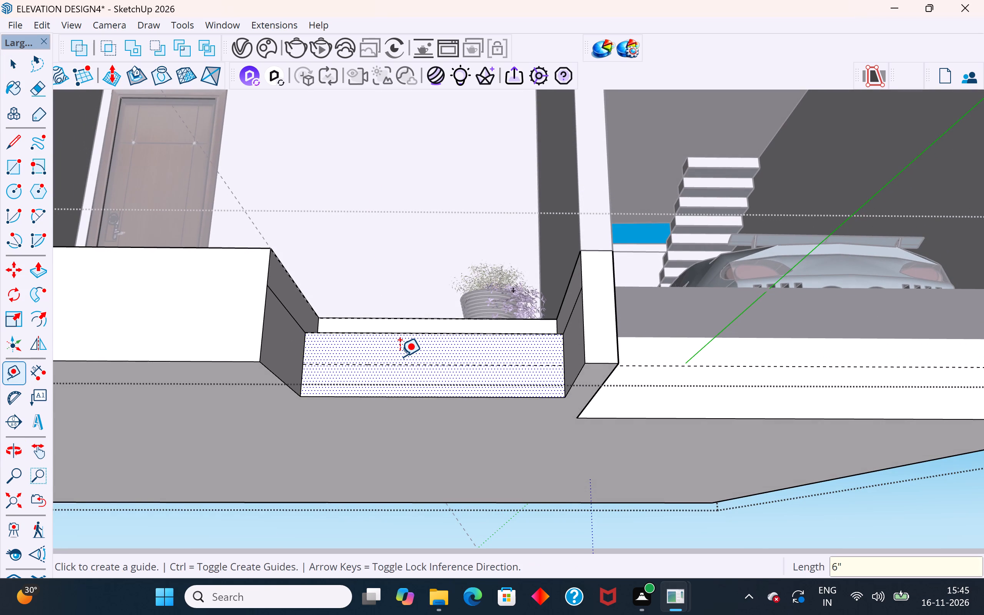
left_click(11, 69)
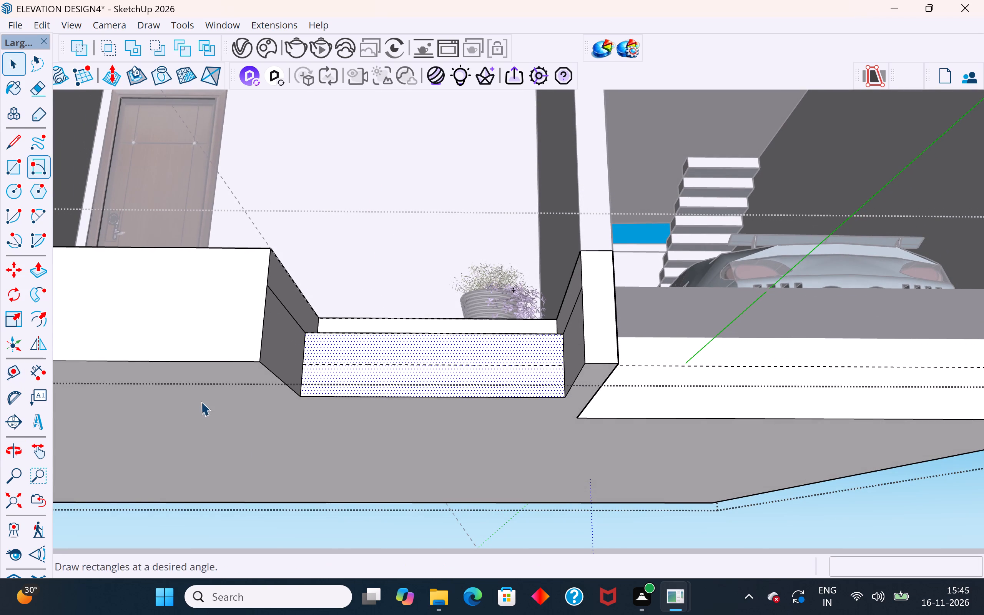
left_click(332, 530)
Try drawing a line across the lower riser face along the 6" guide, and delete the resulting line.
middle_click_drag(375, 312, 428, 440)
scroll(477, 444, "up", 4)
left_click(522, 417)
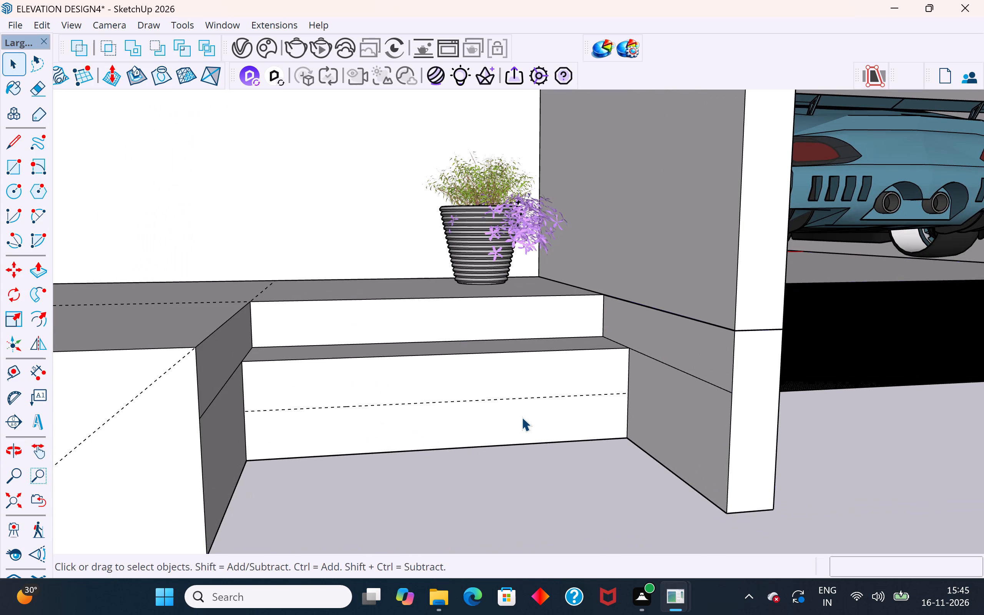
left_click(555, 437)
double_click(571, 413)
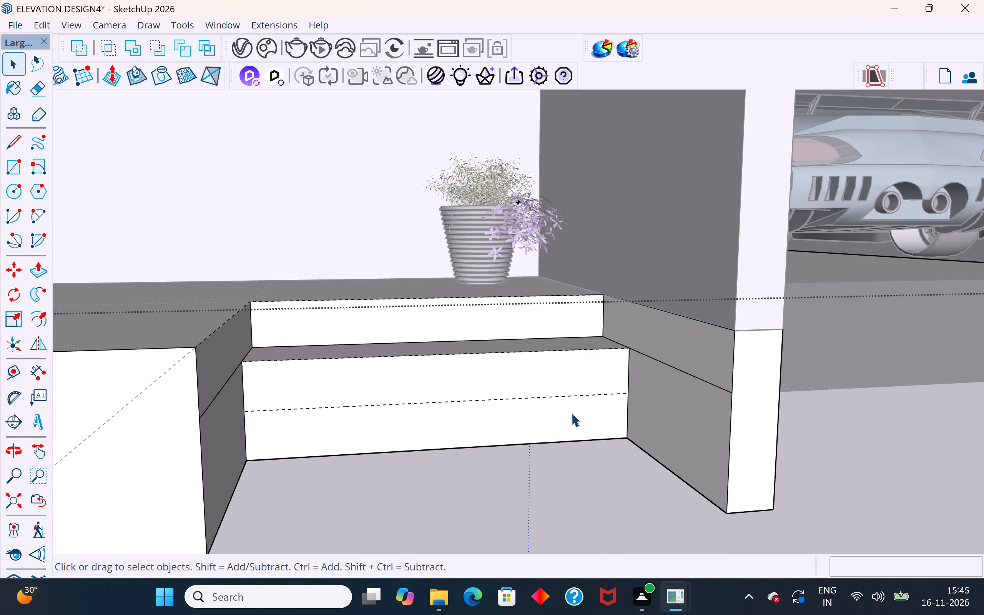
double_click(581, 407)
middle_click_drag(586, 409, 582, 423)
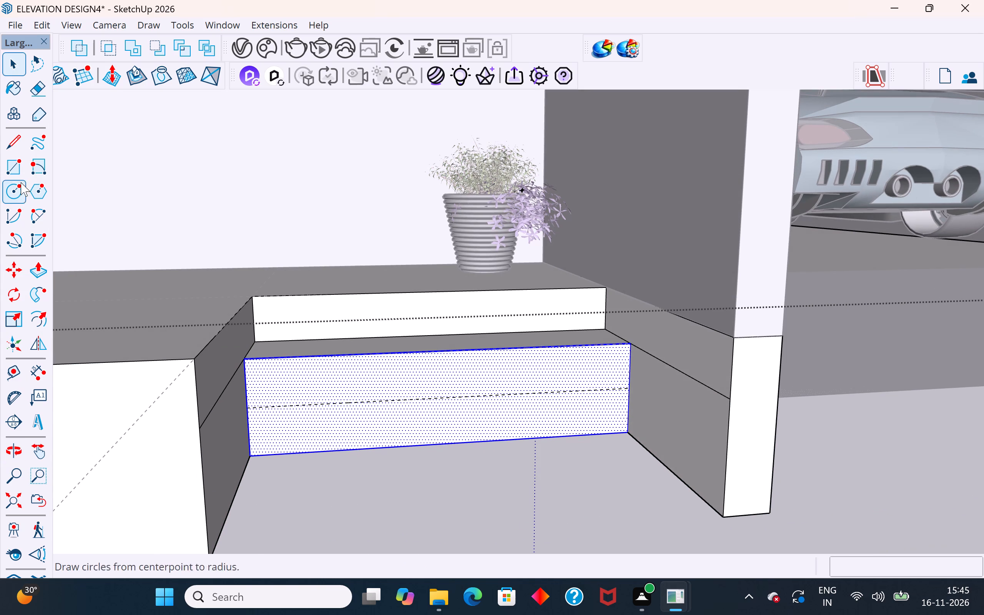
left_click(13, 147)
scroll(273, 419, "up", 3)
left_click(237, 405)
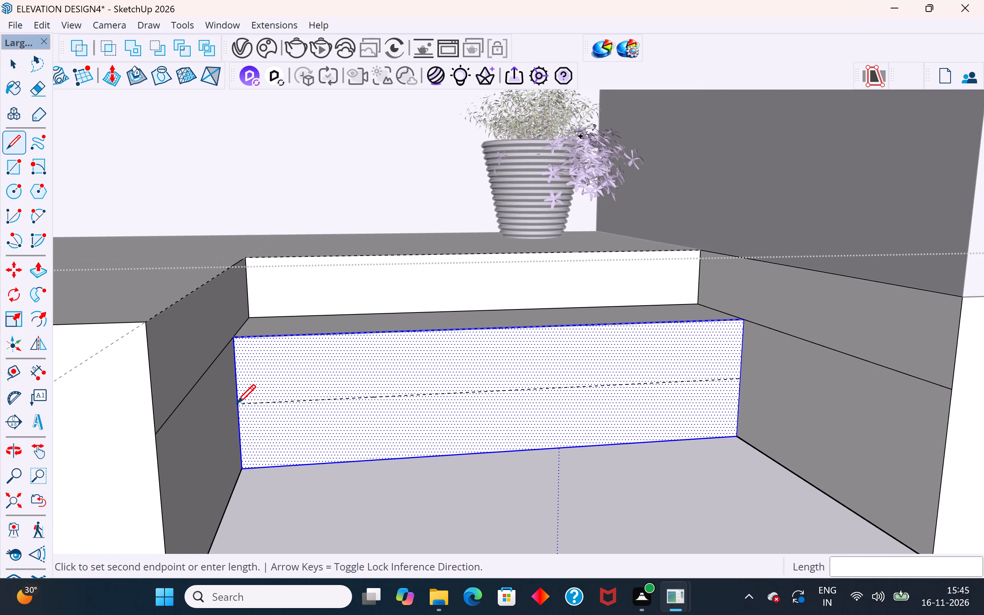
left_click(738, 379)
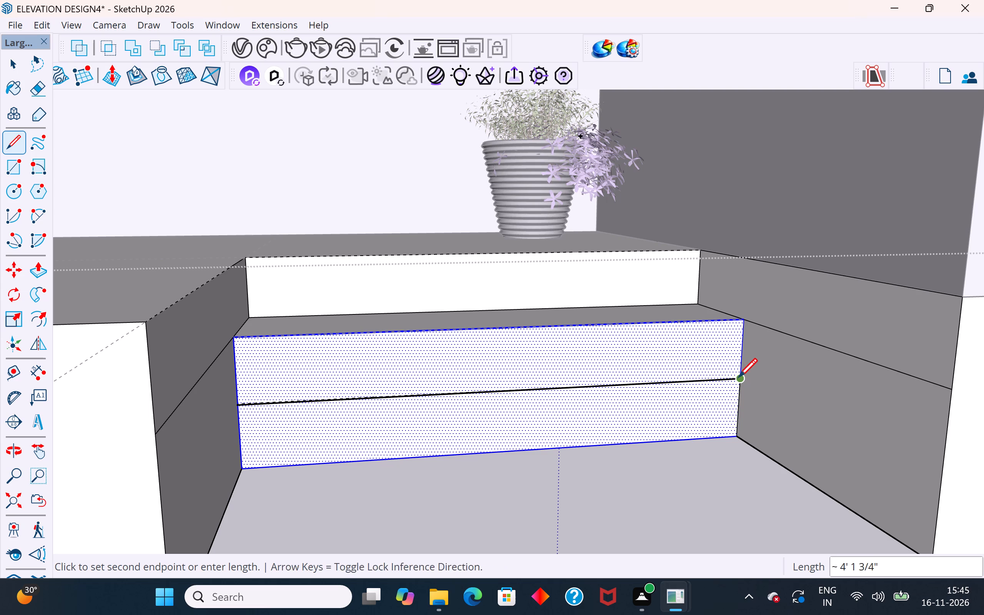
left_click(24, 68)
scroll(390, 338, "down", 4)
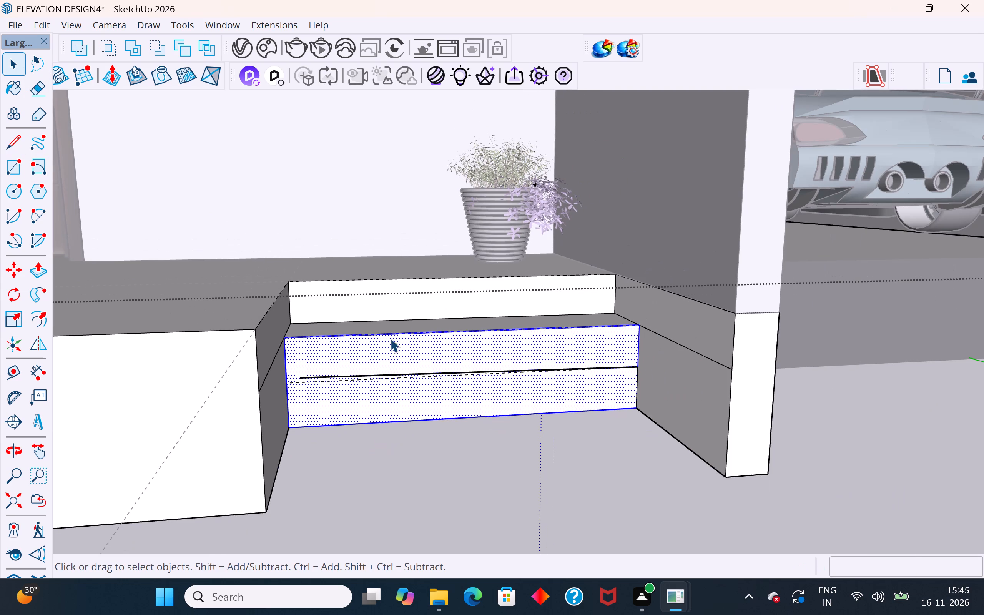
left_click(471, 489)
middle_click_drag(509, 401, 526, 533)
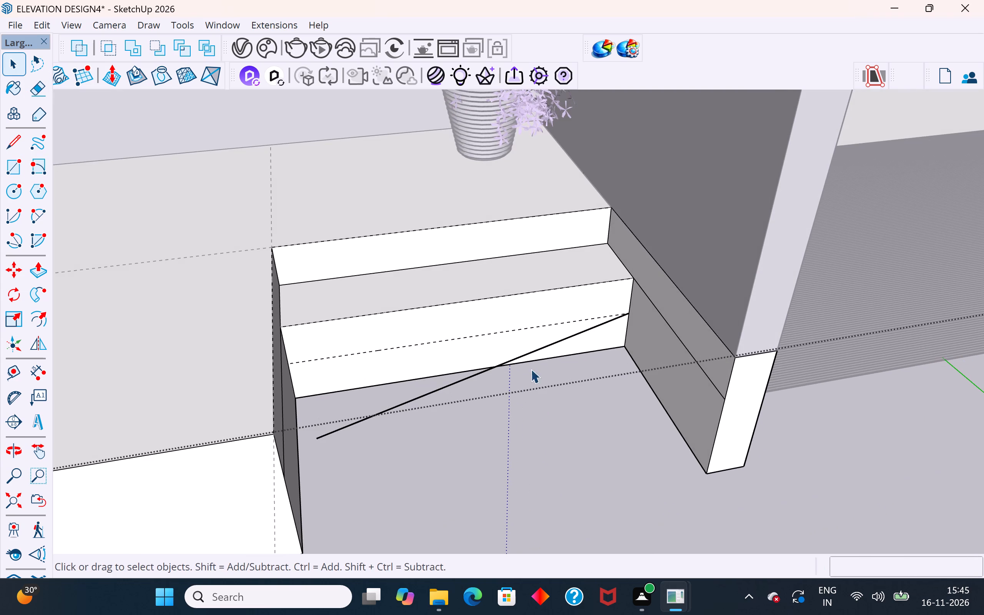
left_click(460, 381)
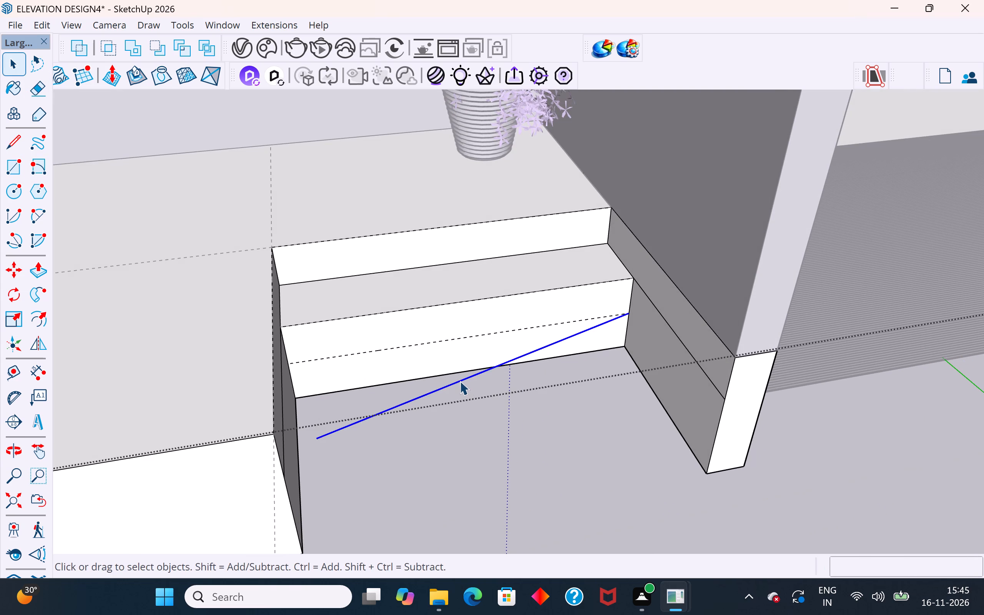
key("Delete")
Draw a 4' line along the 6" guide, splitting the lower riser face from side to side.
triple_click(434, 335)
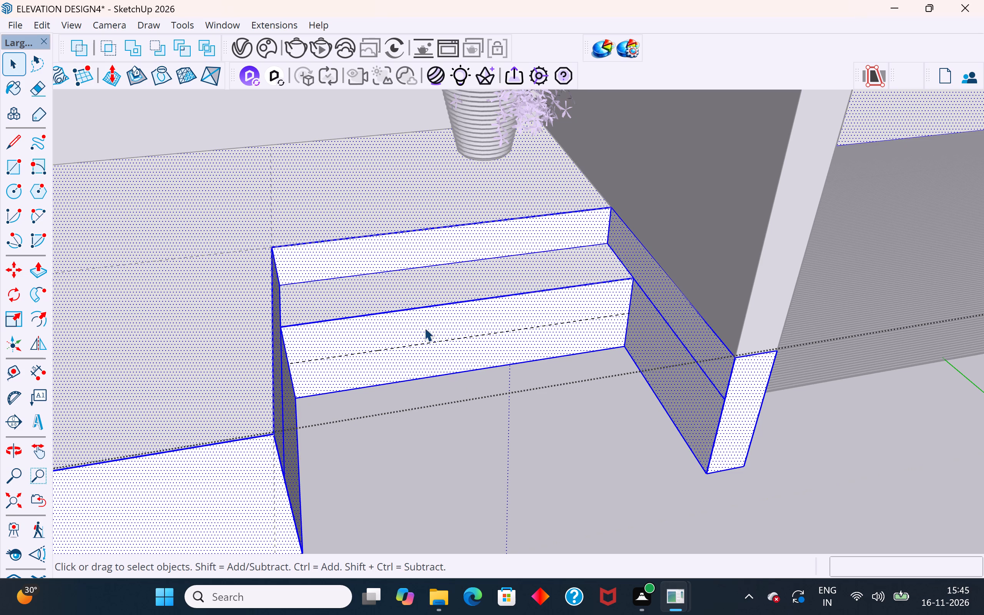
left_click(434, 320)
scroll(318, 355, "up", 5)
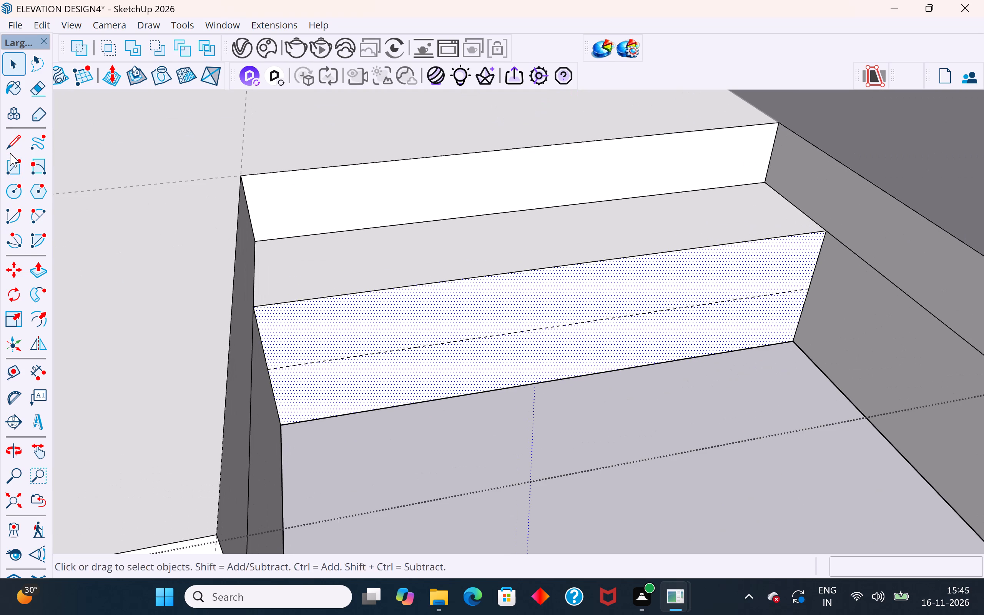
left_click(10, 153)
scroll(254, 372, "up", 9)
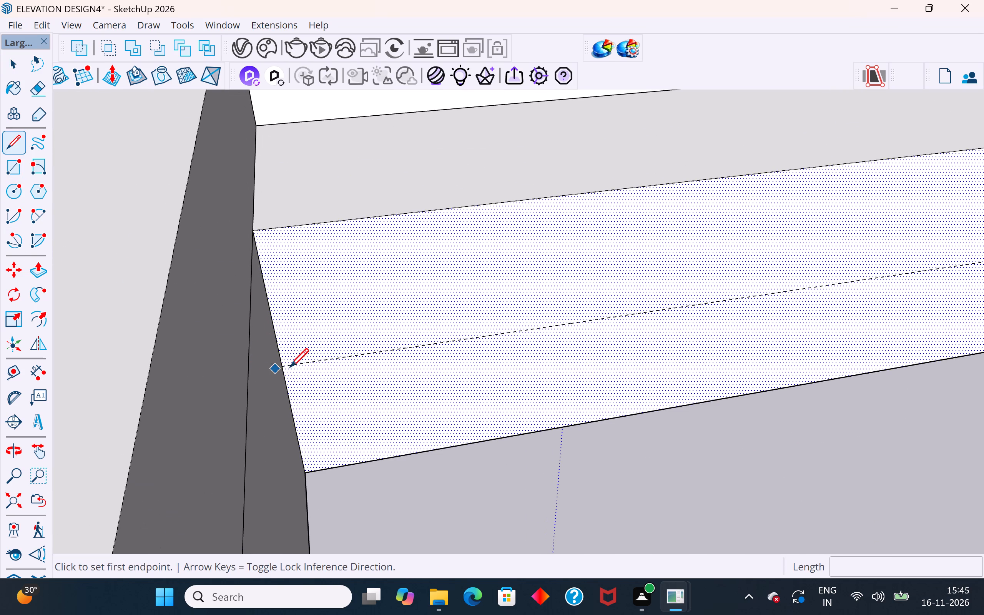
left_click(285, 366)
scroll(285, 366, "down", 9)
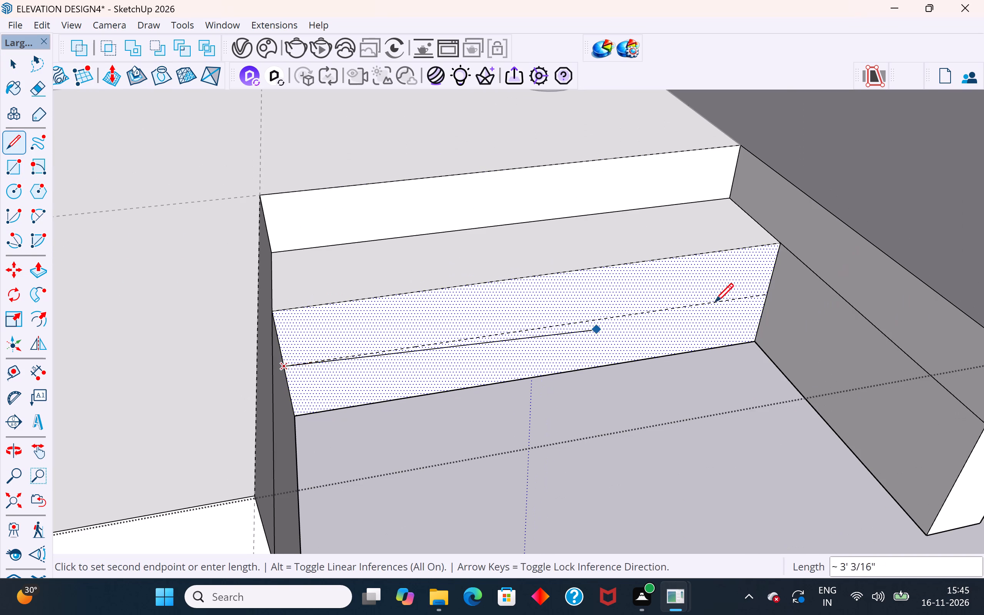
left_click(764, 293)
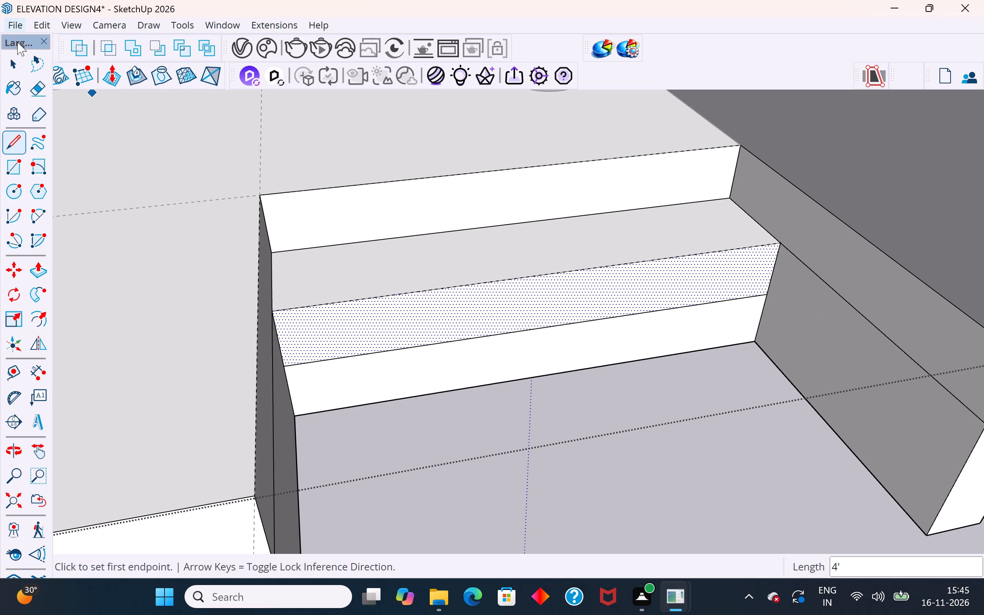
Pull the bottom strip of the split riser face outward 10" to form the second tread.
left_click(15, 60)
left_click(412, 370)
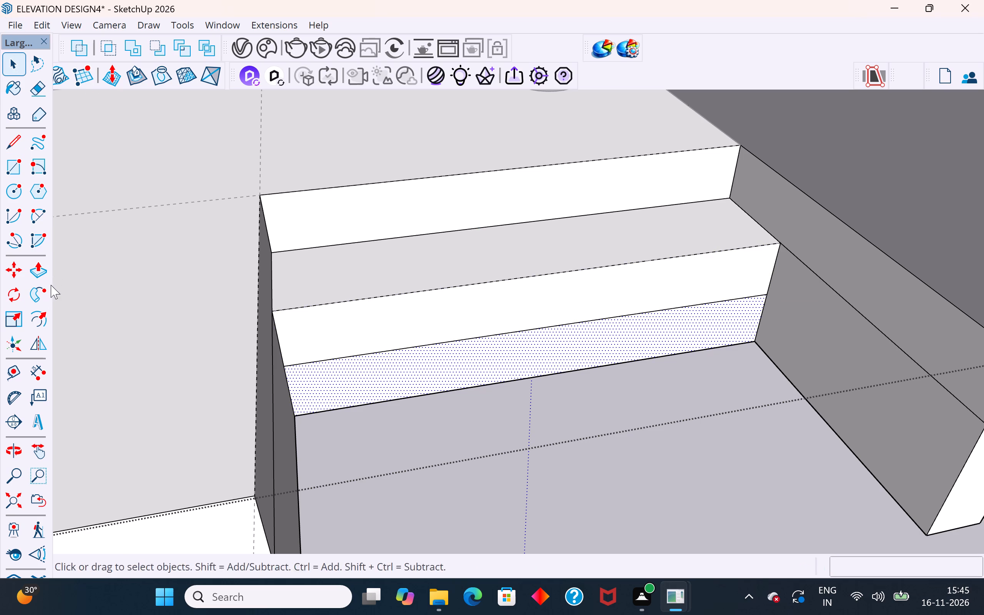
left_click(33, 278)
left_click(384, 364)
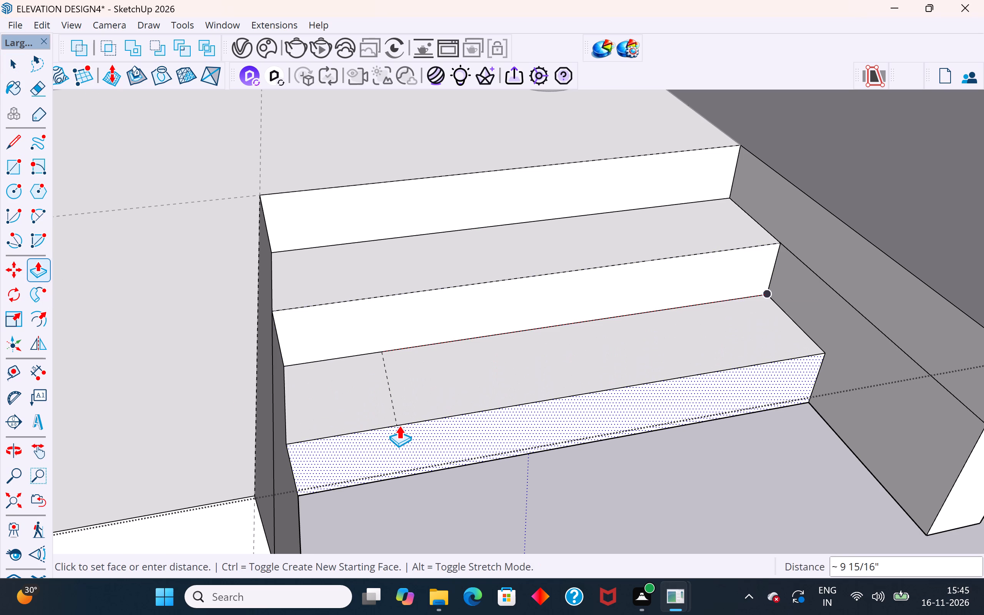
type("10\"")
key("shift+Return")
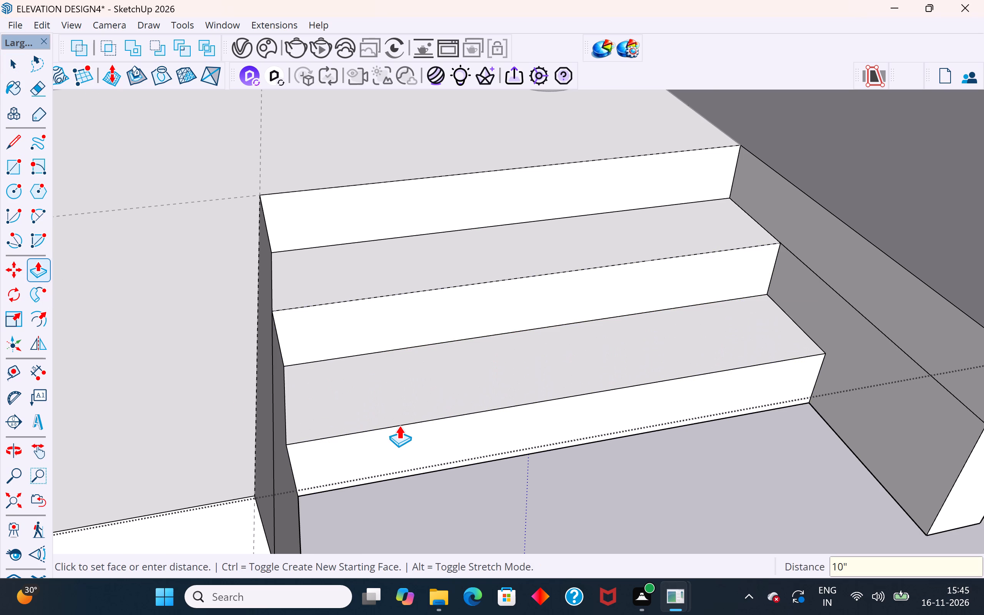
Draw a 4' line along the base across the open front of the step recess, closing its floor with a face.
scroll(399, 425, "down", 5)
middle_click_drag(461, 452, 379, 301)
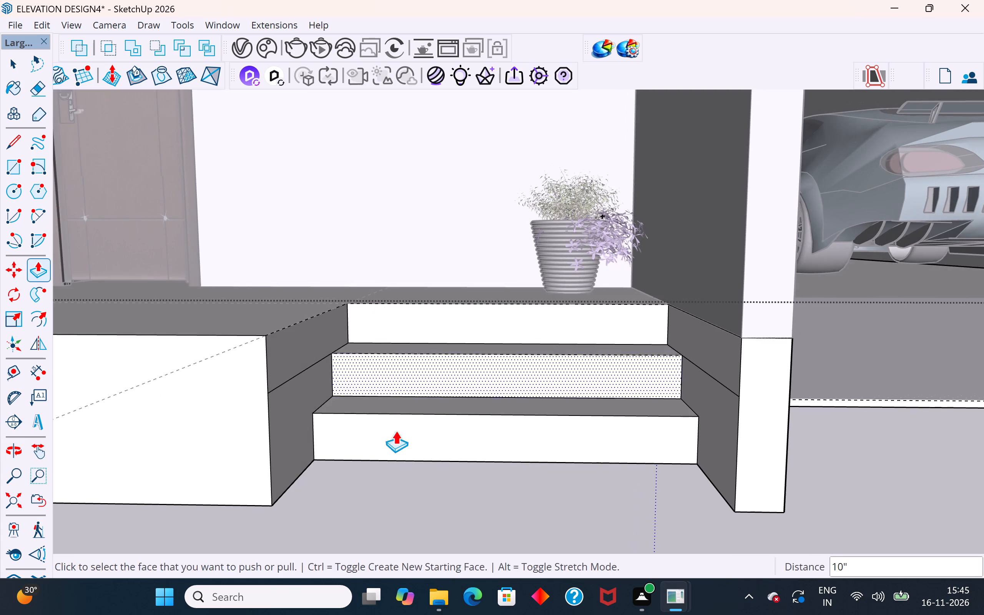
middle_click_drag(401, 464, 538, 400)
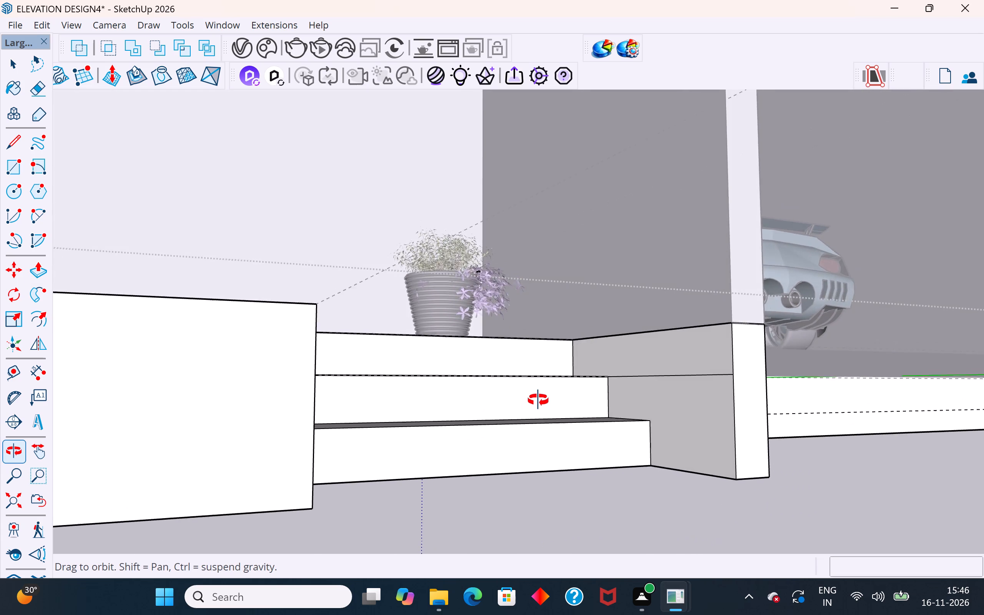
middle_click_drag(538, 400, 520, 514)
scroll(518, 513, "down", 4)
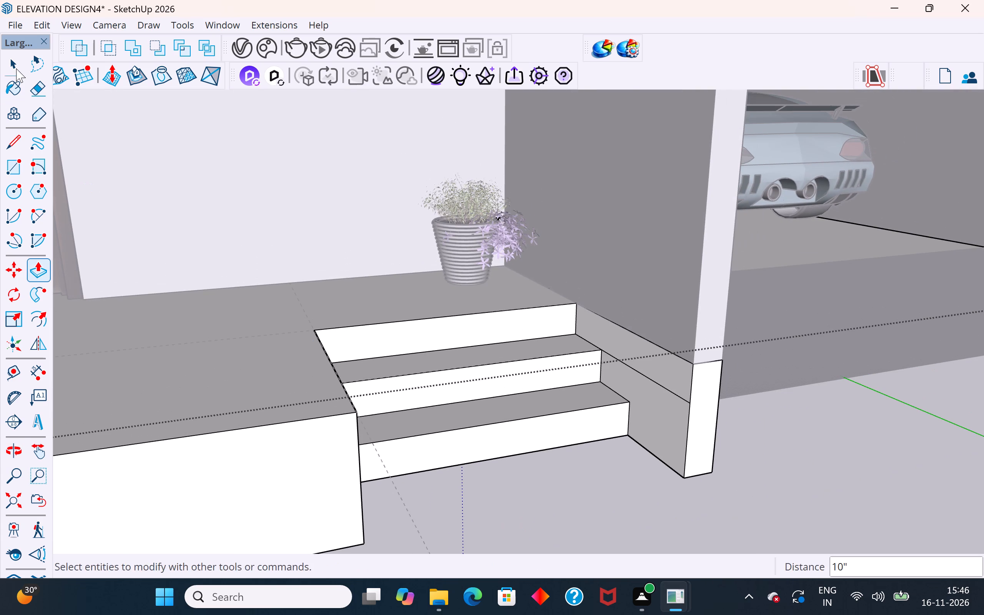
left_click(16, 68)
left_click(593, 485)
scroll(565, 435, "down", 5)
middle_click_drag(596, 464, 508, 274)
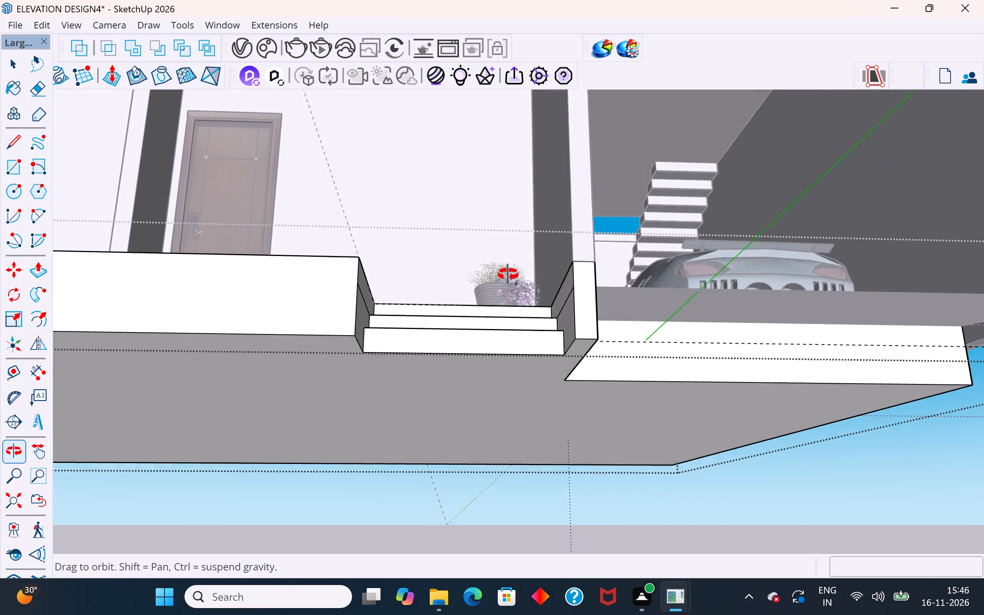
middle_click_drag(508, 274, 485, 276)
scroll(485, 276, "up", 3)
middle_click_drag(479, 297, 482, 264)
scroll(479, 297, "up", 1)
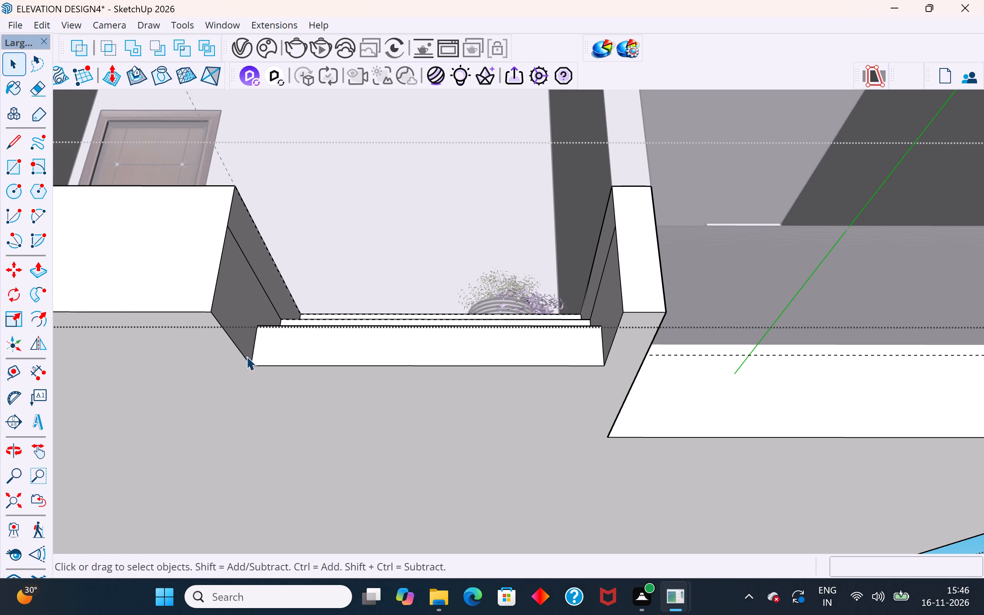
left_click(23, 138)
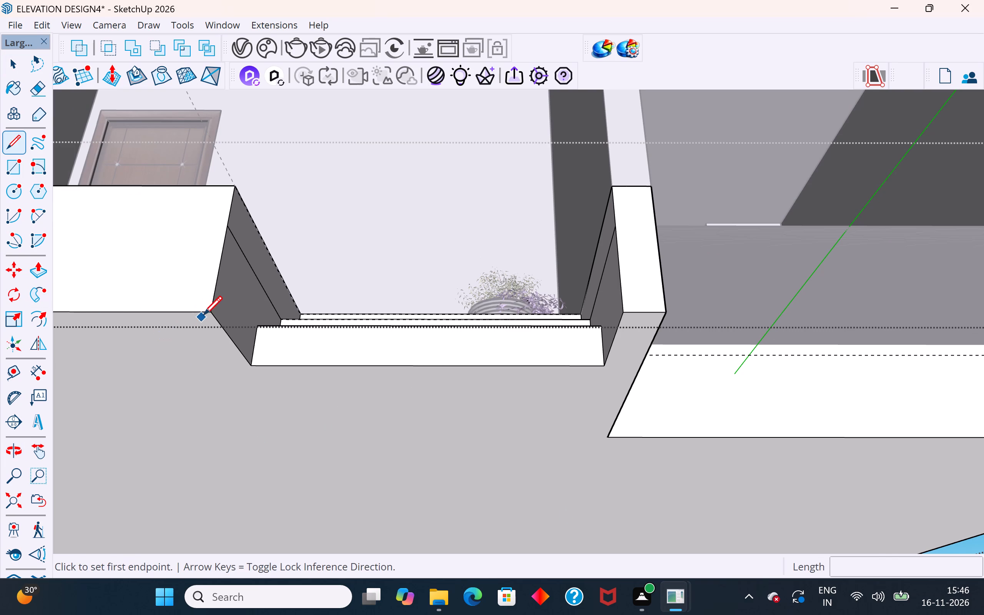
left_click(209, 312)
left_click(625, 316)
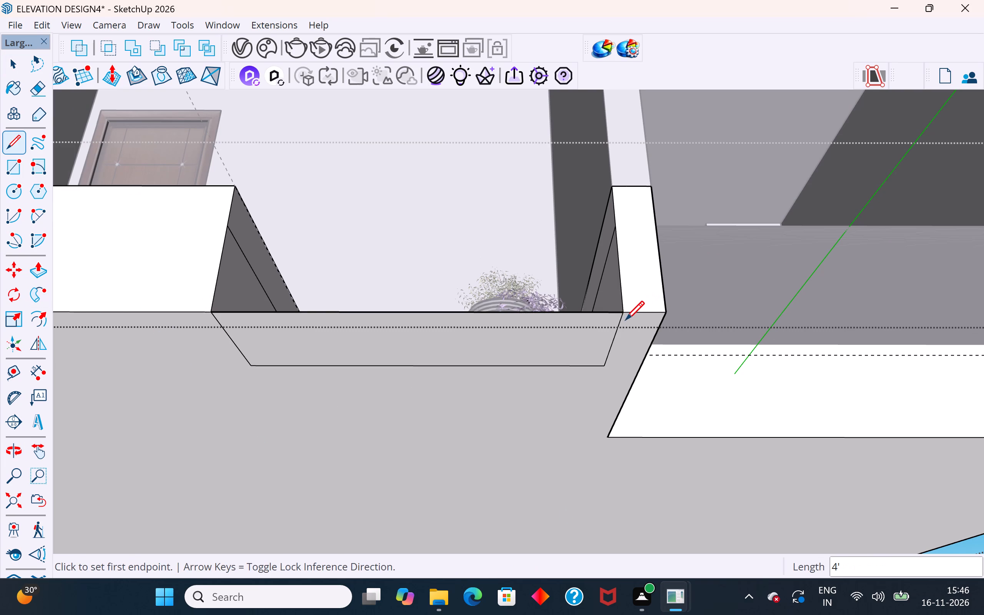
Reverse the new floor face at the foot of the steps inside the slab group, and leave the group.
scroll(579, 347, "down", 6)
middle_click_drag(579, 347, 615, 580)
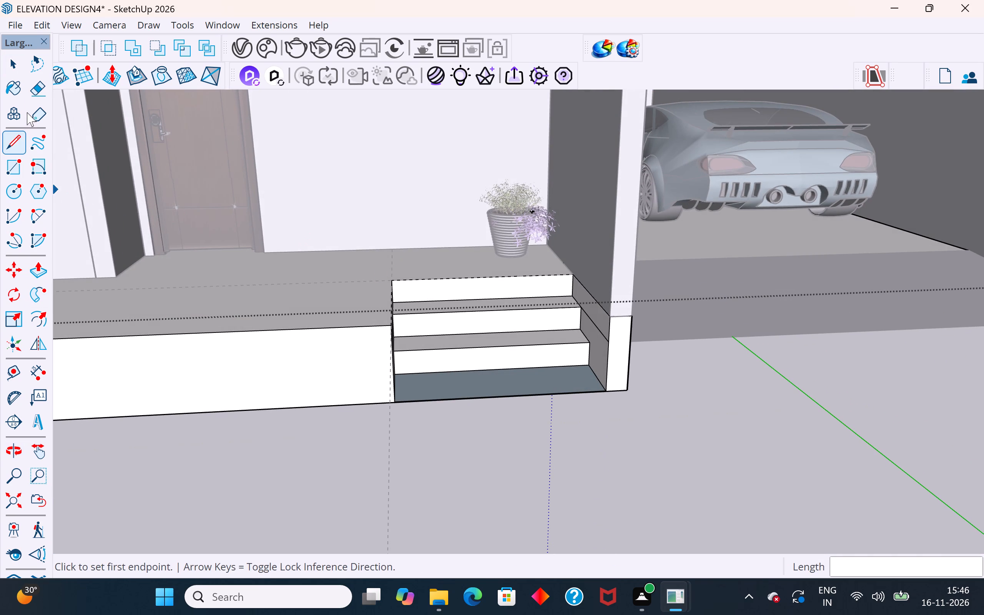
left_click(16, 63)
left_click(432, 471)
middle_click_drag(500, 404, 586, 412)
scroll(598, 369, "up", 2)
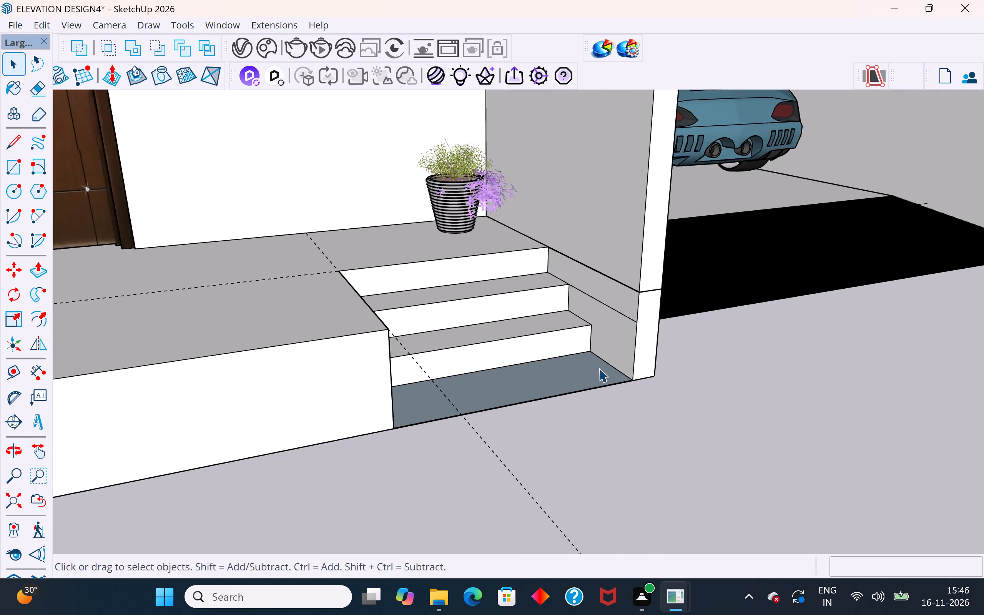
scroll(599, 368, "up", 4)
left_click(599, 368)
right_click(599, 368)
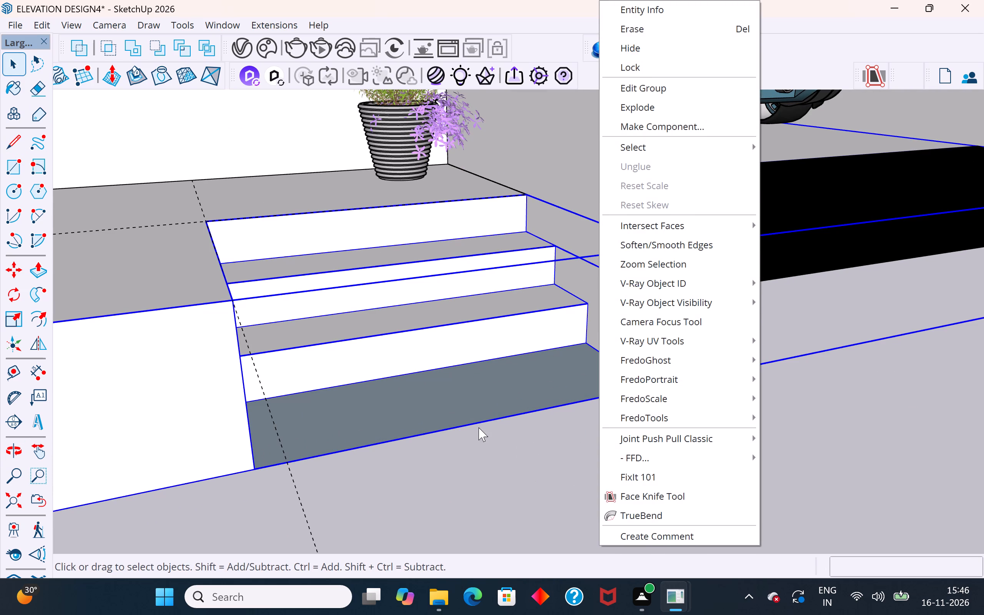
left_click(479, 427)
triple_click(494, 386)
left_click(500, 385)
right_click(500, 385)
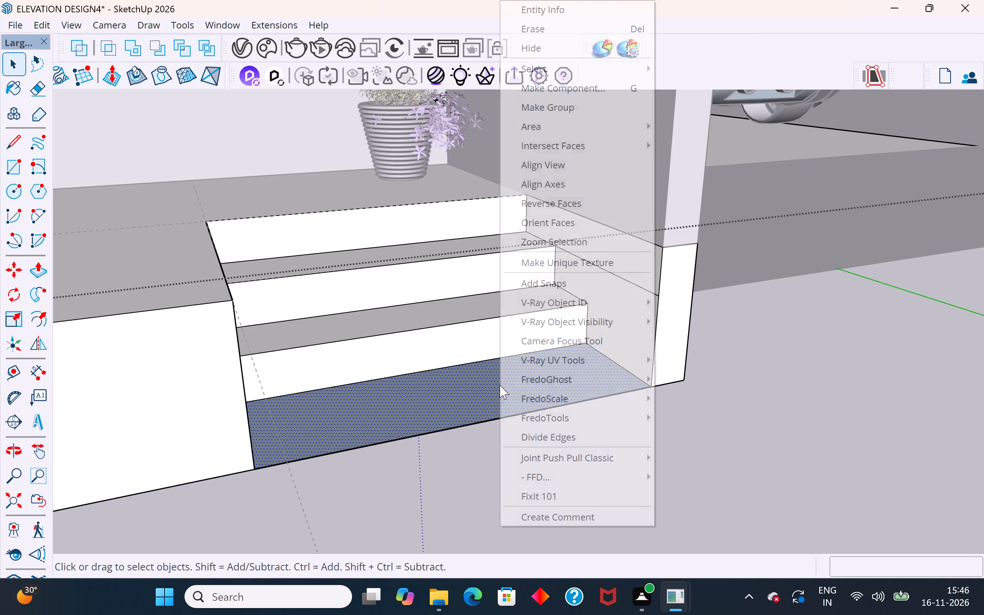
left_click(567, 196)
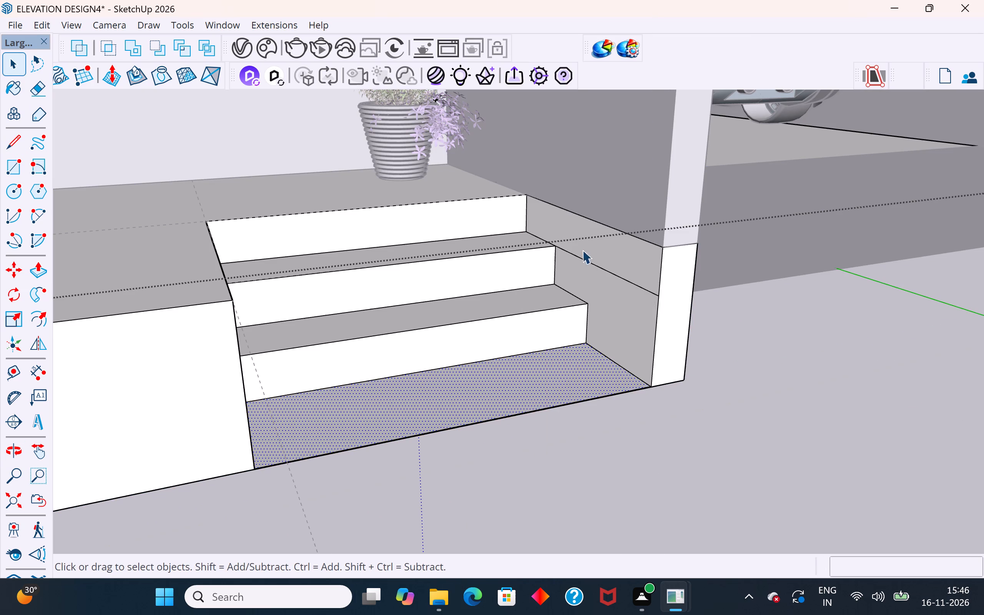
left_click(803, 417)
Examine the finished entrance steps from several angles, and the staircase behind the parked car.
middle_click_drag(761, 347, 738, 427)
scroll(576, 350, "up", 3)
middle_click_drag(594, 377, 495, 311)
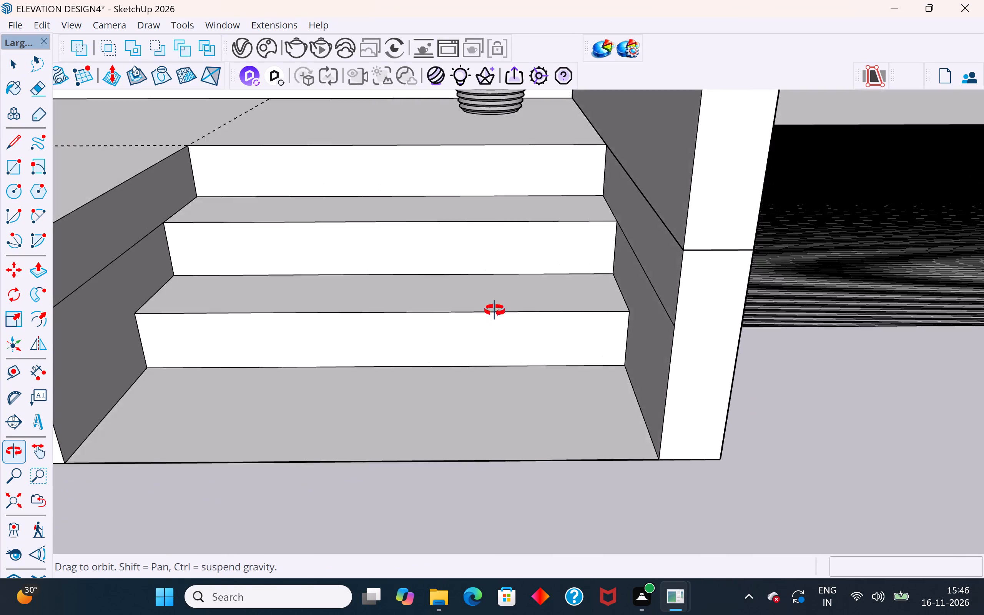
middle_click_drag(495, 311, 469, 252)
scroll(389, 417, "up", 2)
middle_click_drag(534, 423, 588, 409)
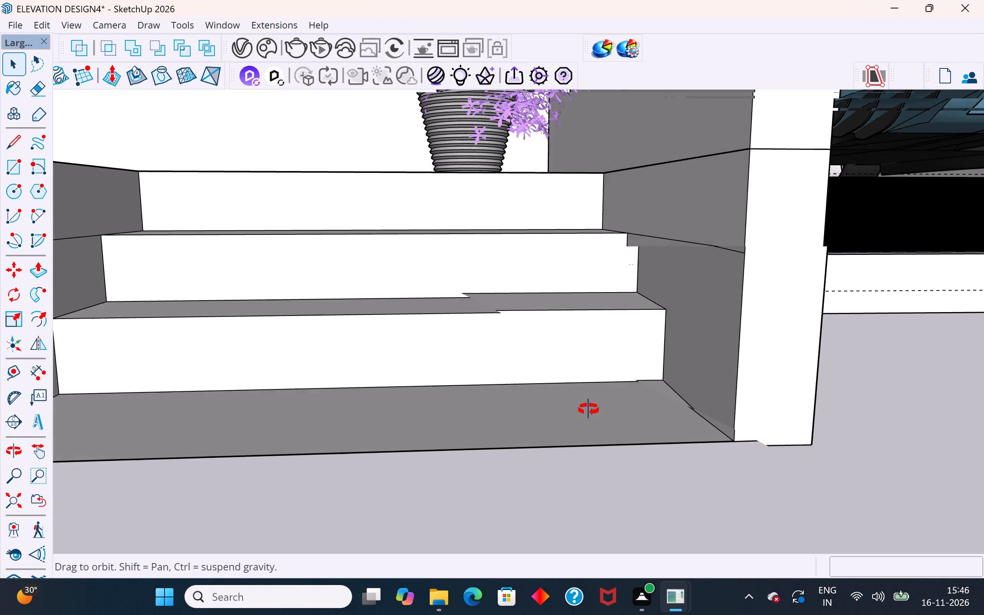
middle_click_drag(588, 409, 582, 412)
scroll(582, 412, "up", 1)
scroll(581, 421, "down", 11)
middle_click_drag(567, 411, 583, 513)
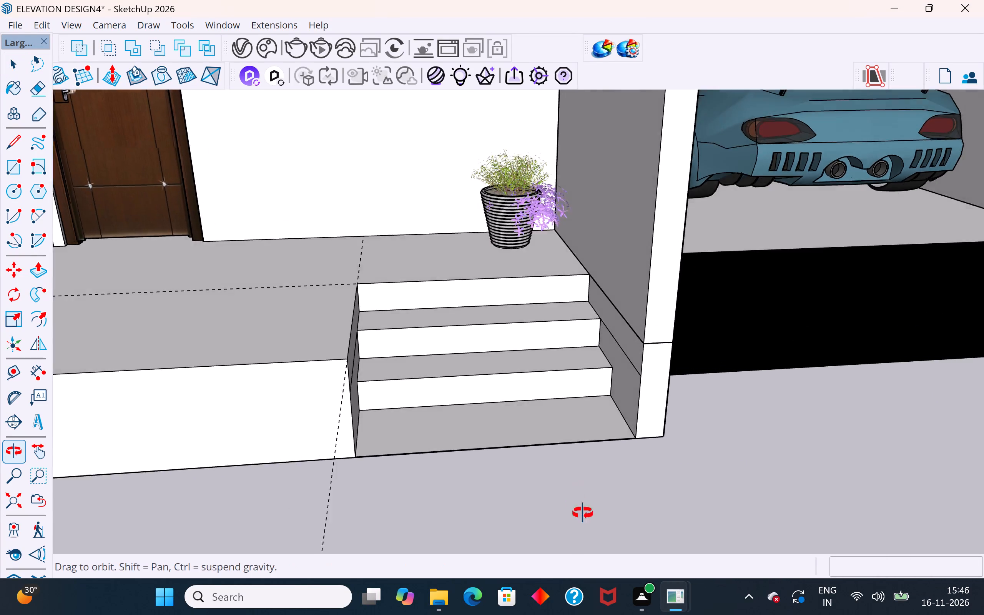
middle_click_drag(583, 513, 584, 547)
scroll(573, 545, "down", 14)
scroll(546, 393, "down", 4)
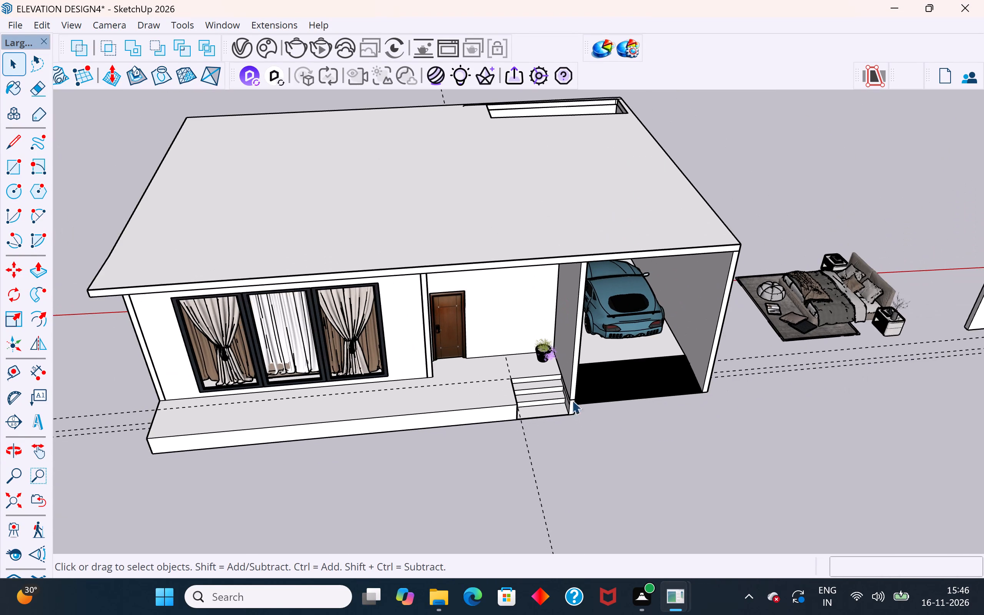
middle_click_drag(718, 464, 594, 350)
scroll(591, 325, "up", 18)
middle_click_drag(590, 209, 561, 212)
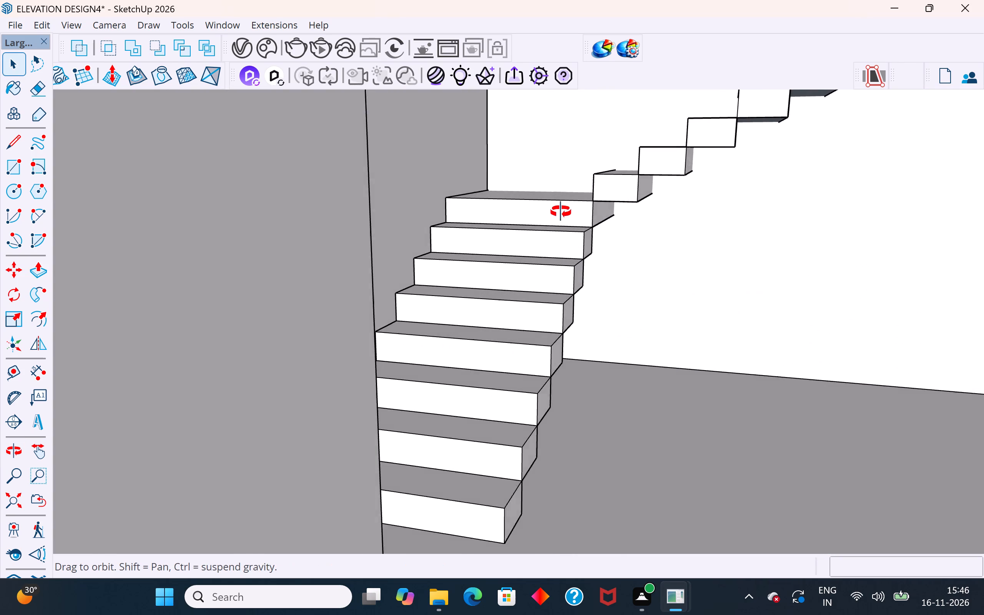
middle_click_drag(561, 212, 354, 271)
scroll(593, 304, "down", 3)
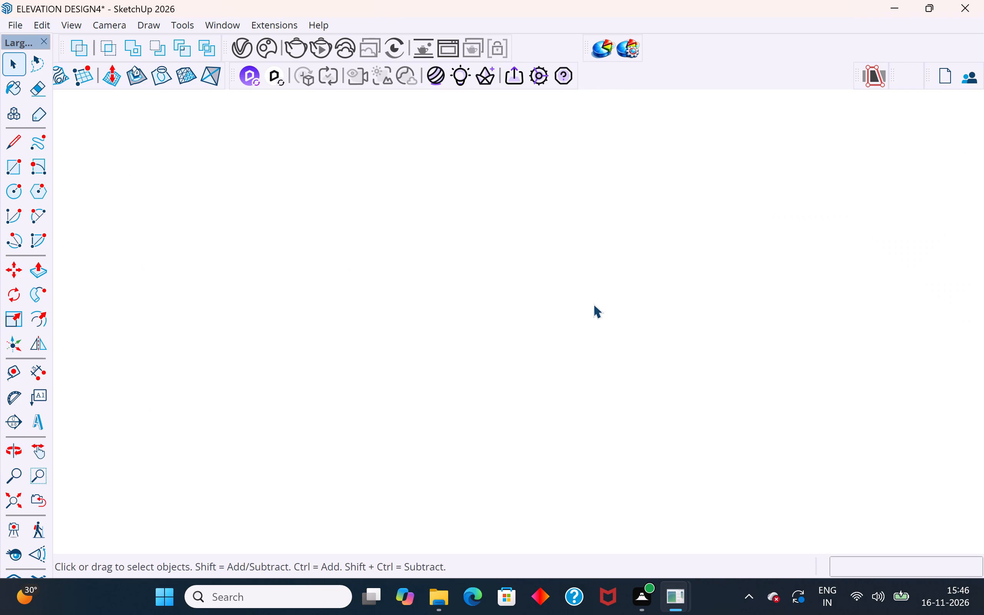
scroll(893, 290, "down", 5)
Fit the whole model in view and frame the front of the house from slightly above.
left_click(18, 501)
scroll(686, 274, "down", 5)
left_click(416, 352)
middle_click_drag(332, 289, 804, 225)
scroll(459, 262, "up", 3)
middle_click_drag(449, 253, 328, 249)
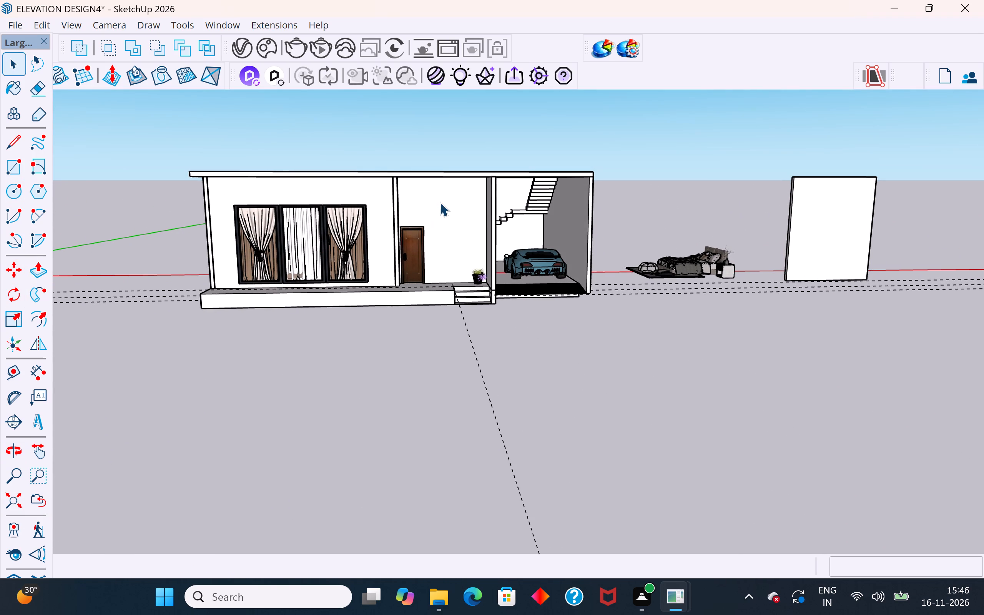
middle_click_drag(506, 181, 494, 184)
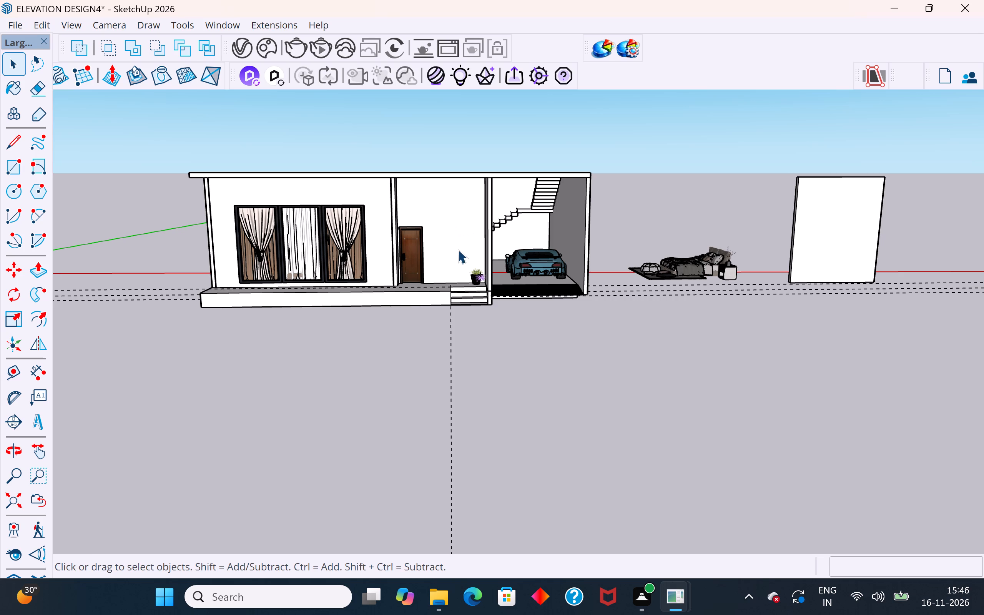
middle_click_drag(464, 271, 480, 327)
scroll(480, 327, "up", 1)
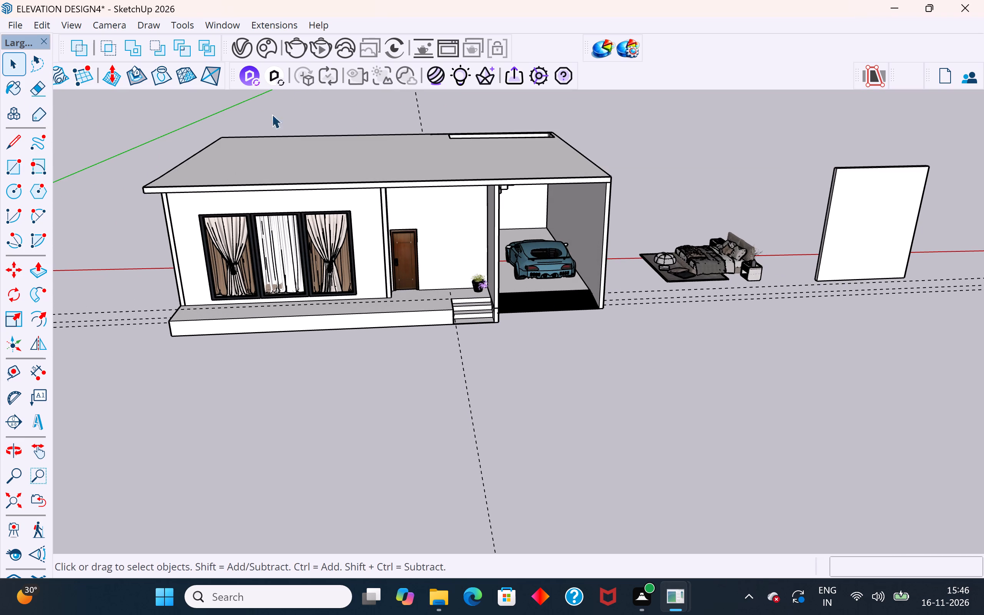
Open 3D Warehouse and bring its window fully into view.
left_click(233, 22)
left_click(269, 143)
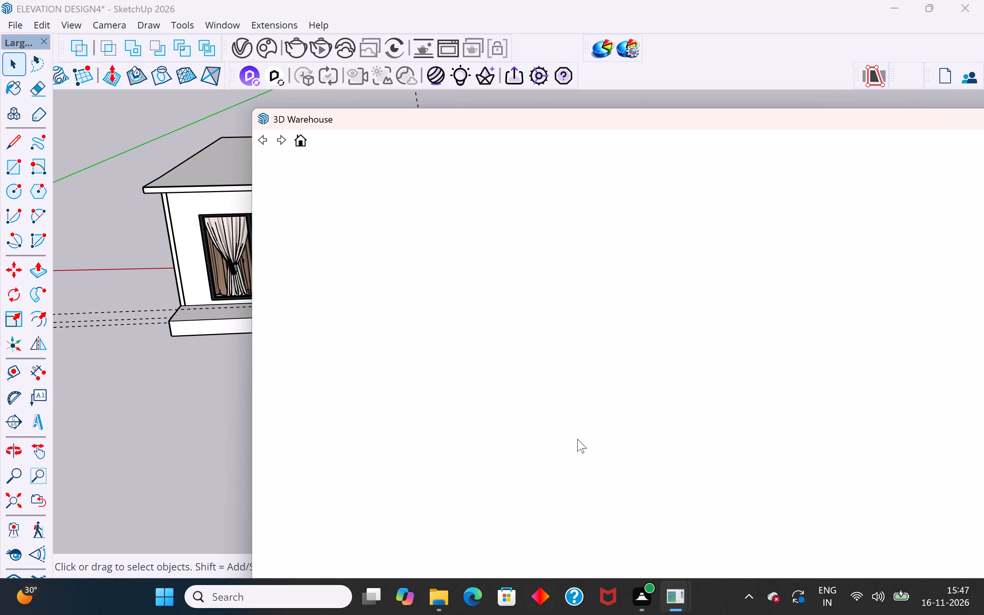
left_click(521, 437)
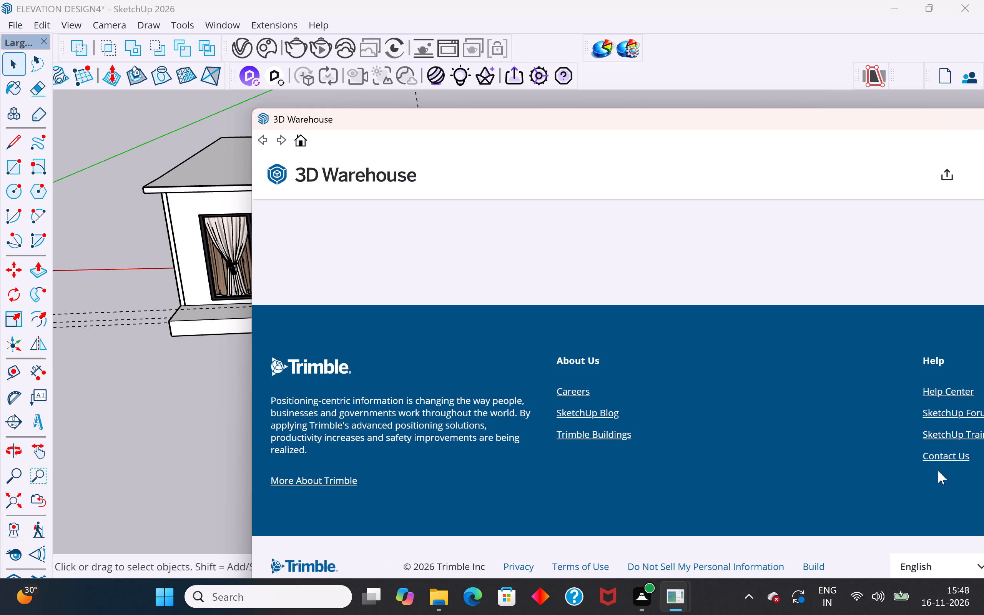
left_click(776, 240)
left_click_drag(846, 121, 653, 122)
scroll(700, 328, "up", 3)
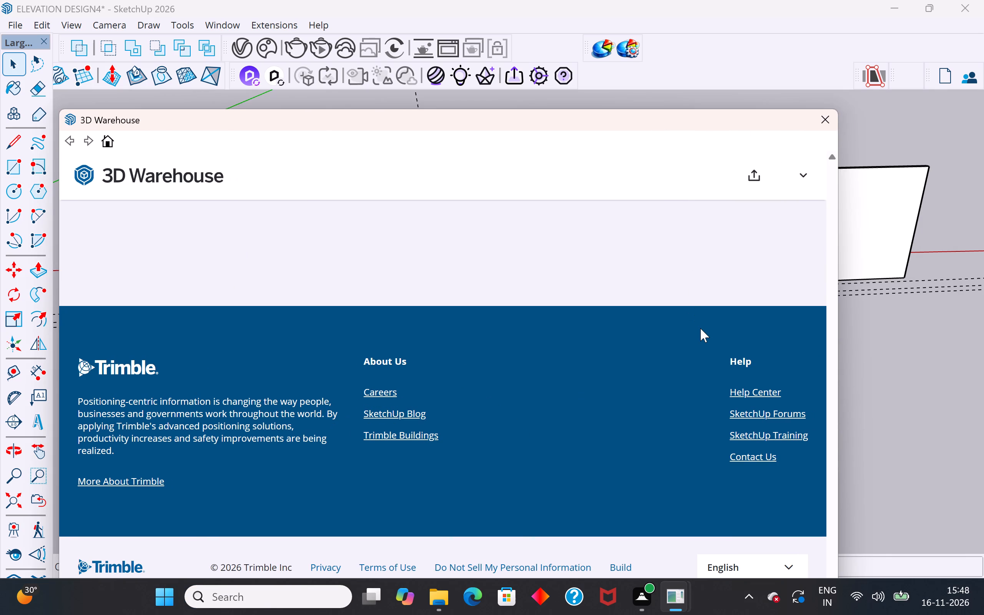
scroll(700, 328, "up", 2)
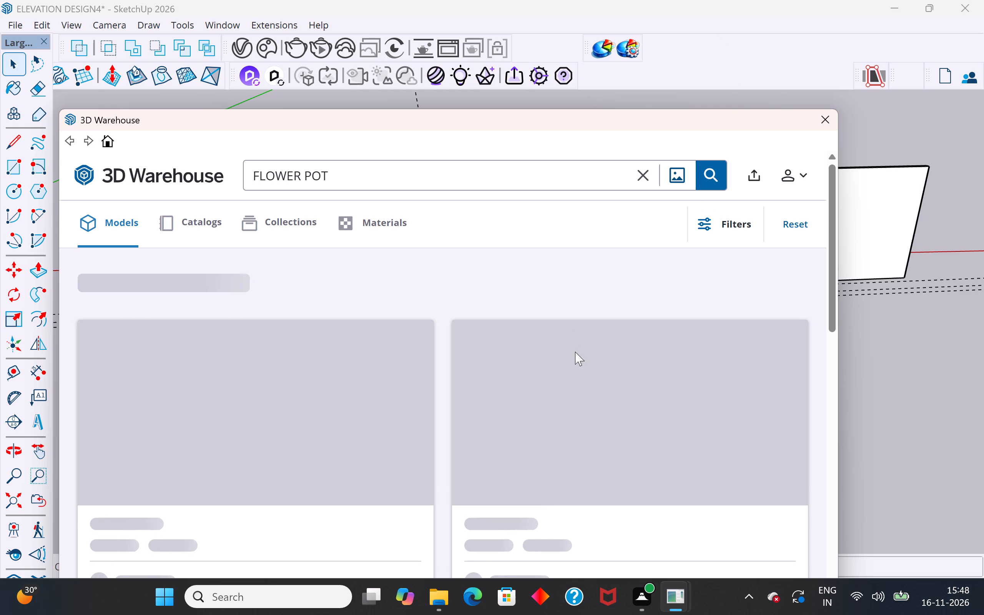
Clear the FLOWER POT search in 3D Warehouse and move its window down so the house is uncovered.
left_click(640, 182)
left_click_drag(630, 120, 625, 191)
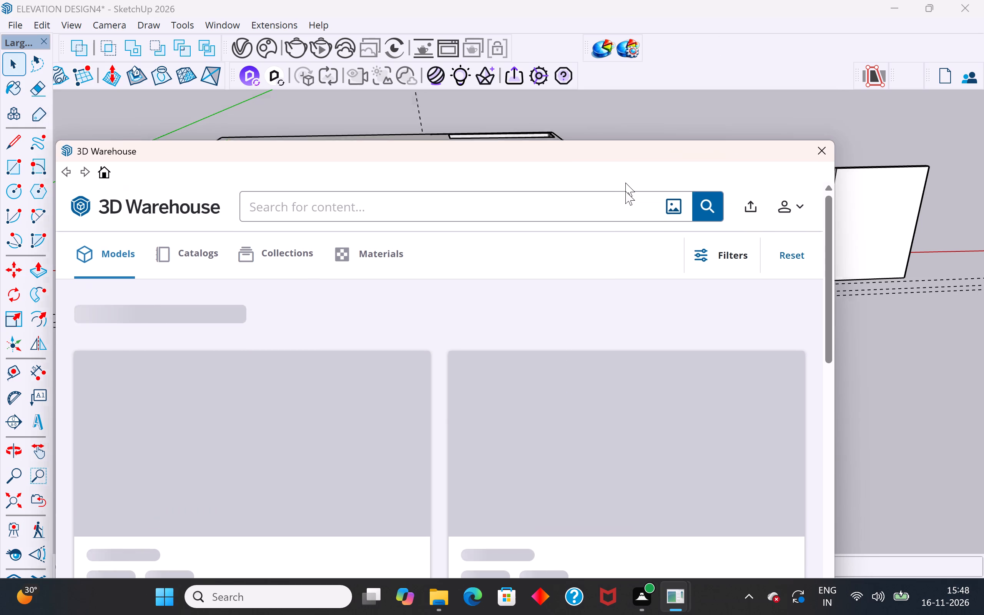
left_click_drag(625, 191, 755, 336)
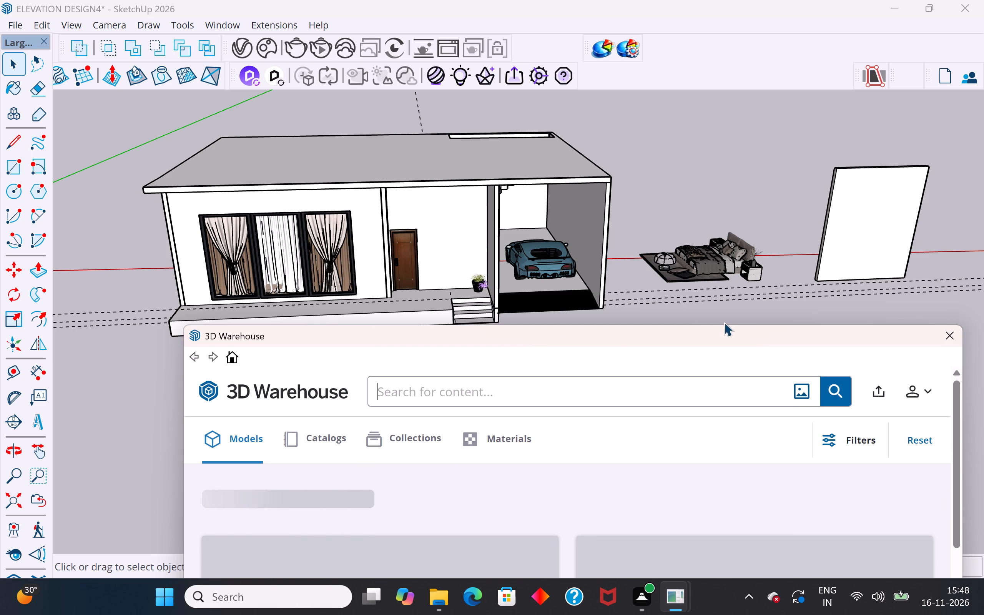
left_click_drag(611, 339, 581, 417)
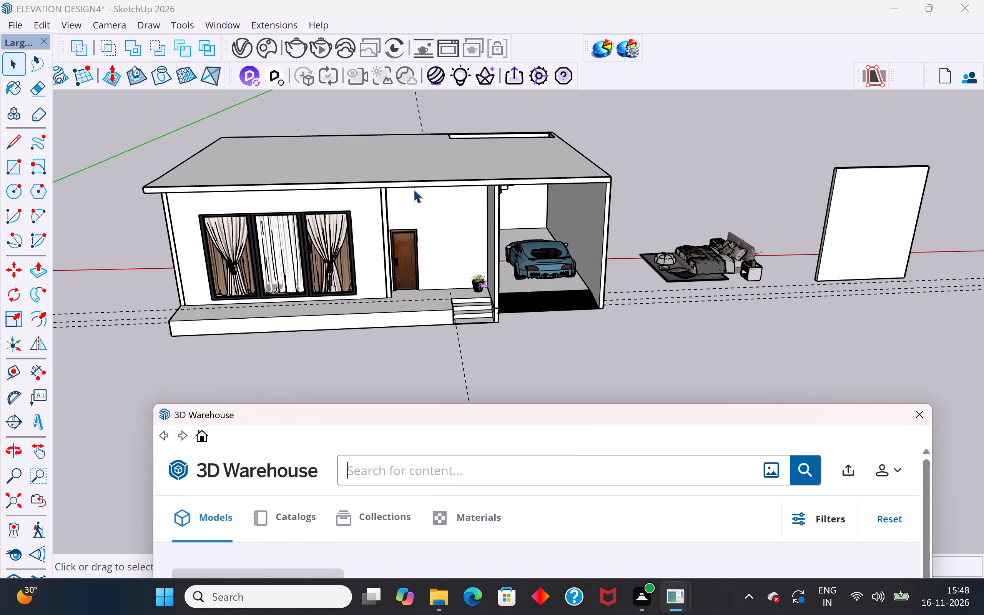
left_click_drag(397, 417, 429, 247)
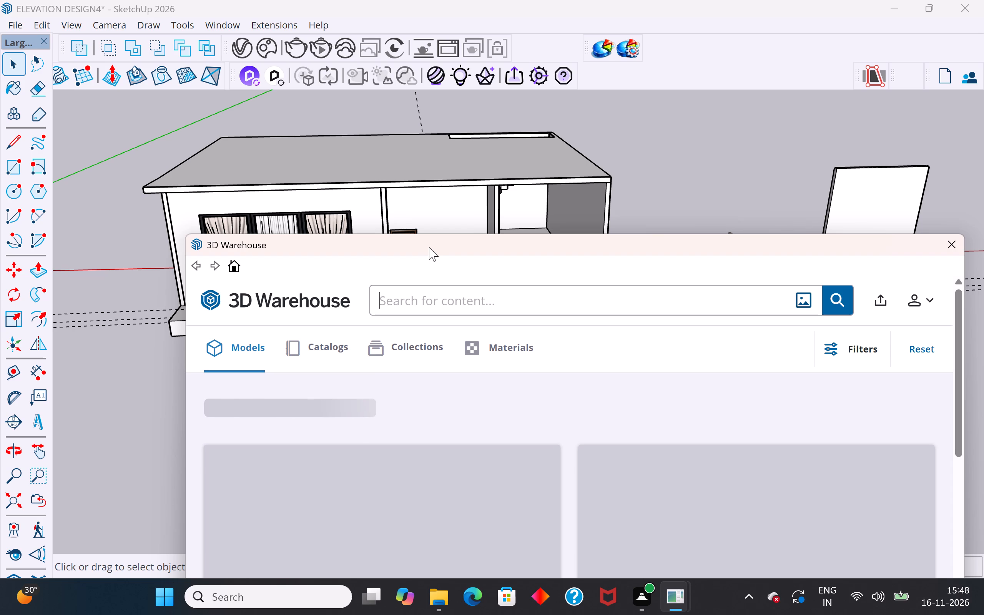
left_click_drag(429, 247, 421, 299)
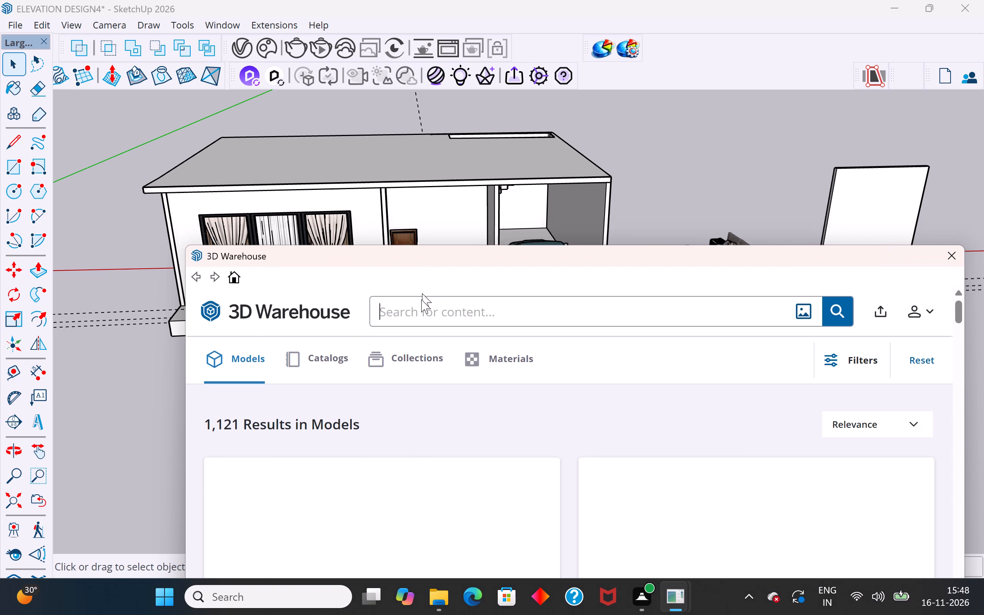
left_click_drag(421, 299, 443, 410)
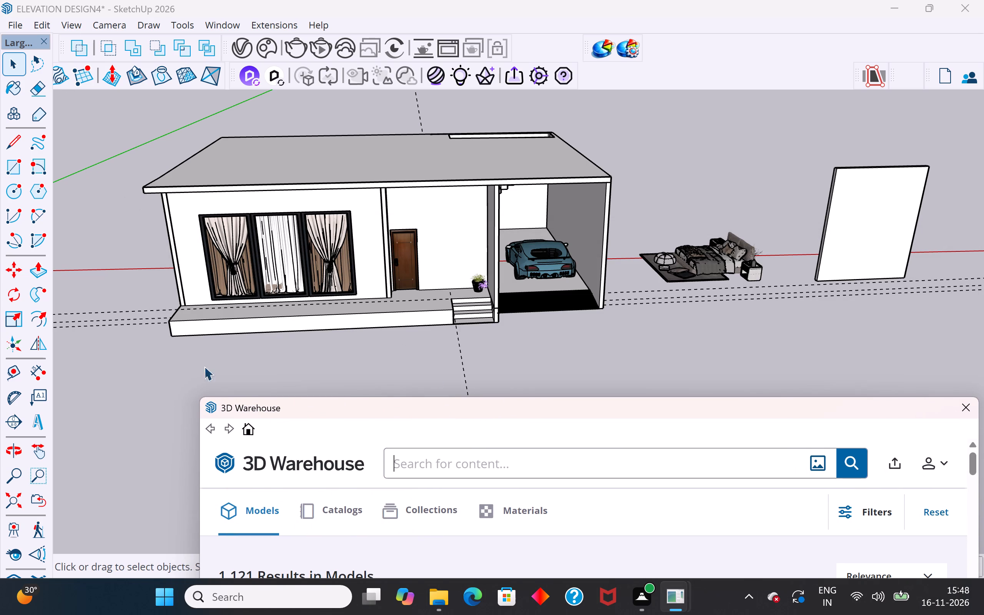
left_click_drag(766, 410, 613, 367)
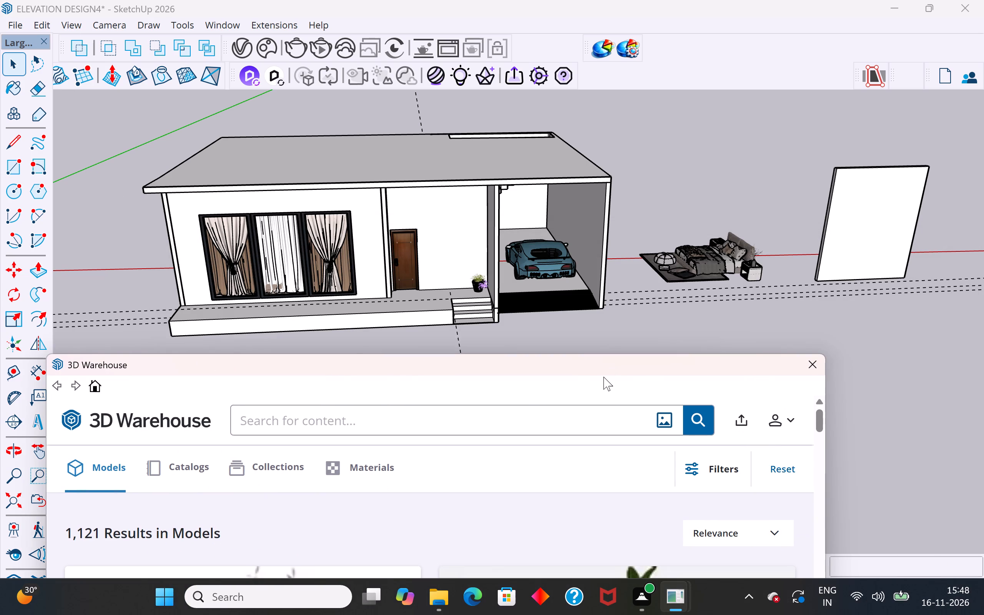
left_click(603, 377)
Examine the garage floor strip behind the car and the staircase against the garage's inner walls.
scroll(551, 275, "up", 6)
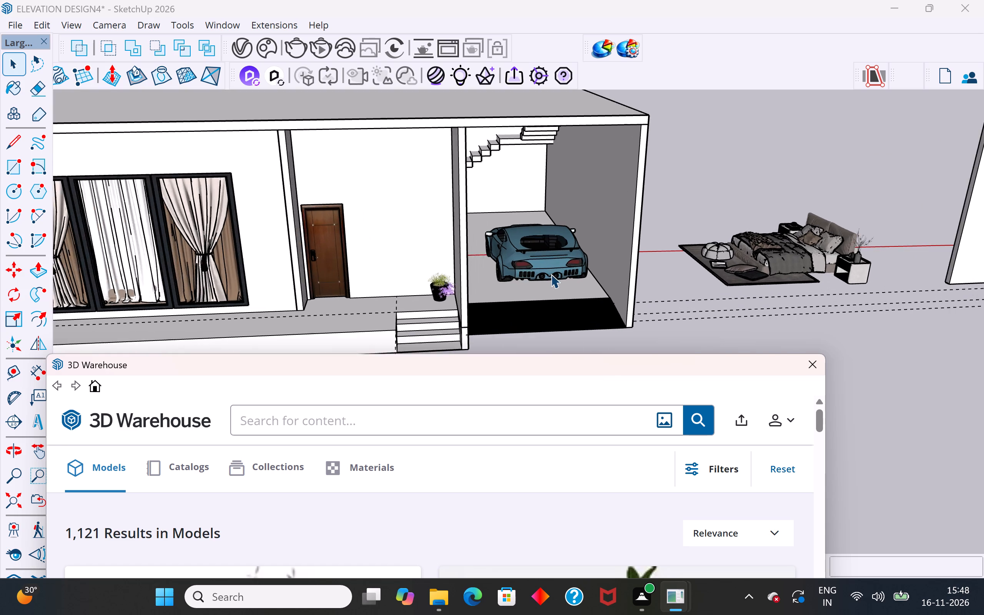
scroll(551, 274, "up", 3)
scroll(575, 164, "down", 5)
scroll(553, 258, "up", 11)
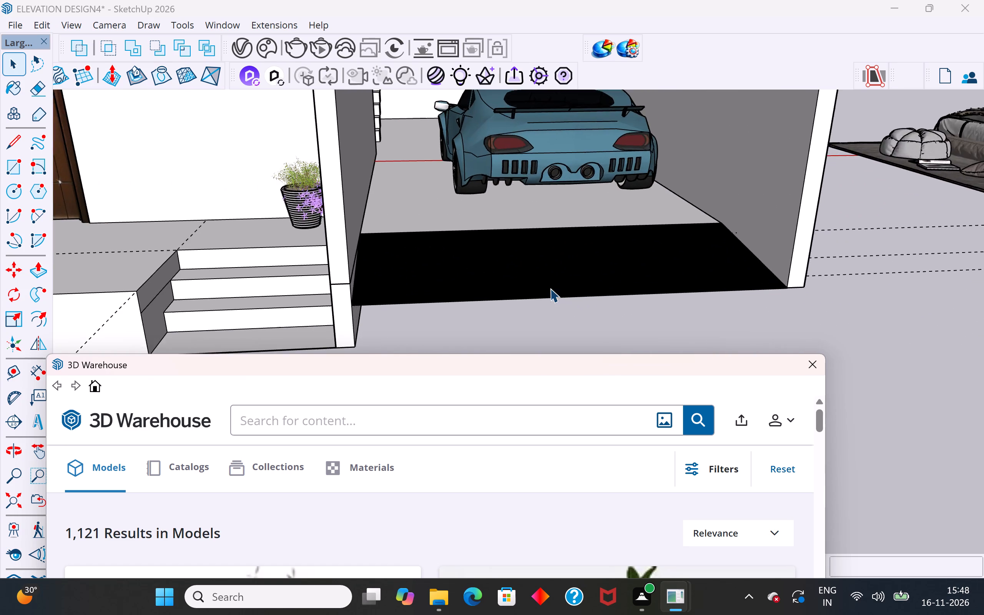
scroll(550, 288, "up", 2)
scroll(649, 286, "up", 3)
scroll(841, 198, "up", 3)
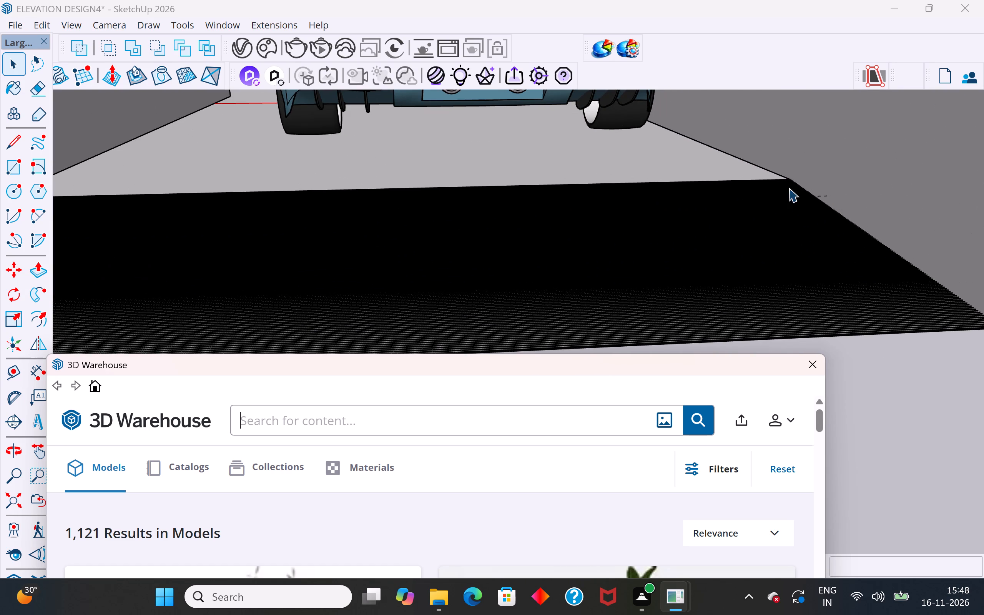
middle_click_drag(742, 236, 720, 338)
scroll(711, 326, "down", 4)
scroll(677, 316, "down", 5)
scroll(585, 258, "down", 7)
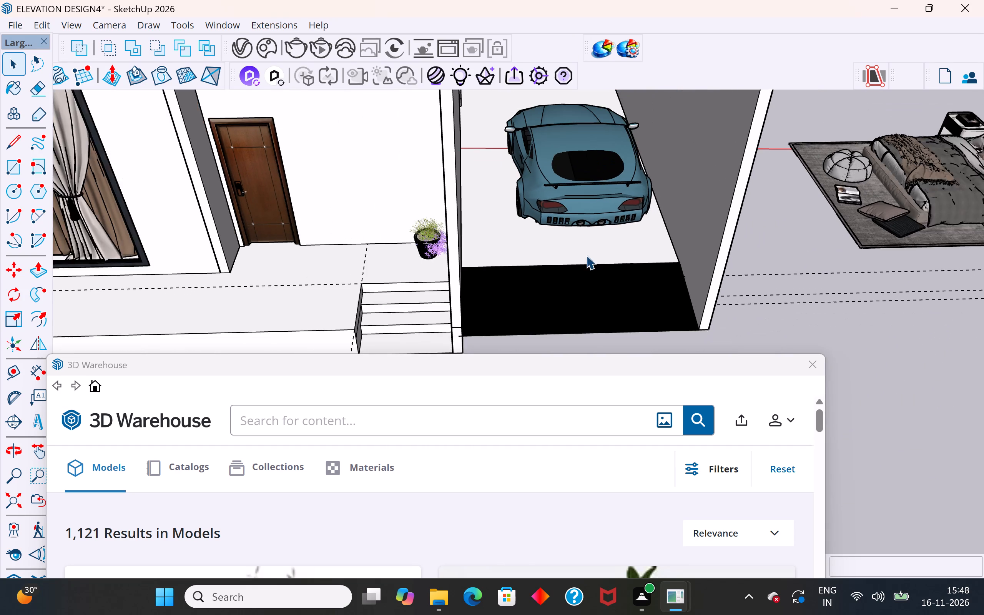
middle_click_drag(599, 224, 601, 111)
scroll(527, 121, "up", 4)
middle_click_drag(487, 150, 415, 148)
scroll(454, 146, "up", 5)
middle_click_drag(551, 190, 473, 213)
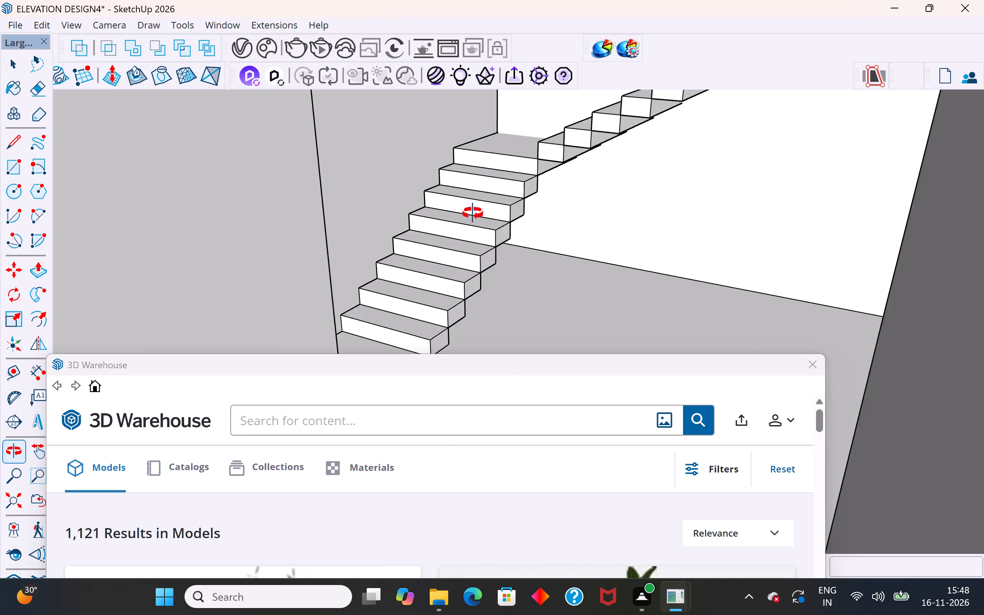
middle_click_drag(473, 213, 475, 212)
scroll(367, 304, "up", 4)
middle_click_drag(505, 253, 417, 274)
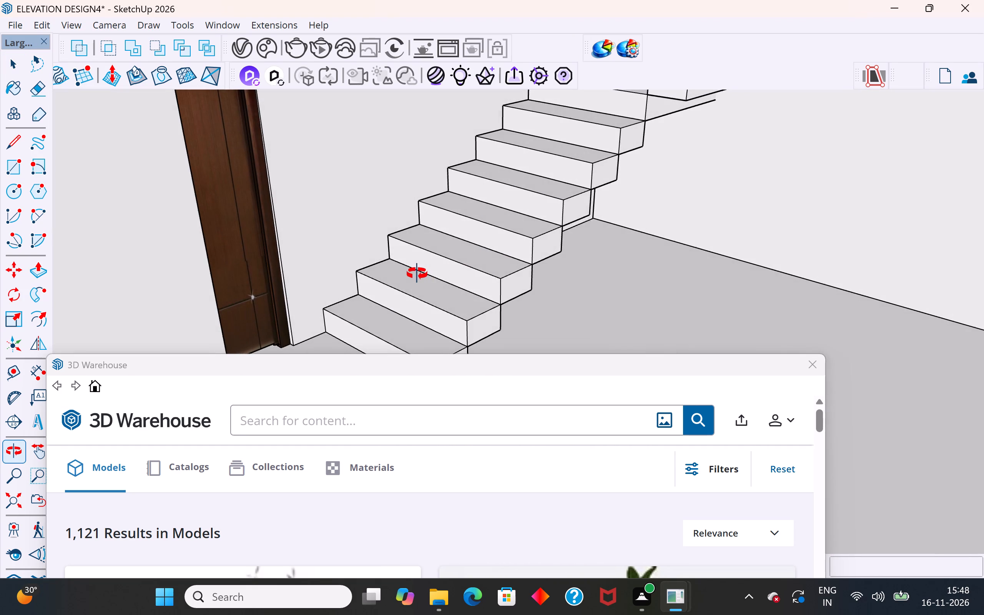
middle_click_drag(417, 274, 519, 257)
scroll(519, 257, "up", 1)
scroll(519, 257, "down", 7)
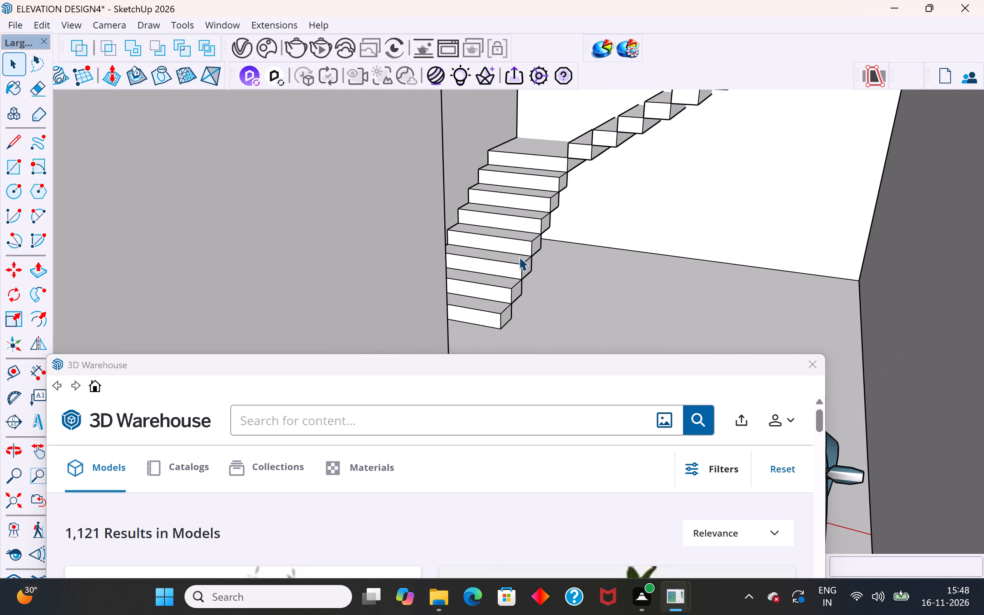
scroll(519, 257, "down", 2)
scroll(553, 249, "down", 3)
middle_click_drag(558, 249, 641, 199)
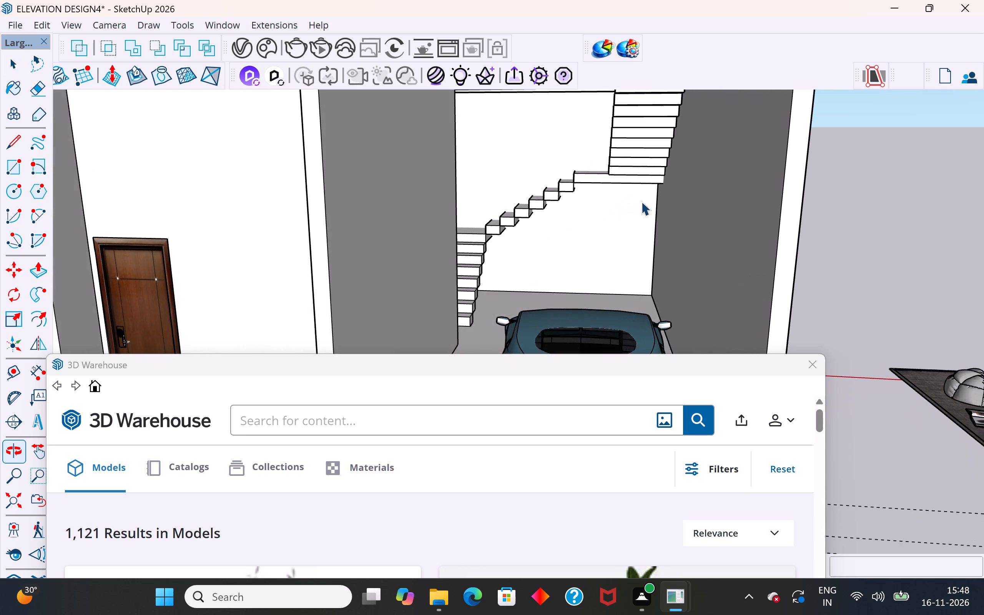
scroll(641, 201, "down", 9)
middle_click_drag(452, 264, 525, 307)
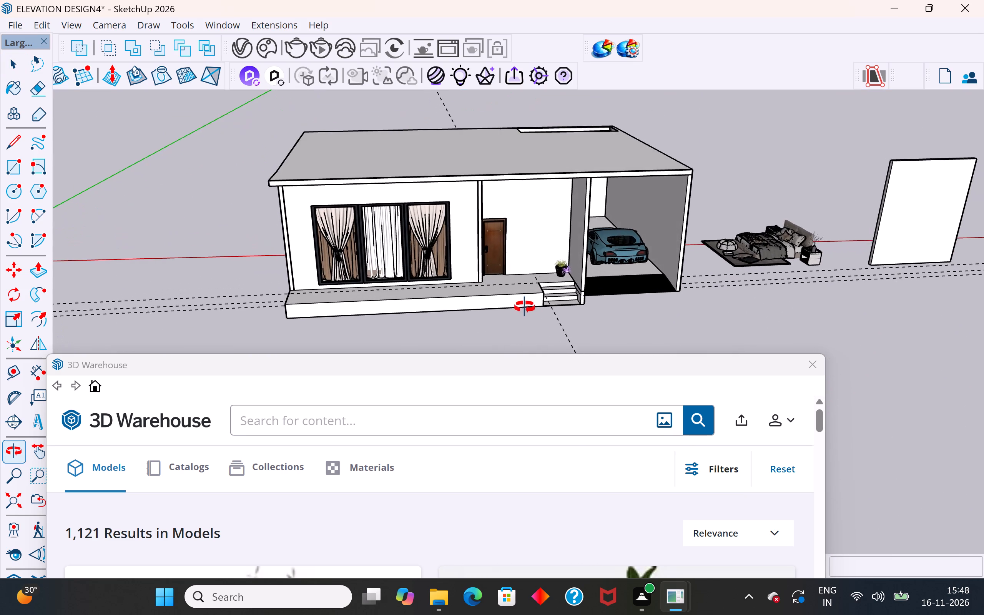
Inside the wall group, push the rear wall's underside up 6" to the slab's top level, and leave the group.
scroll(459, 211, "down", 2)
middle_click_drag(426, 256, 892, 239)
middle_click_drag(466, 238, 592, 186)
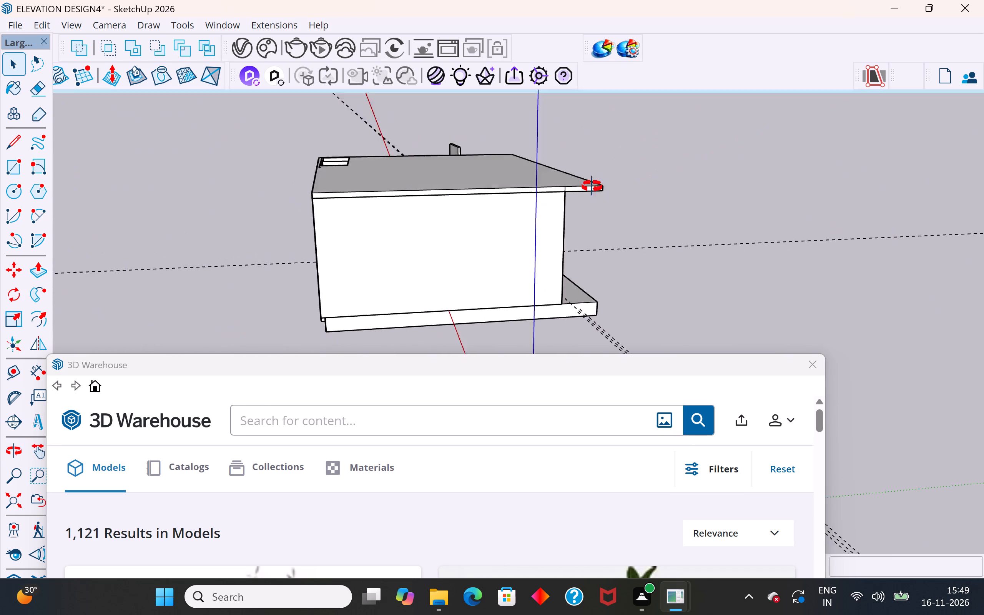
middle_click_drag(592, 186, 703, 162)
scroll(528, 282, "up", 4)
middle_click_drag(543, 249, 560, 176)
scroll(570, 140, "up", 5)
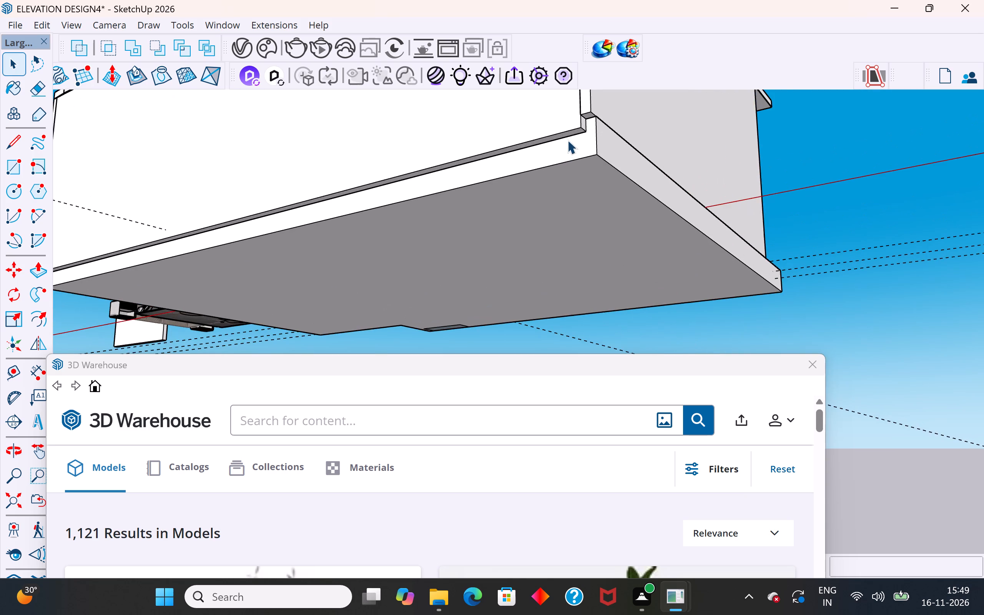
scroll(566, 130, "up", 4)
left_click(573, 133)
double_click(573, 133)
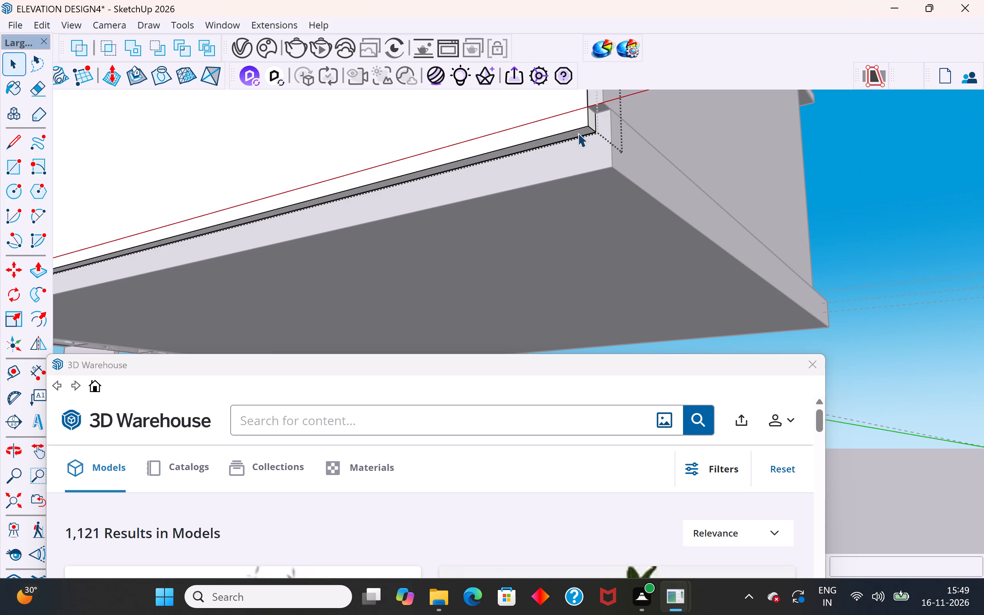
left_click(578, 133)
left_click(47, 269)
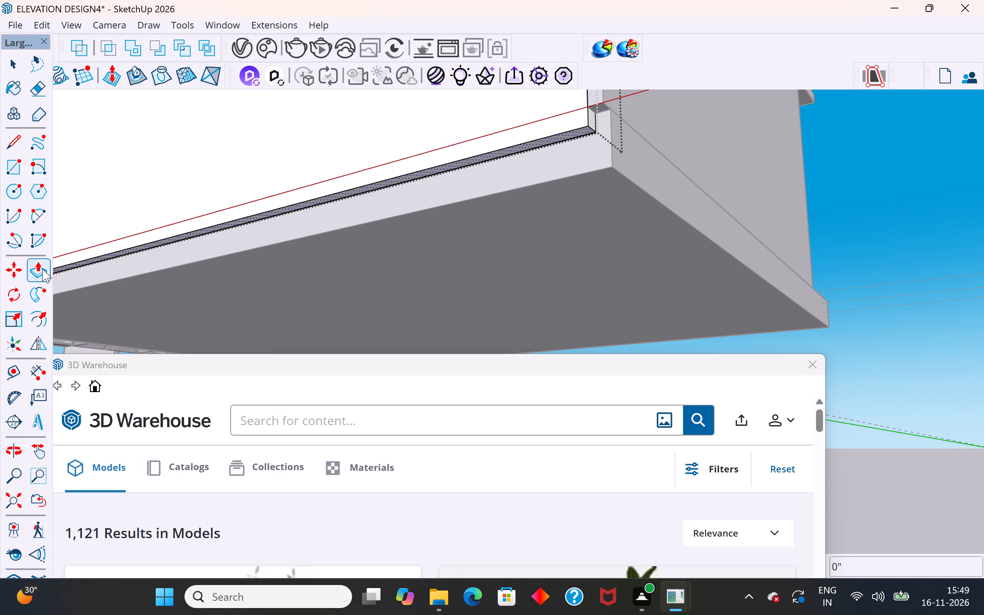
left_click(37, 269)
scroll(416, 289, "down", 4)
scroll(547, 196, "up", 7)
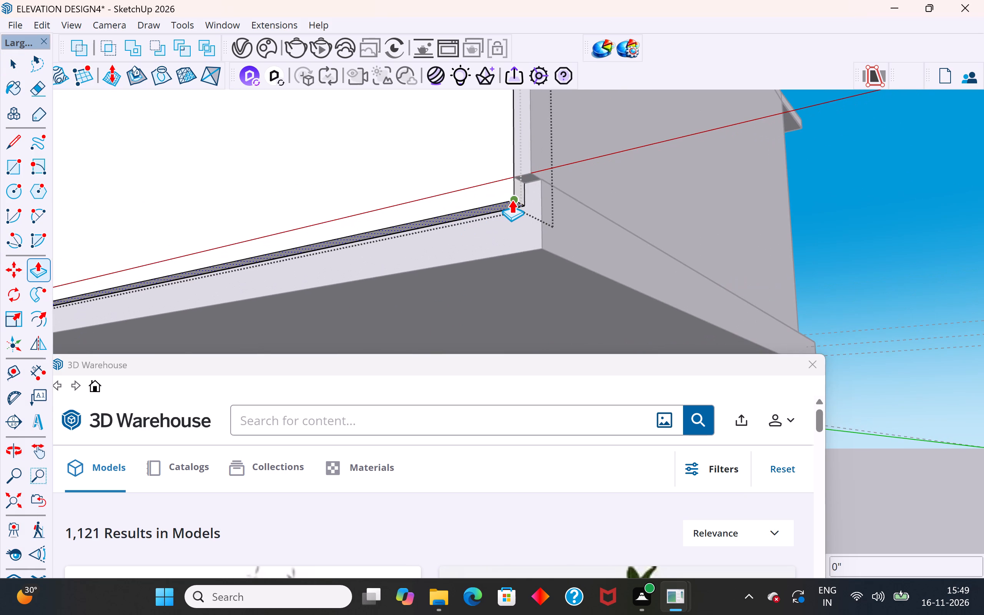
left_click(512, 199)
left_click(528, 175)
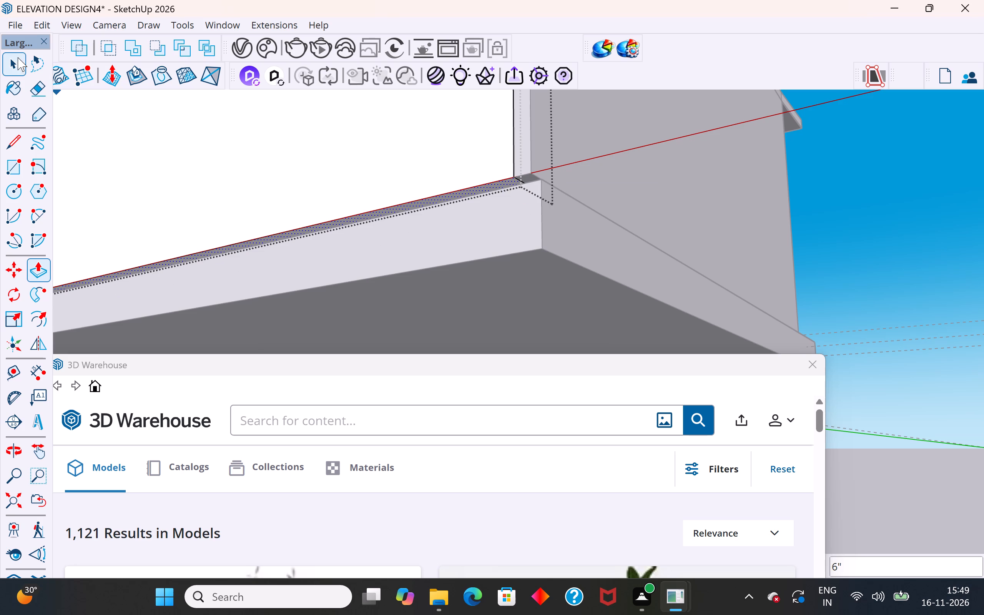
left_click(17, 57)
left_click(845, 229)
Inside the slab group, push the slab's rear side face in flush with the rear wall's outer face, and leave the group.
left_click(476, 199)
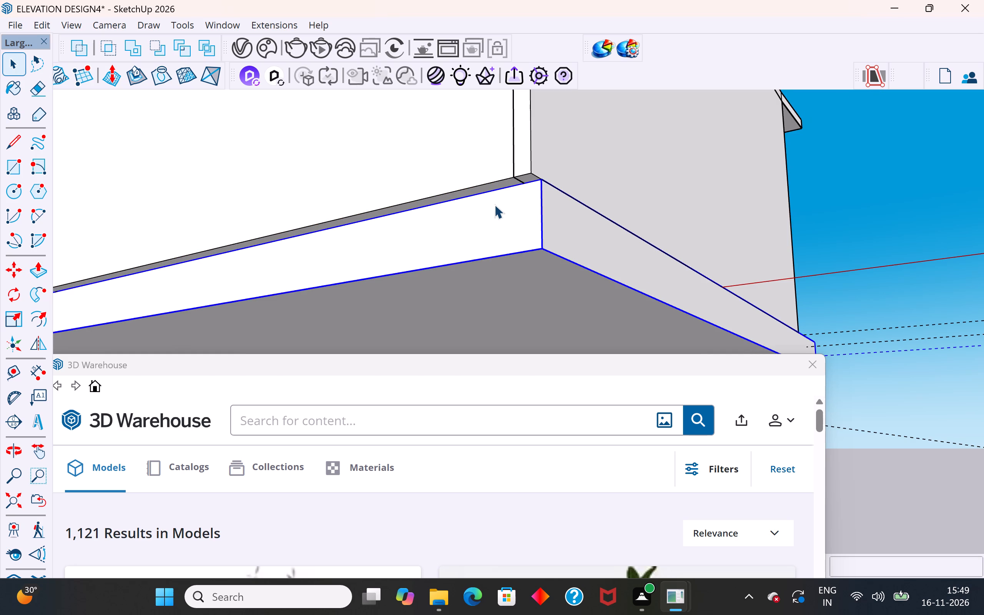
triple_click(494, 204)
left_click(505, 208)
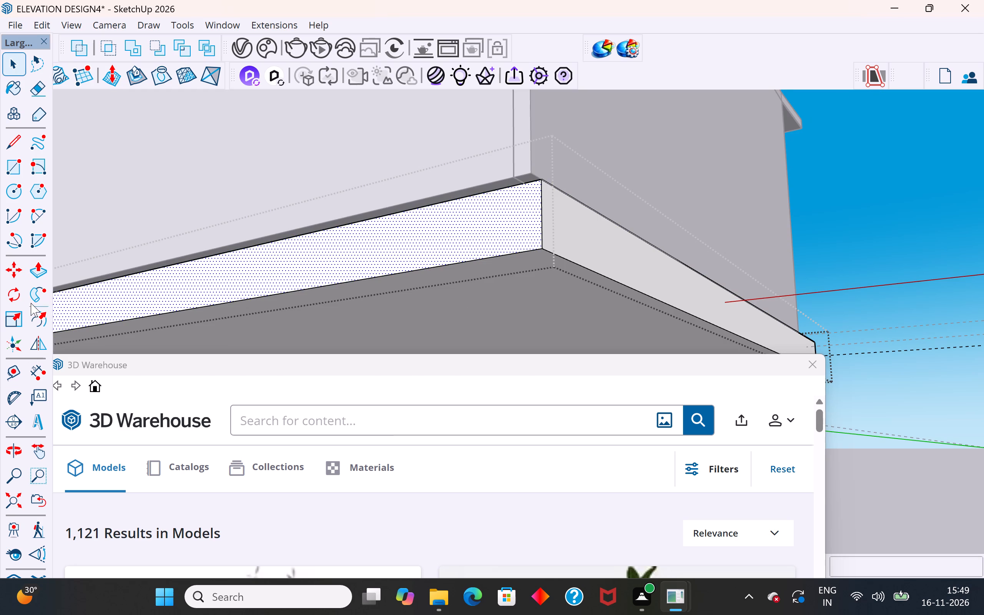
left_click(40, 276)
left_click(541, 180)
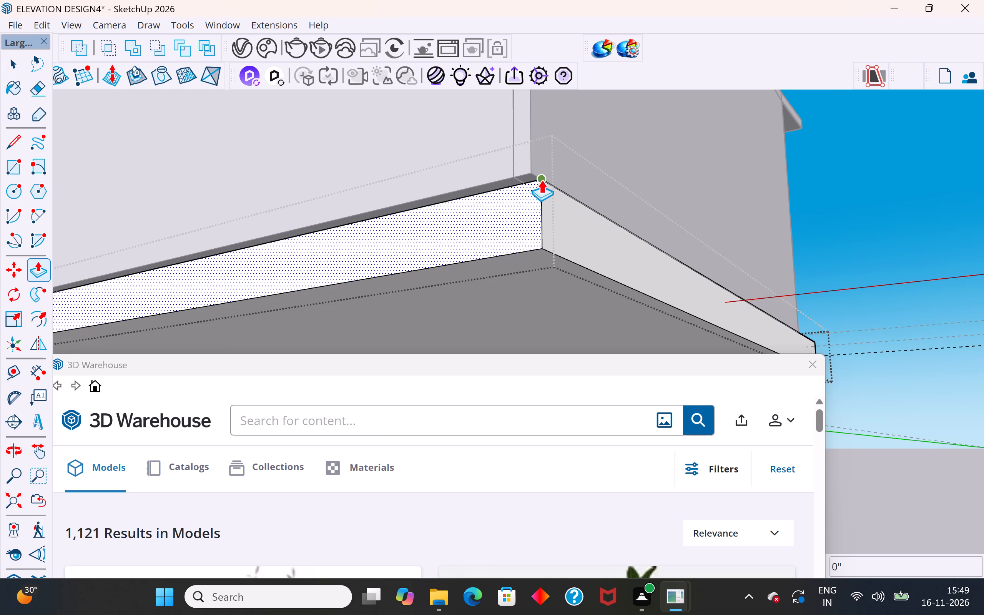
left_click(529, 171)
left_click(15, 70)
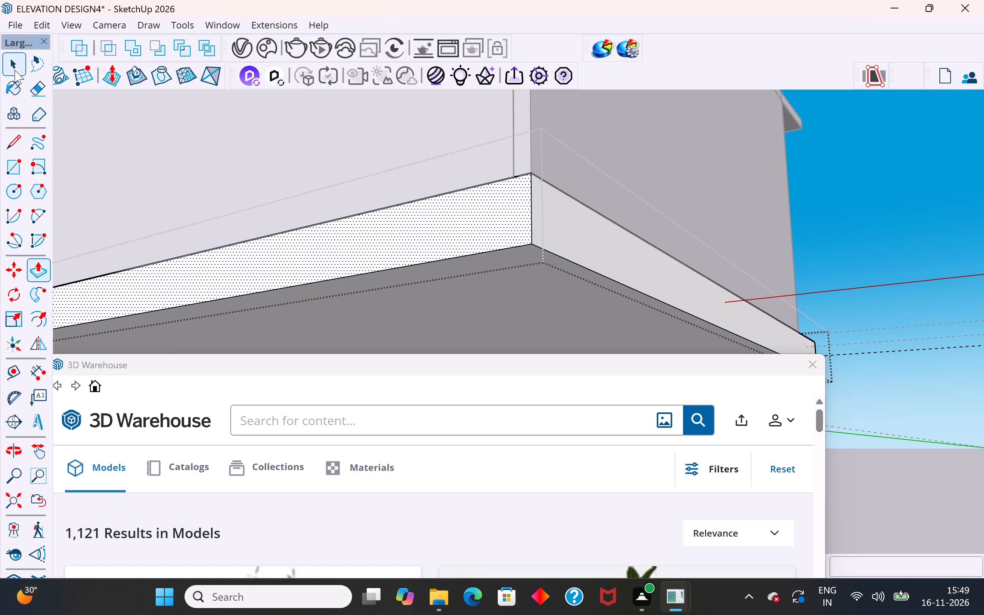
left_click(843, 232)
Inside the wall group, push the garage side wall's underside up 6" to the slab's top level, and leave the group.
scroll(661, 313, "down", 12)
middle_click_drag(559, 203, 824, 322)
scroll(502, 181, "down", 5)
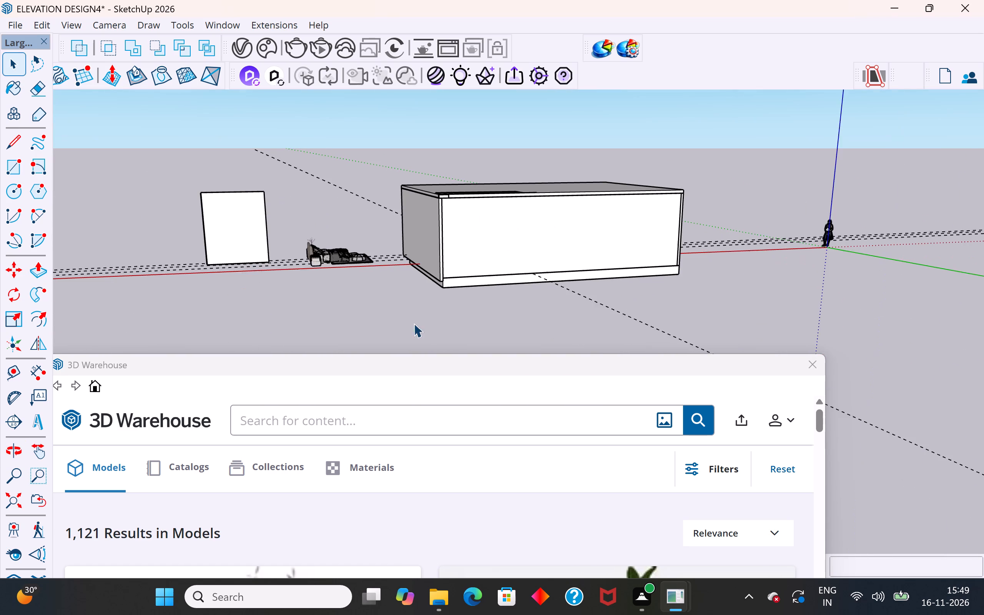
scroll(417, 319, "up", 10)
middle_click_drag(451, 291, 525, 238)
scroll(510, 218, "up", 4)
middle_click_drag(498, 190, 430, 130)
scroll(426, 260, "down", 4)
scroll(391, 200, "up", 8)
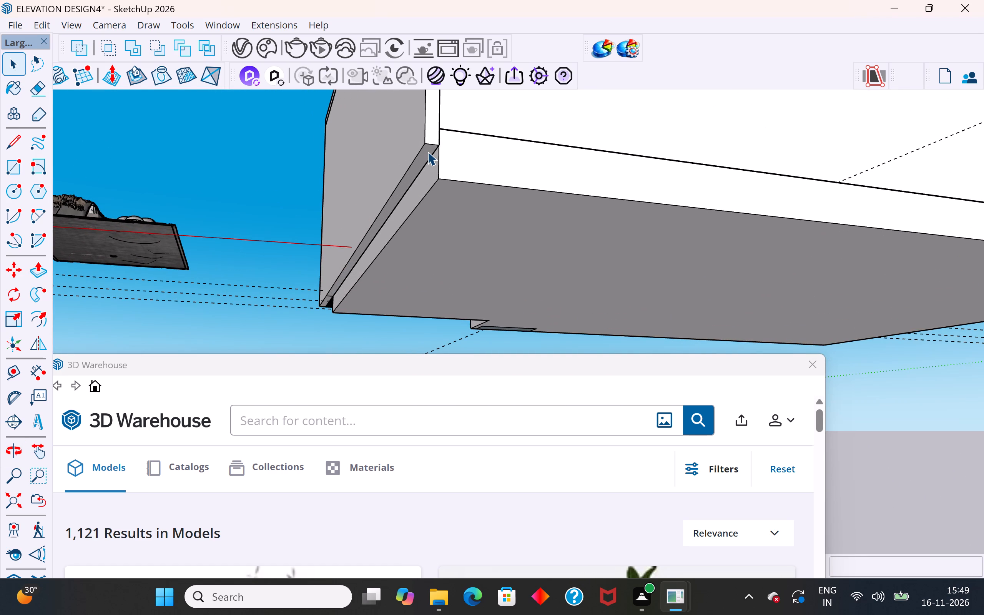
left_click(428, 151)
left_click(429, 150)
left_click(430, 148)
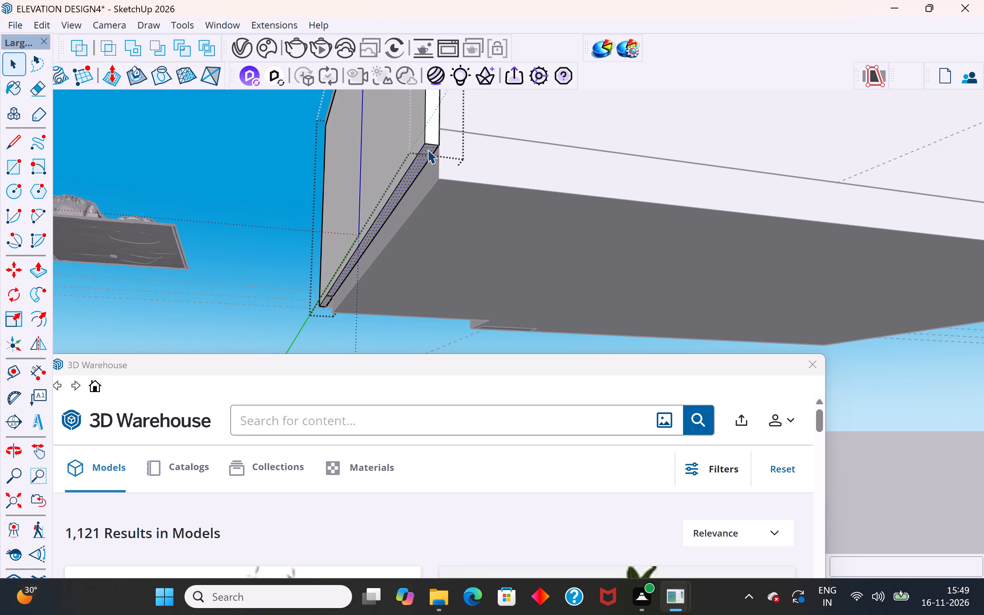
left_click(38, 275)
scroll(425, 147, "up", 5)
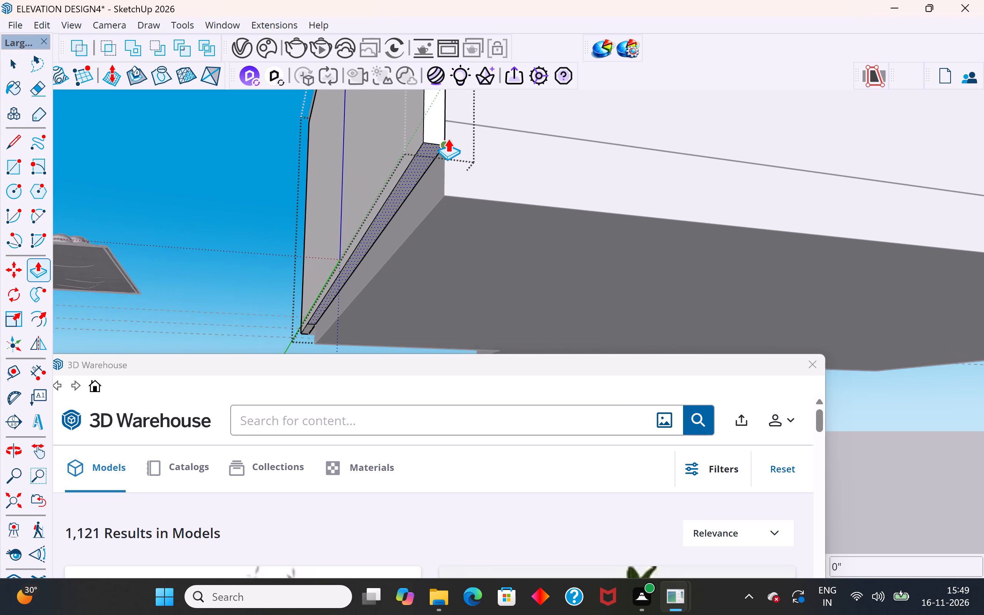
scroll(448, 138, "up", 2)
left_click(444, 146)
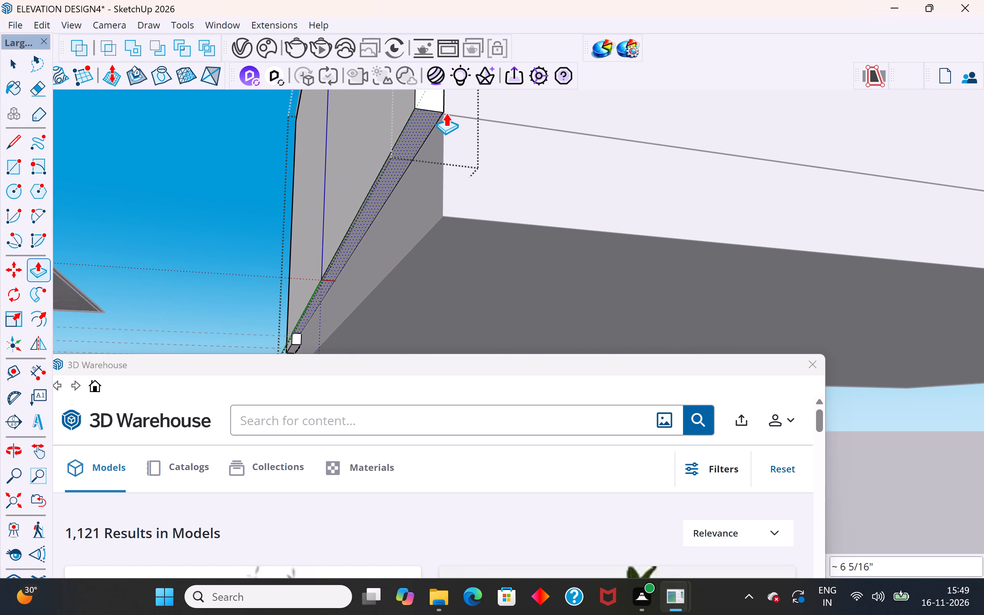
scroll(446, 113, "up", 5)
left_click(450, 115)
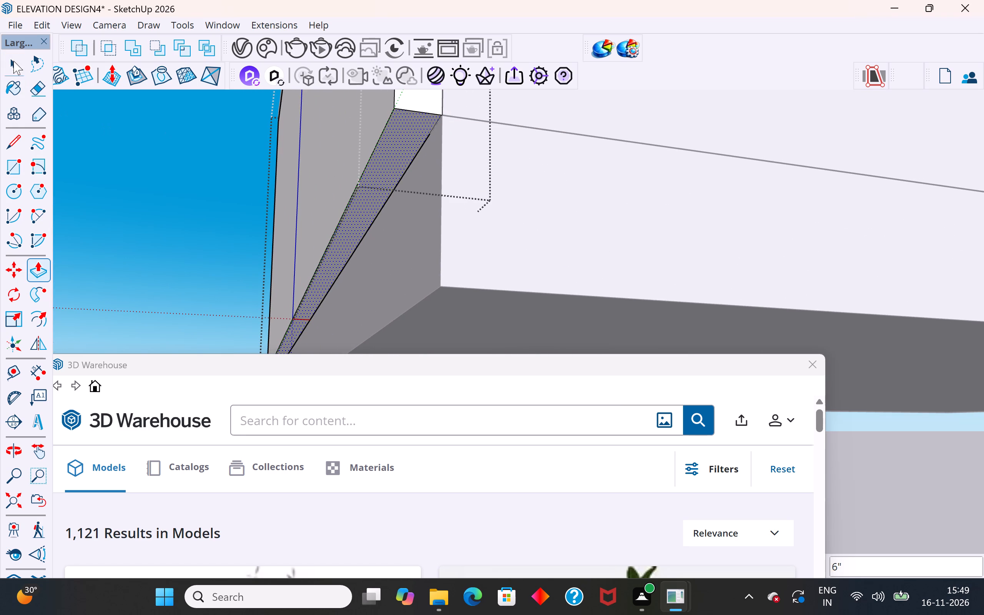
left_click(13, 60)
left_click(159, 207)
Inside the slab group, push the slab's garage-side face in 5" flush with the garage side wall's outer face, and leave the group.
left_click(419, 205)
double_click(419, 205)
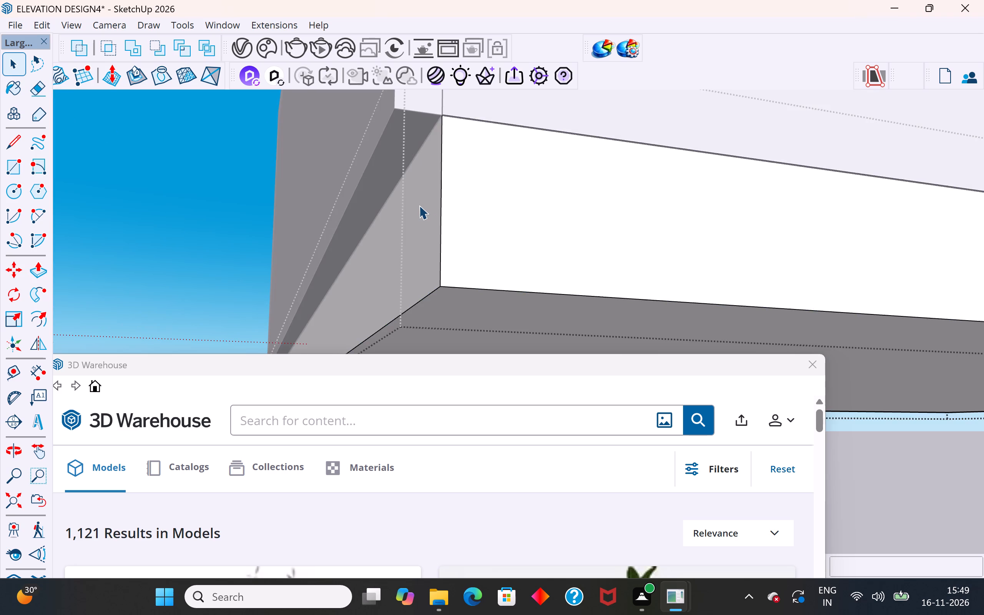
left_click(425, 214)
left_click(46, 268)
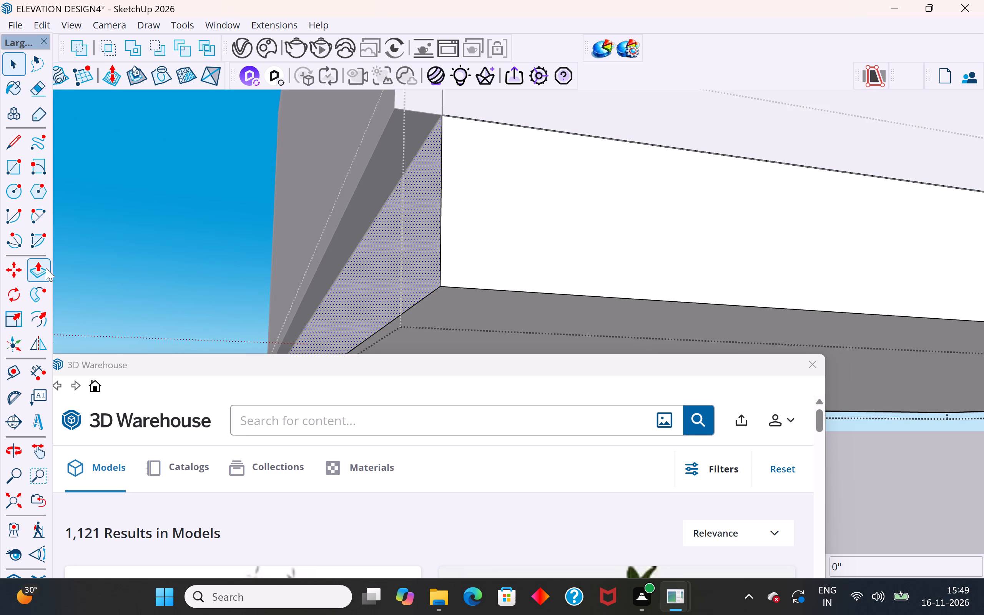
left_click(439, 121)
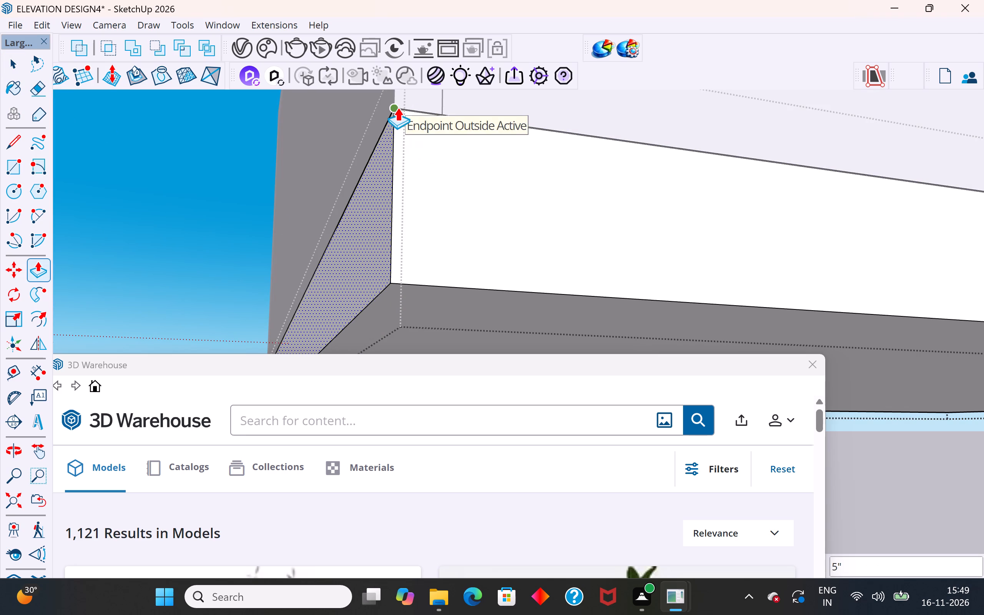
left_click(397, 107)
left_click(13, 60)
left_click(153, 161)
Inside the wall group, pull the underside of the garage side wall's front part down 1' to the slab's bottom level, and leave the group.
scroll(500, 176, "down", 4)
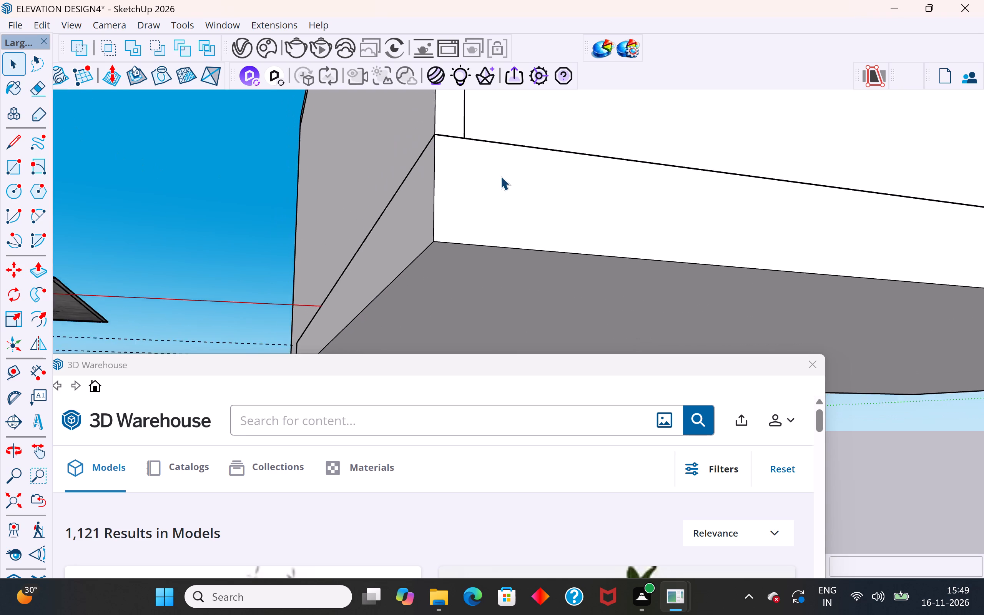
scroll(500, 176, "down", 7)
middle_click_drag(500, 176, 519, 288)
scroll(526, 209, "down", 12)
middle_click_drag(341, 256, 362, 266)
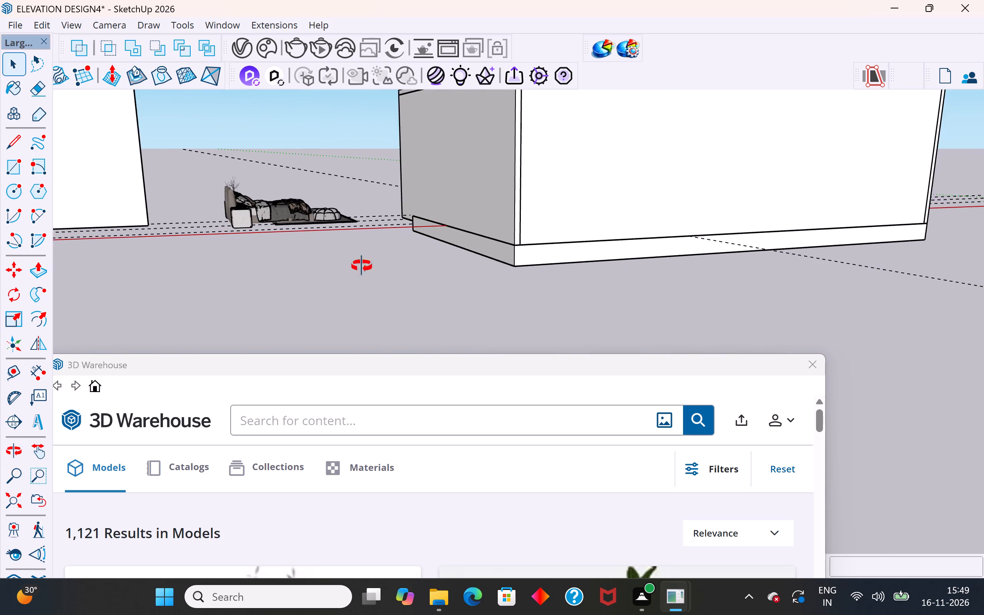
middle_click_drag(362, 266, 579, 353)
middle_click_drag(364, 264, 755, 302)
middle_click_drag(531, 327, 552, 262)
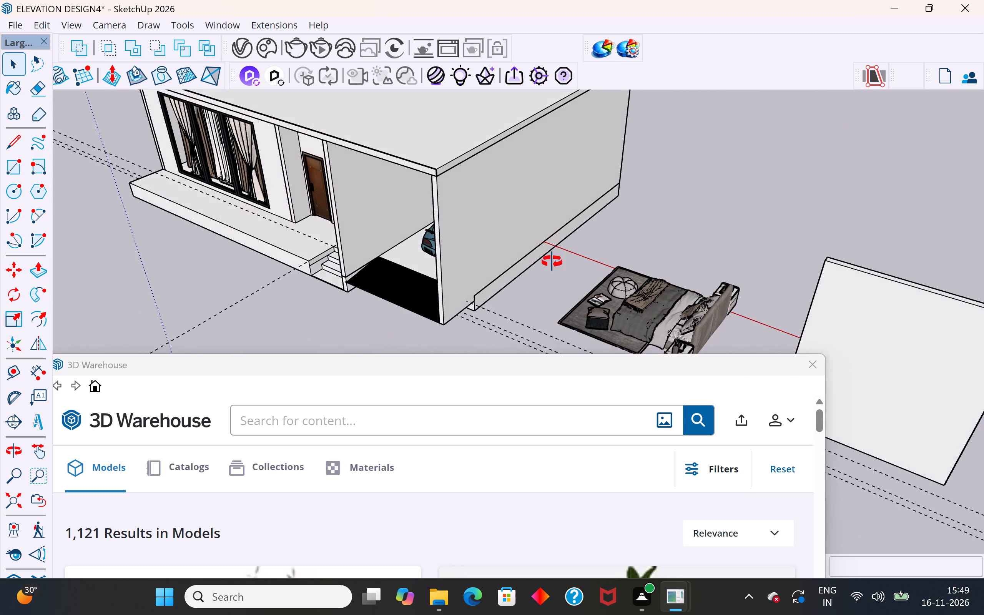
middle_click_drag(552, 262, 554, 252)
scroll(423, 306, "up", 4)
middle_click_drag(452, 293, 449, 218)
scroll(475, 248, "up", 4)
scroll(525, 244, "up", 3)
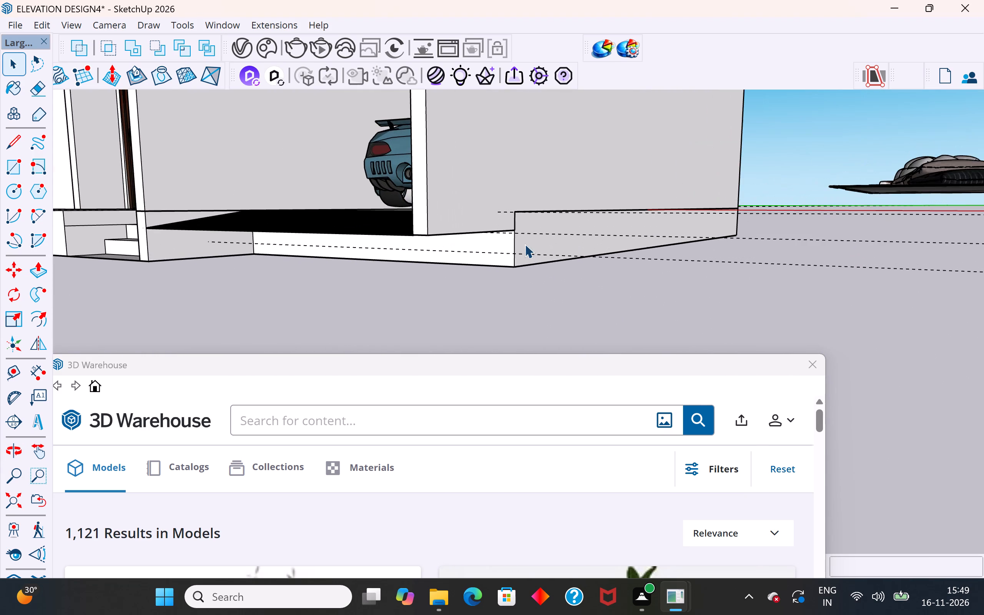
middle_click_drag(503, 223, 504, 191)
scroll(455, 241, "up", 2)
middle_click_drag(469, 213, 536, 172)
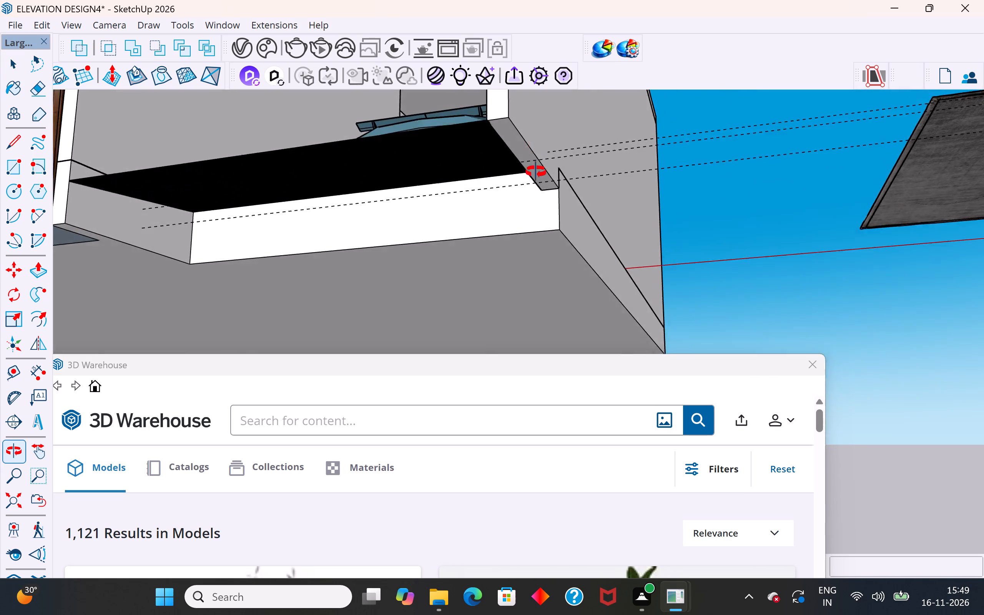
middle_click_drag(536, 172, 514, 187)
scroll(510, 183, "up", 4)
left_click(511, 178)
double_click(487, 171)
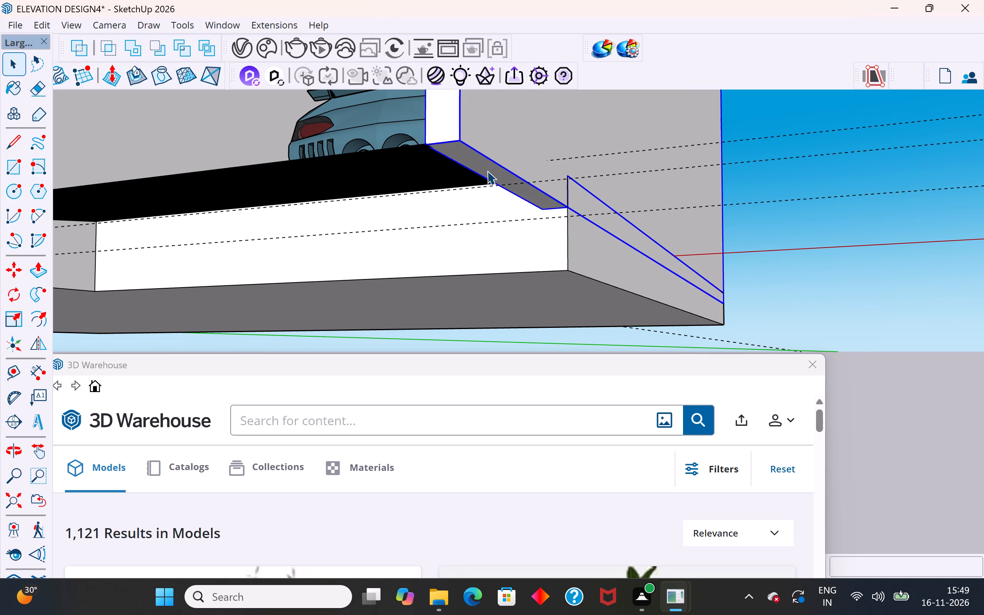
left_click(486, 162)
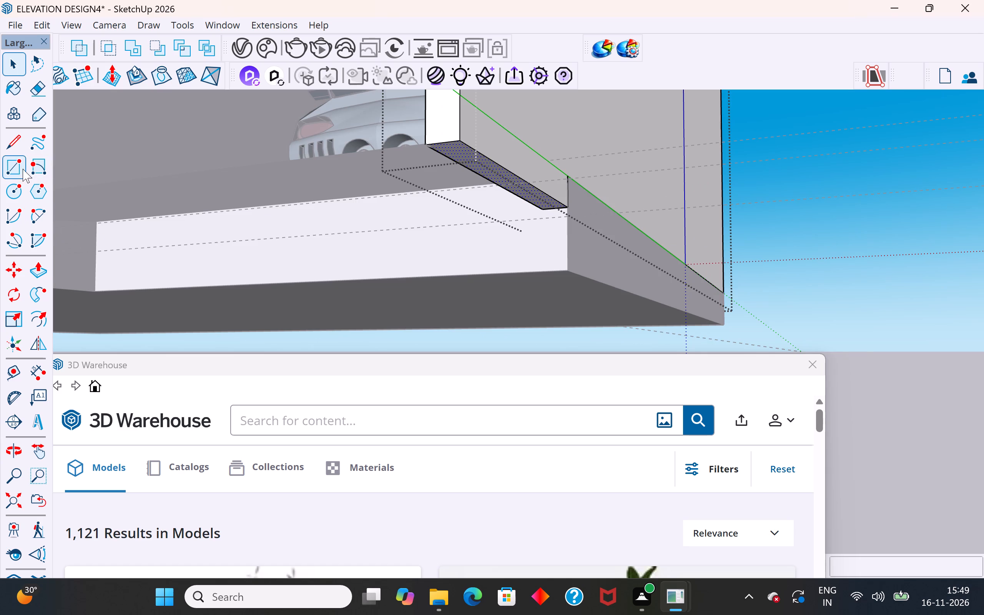
left_click(36, 274)
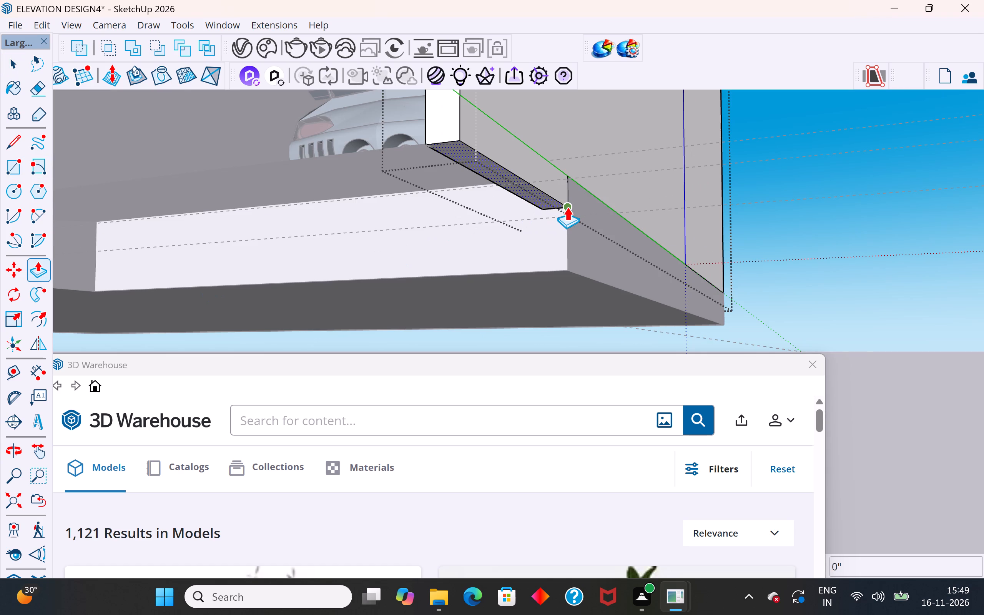
left_click(567, 207)
left_click(572, 273)
scroll(580, 168, "down", 4)
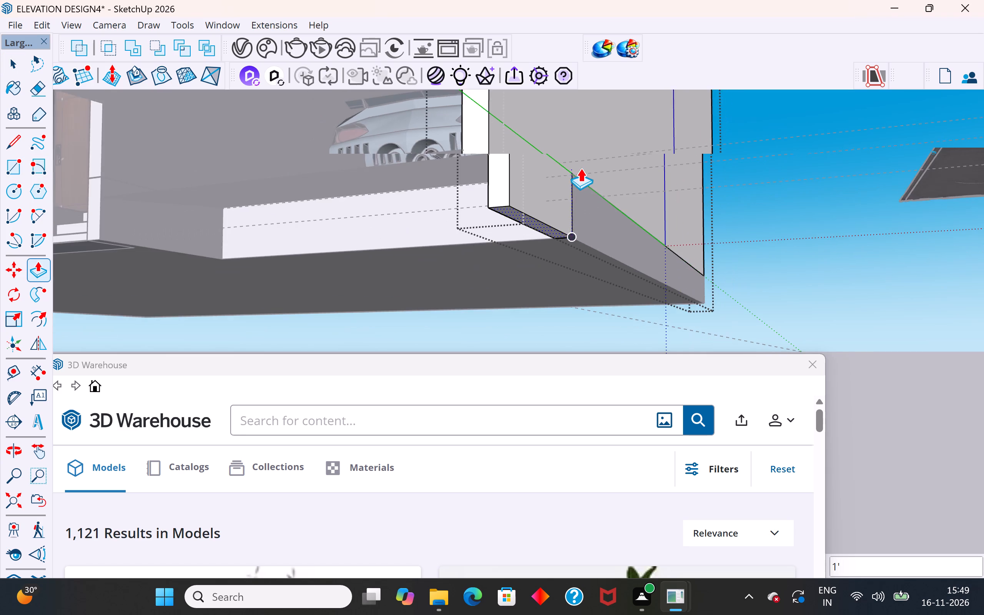
middle_click_drag(580, 178, 600, 280)
scroll(627, 126, "down", 3)
middle_click_drag(562, 208, 726, 224)
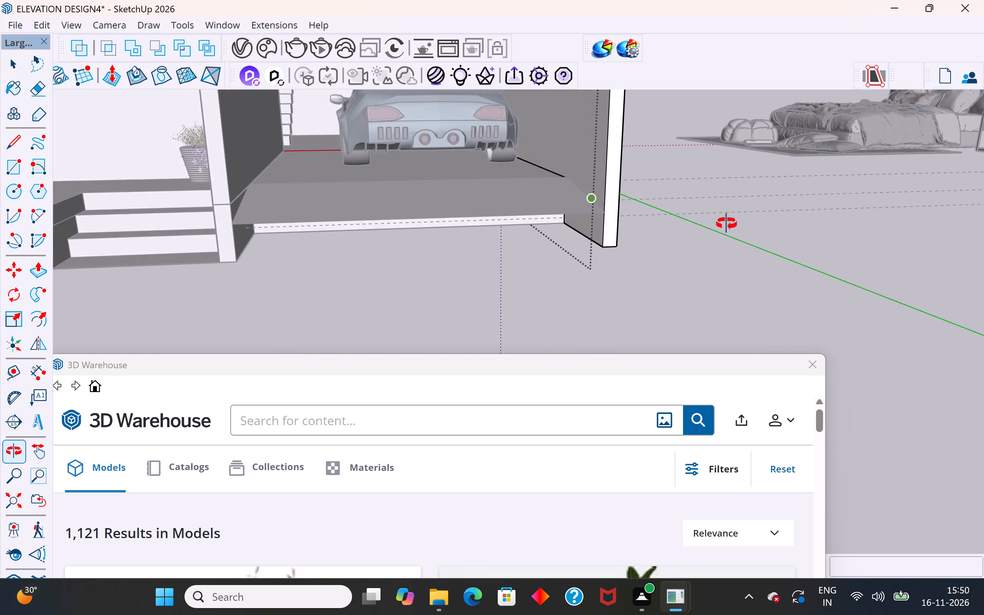
middle_click_drag(726, 224, 779, 258)
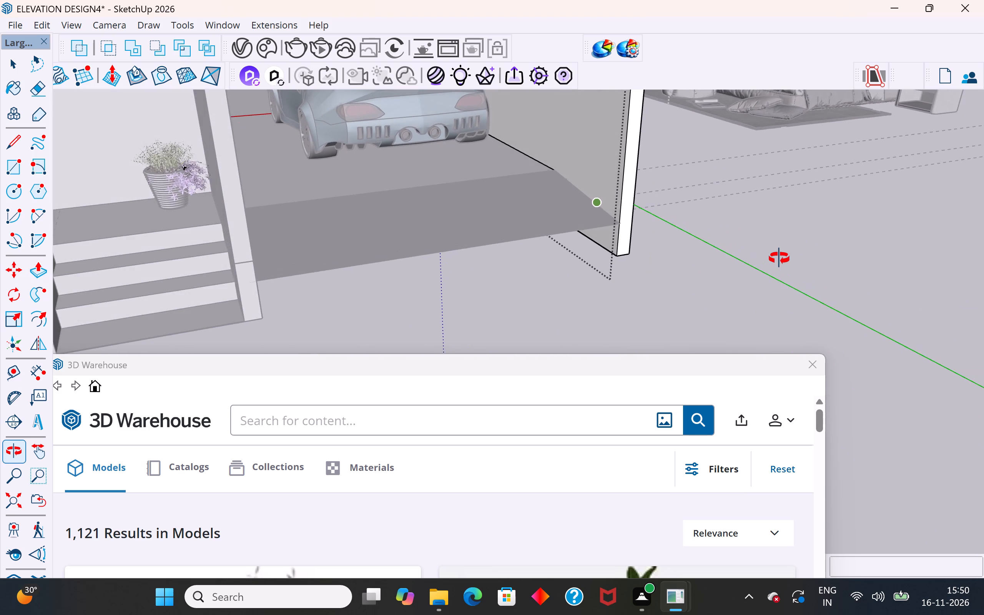
middle_click_drag(779, 258, 715, 250)
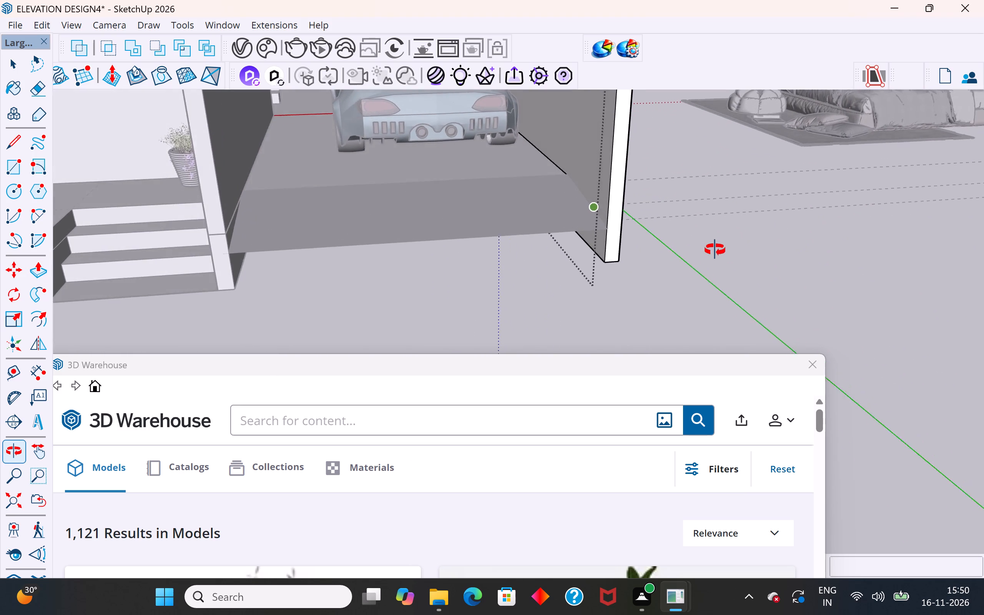
middle_click_drag(715, 250, 705, 252)
left_click(10, 63)
left_click(727, 222)
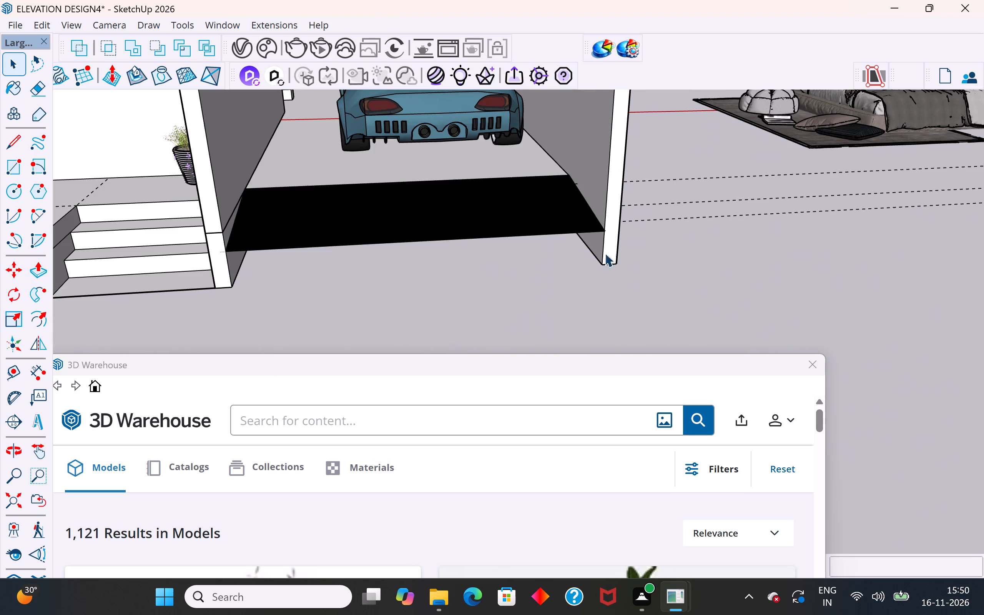
Rotate the dark garage entrance strip about 13.3° downward around its inner edge, aligning its front with the bottom corner of the wall beside the steps.
left_click(487, 223)
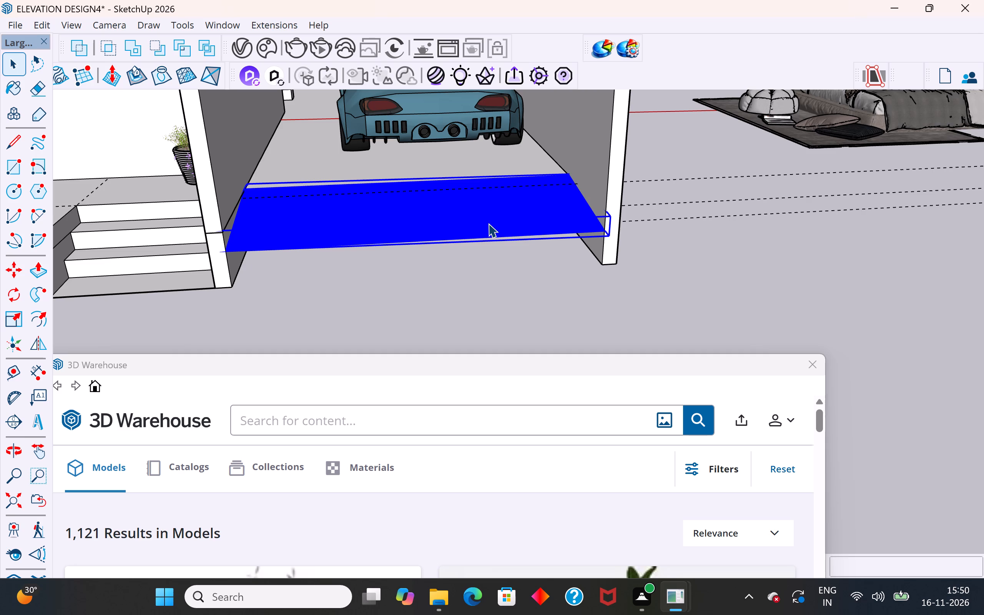
middle_click_drag(470, 219, 250, 209)
scroll(352, 188, "up", 4)
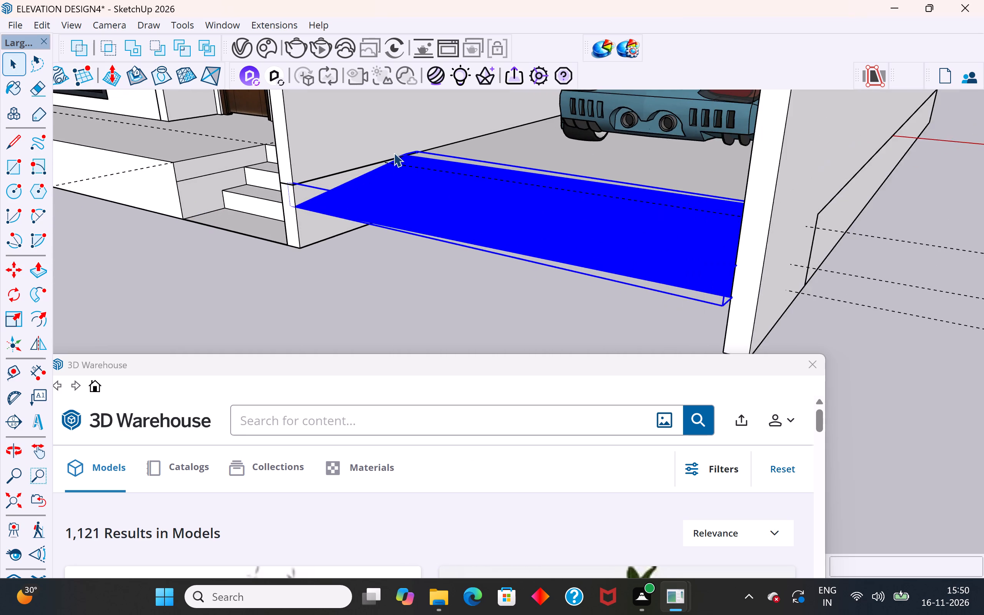
scroll(394, 153, "up", 2)
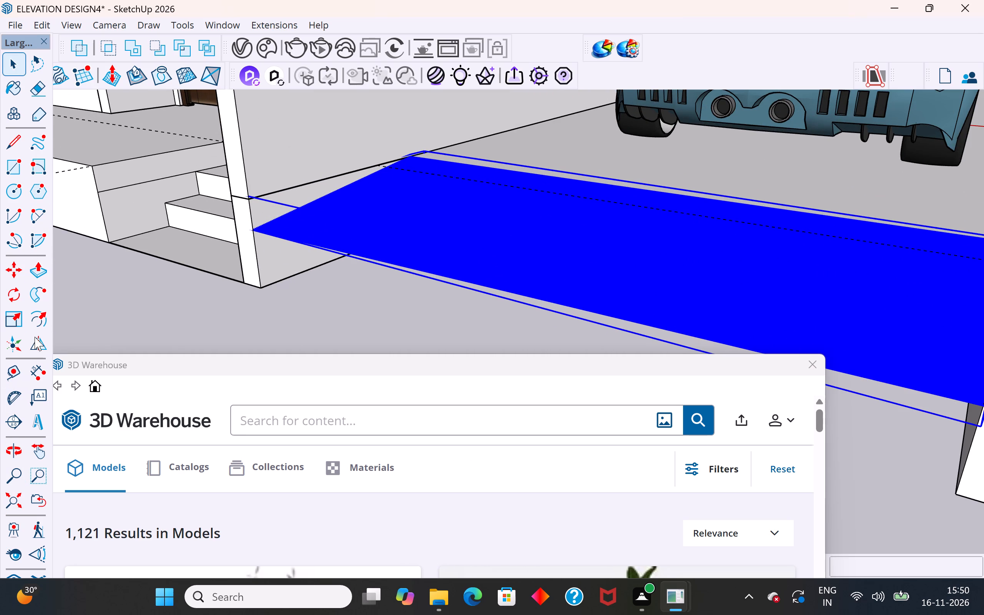
left_click(16, 293)
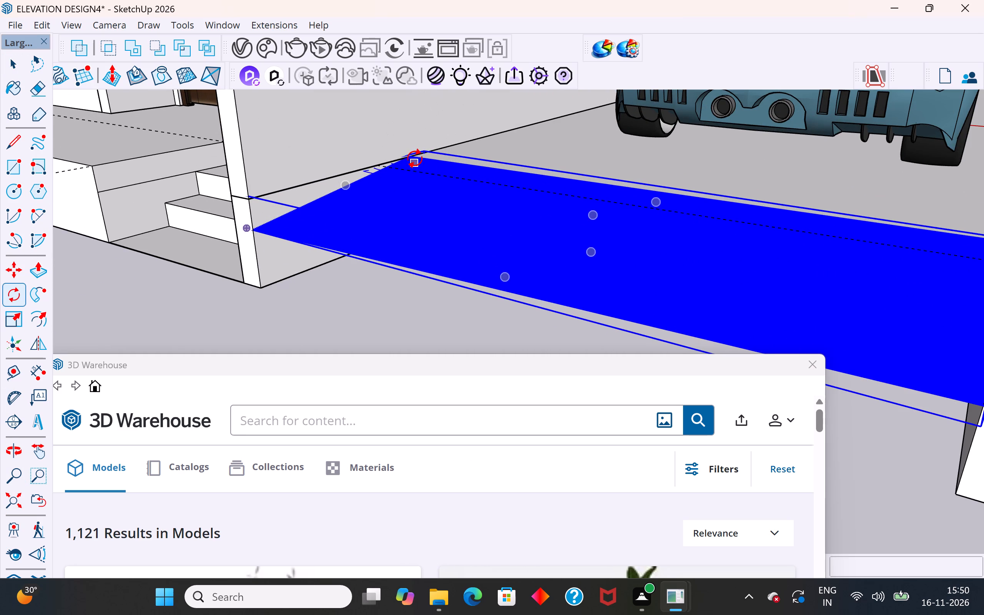
scroll(417, 156, "up", 5)
middle_click_drag(420, 161, 381, 237)
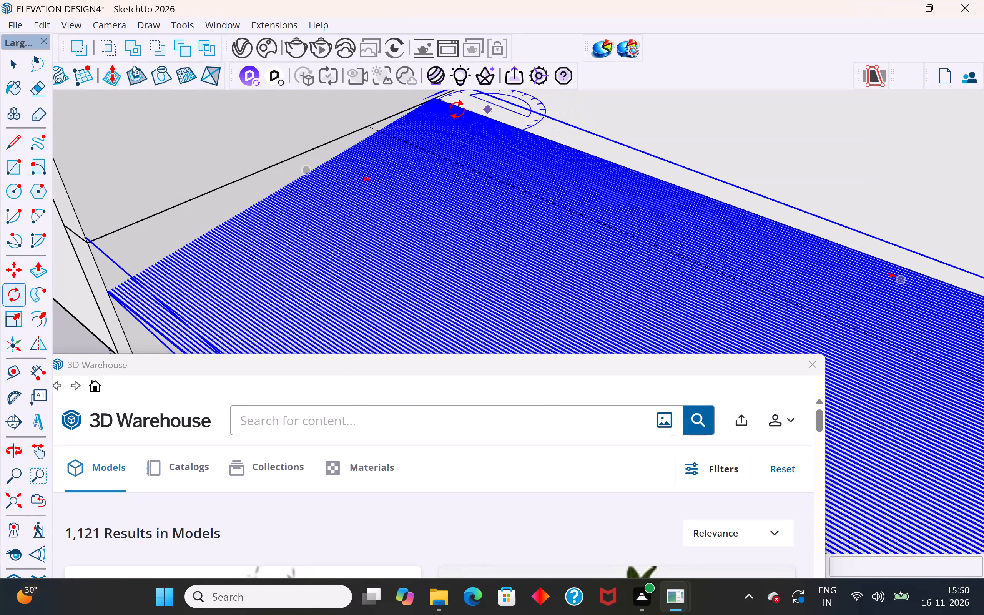
scroll(472, 316, "down", 4)
scroll(447, 144, "up", 3)
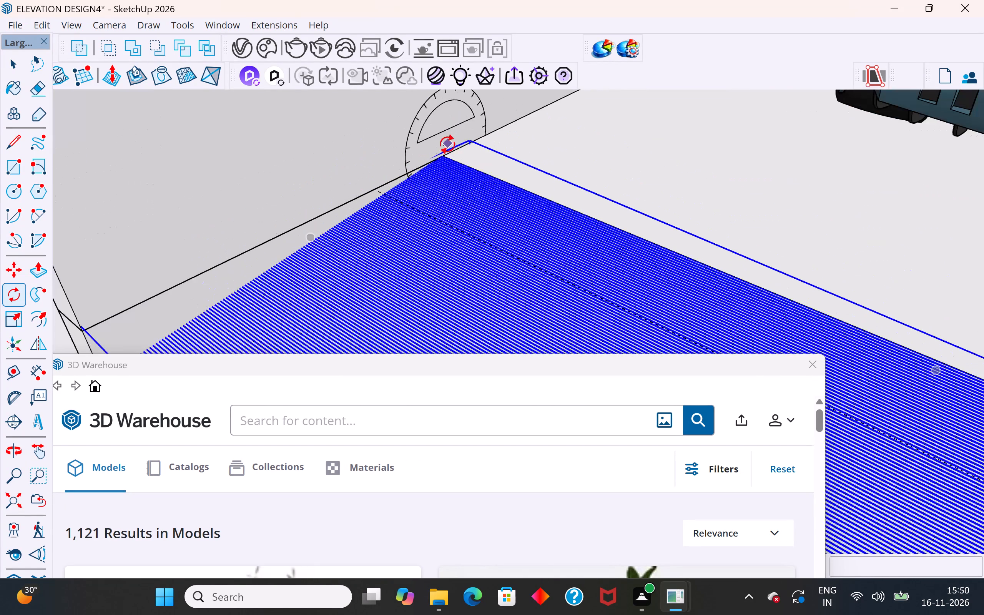
left_click(436, 151)
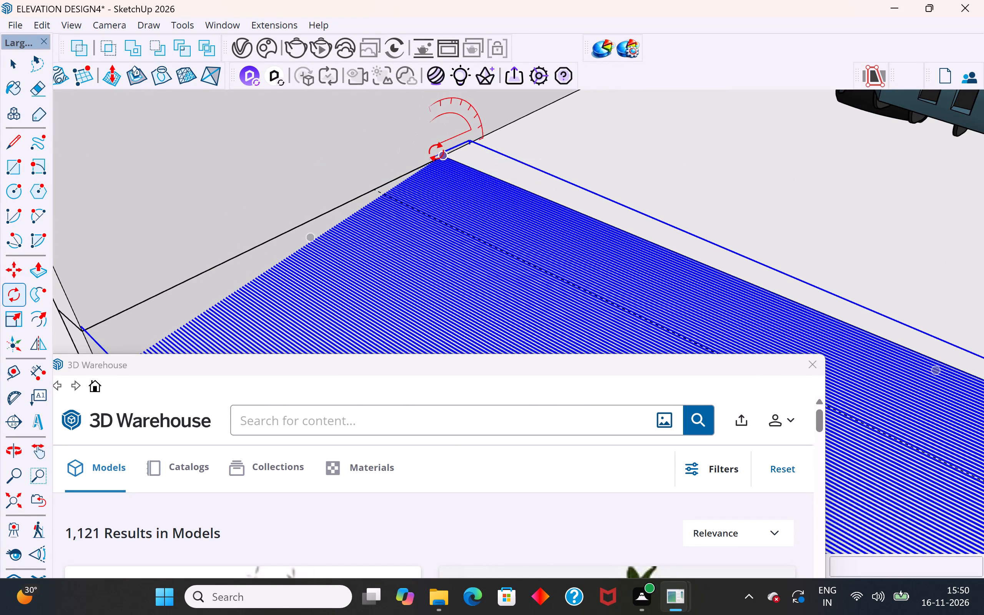
scroll(436, 151, "down", 4)
left_click(229, 297)
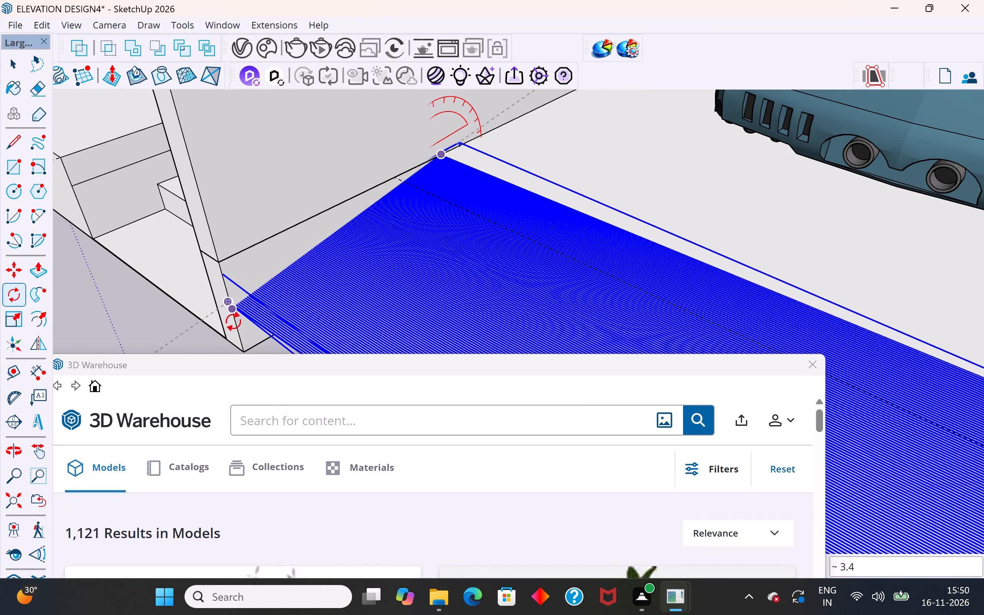
middle_click_drag(255, 341, 303, 277)
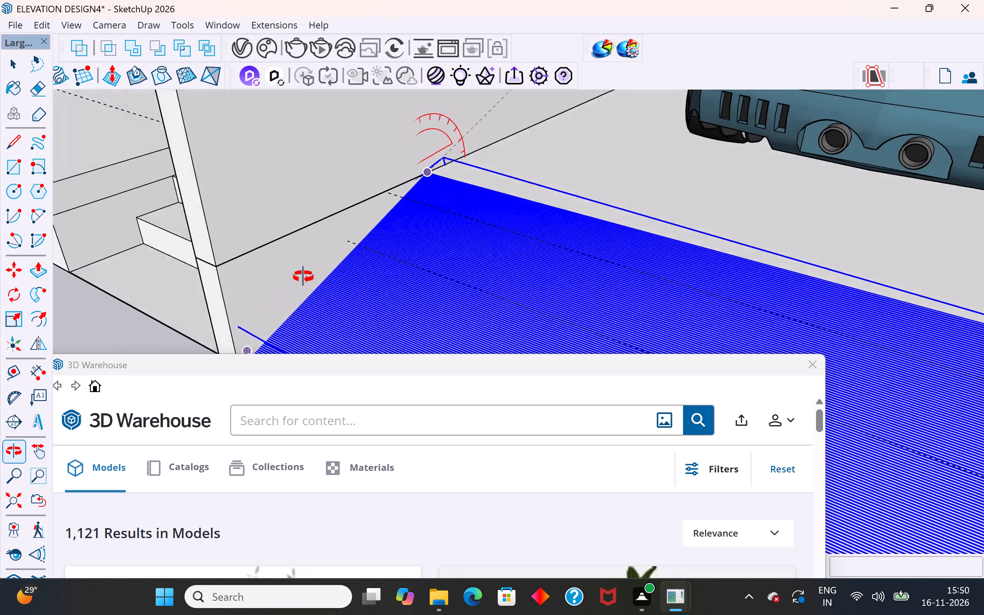
middle_click_drag(303, 277, 320, 247)
scroll(320, 246, "down", 3)
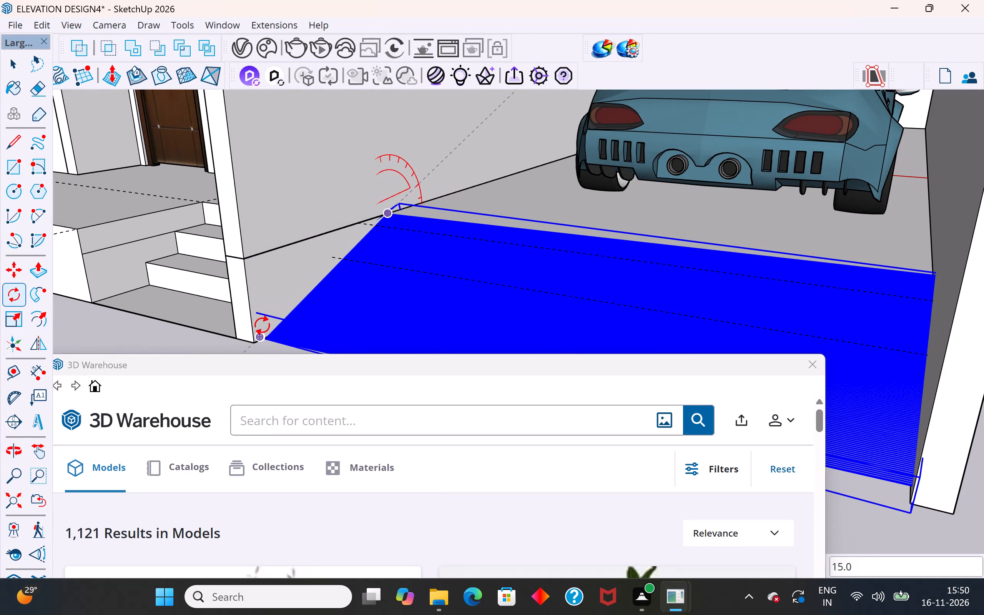
scroll(257, 345, "up", 2)
middle_click_drag(257, 345, 281, 278)
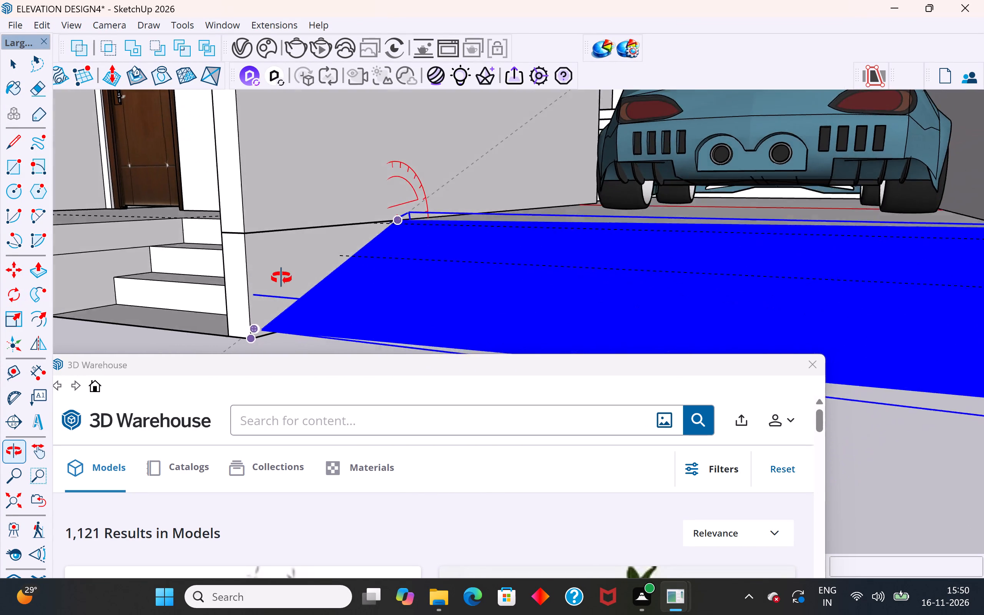
middle_click_drag(281, 278, 283, 270)
scroll(263, 321, "up", 6)
scroll(250, 342, "down", 4)
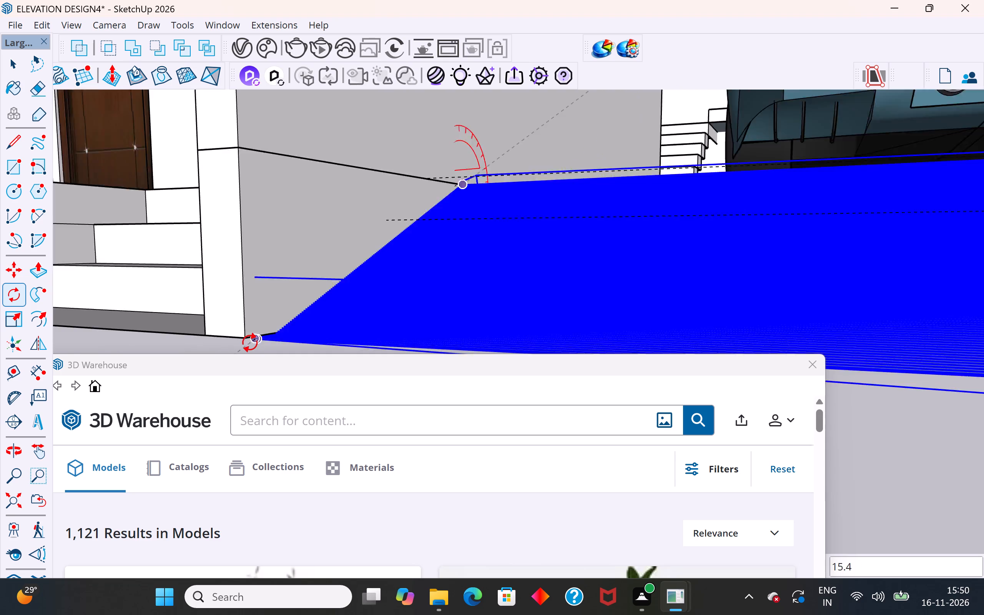
scroll(250, 342, "up", 4)
scroll(250, 342, "down", 2)
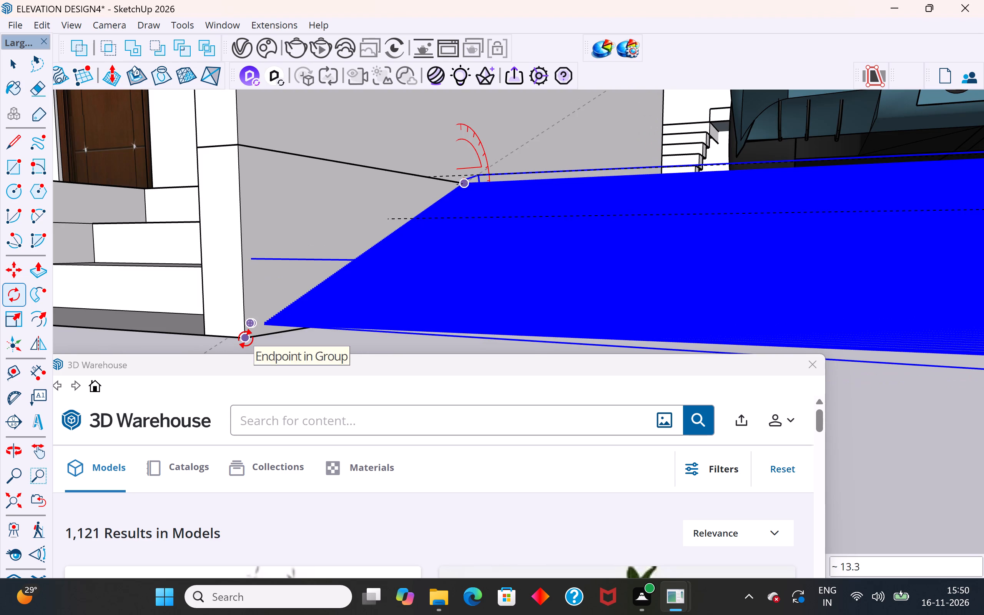
left_click(246, 338)
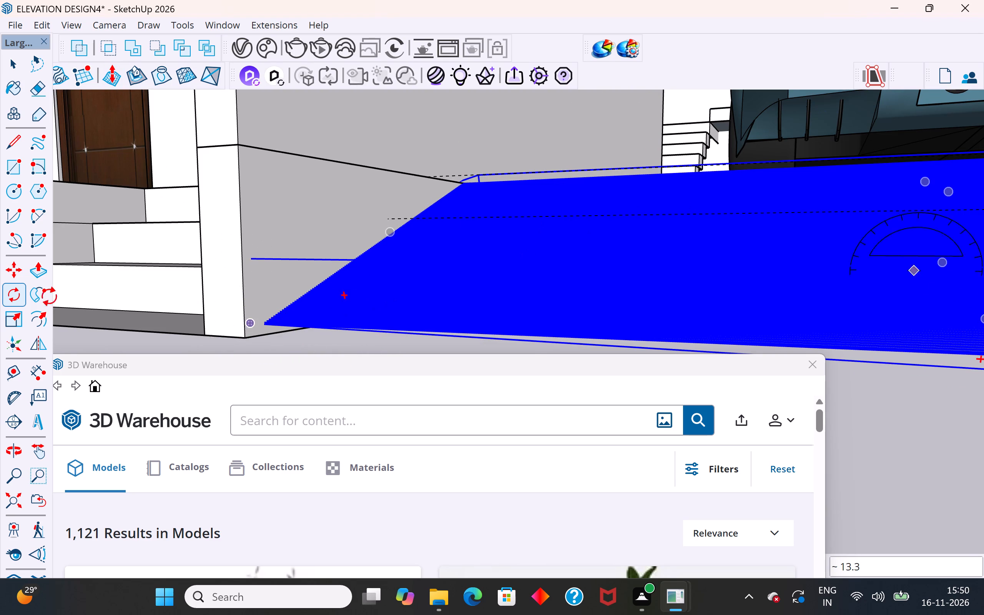
left_click(13, 64)
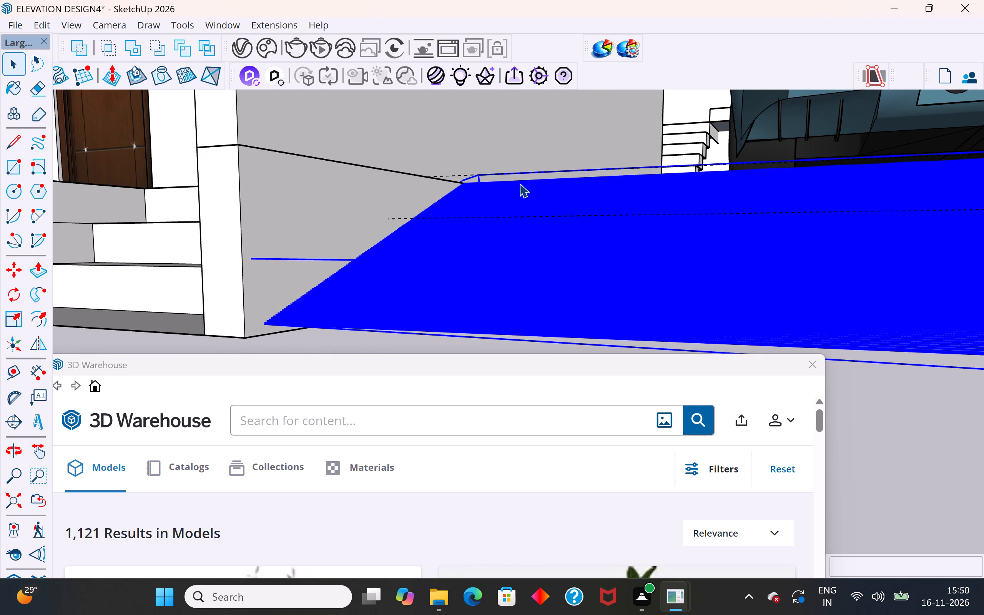
scroll(518, 184, "down", 9)
middle_click_drag(517, 218, 505, 287)
left_click(515, 322)
Explode the sloped garage entrance strip's group into loose geometry, and clear the selection.
scroll(517, 238, "down", 3)
middle_click_drag(523, 262, 524, 278)
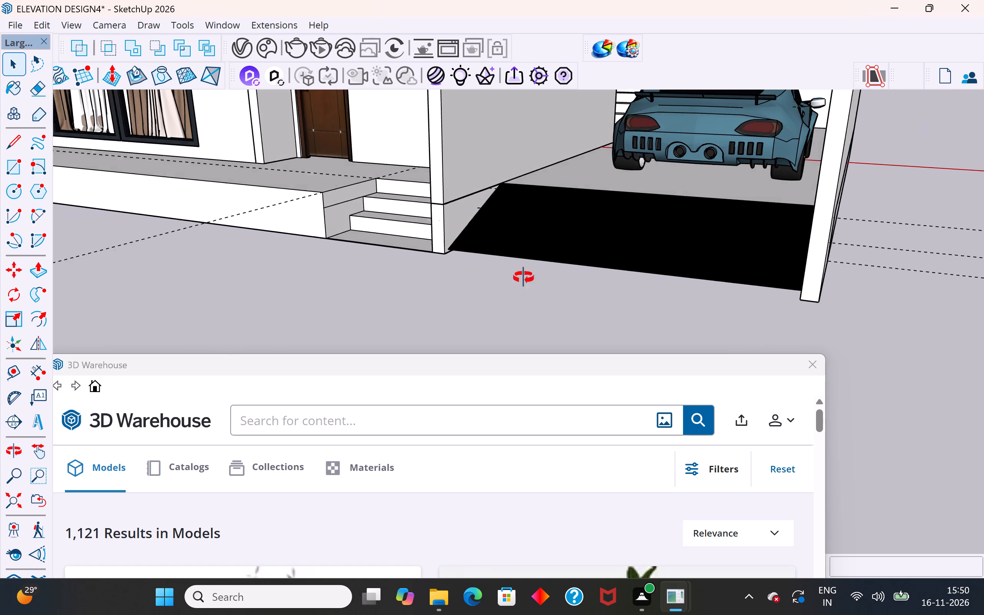
middle_click_drag(524, 278, 841, 241)
scroll(738, 200, "up", 3)
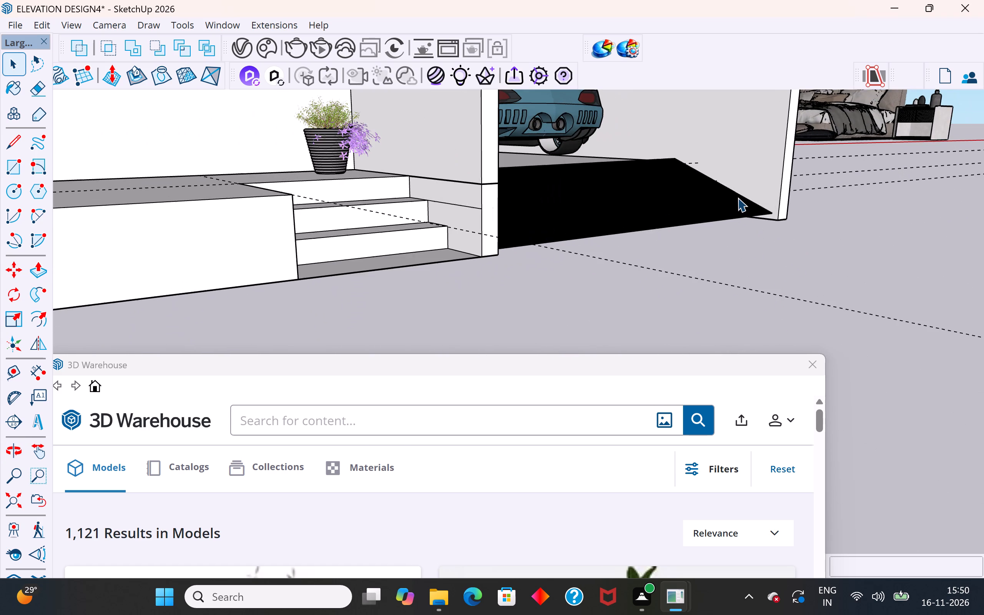
scroll(752, 209, "up", 13)
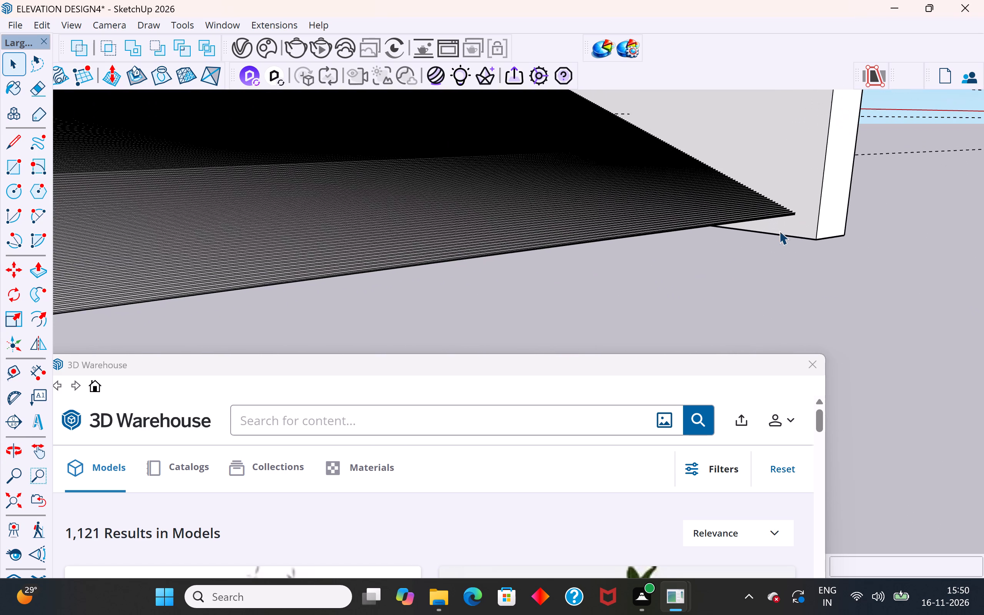
left_click(778, 212)
scroll(778, 212, "up", 1)
right_click(778, 212)
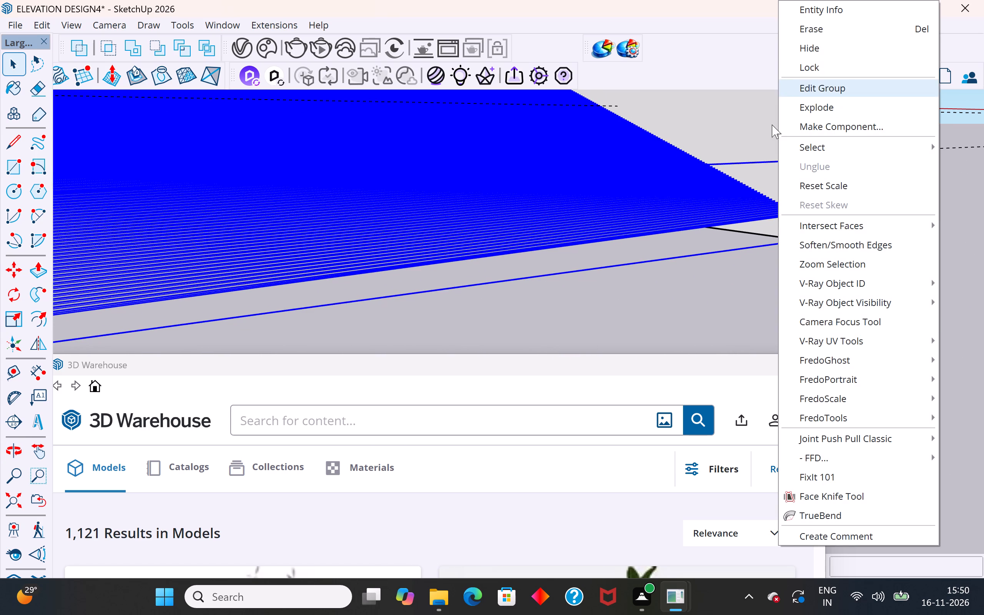
left_click(844, 103)
left_click(868, 171)
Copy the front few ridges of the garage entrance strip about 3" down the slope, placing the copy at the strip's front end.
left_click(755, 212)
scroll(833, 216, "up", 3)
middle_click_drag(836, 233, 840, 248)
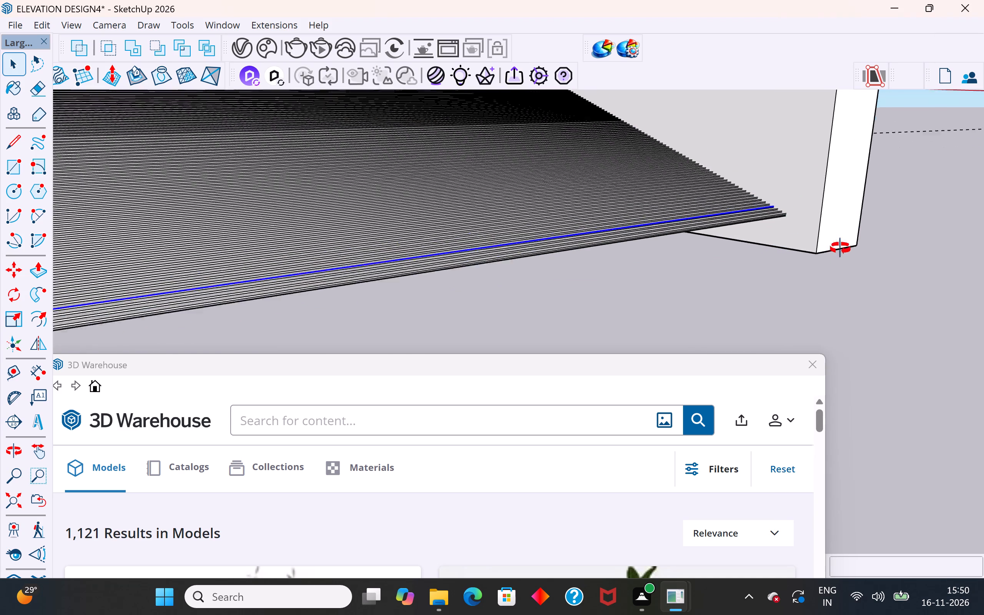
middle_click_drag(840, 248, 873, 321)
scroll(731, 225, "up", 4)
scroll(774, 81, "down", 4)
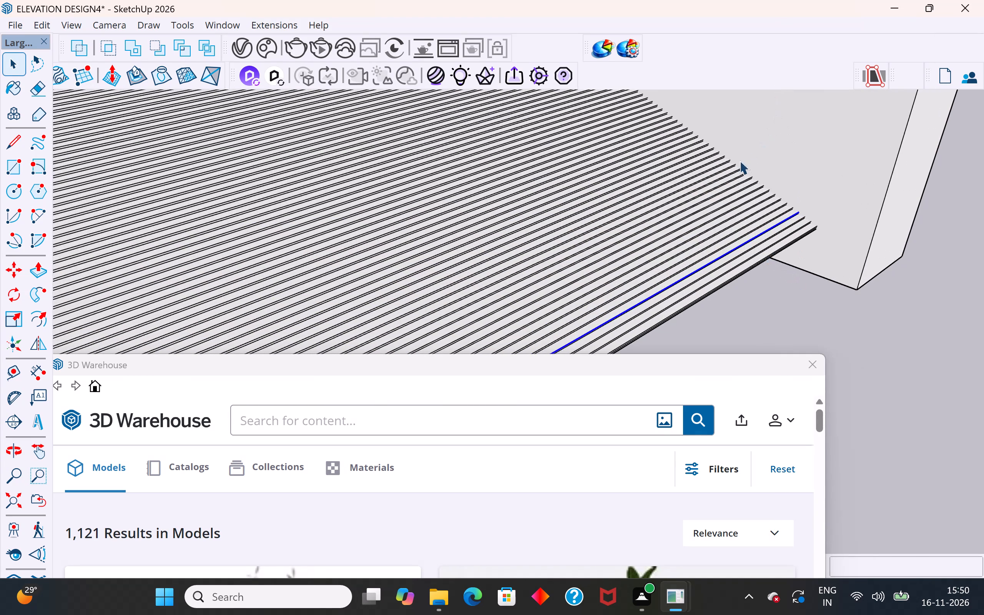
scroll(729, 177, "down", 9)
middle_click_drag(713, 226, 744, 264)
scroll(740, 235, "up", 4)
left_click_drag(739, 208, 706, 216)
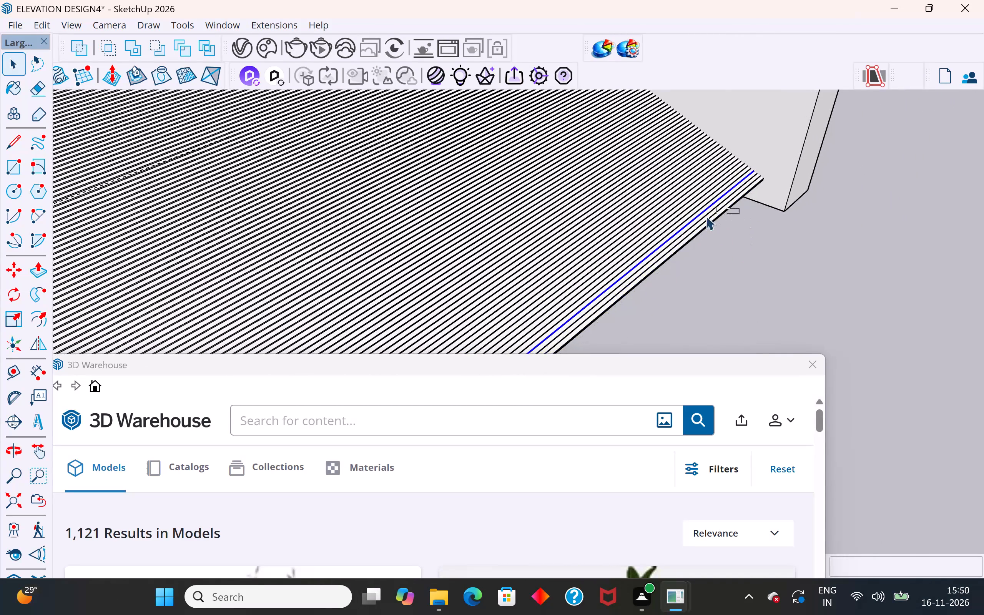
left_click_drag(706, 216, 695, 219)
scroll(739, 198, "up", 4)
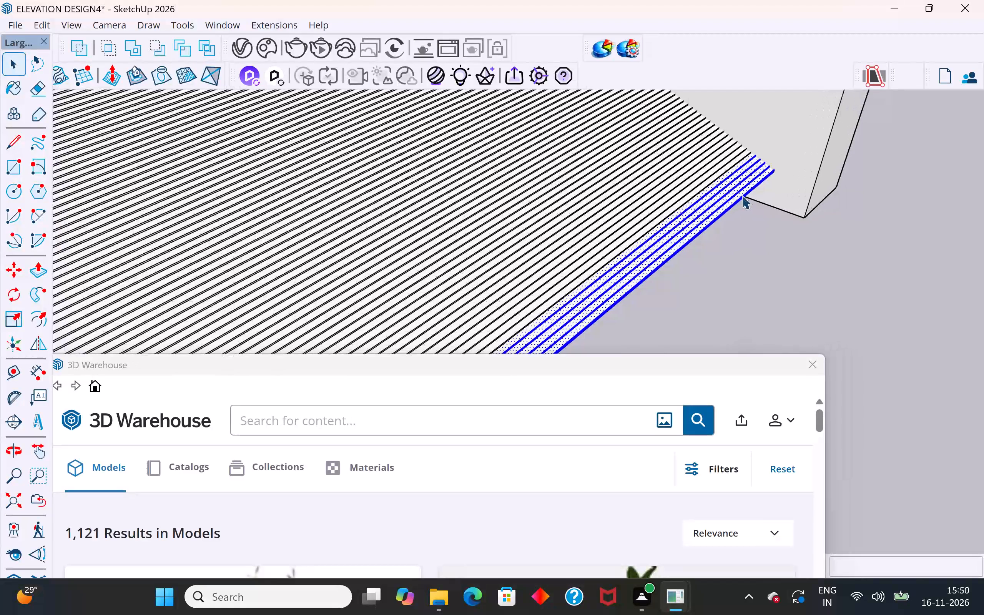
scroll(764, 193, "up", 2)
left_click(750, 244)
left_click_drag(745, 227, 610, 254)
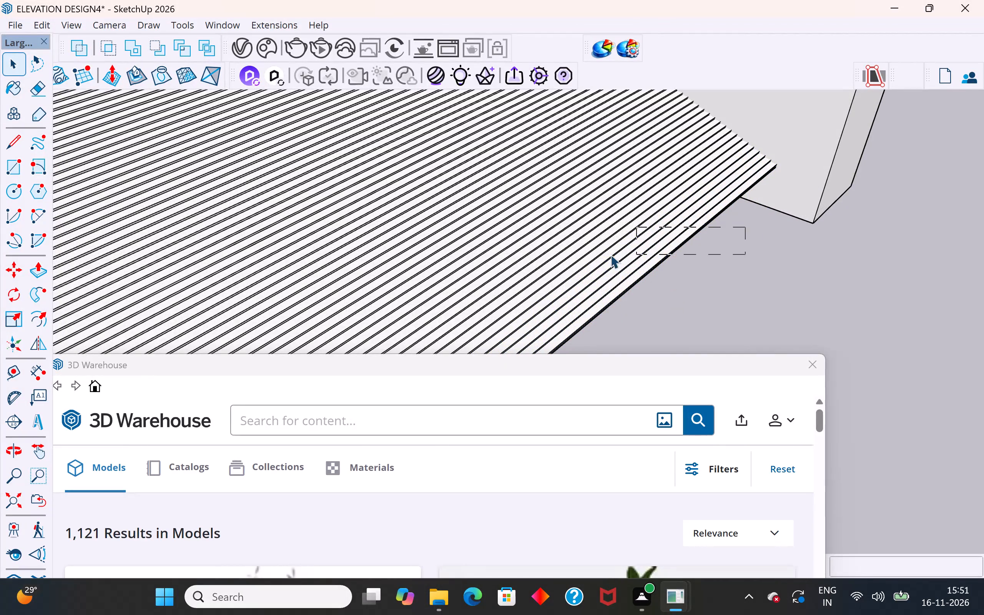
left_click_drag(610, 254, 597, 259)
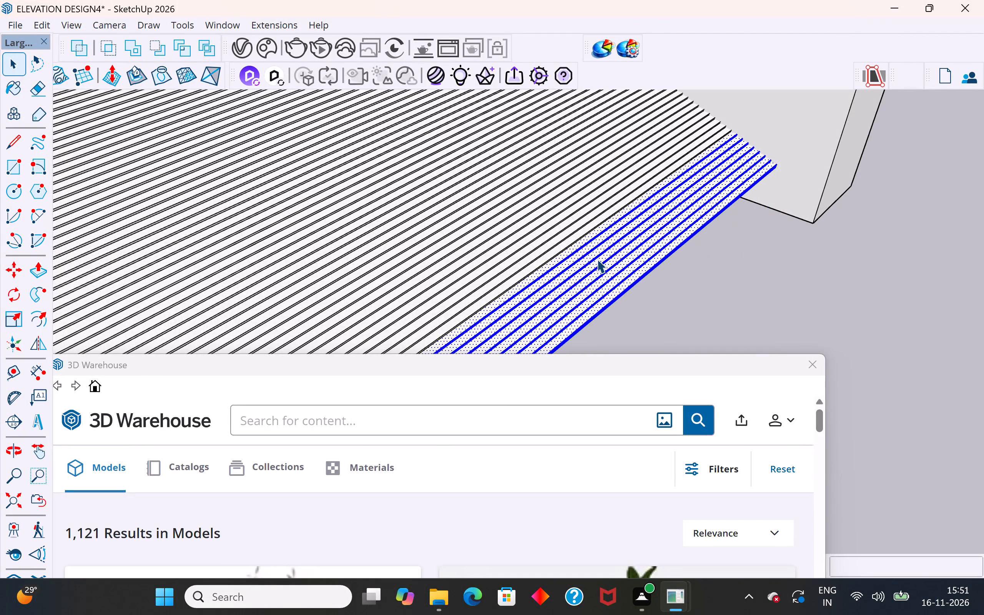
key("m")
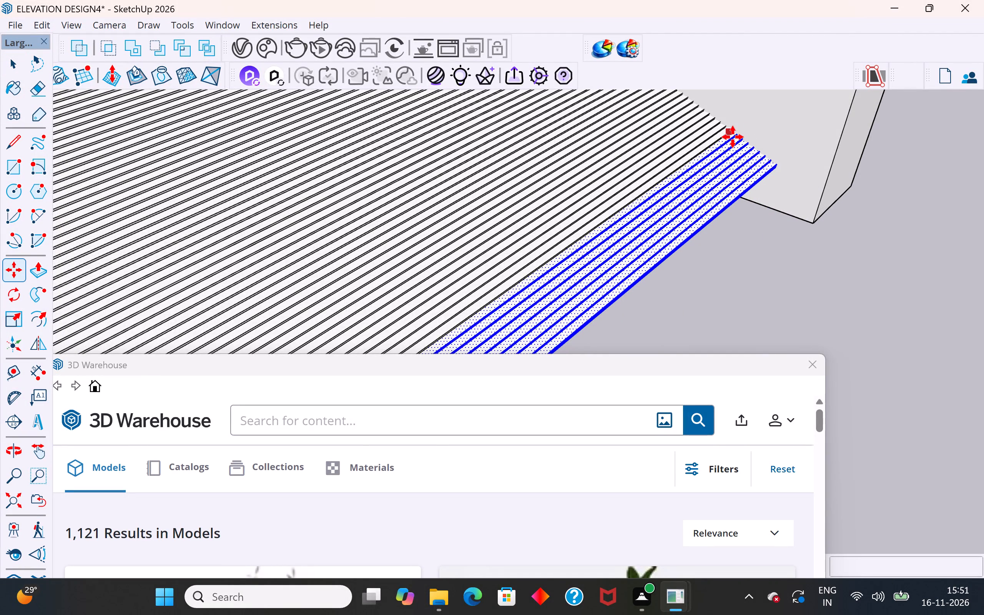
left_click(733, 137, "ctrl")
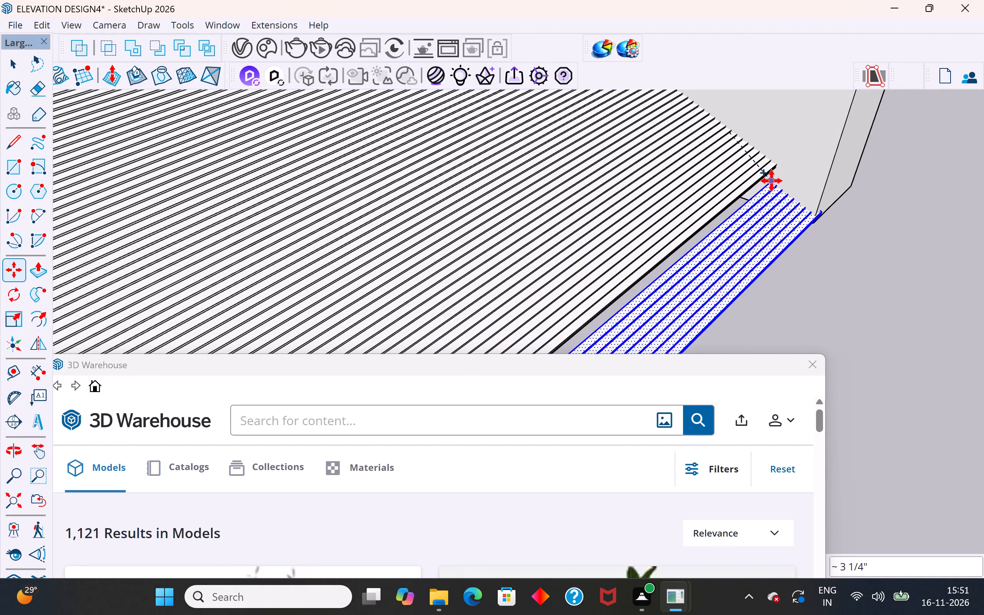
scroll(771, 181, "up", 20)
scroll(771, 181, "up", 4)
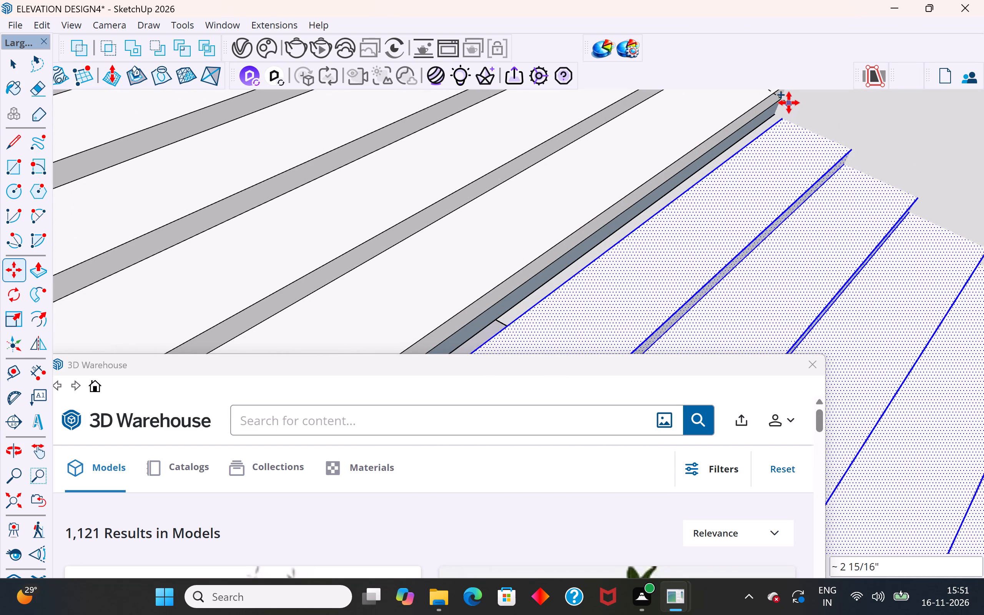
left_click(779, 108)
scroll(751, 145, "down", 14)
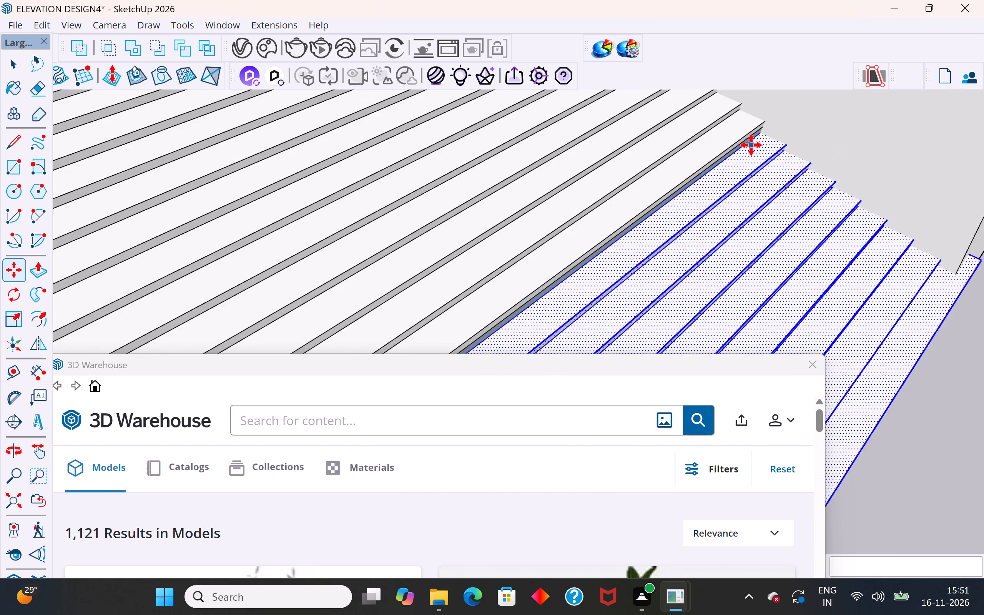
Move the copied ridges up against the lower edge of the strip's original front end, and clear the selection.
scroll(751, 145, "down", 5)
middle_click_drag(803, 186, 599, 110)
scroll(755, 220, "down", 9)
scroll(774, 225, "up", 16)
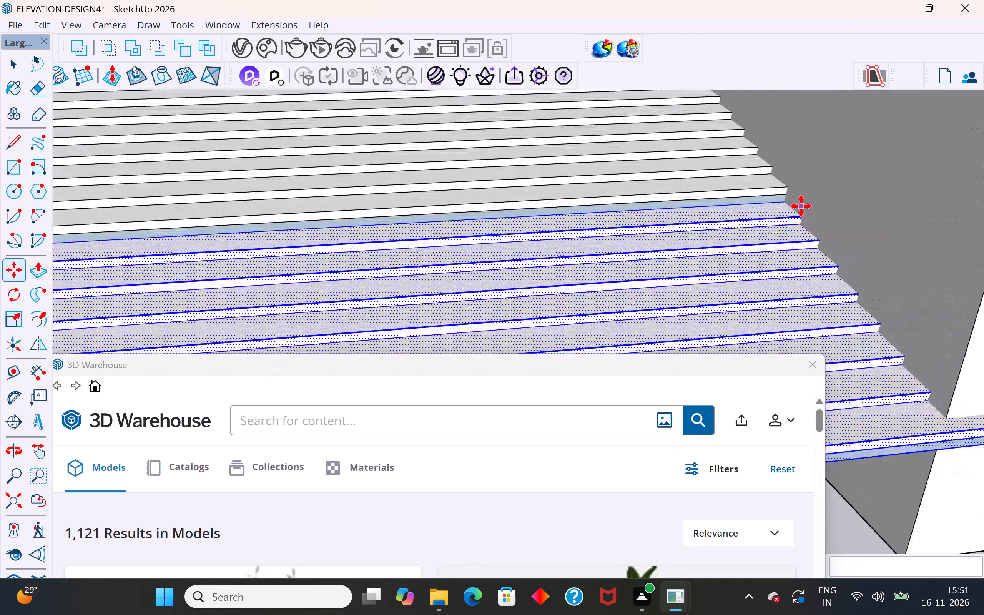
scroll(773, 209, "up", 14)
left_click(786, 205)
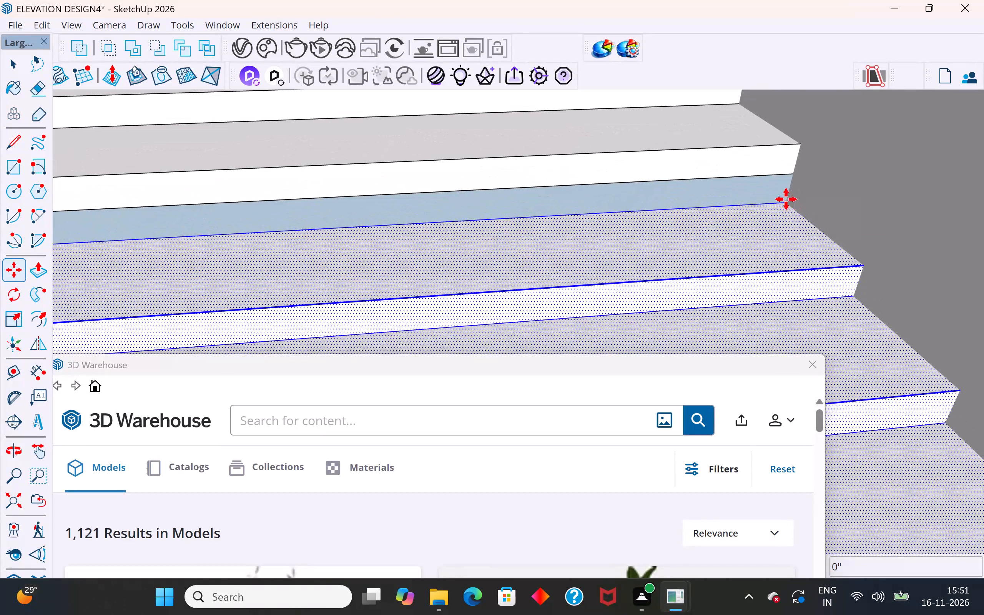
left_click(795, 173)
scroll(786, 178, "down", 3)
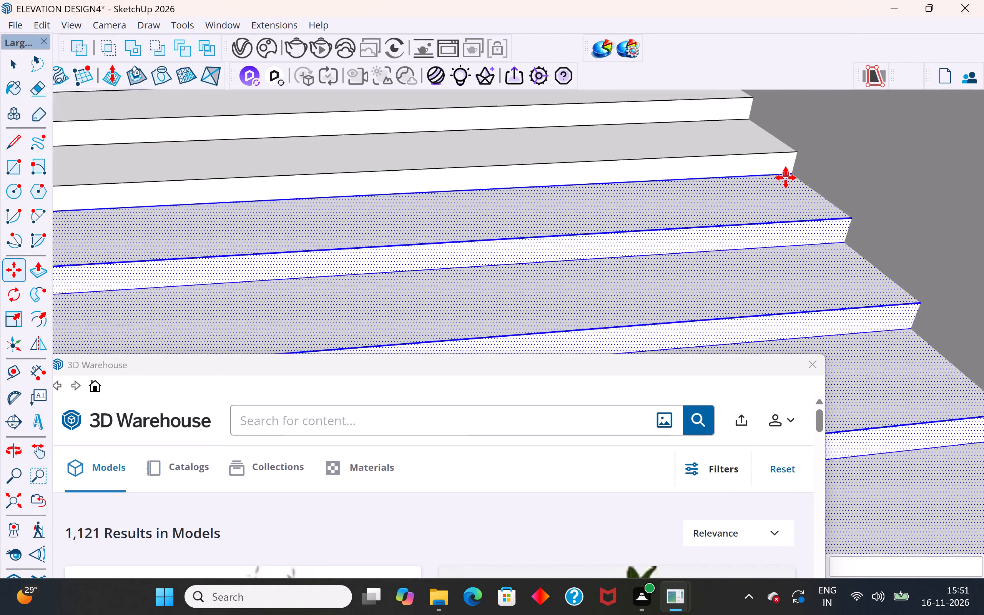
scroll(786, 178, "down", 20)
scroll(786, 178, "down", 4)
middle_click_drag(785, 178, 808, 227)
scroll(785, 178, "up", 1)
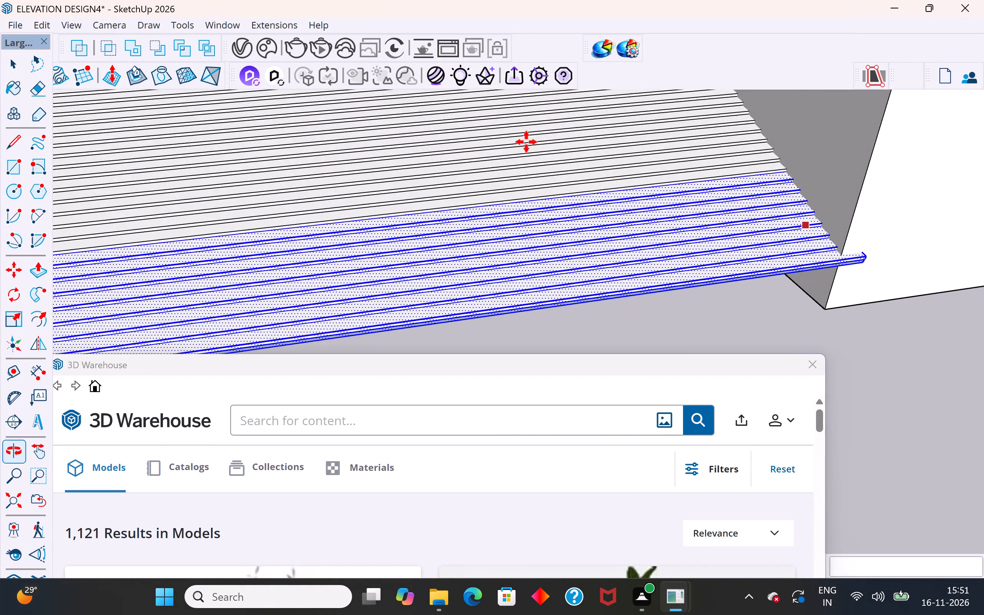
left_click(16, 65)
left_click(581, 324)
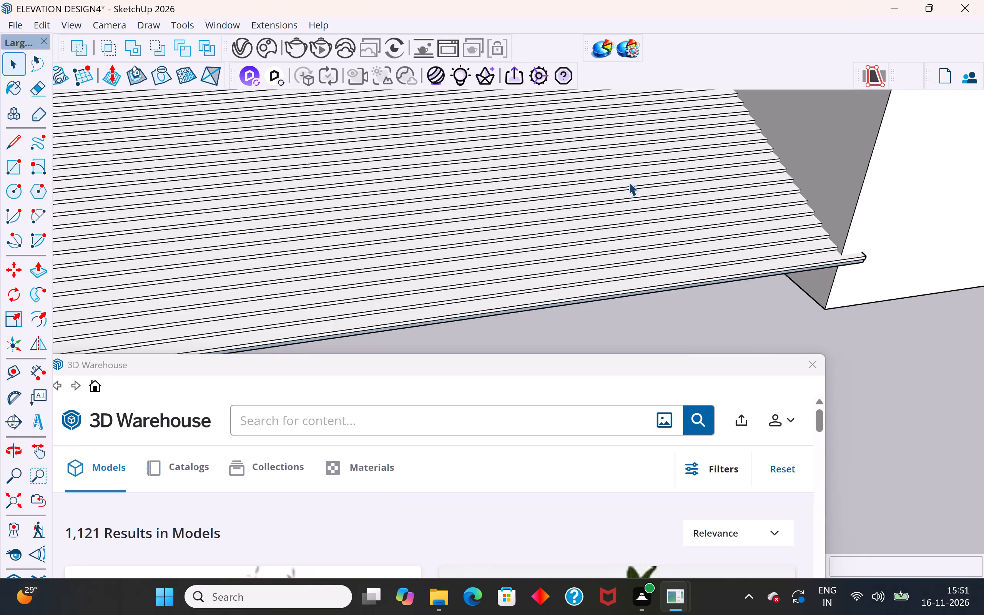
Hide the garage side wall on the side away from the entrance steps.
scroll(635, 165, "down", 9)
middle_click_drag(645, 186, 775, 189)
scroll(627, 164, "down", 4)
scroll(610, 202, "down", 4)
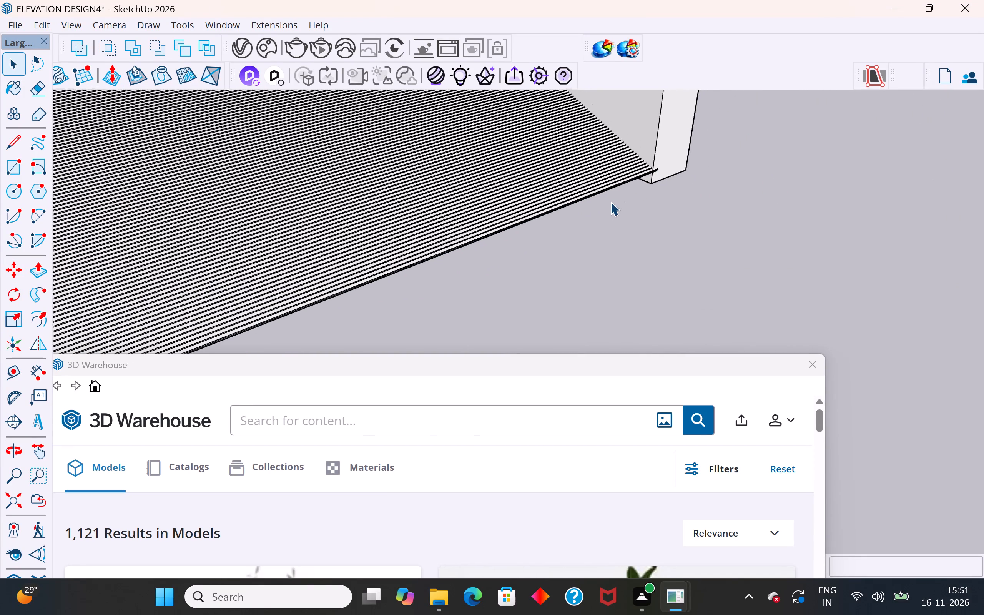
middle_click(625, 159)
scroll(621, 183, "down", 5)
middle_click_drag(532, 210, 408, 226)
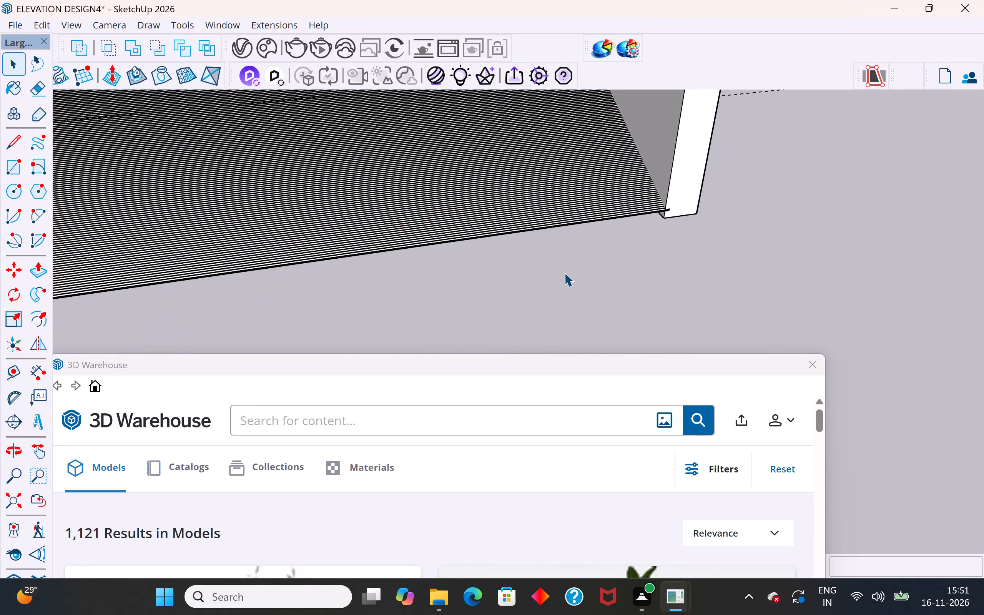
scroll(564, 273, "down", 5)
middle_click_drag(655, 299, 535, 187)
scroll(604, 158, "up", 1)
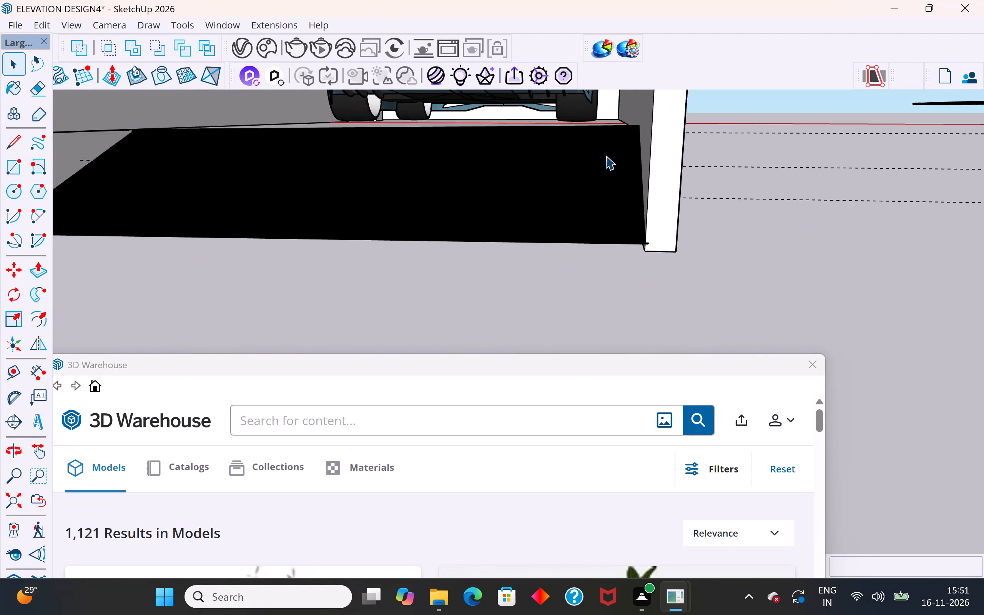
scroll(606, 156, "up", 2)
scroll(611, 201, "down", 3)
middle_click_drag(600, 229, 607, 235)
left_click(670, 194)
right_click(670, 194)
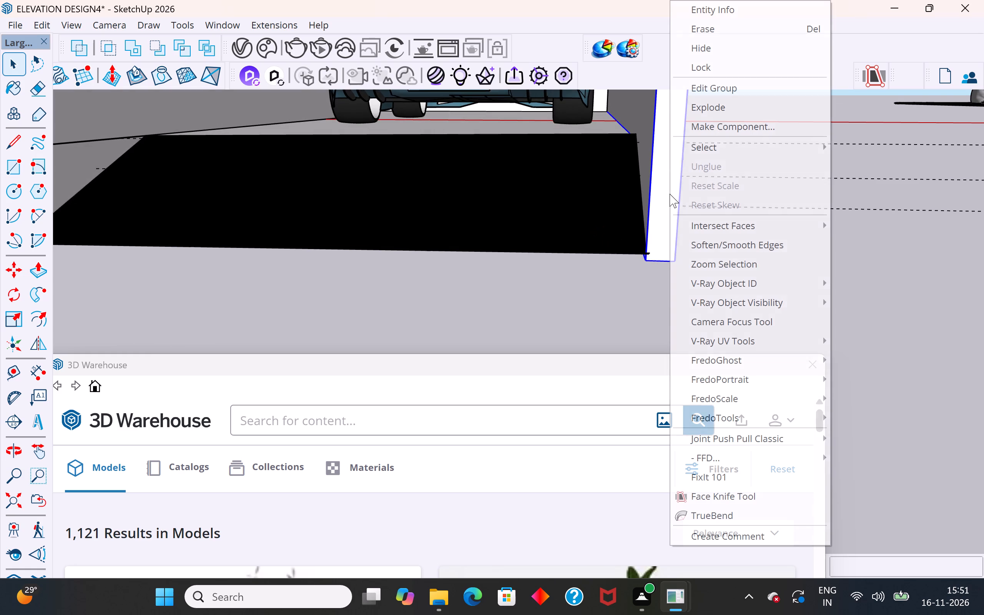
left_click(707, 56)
Examine the extended strip's front end and exposed stepped side from above and at ground level.
middle_click_drag(724, 198, 485, 306)
middle_click_drag(563, 325, 583, 214)
scroll(545, 283, "up", 2)
middle_click_drag(572, 276, 497, 379)
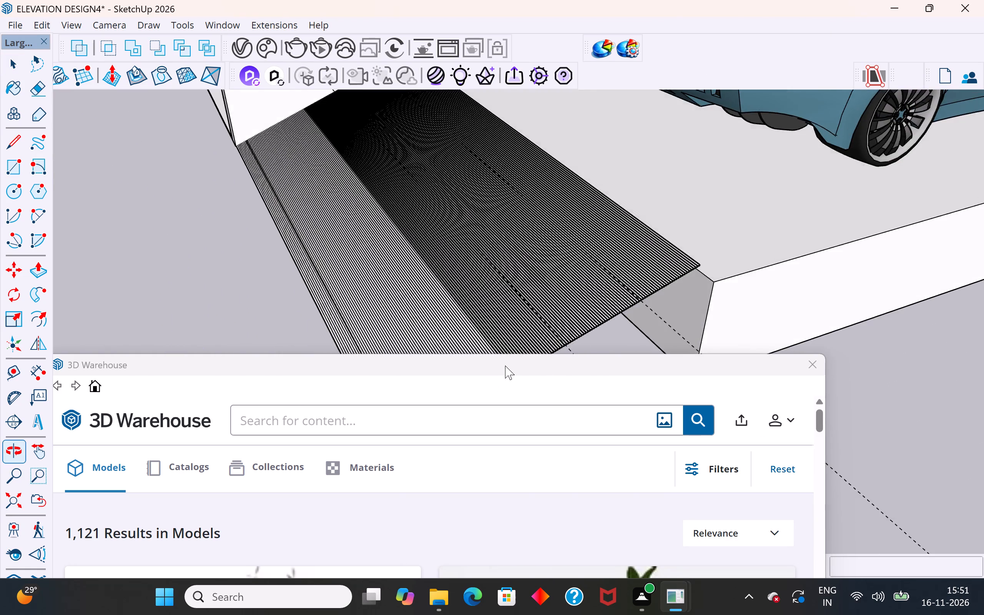
scroll(577, 243, "down", 4)
middle_click_drag(603, 238, 592, 244)
scroll(474, 174, "down", 4)
scroll(477, 288, "up", 7)
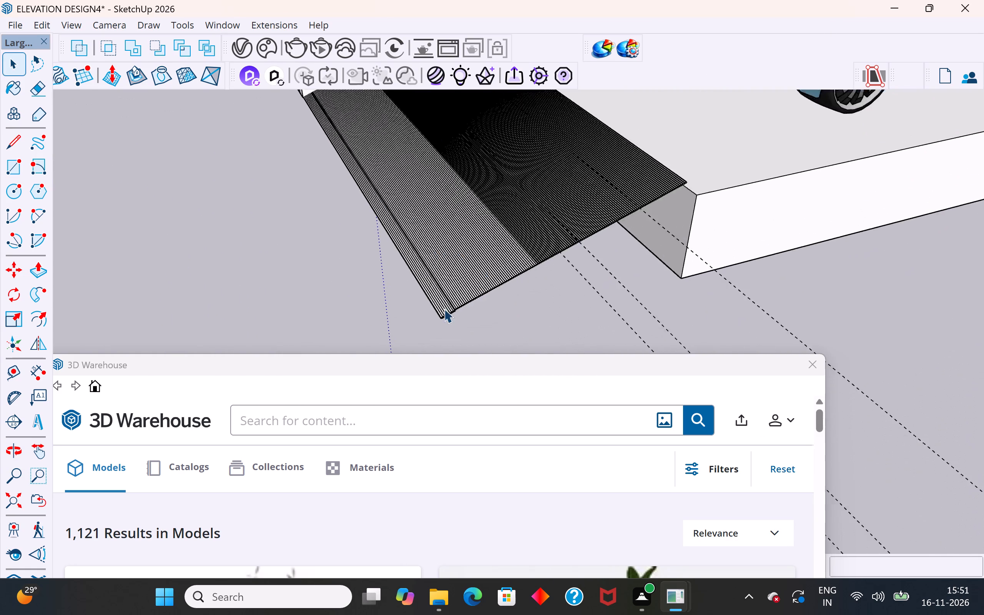
scroll(444, 309, "up", 12)
middle_click_drag(457, 289, 435, 153)
scroll(456, 295, "up", 6)
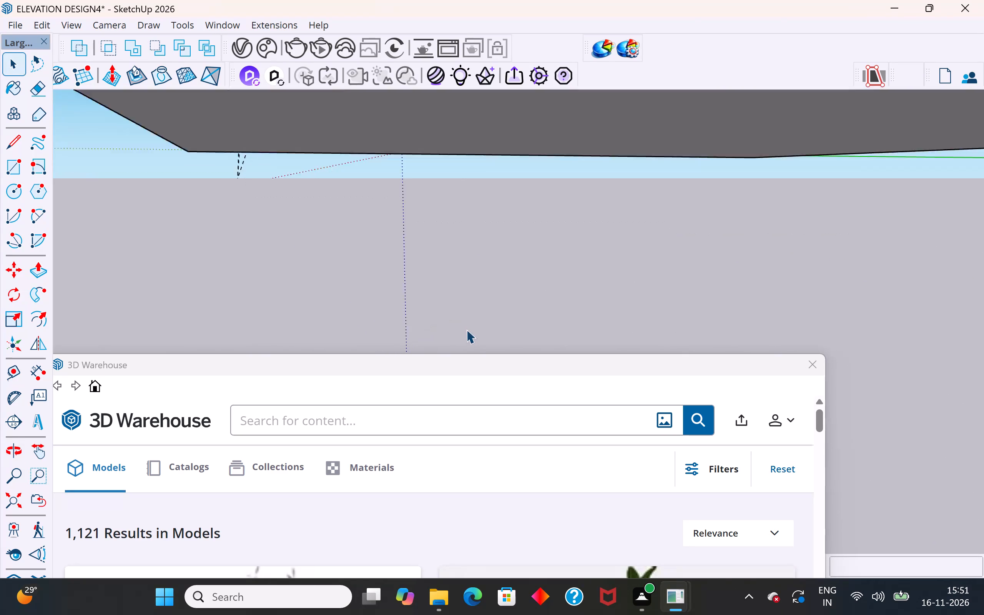
scroll(466, 329, "up", 2)
scroll(465, 326, "down", 6)
scroll(464, 323, "up", 6)
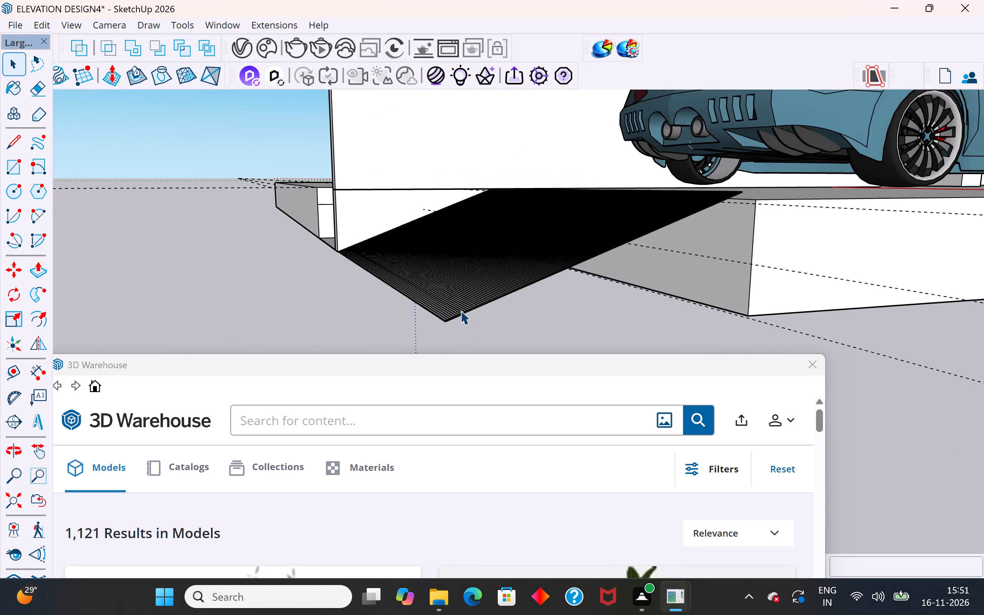
scroll(460, 311, "up", 4)
scroll(459, 320, "down", 2)
scroll(459, 320, "up", 11)
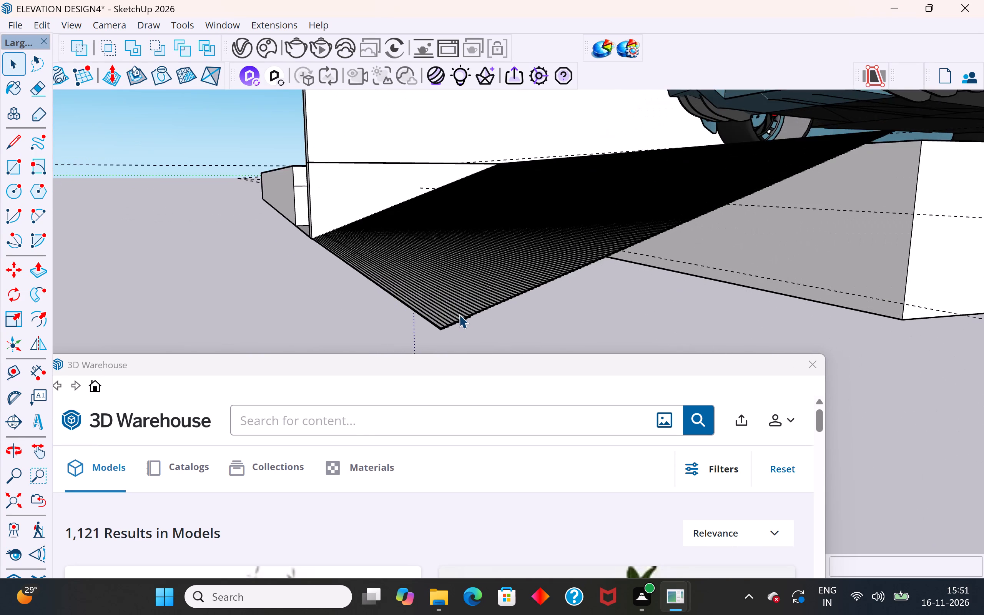
scroll(459, 314, "up", 6)
scroll(459, 334, "down", 3)
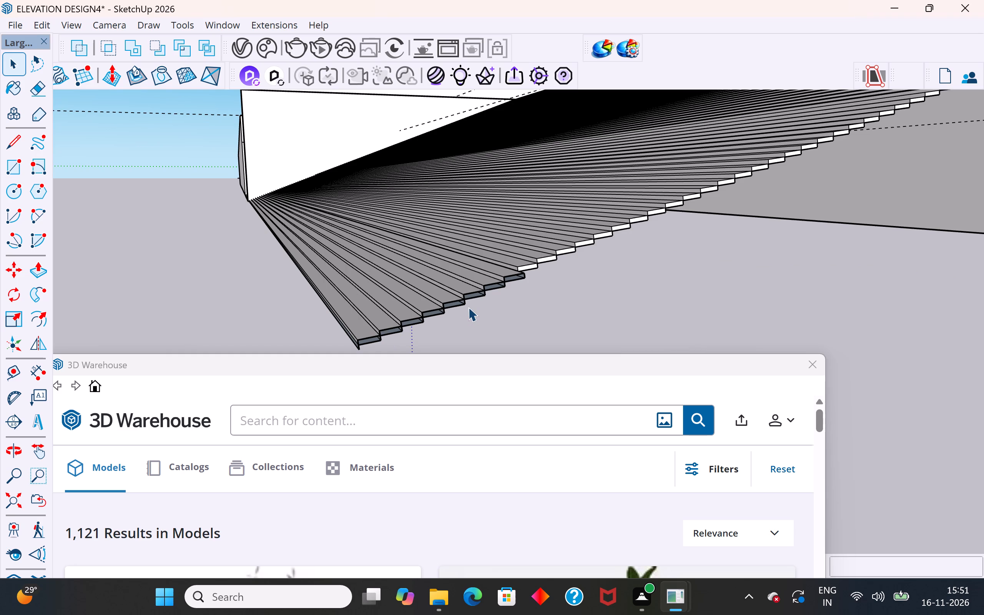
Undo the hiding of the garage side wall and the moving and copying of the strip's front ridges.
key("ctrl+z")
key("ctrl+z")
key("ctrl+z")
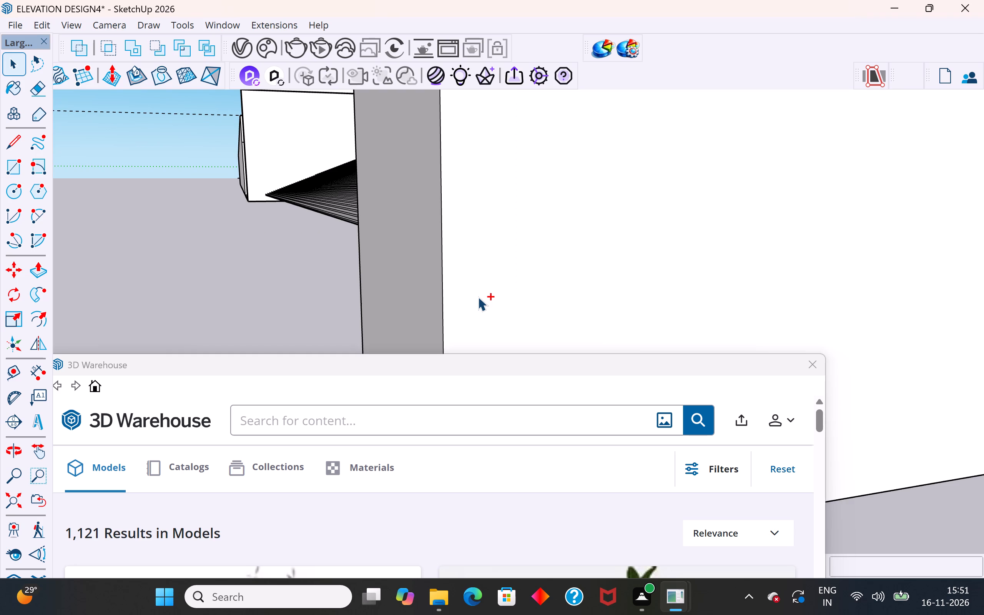
Hide the garage side wall beside the strip, on the side away from the entrance steps.
middle_click_drag(362, 260, 683, 283)
left_click(691, 218)
right_click(691, 218)
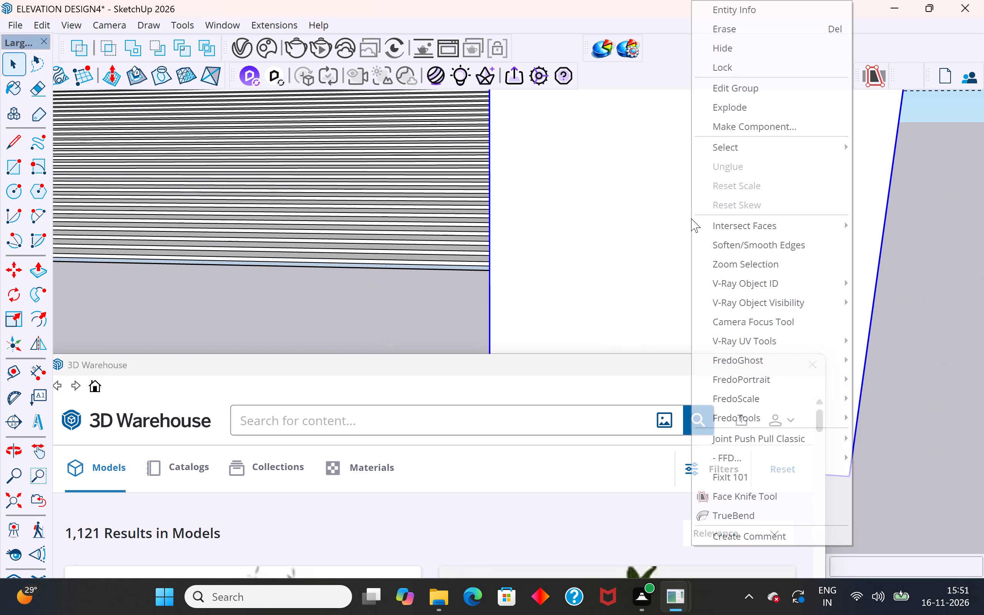
left_click(753, 55)
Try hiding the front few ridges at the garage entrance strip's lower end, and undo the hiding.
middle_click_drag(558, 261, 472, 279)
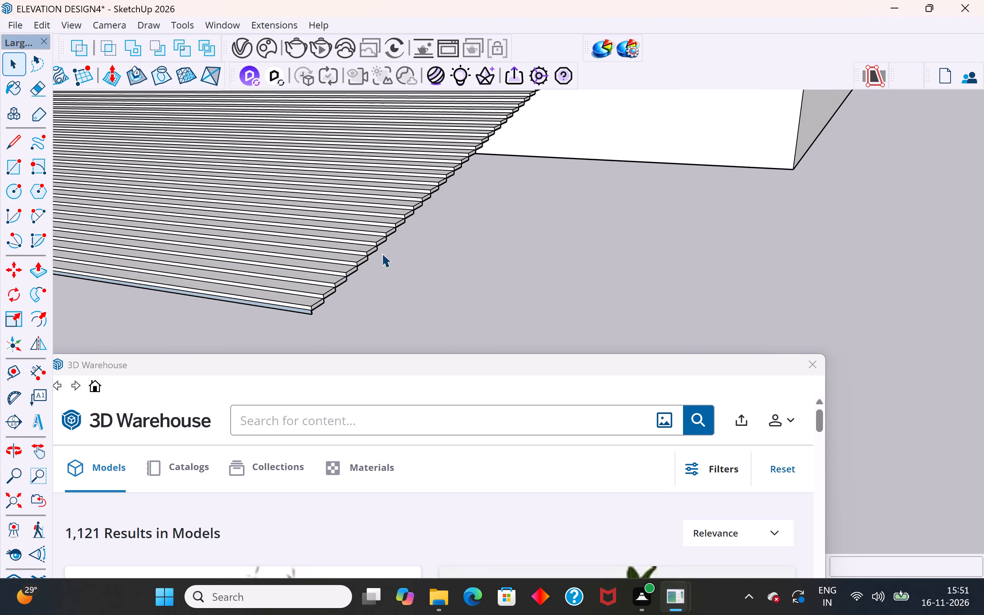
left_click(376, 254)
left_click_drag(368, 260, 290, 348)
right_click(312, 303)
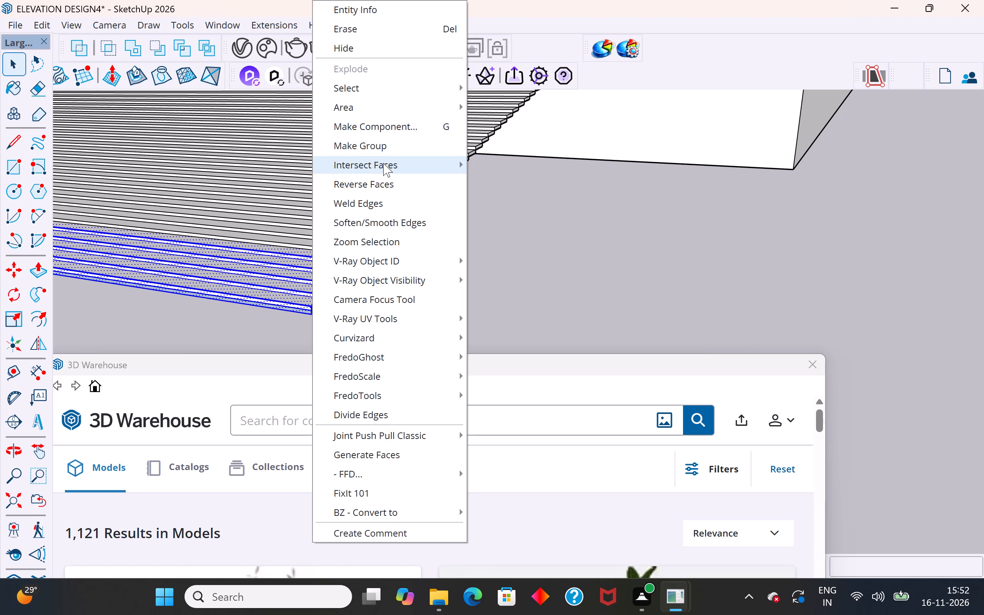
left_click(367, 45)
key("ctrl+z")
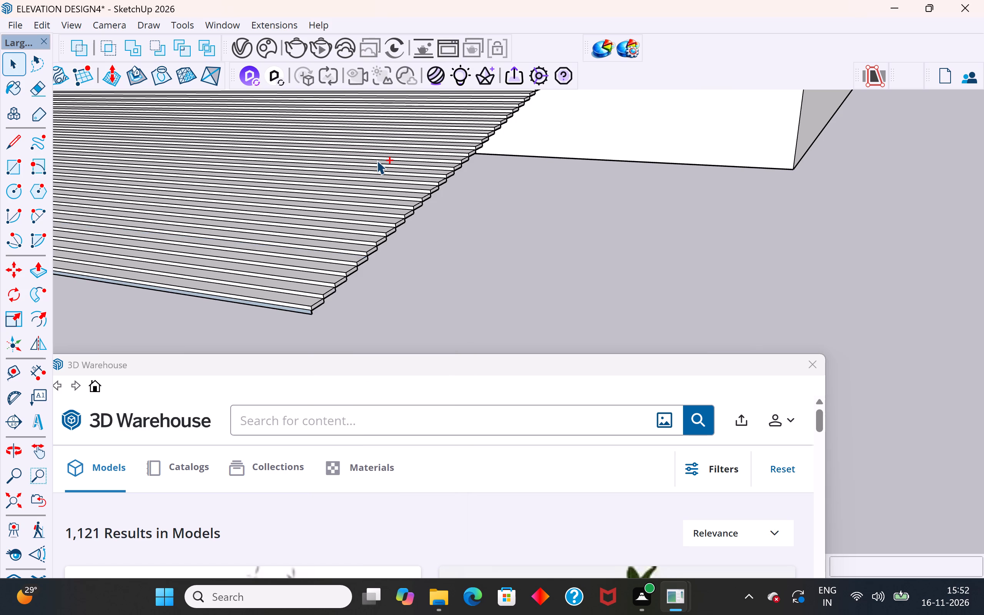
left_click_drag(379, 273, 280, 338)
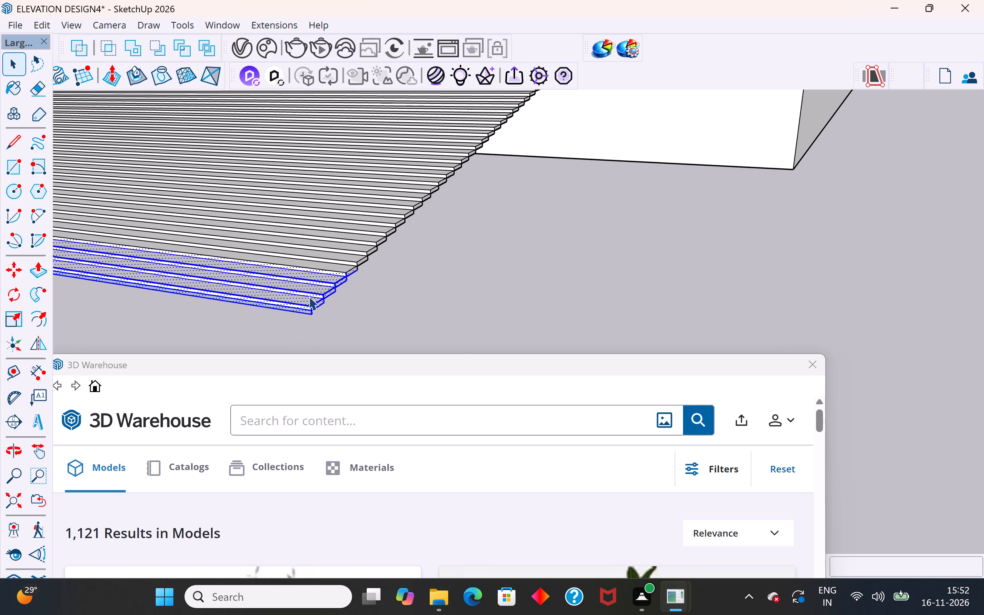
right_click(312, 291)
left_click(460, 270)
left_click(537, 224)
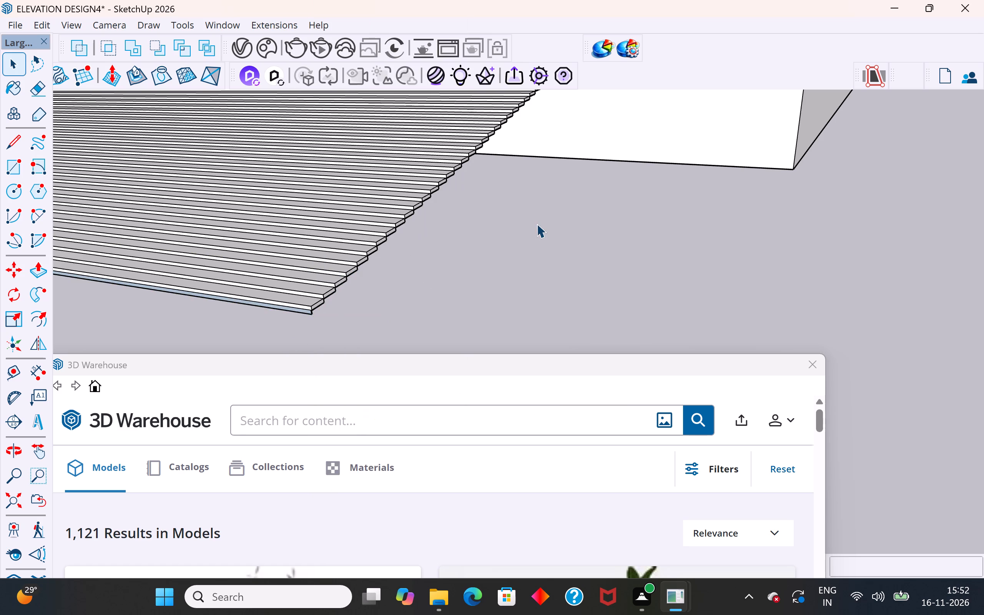
Examine the front ridges and stepped side edge at the garage entrance strip's lower outer corner.
scroll(565, 142, "down", 3)
scroll(475, 214, "up", 2)
scroll(510, 246, "down", 3)
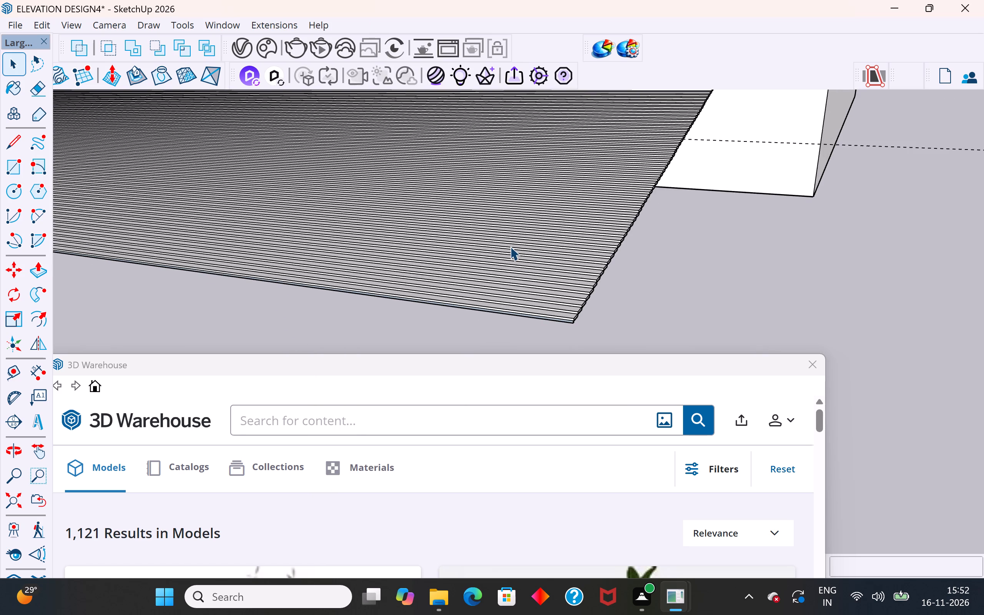
scroll(573, 307, "up", 3)
scroll(571, 213, "down", 2)
scroll(597, 279, "up", 3)
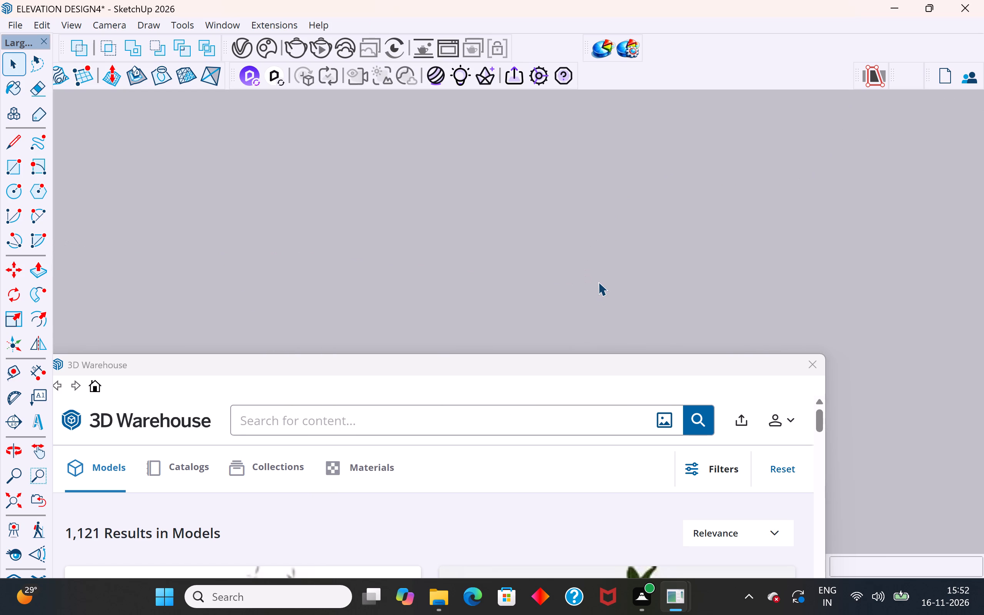
scroll(598, 282, "down", 3)
scroll(614, 216, "down", 2)
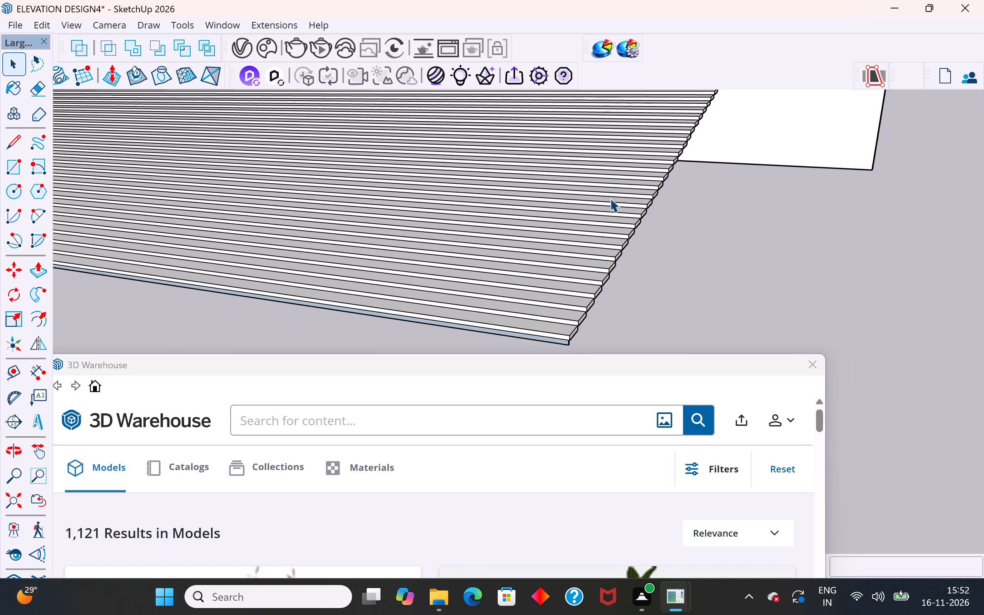
scroll(610, 198, "down", 2)
scroll(575, 331, "up", 1)
scroll(576, 322, "down", 2)
scroll(576, 322, "up", 2)
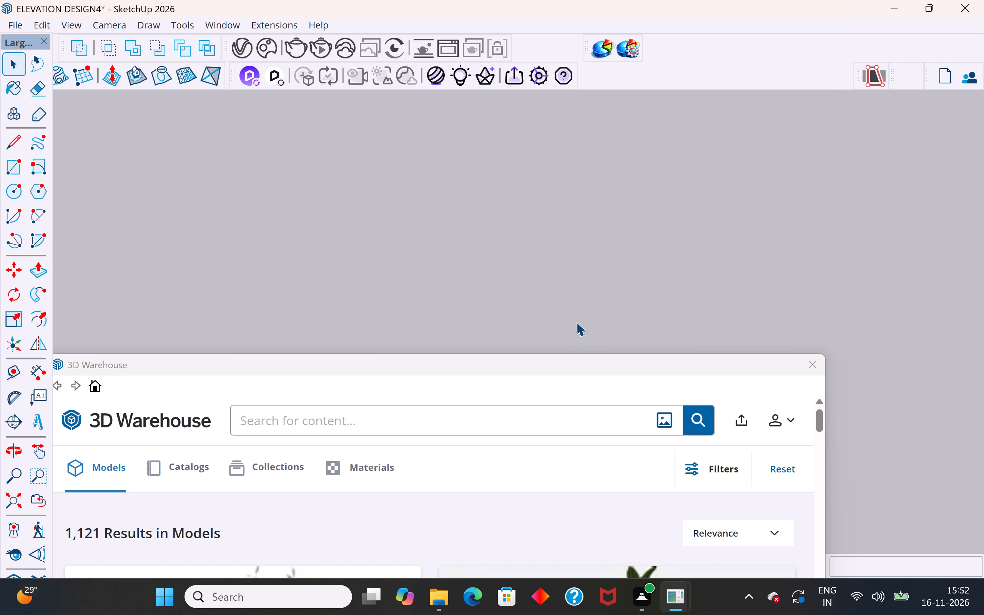
scroll(576, 322, "down", 1)
middle_click_drag(624, 231, 620, 252)
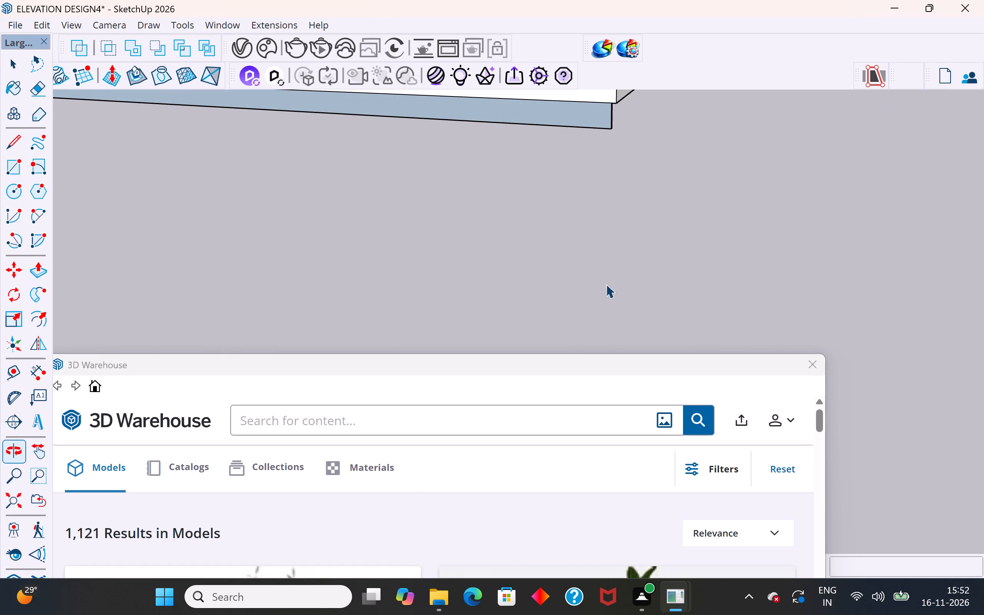
scroll(604, 287, "down", 1)
scroll(620, 245, "up", 6)
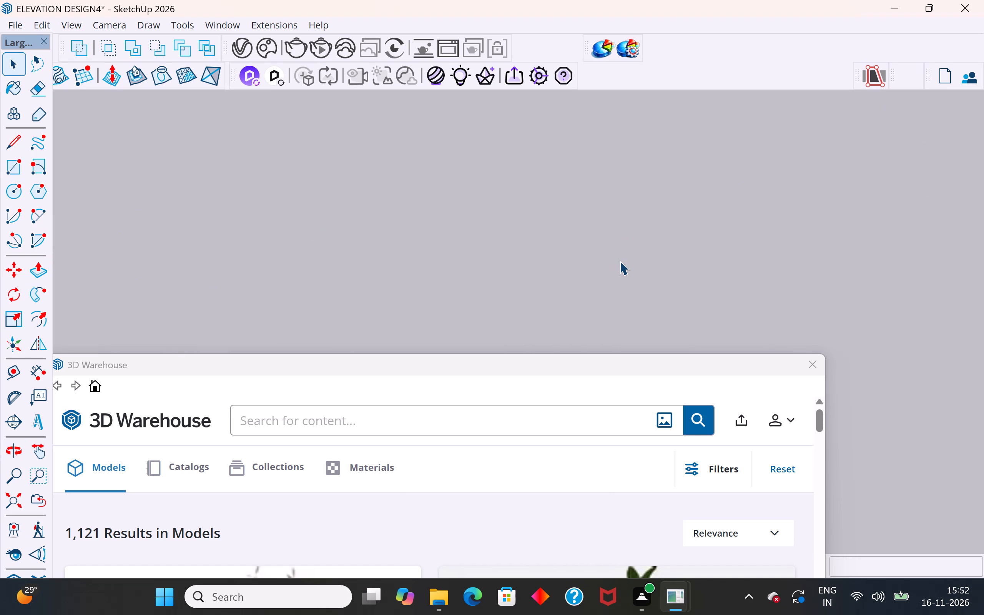
scroll(620, 261, "down", 4)
scroll(607, 237, "up", 6)
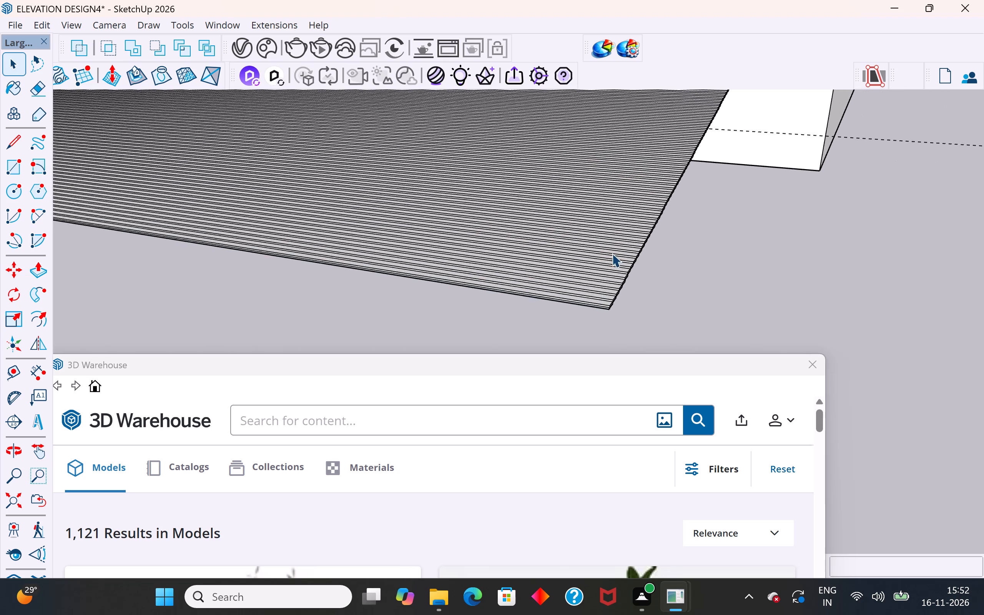
scroll(612, 253, "up", 2)
scroll(618, 301, "up", 9)
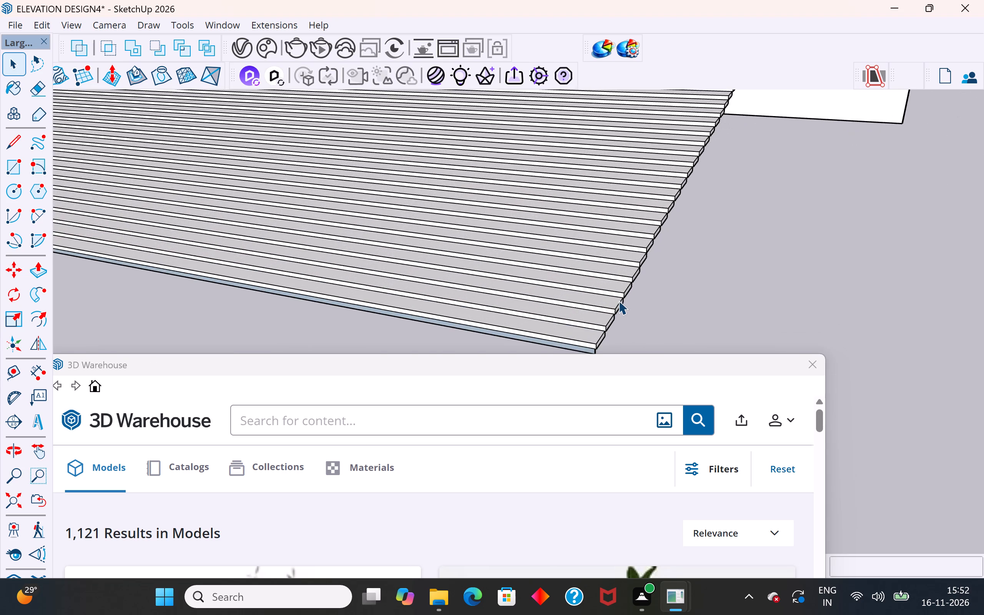
scroll(592, 245, "down", 4)
scroll(620, 291, "up", 3)
scroll(625, 295, "down", 2)
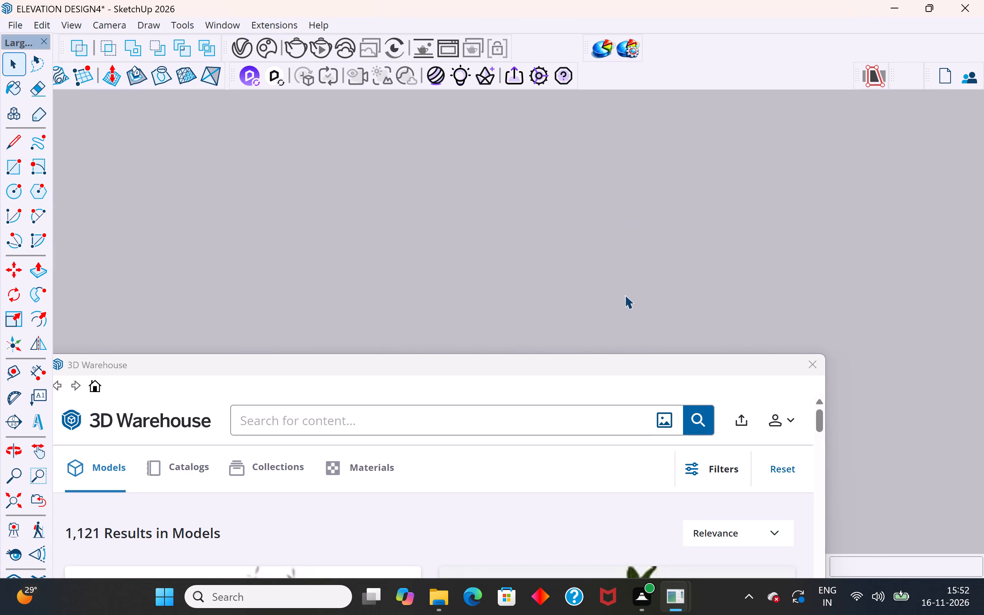
scroll(625, 295, "down", 2)
scroll(625, 295, "up", 1)
scroll(625, 280, "down", 7)
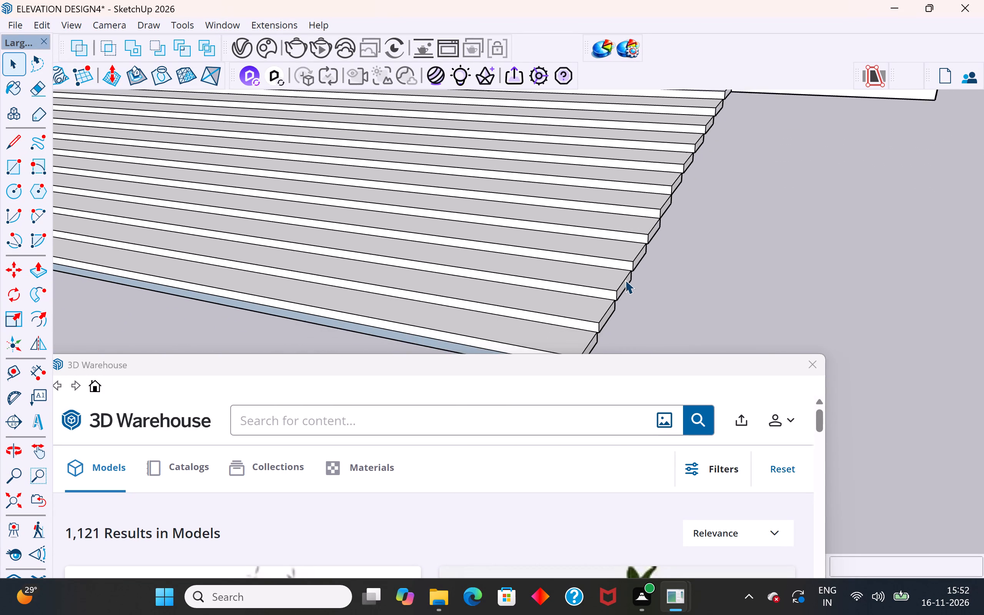
scroll(625, 280, "down", 4)
scroll(599, 339, "up", 2)
scroll(600, 301, "down", 1)
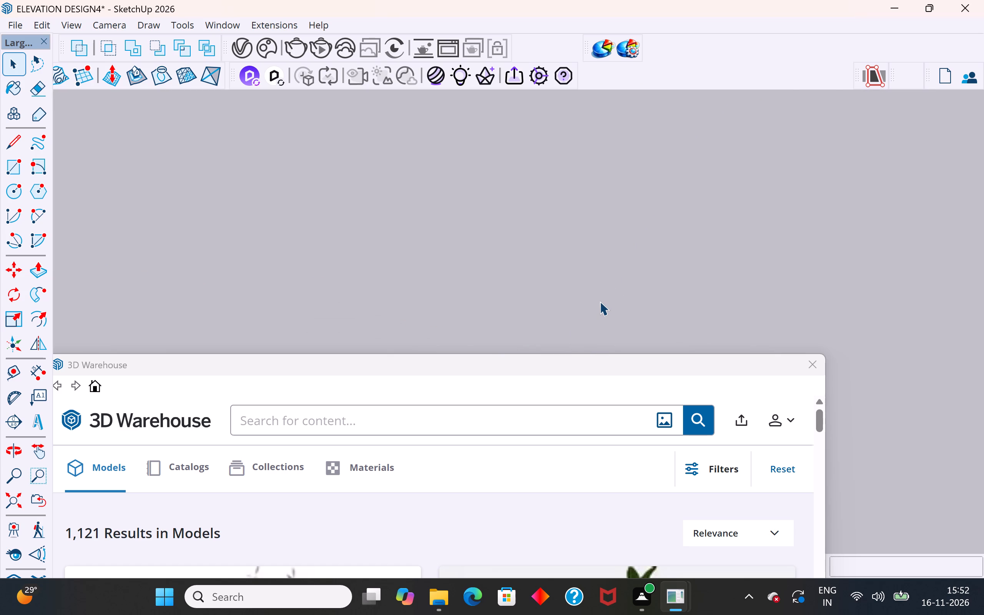
scroll(600, 301, "down", 1)
scroll(612, 245, "up", 11)
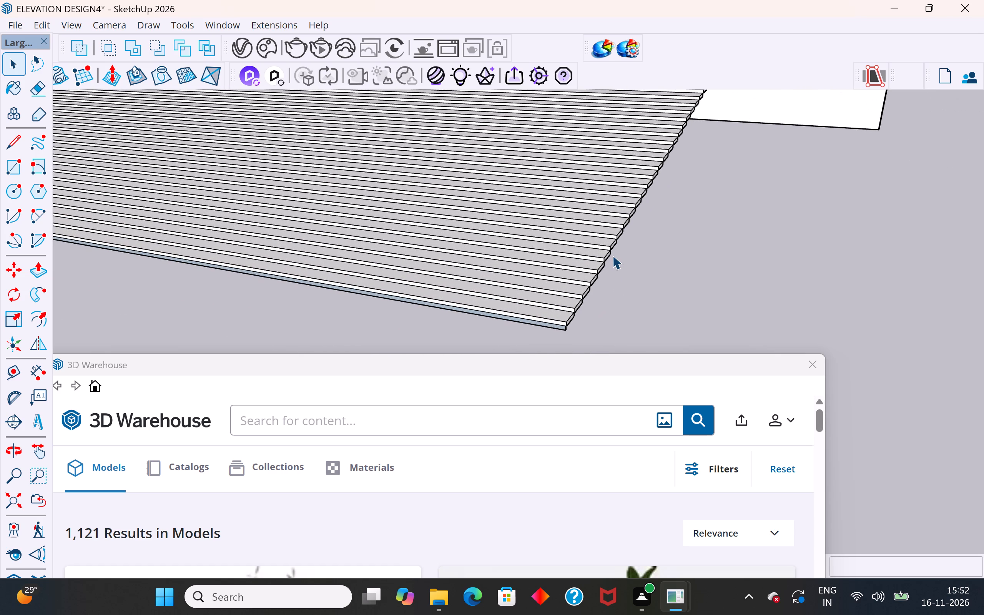
Group the front few ridges at the garage entrance strip's lower end.
left_click_drag(620, 271, 508, 344)
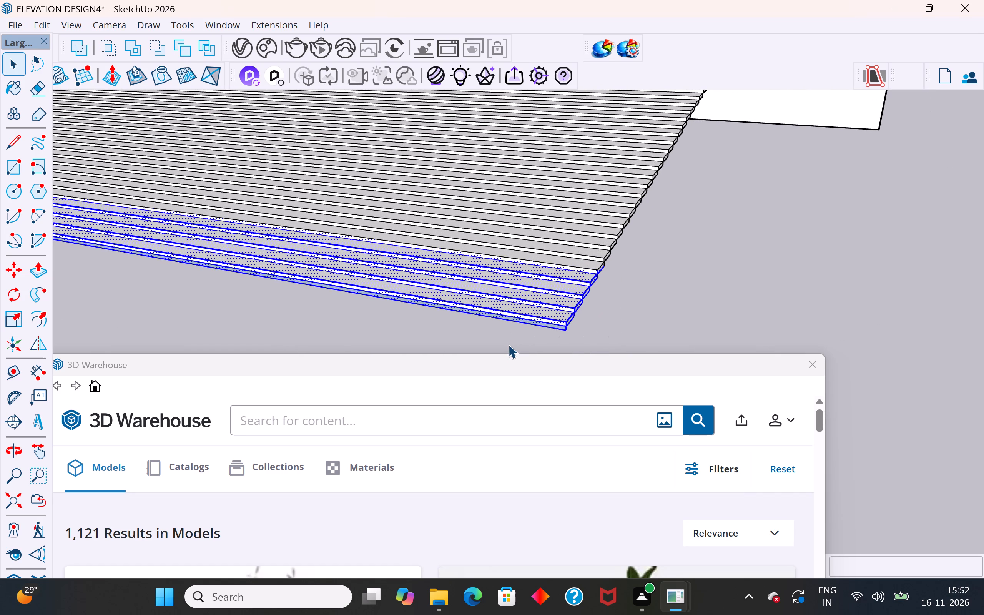
left_click_drag(619, 264, 520, 325)
left_click_drag(520, 325, 510, 333)
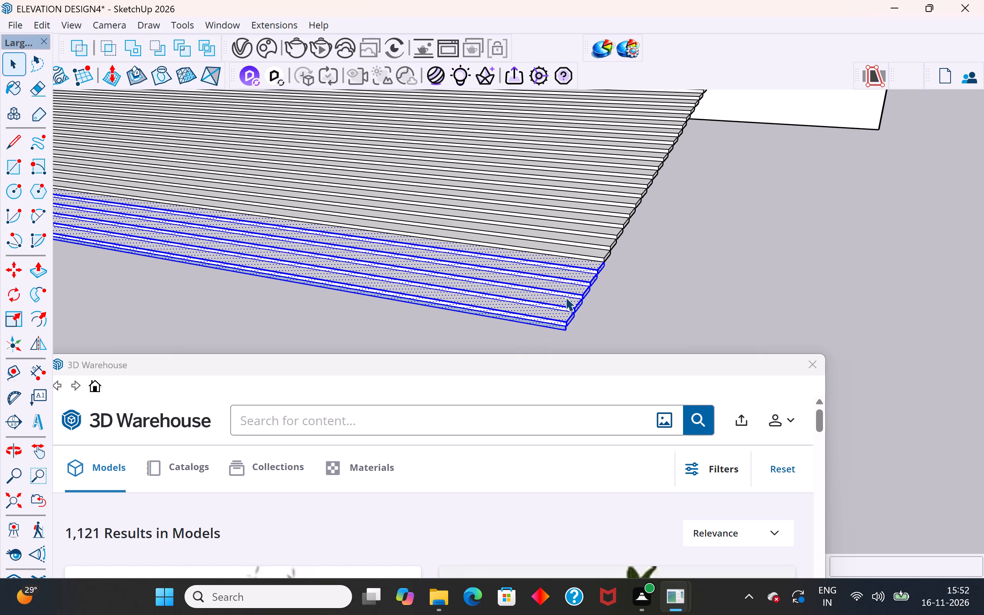
right_click(565, 297)
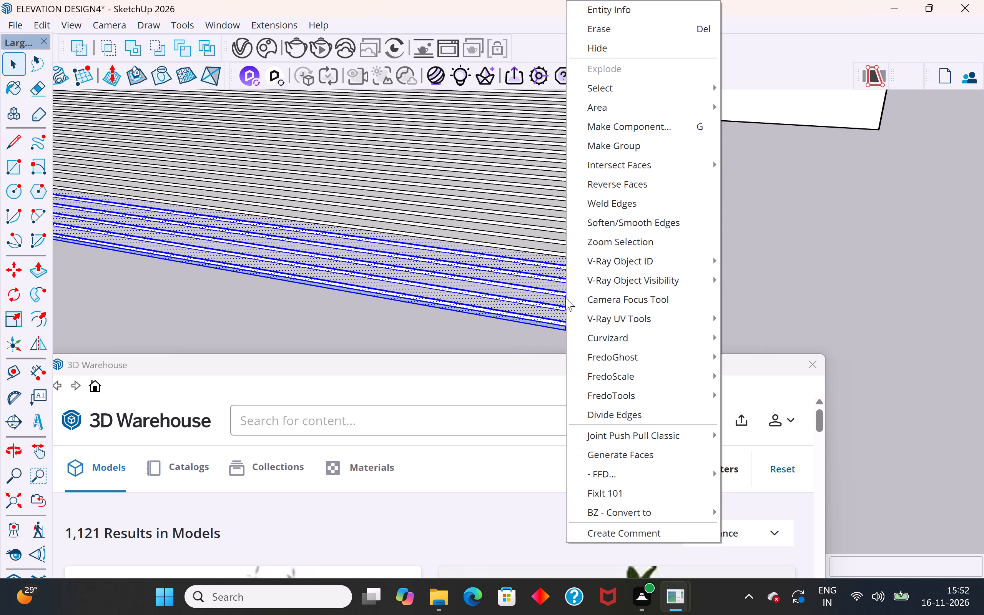
left_click(619, 150)
Copy the grouped ridges about 1 3/4" down the slope, snapped to the strip's lower end, and close the 3D Warehouse window.
scroll(603, 266, "up", 2)
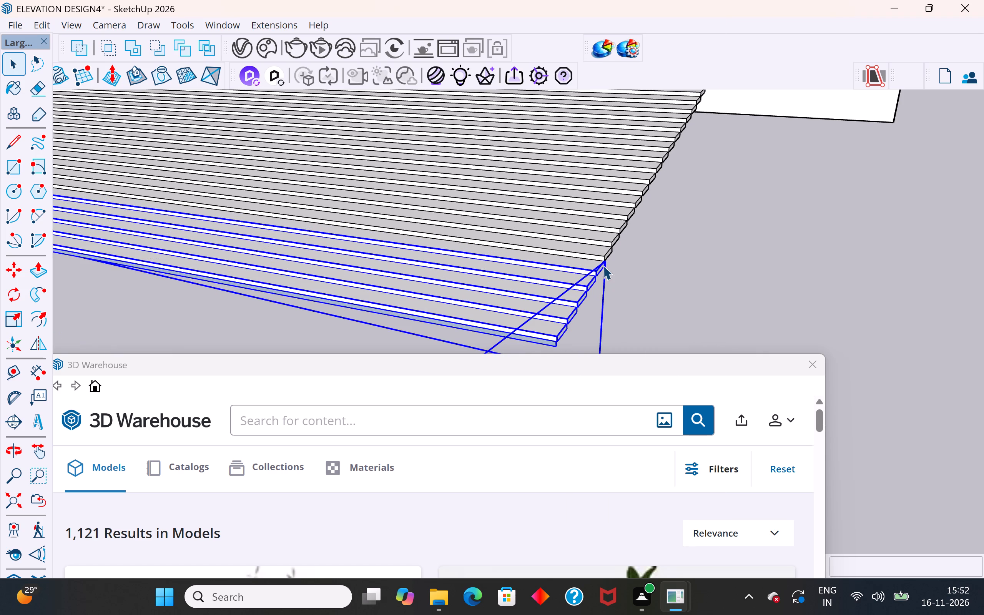
key("m")
scroll(607, 258, "up", 3)
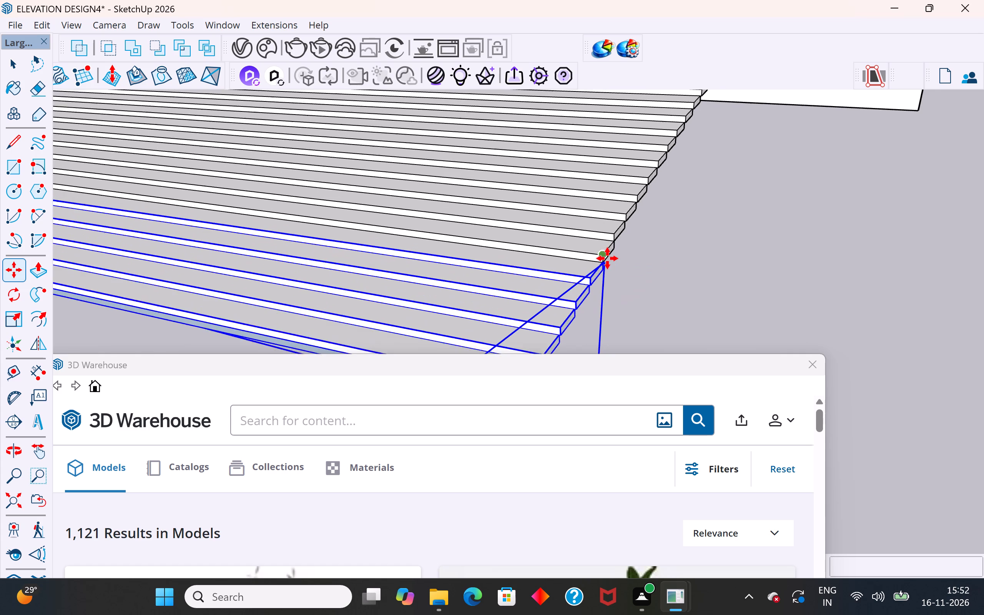
scroll(607, 258, "up", 4)
left_click(603, 266)
scroll(603, 259, "down", 5)
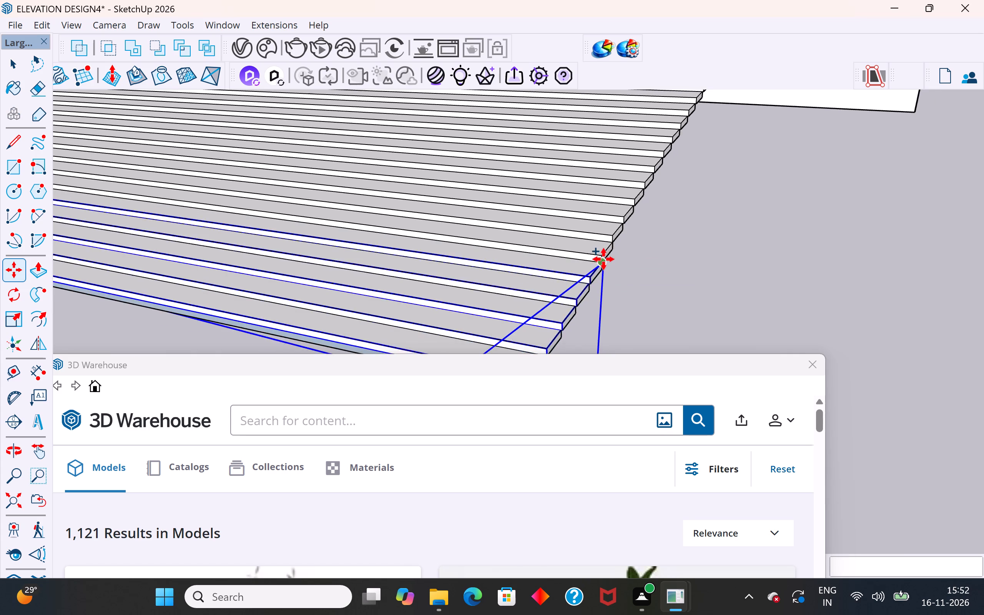
scroll(604, 207, "down", 4)
scroll(566, 326, "up", 3)
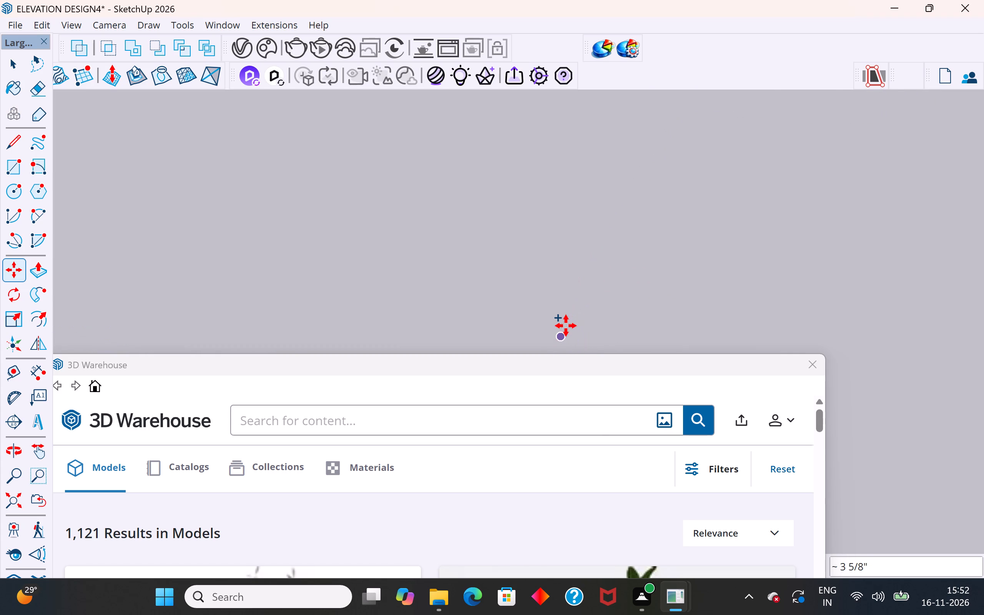
scroll(566, 326, "down", 4)
scroll(566, 326, "up", 3)
scroll(566, 326, "down", 2)
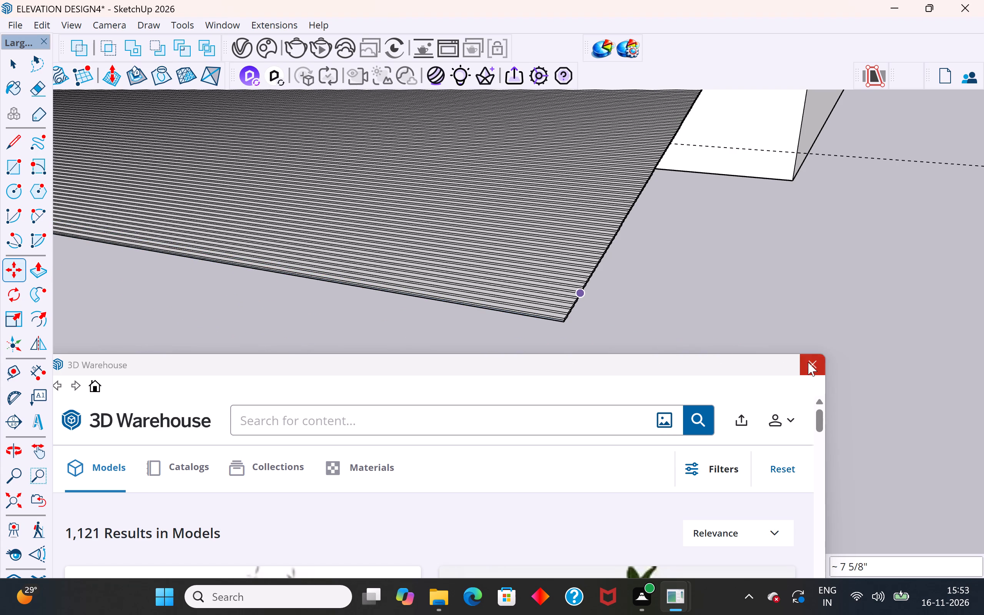
left_click(809, 362)
scroll(561, 327, "up", 3)
scroll(561, 327, "down", 3)
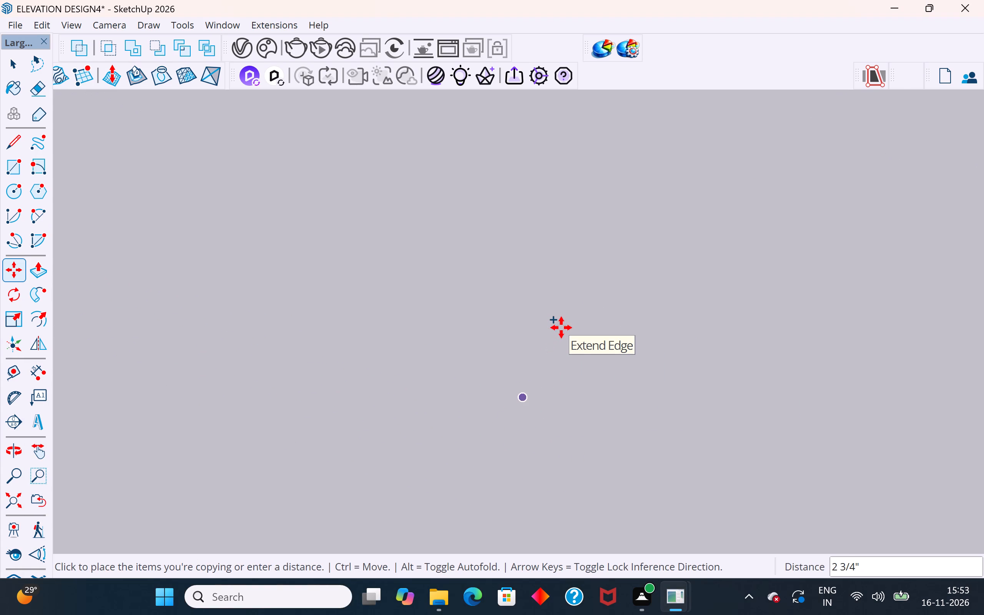
scroll(561, 327, "up", 1)
scroll(561, 327, "down", 1)
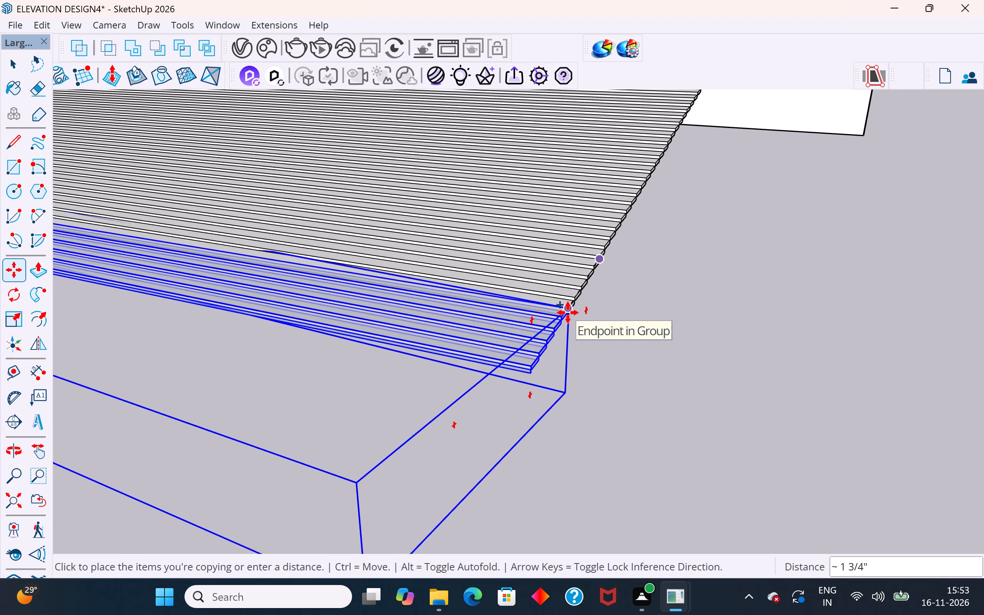
scroll(568, 312, "up", 13)
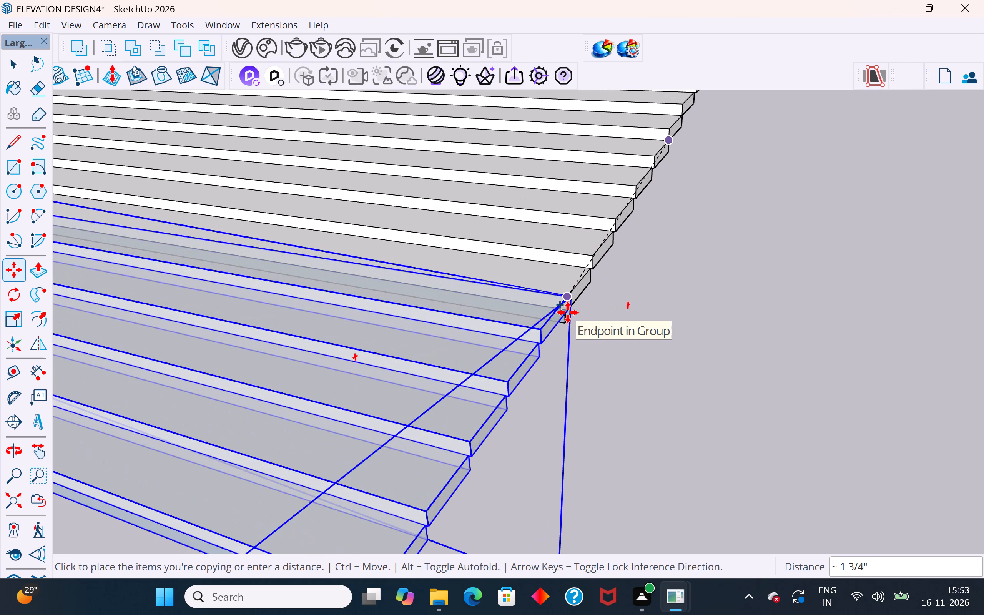
left_click(568, 313)
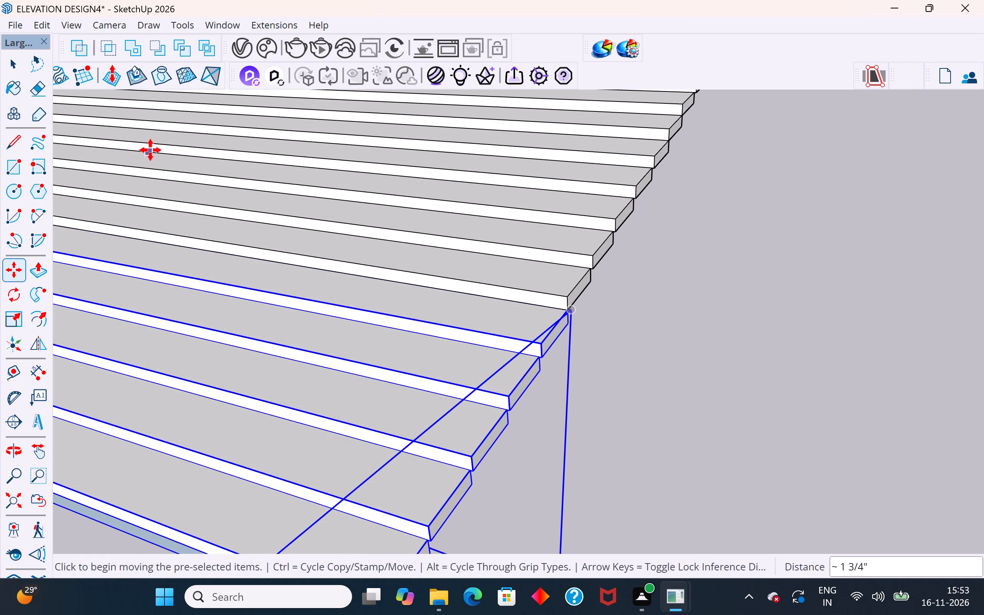
left_click(14, 66)
left_click(737, 324)
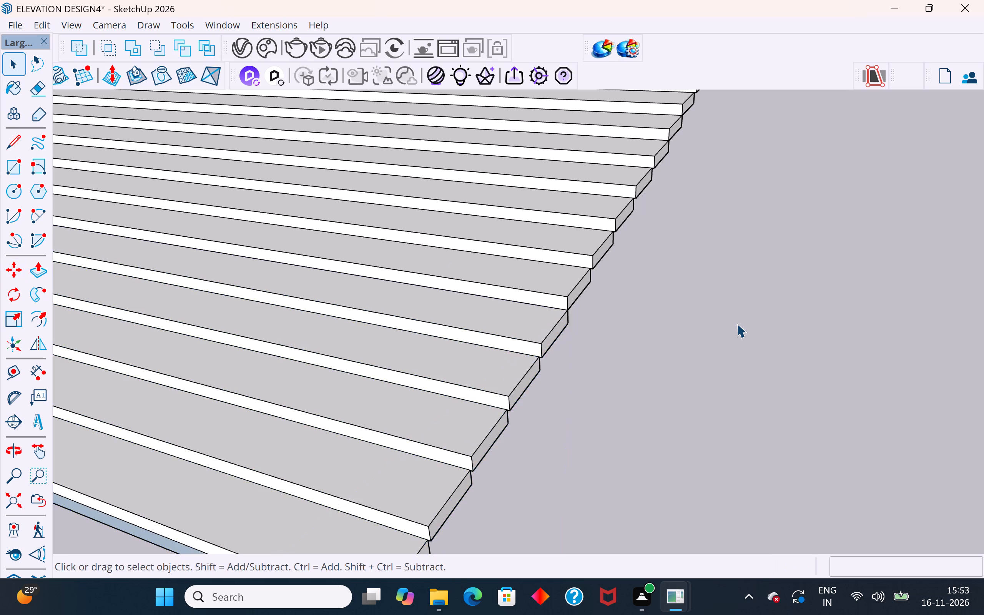
Unhide the garage side wall beside the entrance strip.
scroll(734, 323, "down", 11)
middle_click_drag(695, 378, 773, 367)
scroll(605, 459, "down", 10)
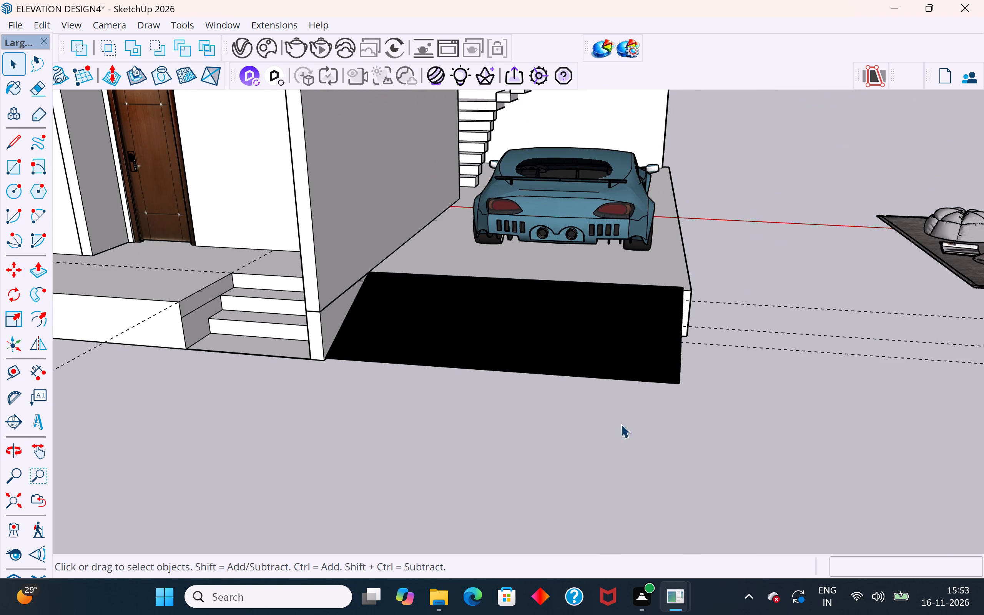
left_click(38, 28)
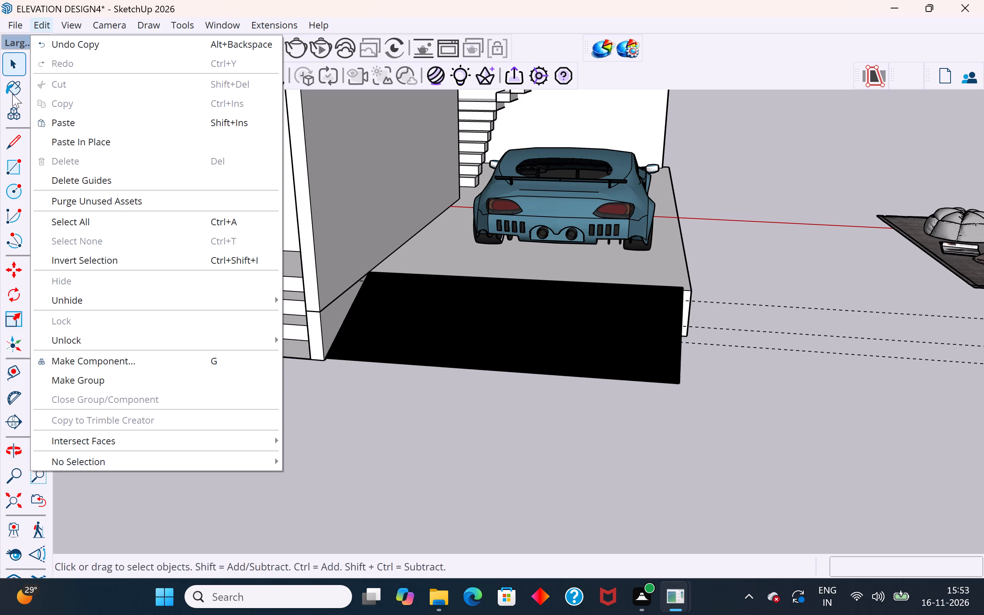
left_click(332, 334)
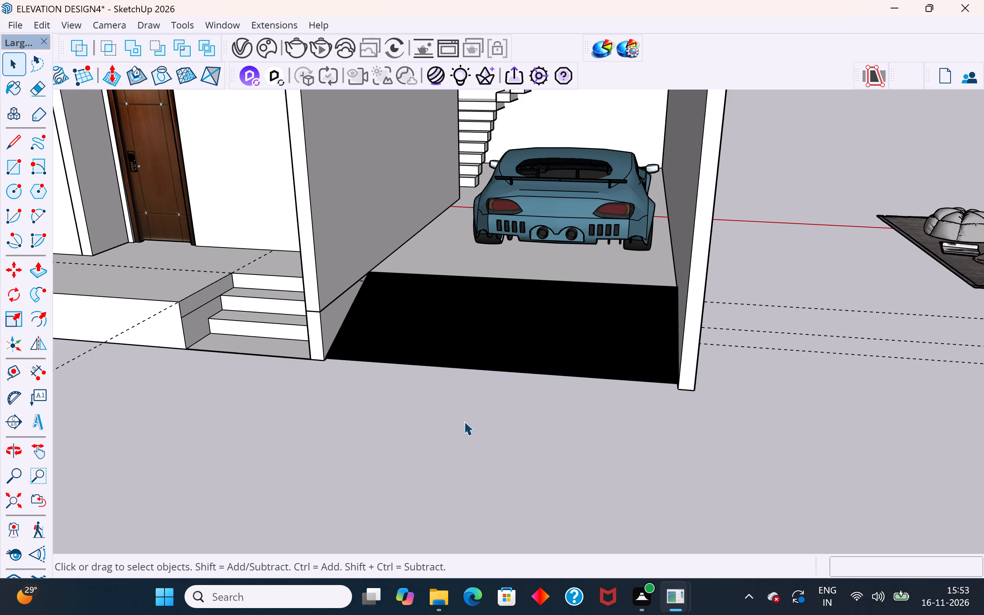
left_click(532, 455)
Examine how the ridged garage entrance strip meets the side walls, floor slab and ground, including its separate ridges.
scroll(622, 400, "down", 4)
middle_click_drag(640, 399, 695, 357)
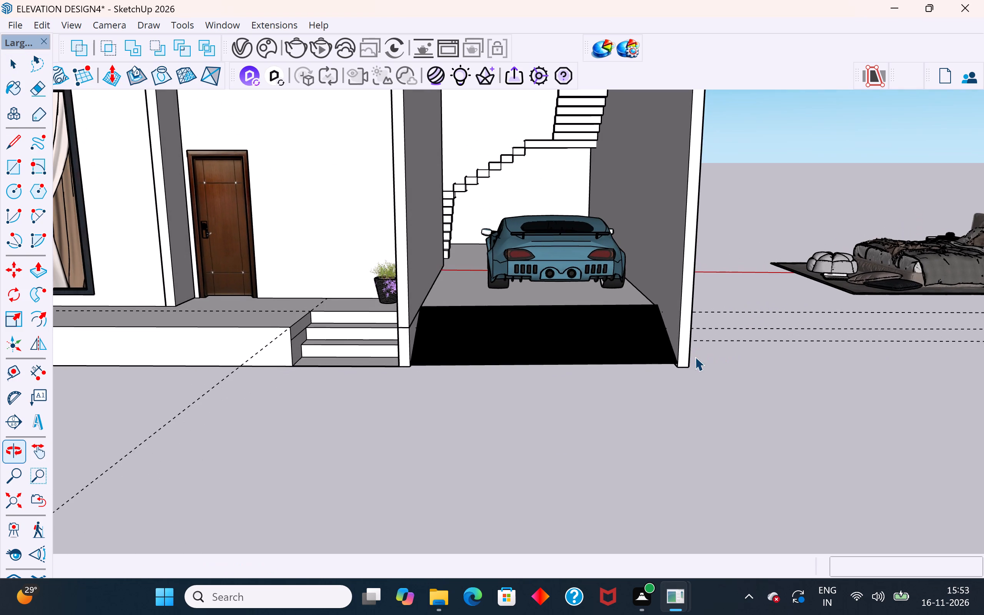
scroll(695, 357, "up", 8)
scroll(668, 296, "up", 4)
middle_click_drag(625, 273, 609, 267)
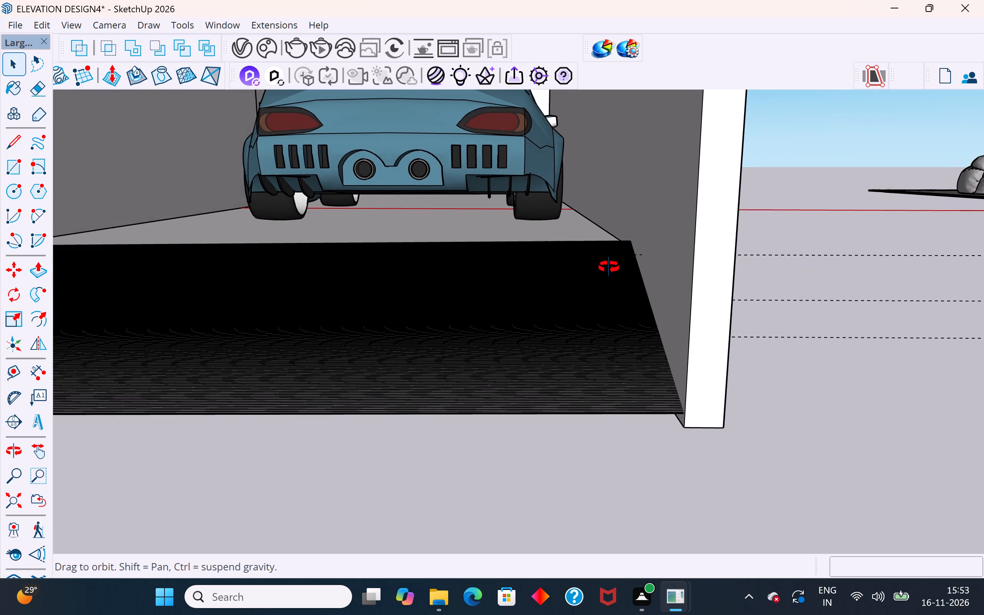
middle_click_drag(609, 267, 696, 386)
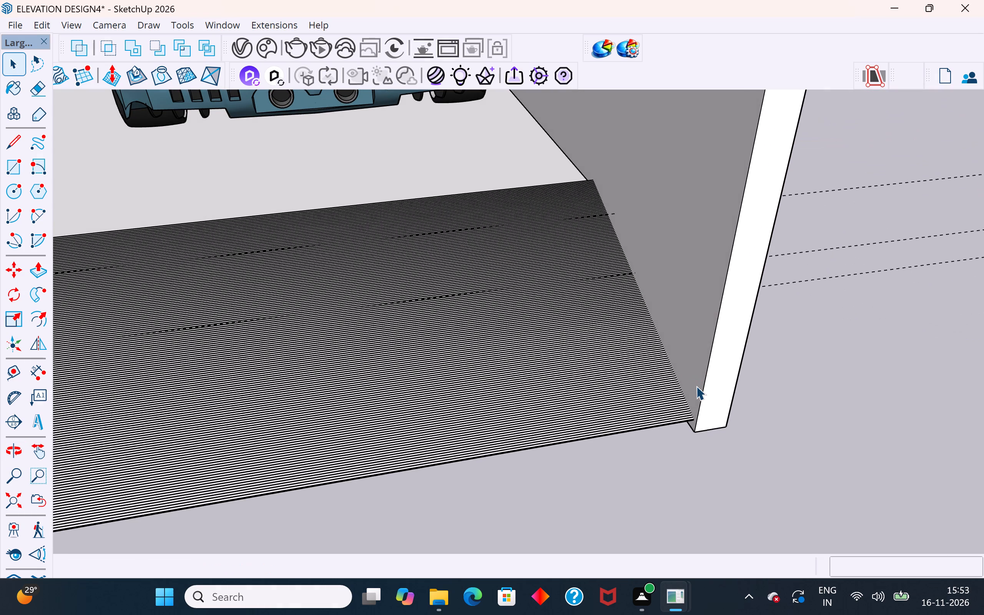
scroll(620, 400, "down", 3)
scroll(650, 424, "up", 7)
middle_click_drag(683, 404, 673, 291)
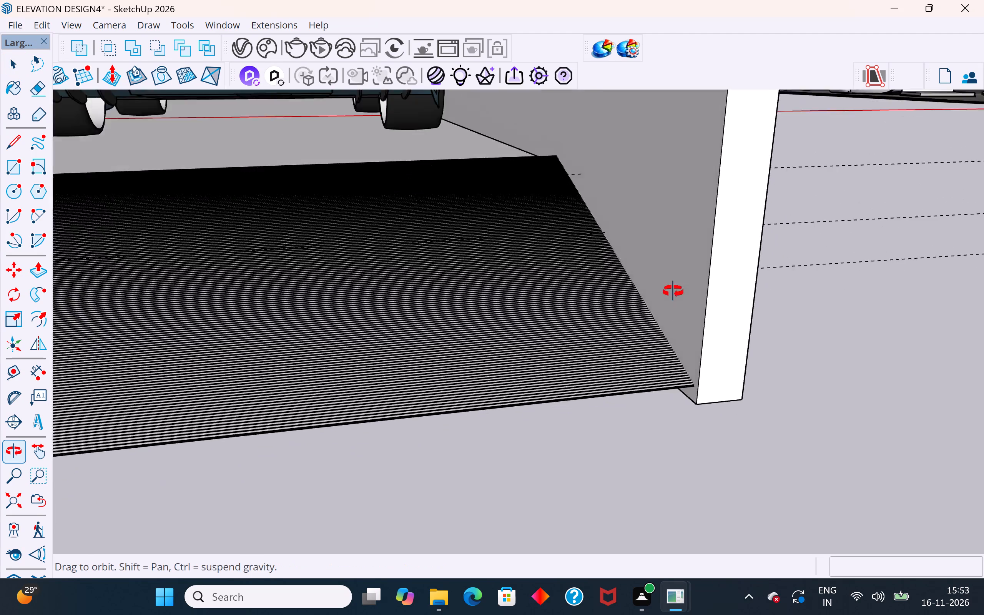
middle_click_drag(673, 291, 663, 218)
scroll(659, 278, "down", 9)
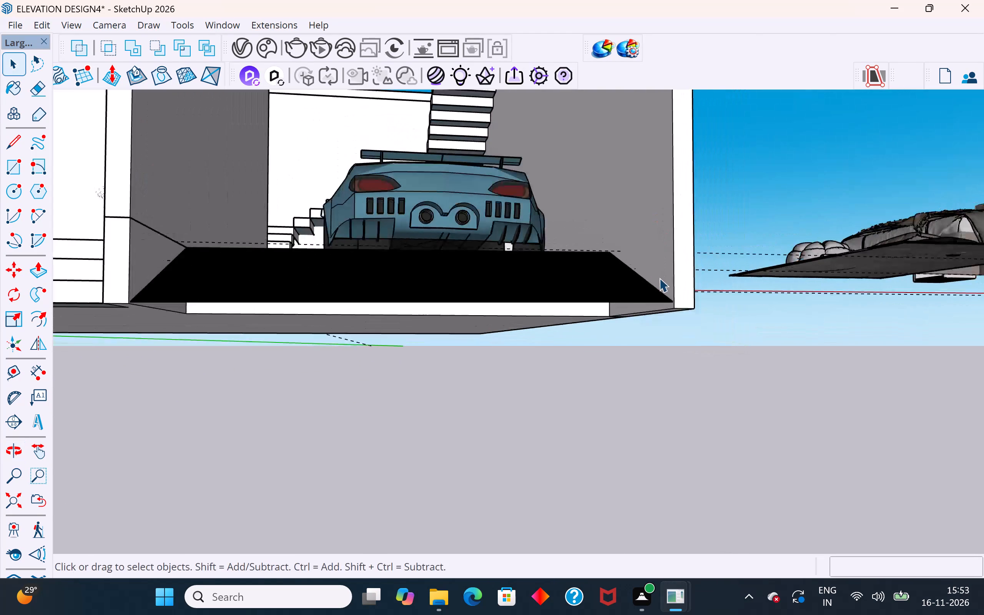
middle_click_drag(659, 278, 613, 469)
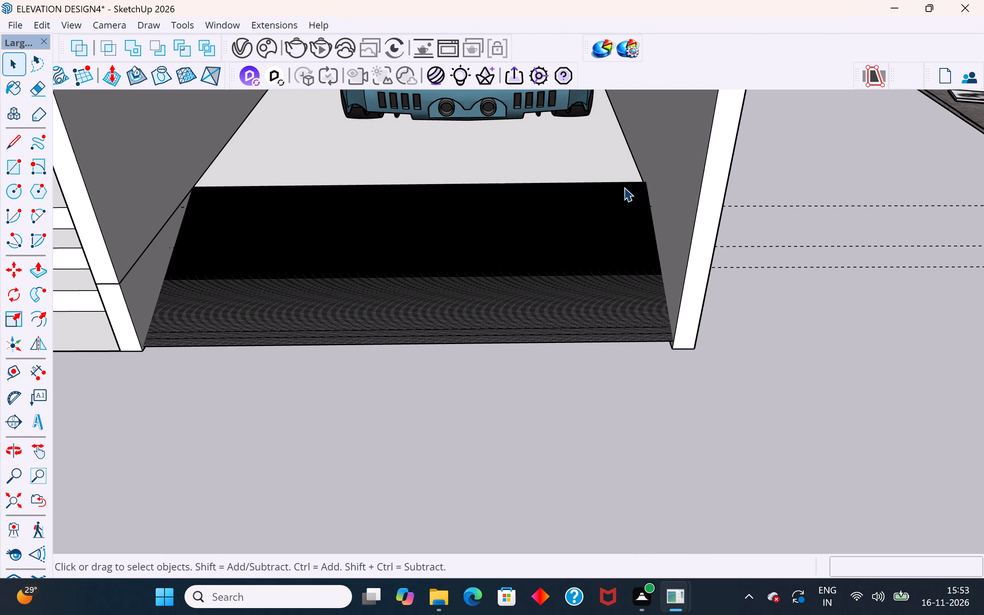
left_click(627, 184)
left_click(623, 211)
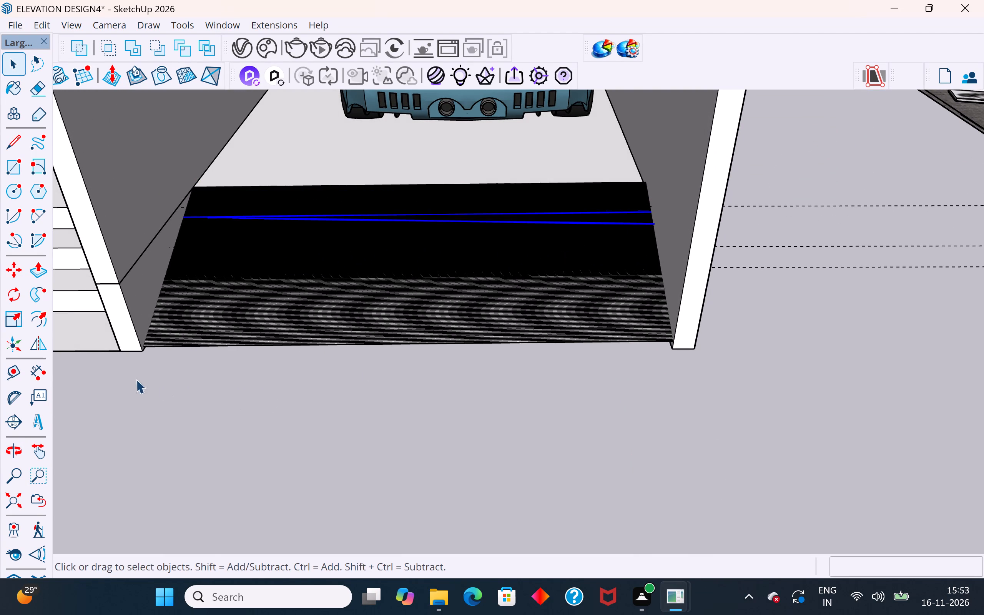
Hide the outer garage side wall beside the ridged entrance strip.
scroll(440, 323, "down", 8)
middle_click_drag(428, 333, 517, 256)
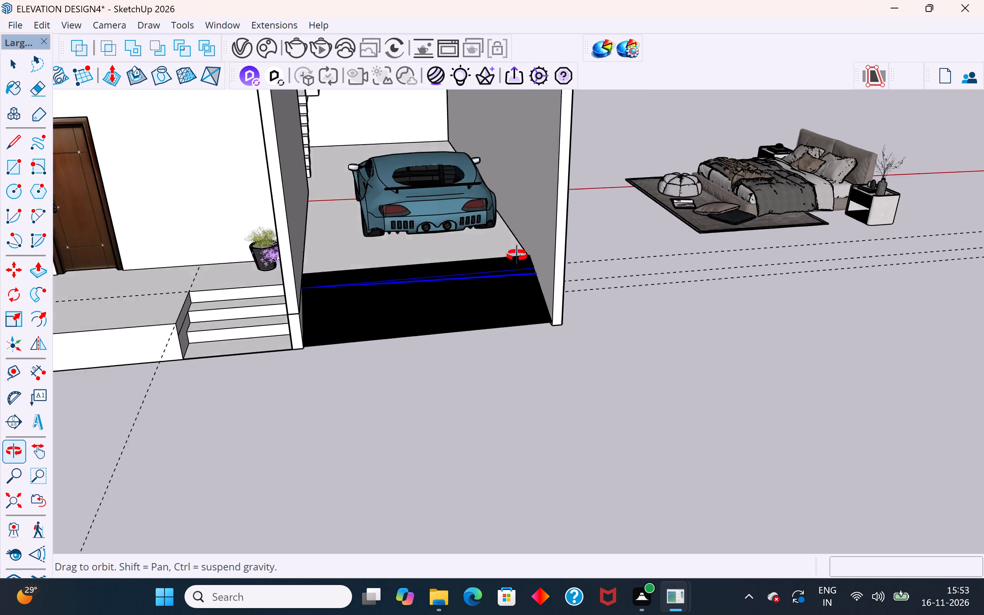
middle_click_drag(517, 256, 312, 215)
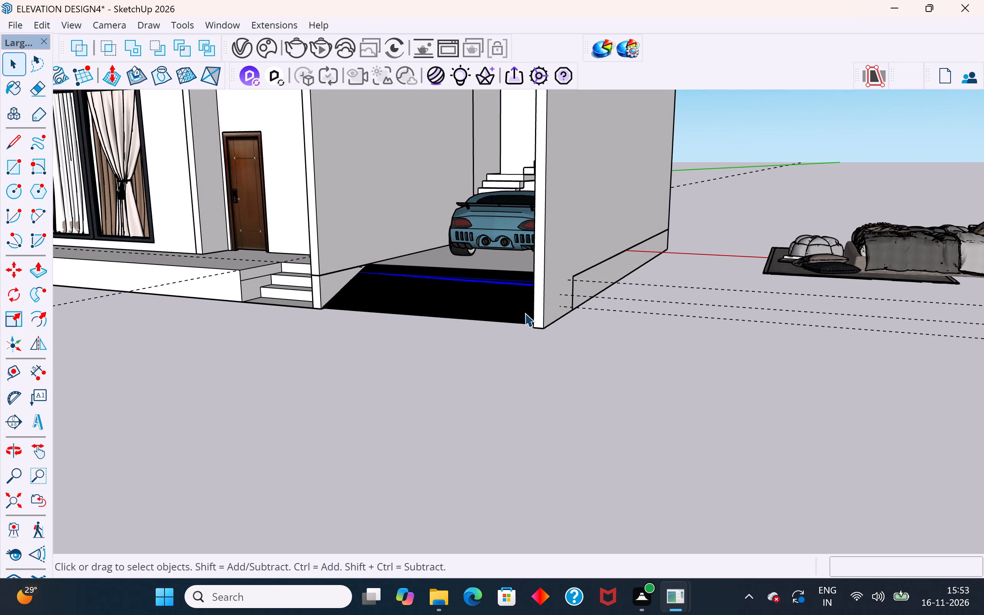
left_click(578, 201)
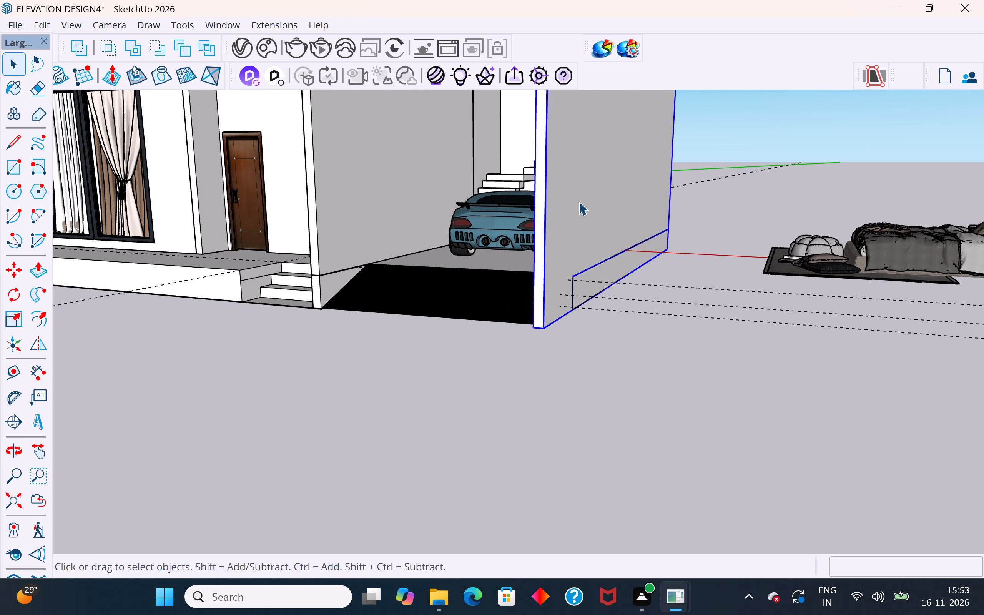
right_click(578, 201)
left_click(624, 53)
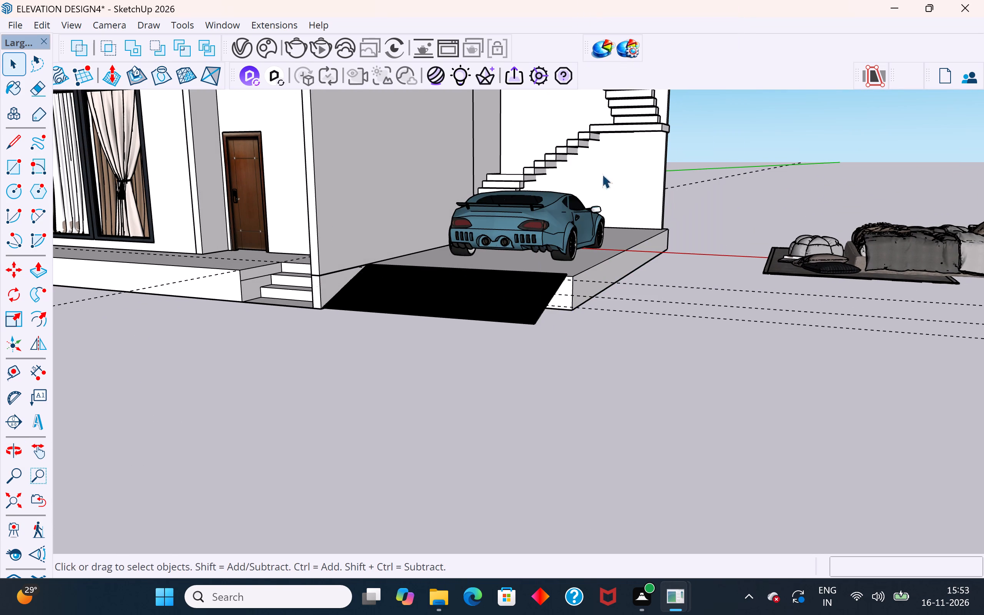
Hide the garage's inner side wall next to the entrance steps.
middle_click_drag(547, 339, 427, 493)
left_click(577, 286)
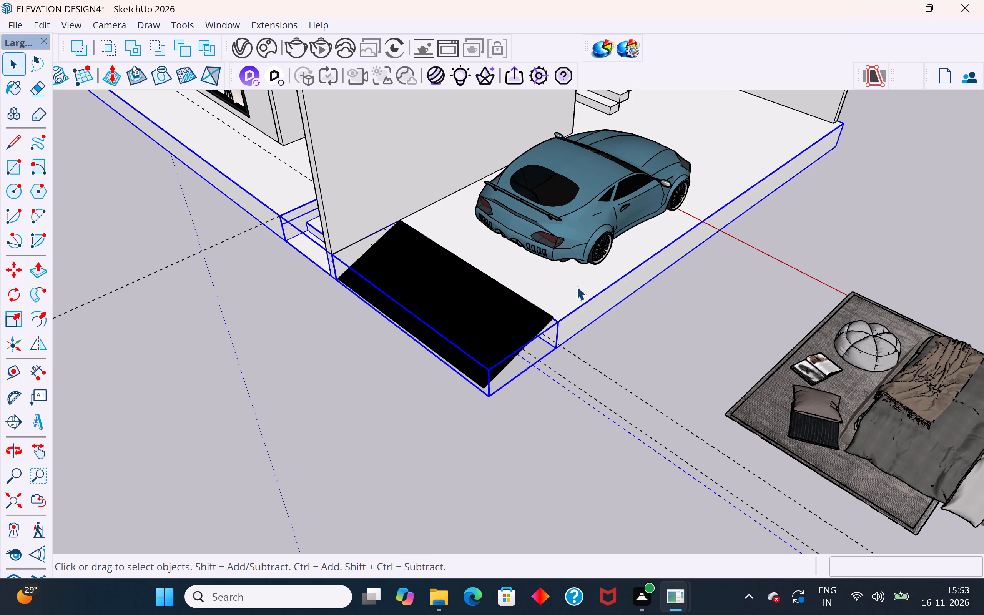
left_click(350, 209)
right_click(350, 209)
left_click(382, 43)
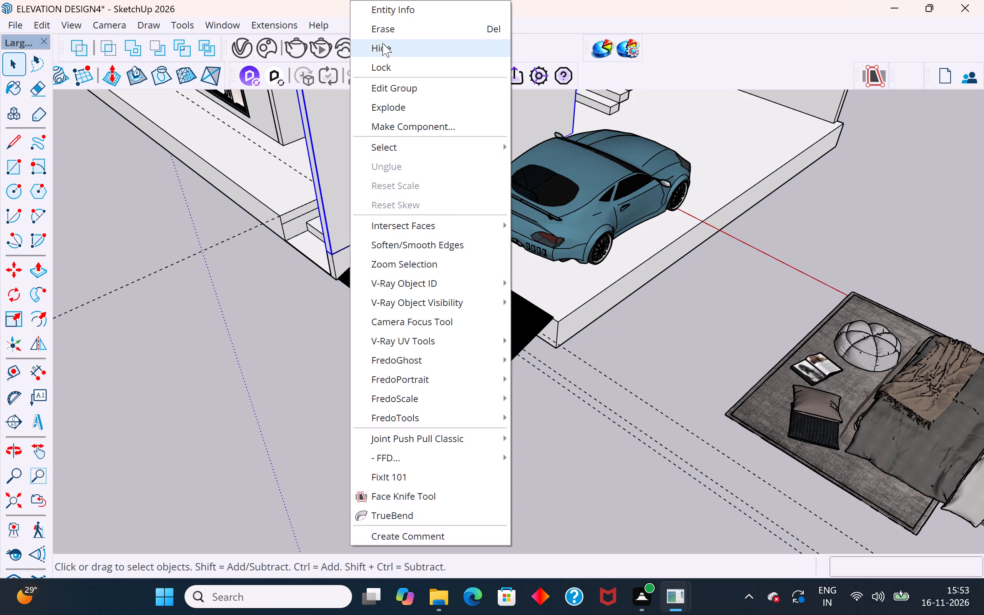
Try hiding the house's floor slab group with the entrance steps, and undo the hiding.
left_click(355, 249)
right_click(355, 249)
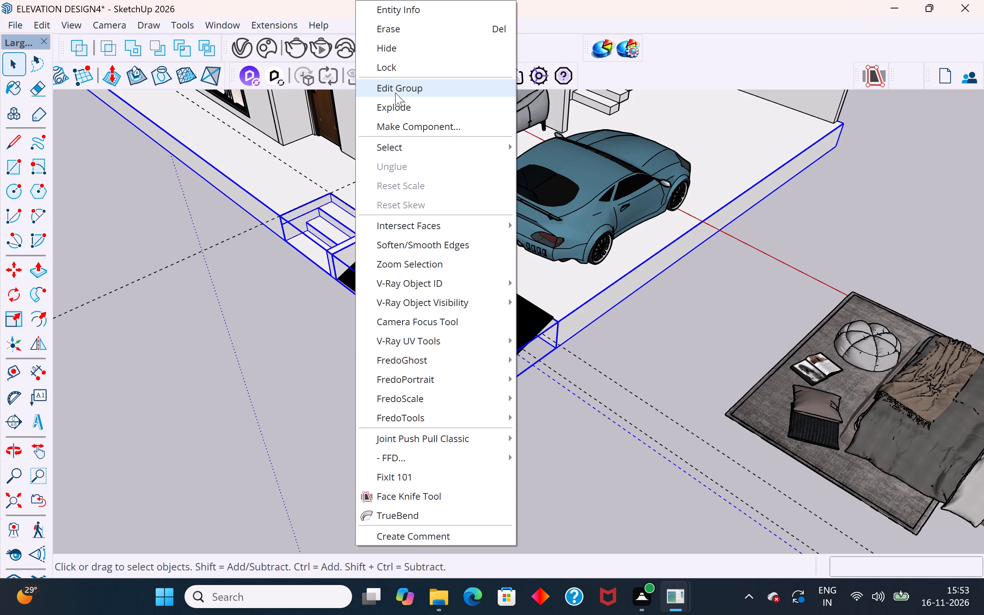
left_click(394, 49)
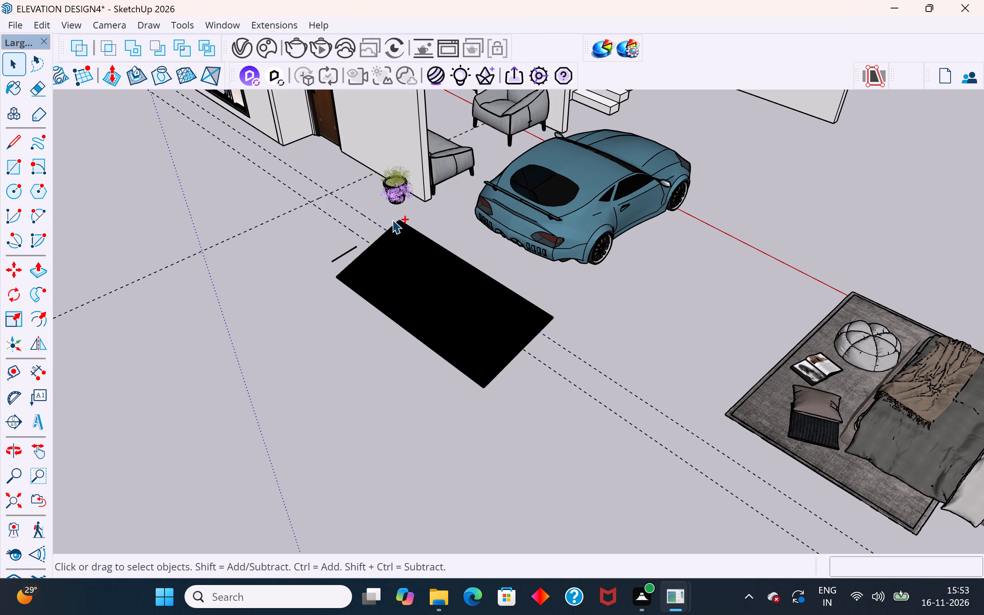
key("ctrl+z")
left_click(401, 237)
Delete all the guide lines in the model.
middle_click_drag(547, 317, 542, 336)
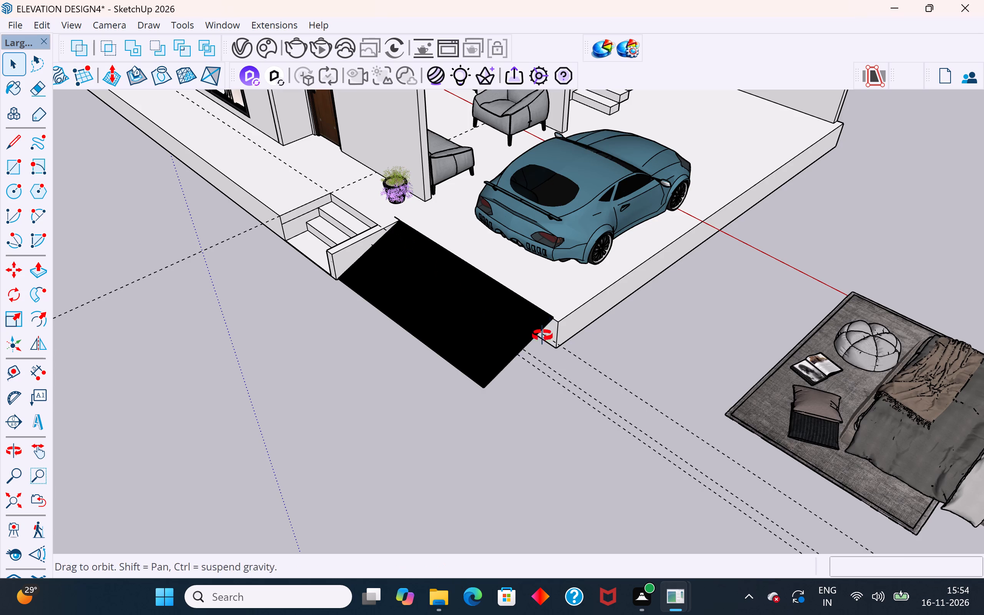
middle_click_drag(542, 336, 502, 432)
scroll(522, 371, "up", 12)
scroll(524, 393, "down", 4)
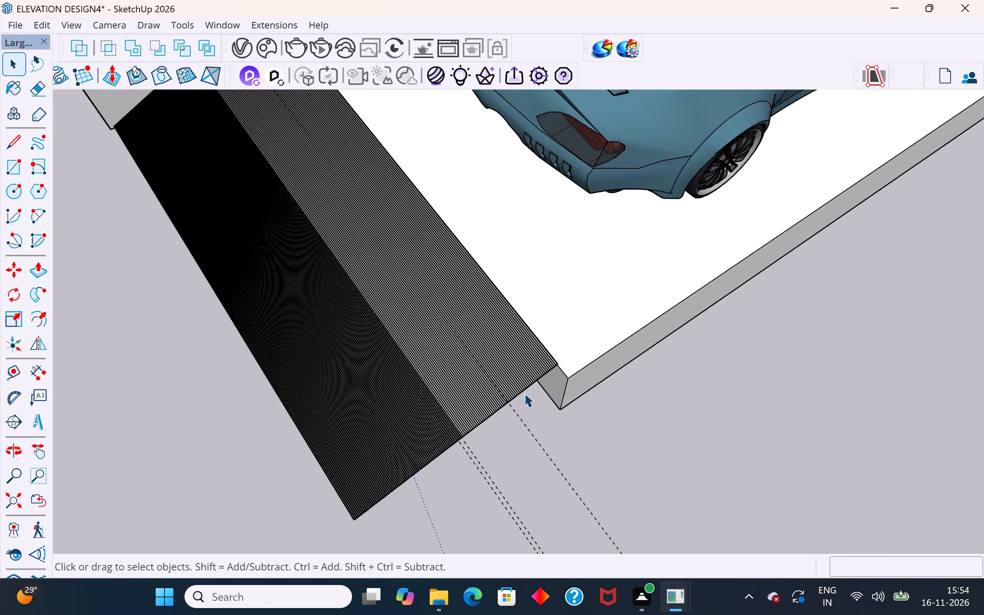
scroll(524, 393, "down", 1)
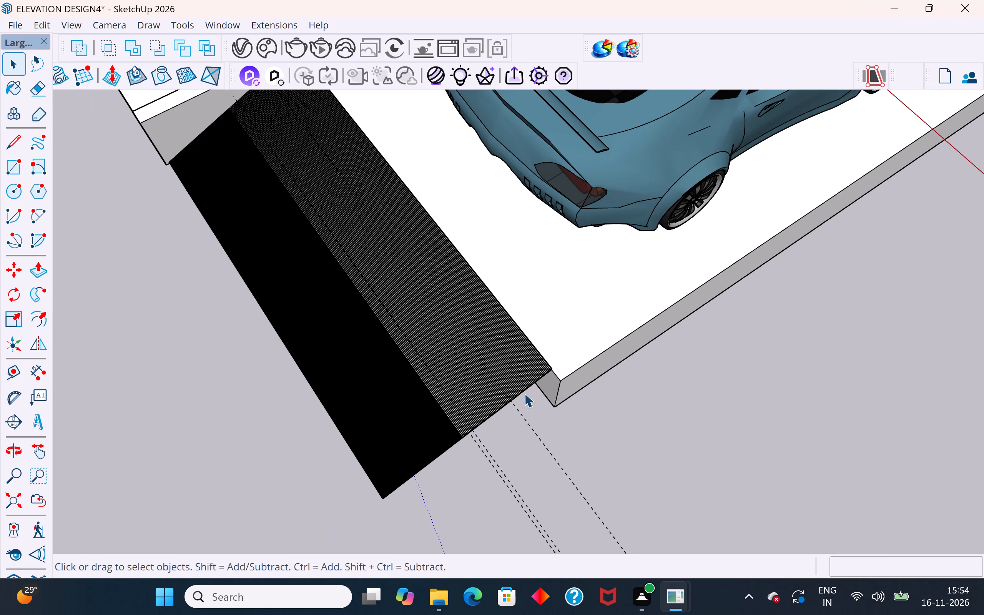
scroll(627, 331, "down", 2)
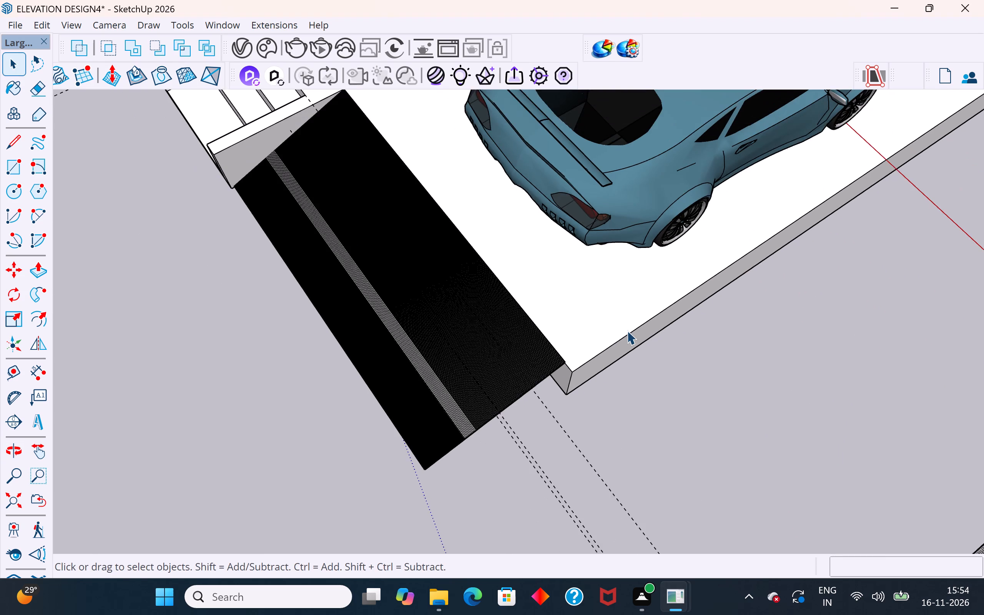
middle_click_drag(627, 331, 522, 339)
scroll(522, 339, "up", 1)
scroll(523, 293, "down", 4)
left_click_drag(527, 402, 427, 475)
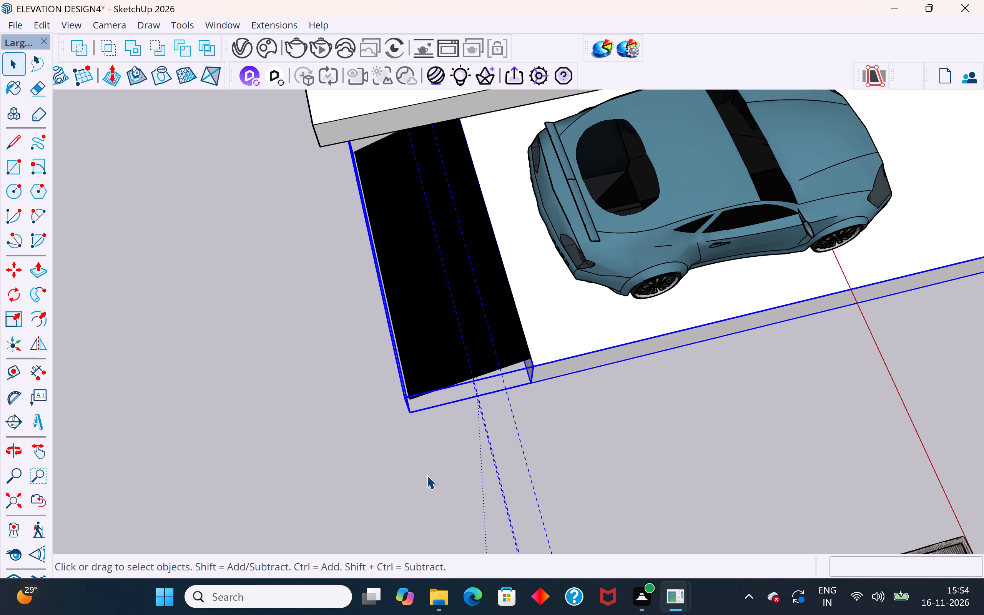
left_click(201, 297)
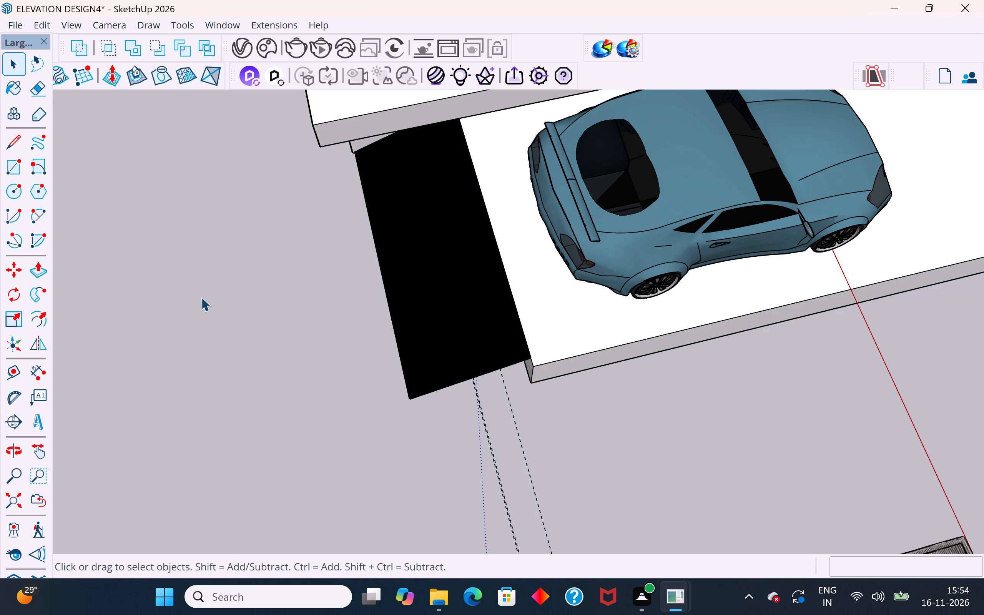
left_click(40, 26)
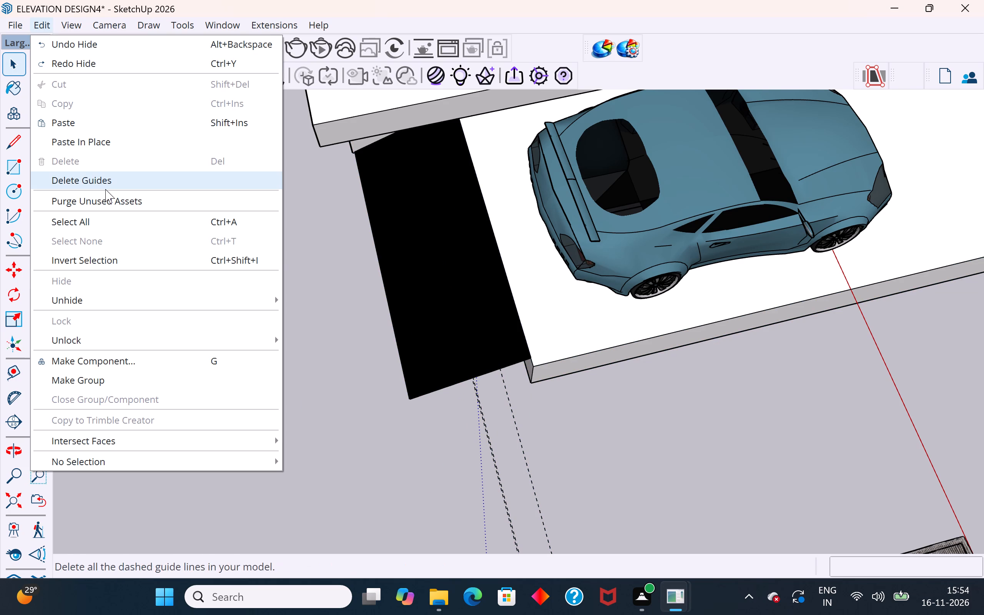
left_click(105, 189)
Select all the ridges of the garage entrance strip, including the few missed along the slab edge, and make them one group.
scroll(499, 307, "up", 3)
scroll(511, 346, "up", 2)
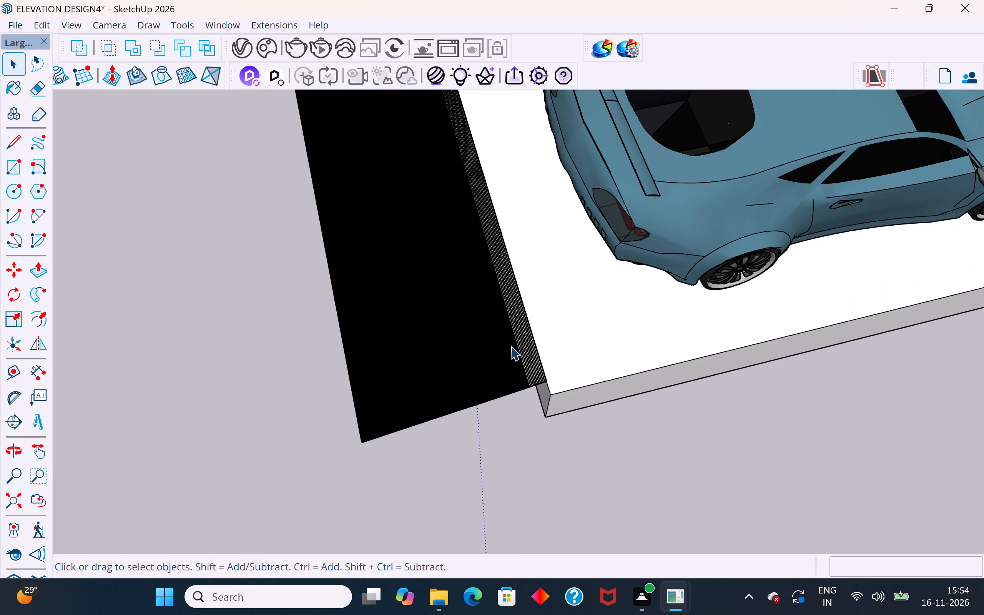
scroll(511, 346, "up", 2)
middle_click_drag(546, 391, 481, 397)
scroll(544, 395, "up", 8)
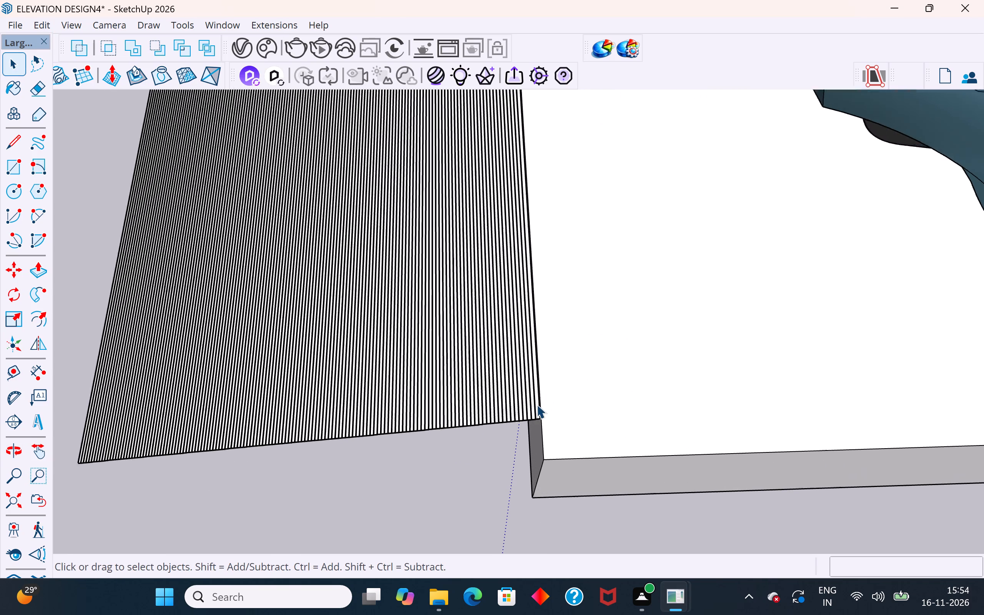
scroll(537, 404, "up", 1)
left_click(536, 403)
scroll(536, 403, "down", 4)
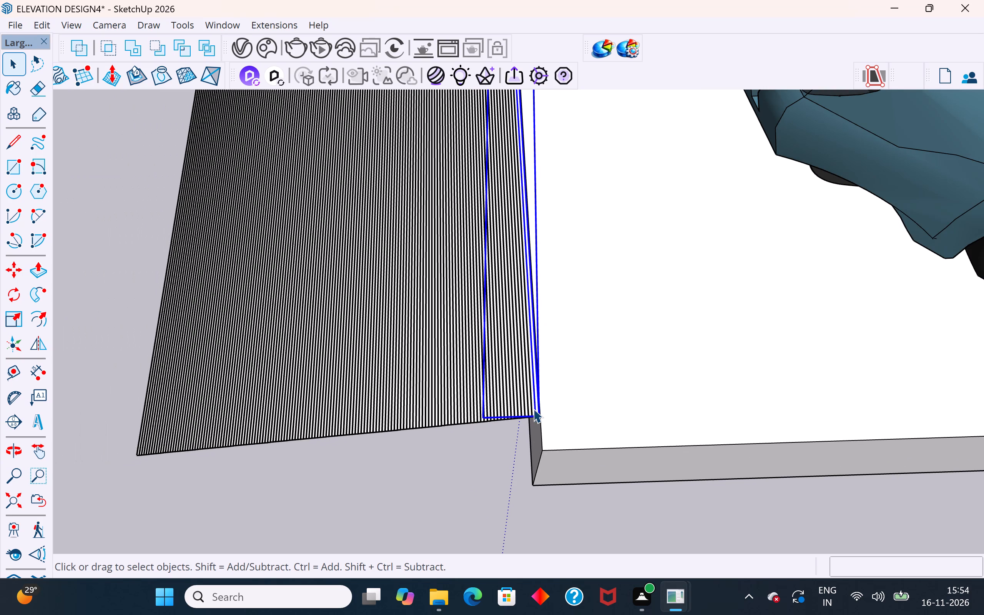
scroll(568, 333, "down", 5)
middle_click_drag(496, 490, 475, 534)
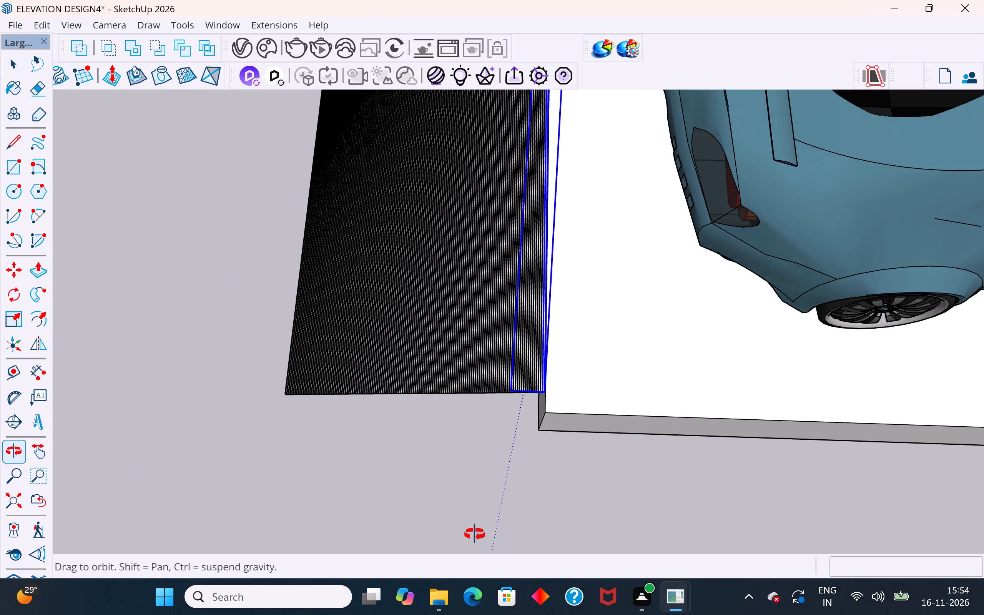
middle_click_drag(475, 534, 475, 537)
scroll(525, 431, "up", 4)
left_click_drag(529, 412, 123, 254)
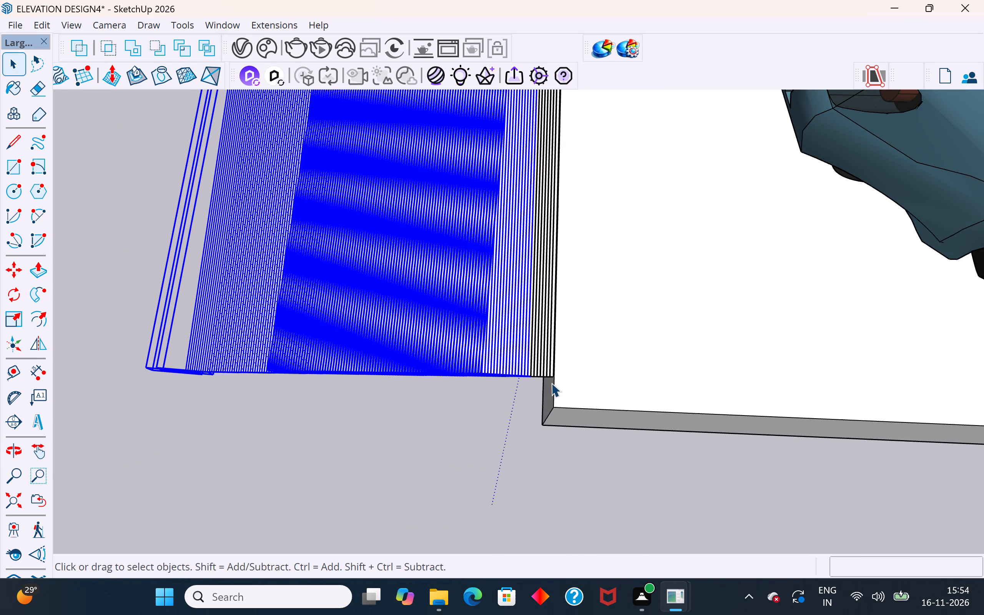
scroll(551, 383, "up", 10)
left_click(555, 364, "ctrl")
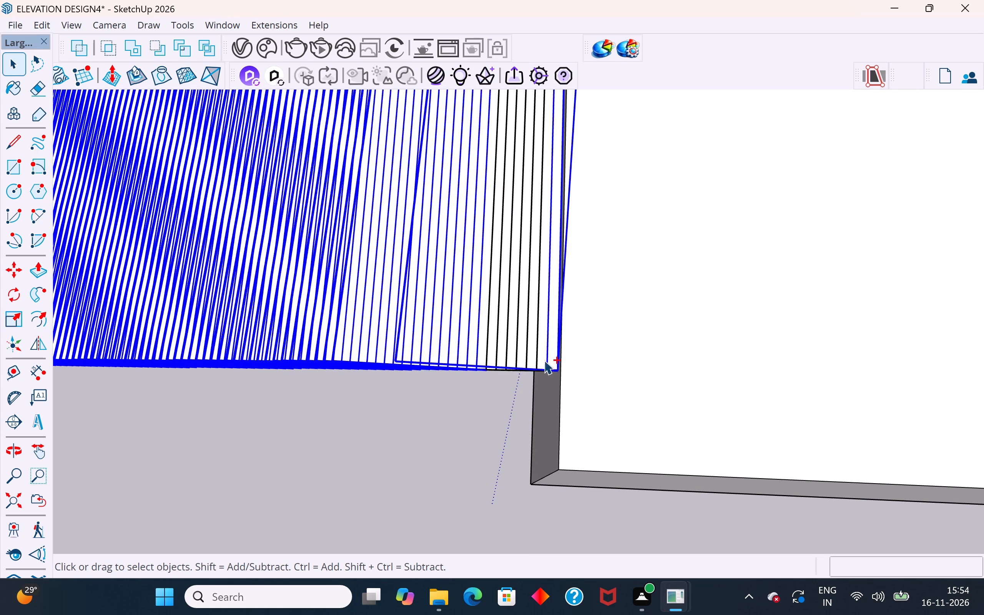
left_click(544, 360, "ctrl")
left_click(527, 357, "ctrl")
left_click(521, 355, "ctrl")
left_click(511, 353, "ctrl")
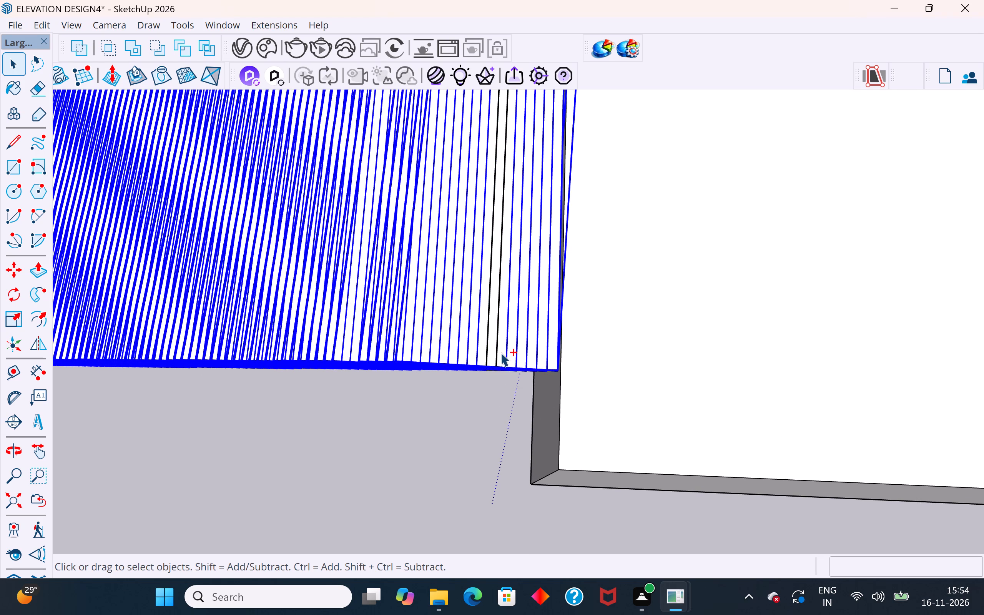
left_click(500, 352, "ctrl")
left_click(490, 350, "ctrl")
scroll(507, 334, "down", 6)
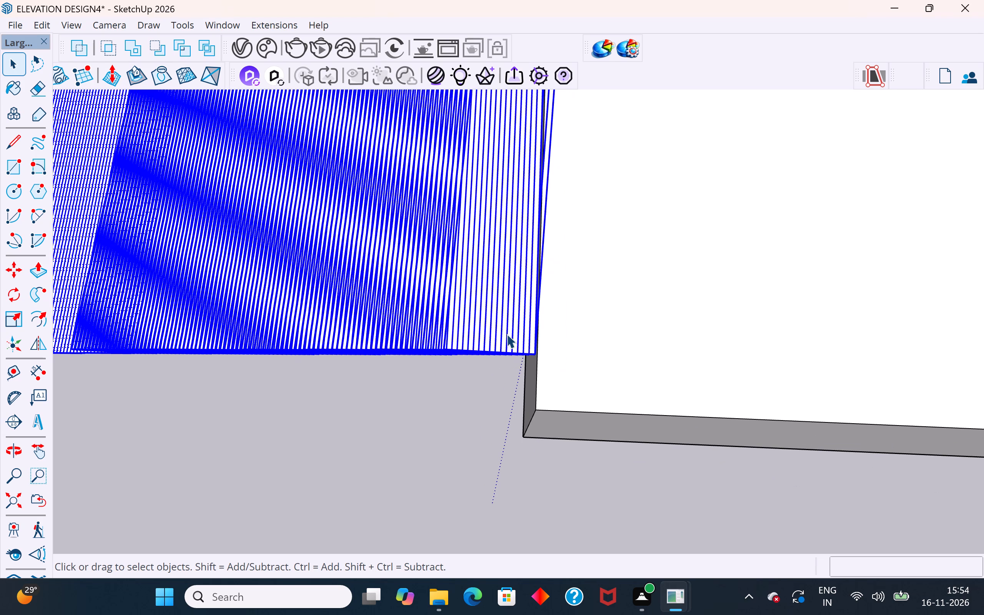
right_click(507, 334)
left_click(578, 164)
left_click(451, 430)
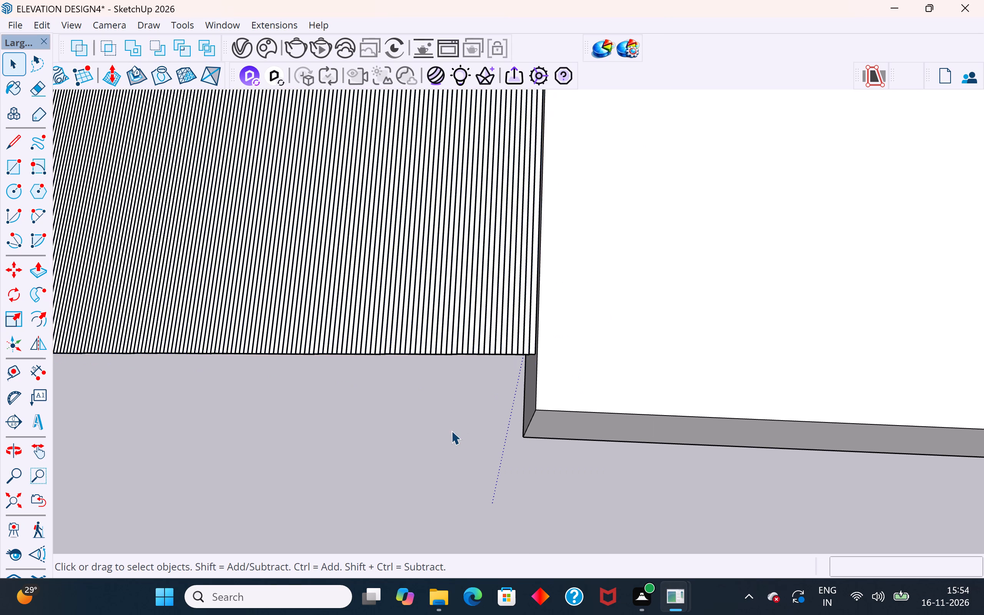
Rotate the ridged strip group about 0.4 degrees around the red axis from its upper corner, lowering its front edge toward the step wall's base.
middle_click_drag(668, 391, 739, 347)
scroll(780, 325, "down", 12)
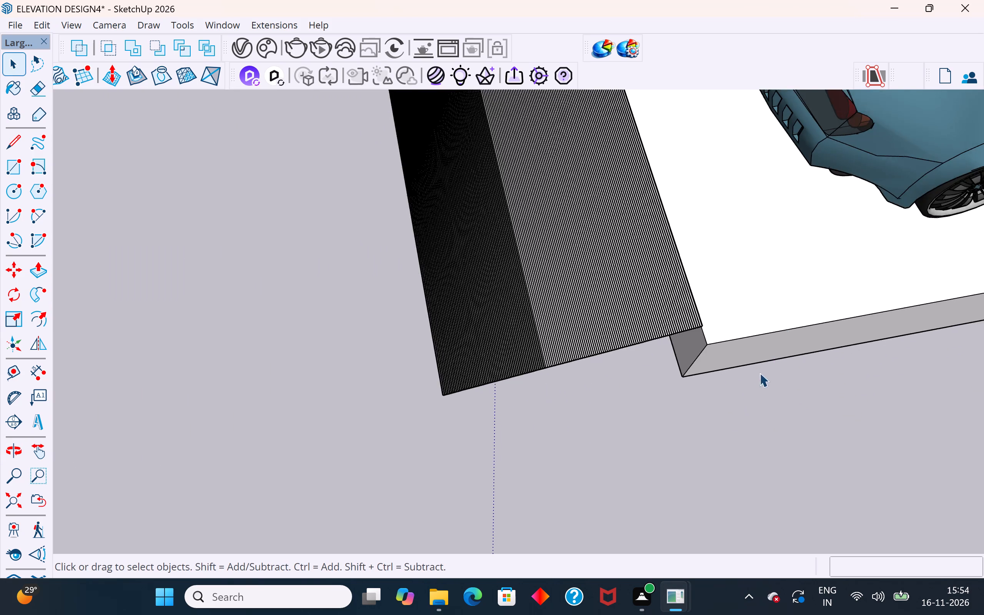
scroll(755, 379, "down", 11)
middle_click_drag(713, 322, 771, 252)
scroll(617, 117, "up", 7)
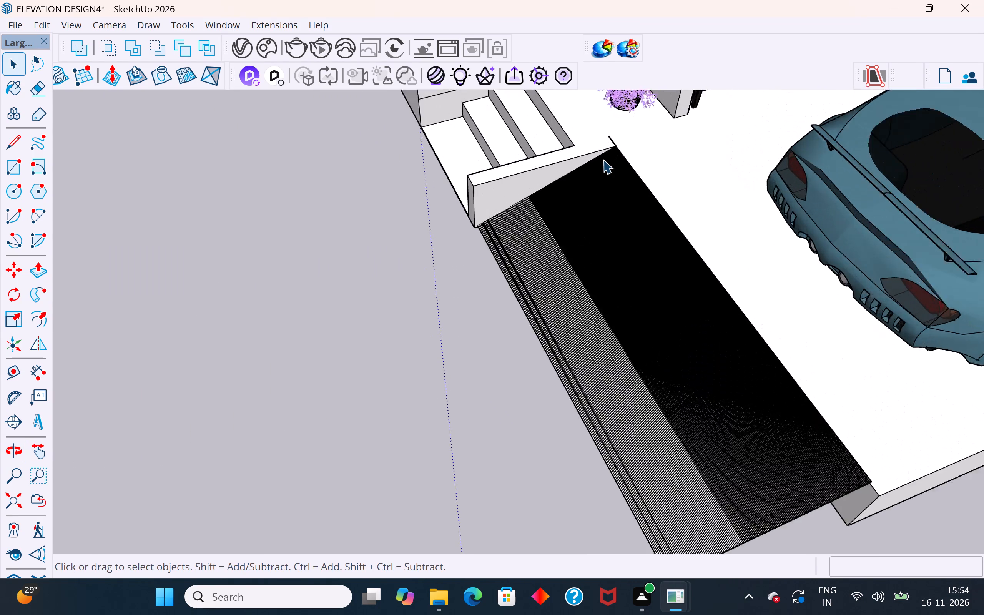
scroll(603, 160, "up", 1)
left_click(615, 182)
scroll(617, 163, "up", 4)
middle_click_drag(637, 155, 745, 95)
scroll(567, 155, "up", 2)
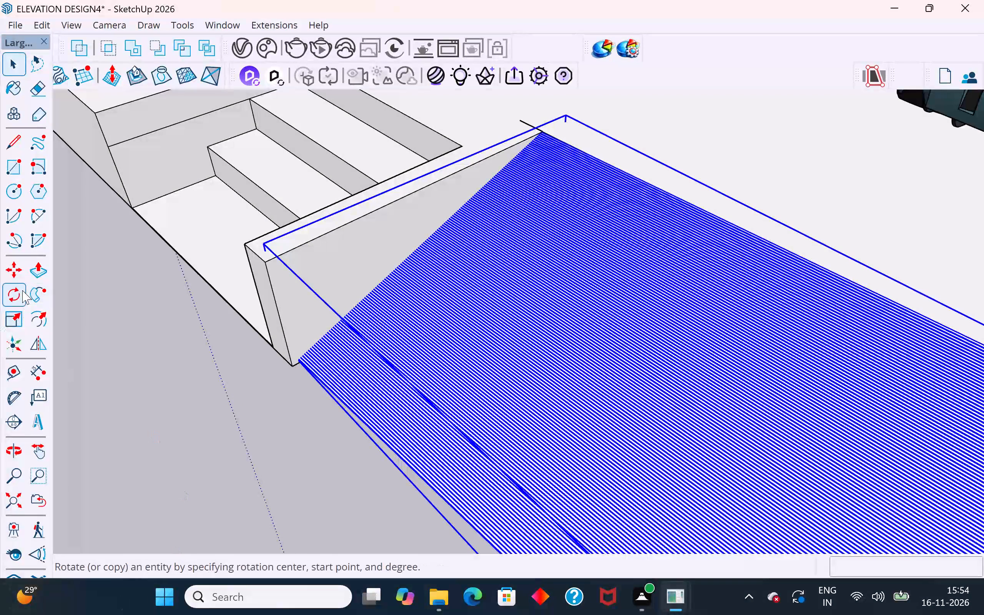
left_click(22, 290)
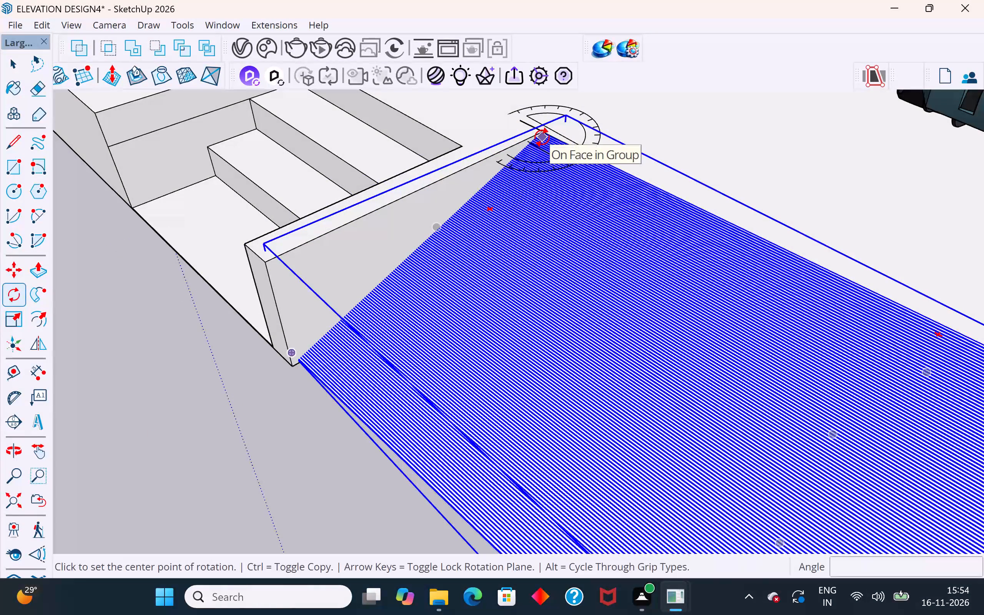
middle_click_drag(542, 137, 509, 193)
scroll(540, 151, "up", 4)
middle_click_drag(574, 151, 649, 196)
scroll(519, 417, "down", 4)
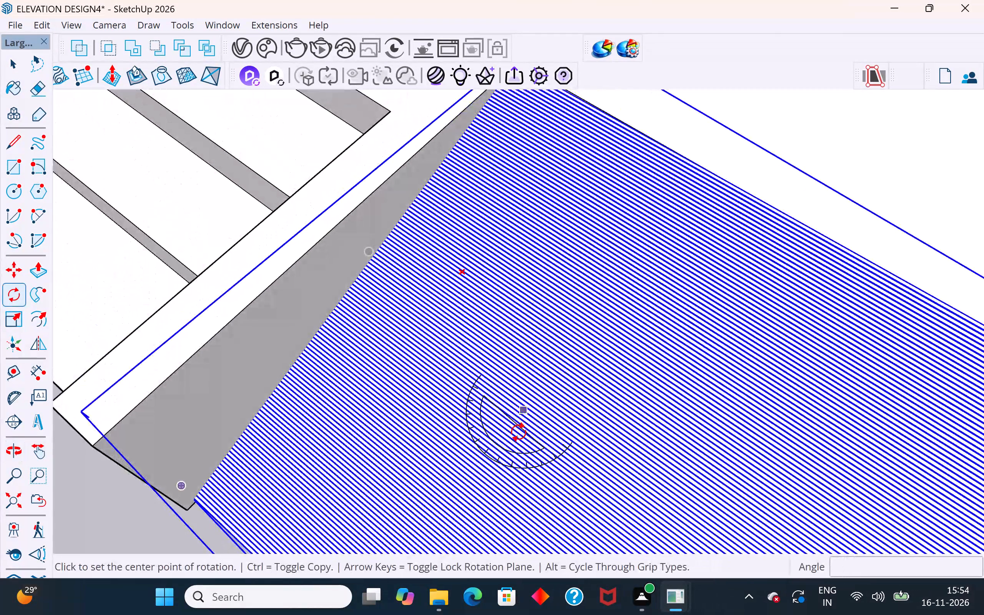
scroll(519, 432, "down", 8)
middle_click_drag(527, 319, 522, 231)
scroll(512, 326, "up", 8)
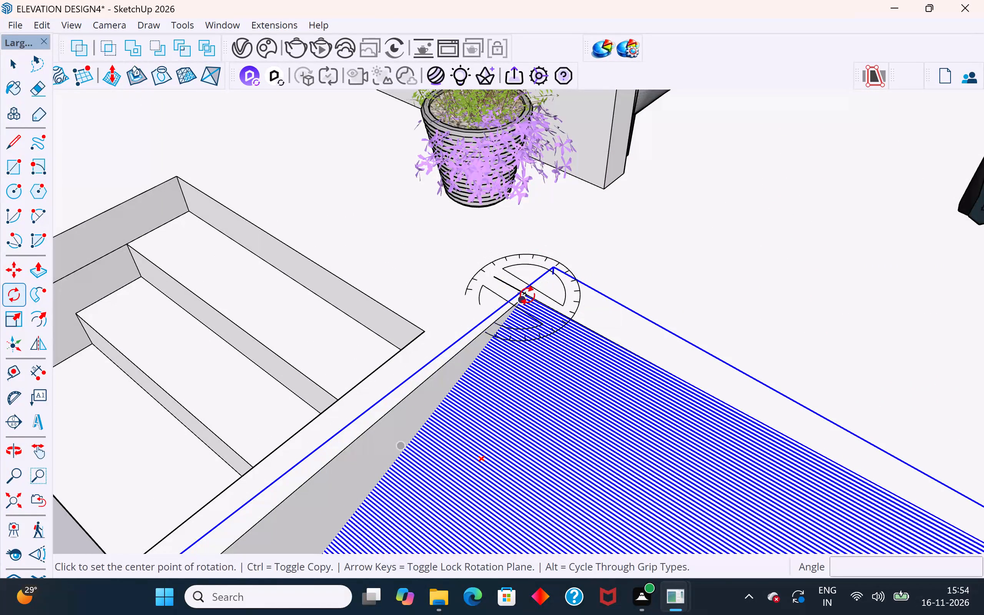
scroll(527, 295, "up", 5)
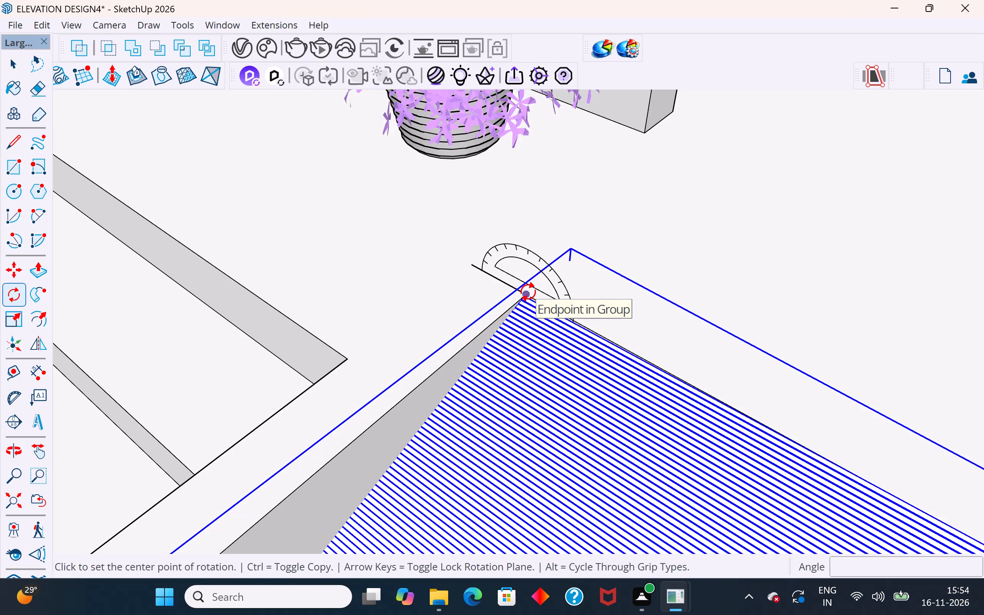
key("Right")
left_click(528, 291)
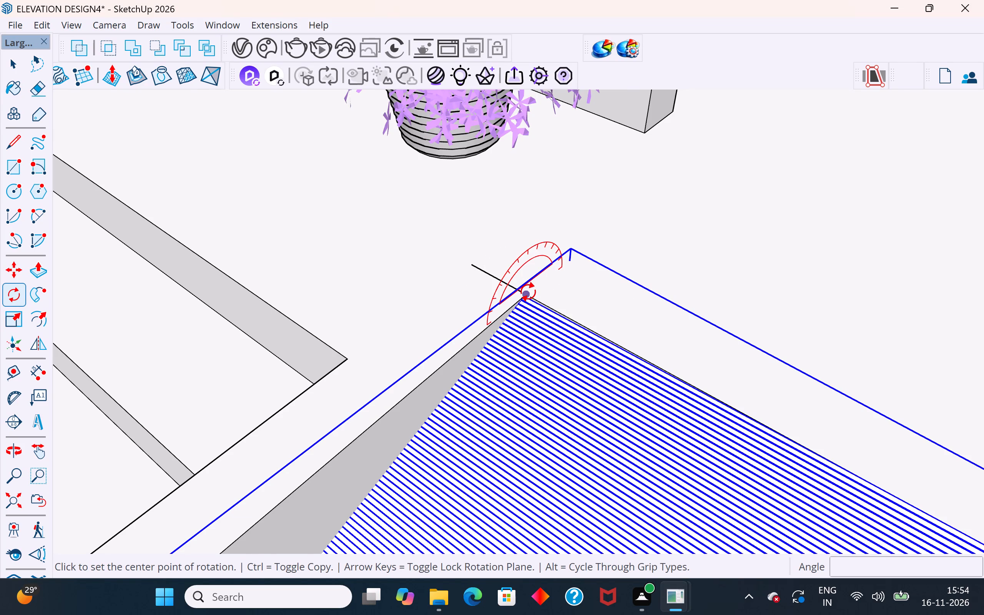
scroll(528, 291, "down", 16)
scroll(422, 430, "up", 19)
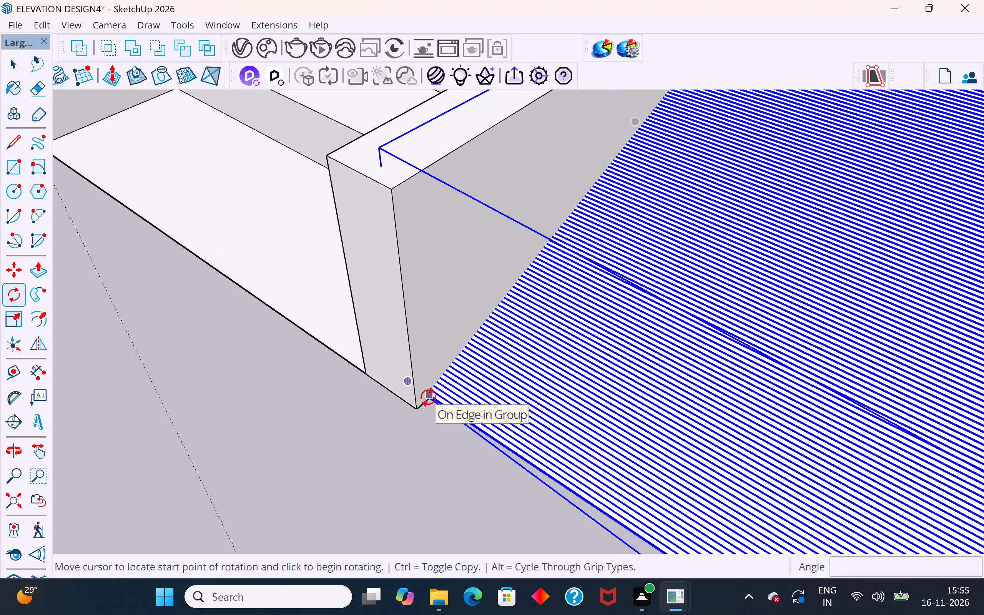
left_click(428, 397)
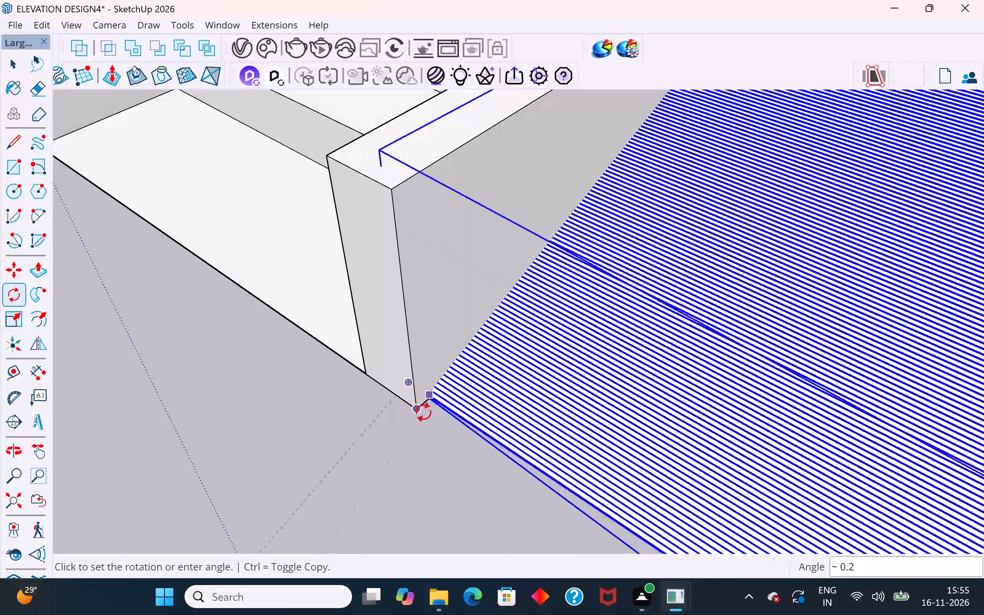
scroll(424, 412, "up", 3)
middle_click_drag(424, 412, 460, 253)
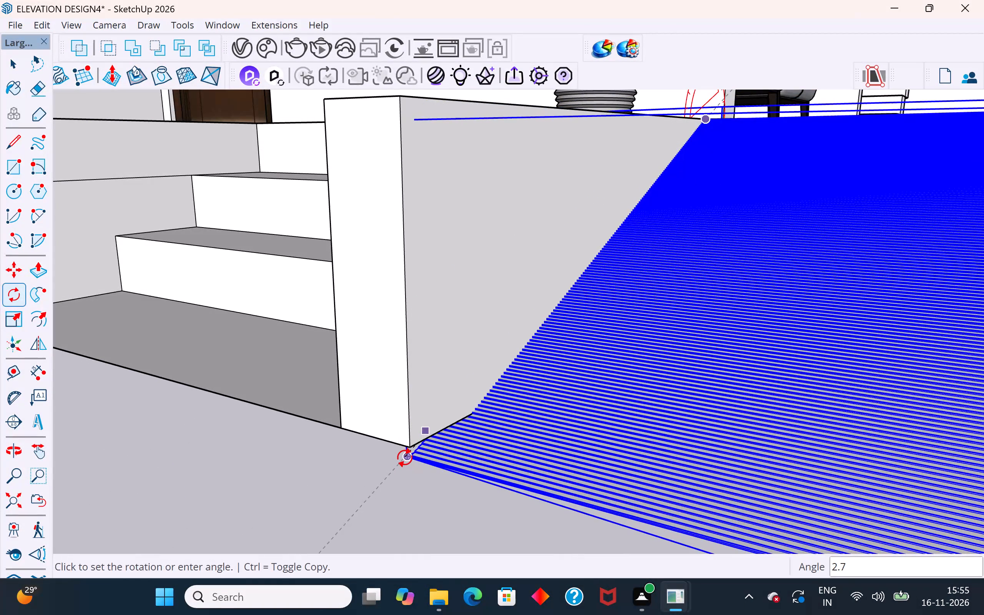
scroll(412, 450, "up", 1)
middle_click_drag(412, 450, 451, 423)
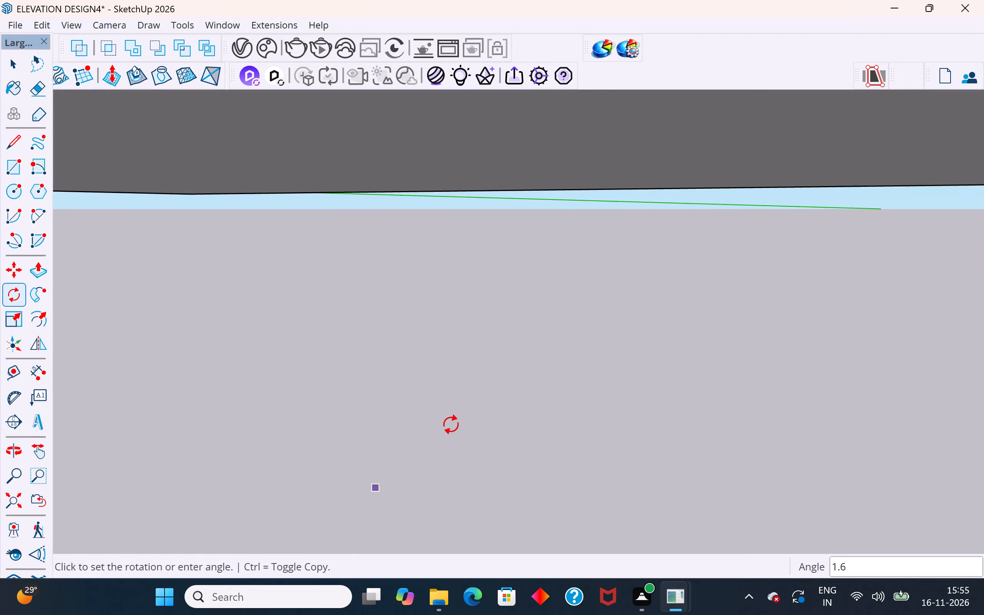
scroll(451, 424, "down", 5)
scroll(451, 424, "up", 8)
scroll(451, 424, "down", 1)
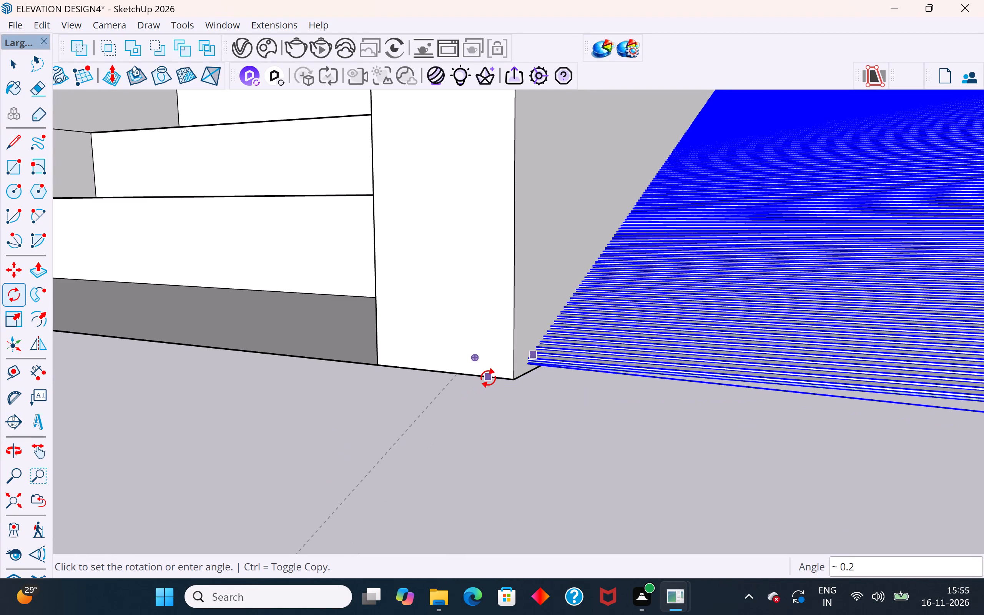
scroll(489, 378, "up", 4)
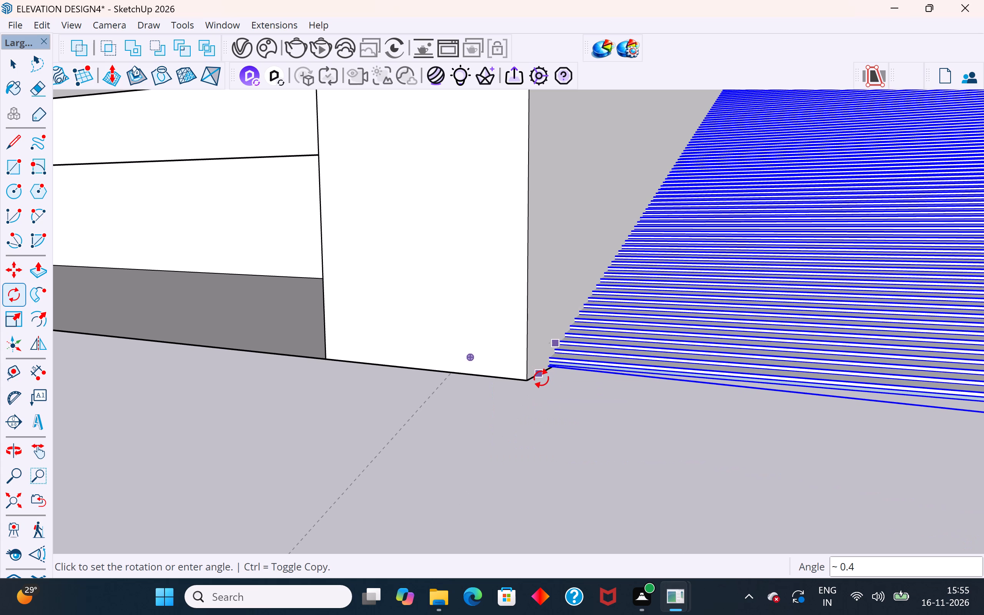
scroll(541, 378, "up", 4)
scroll(541, 378, "down", 5)
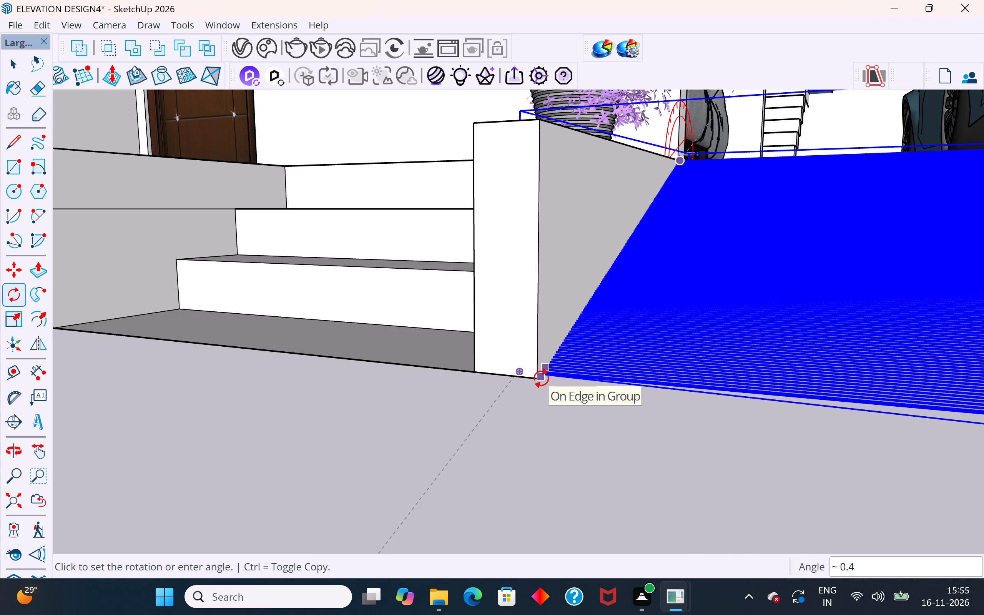
scroll(541, 378, "up", 14)
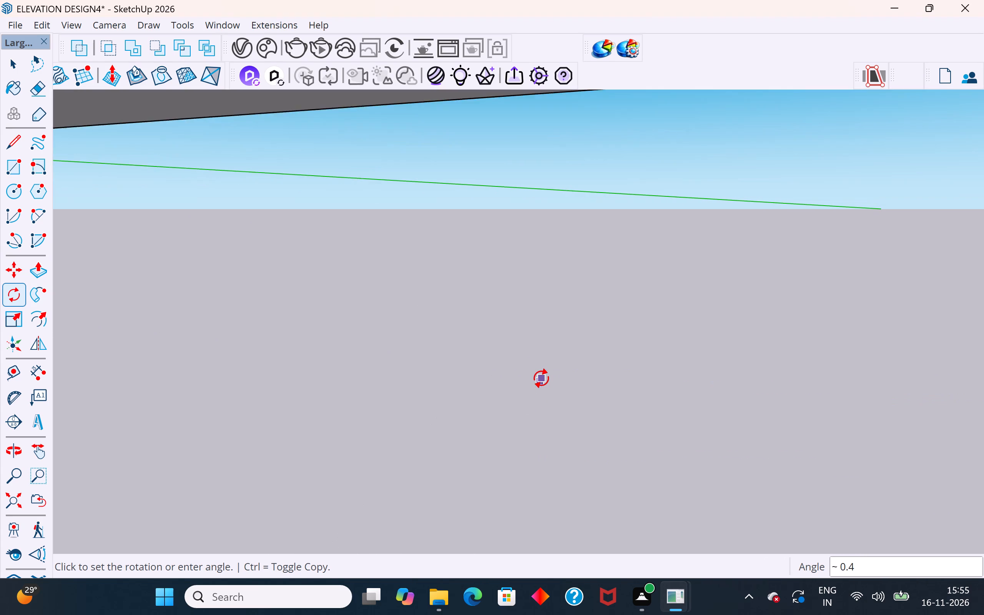
scroll(541, 378, "down", 5)
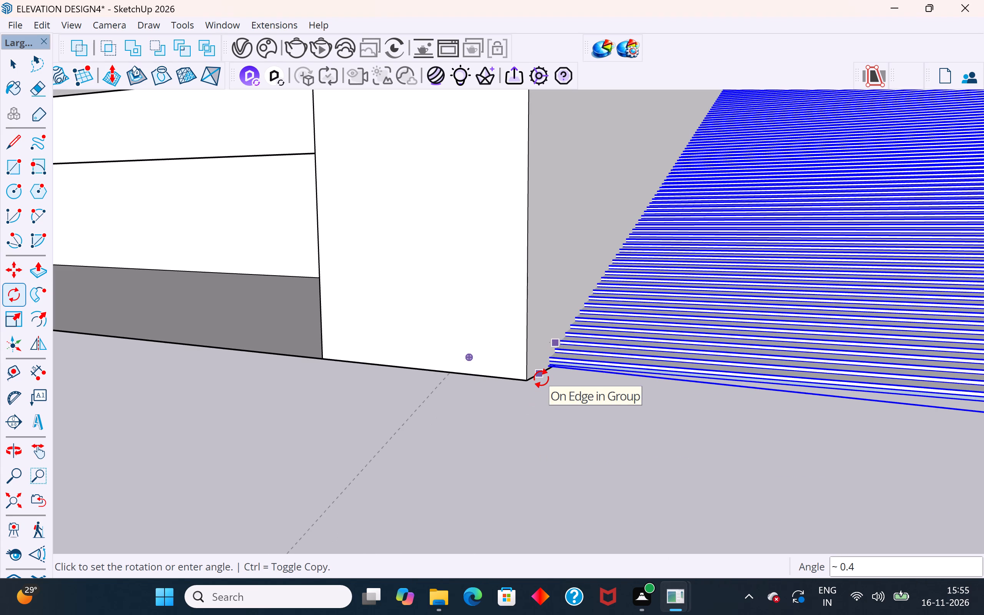
left_click(541, 378)
Rotate the ridged strip group another 0.2 degrees or so around the red axis from the same upper corner, down to the wall's bottom edge.
scroll(548, 375, "up", 1)
scroll(547, 376, "down", 4)
middle_click_drag(547, 376, 542, 383)
scroll(547, 376, "up", 1)
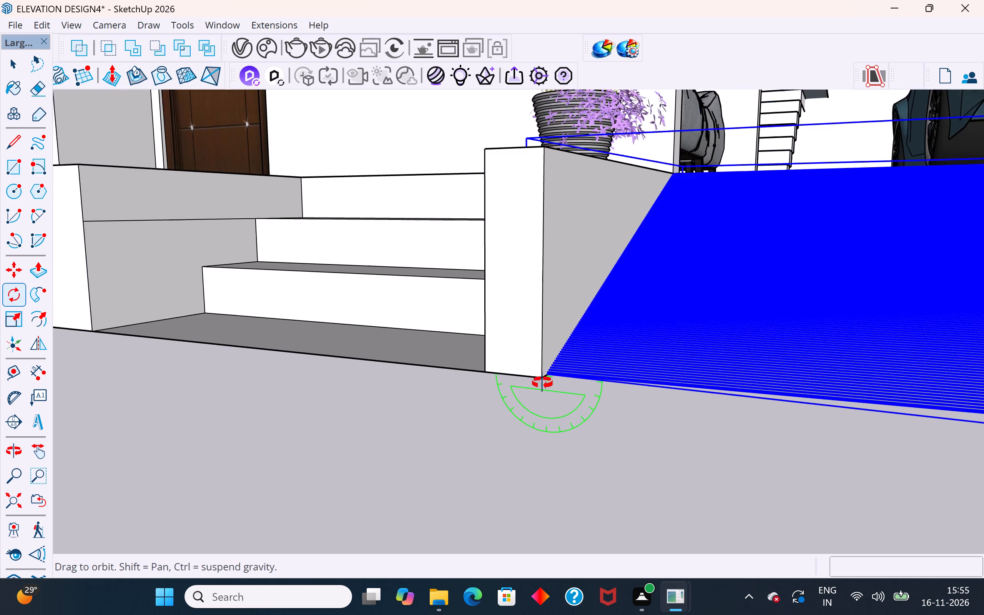
middle_click_drag(542, 383, 497, 448)
scroll(567, 375, "up", 3)
middle_click_drag(537, 403, 433, 504)
scroll(530, 409, "up", 14)
middle_click_drag(517, 384, 542, 310)
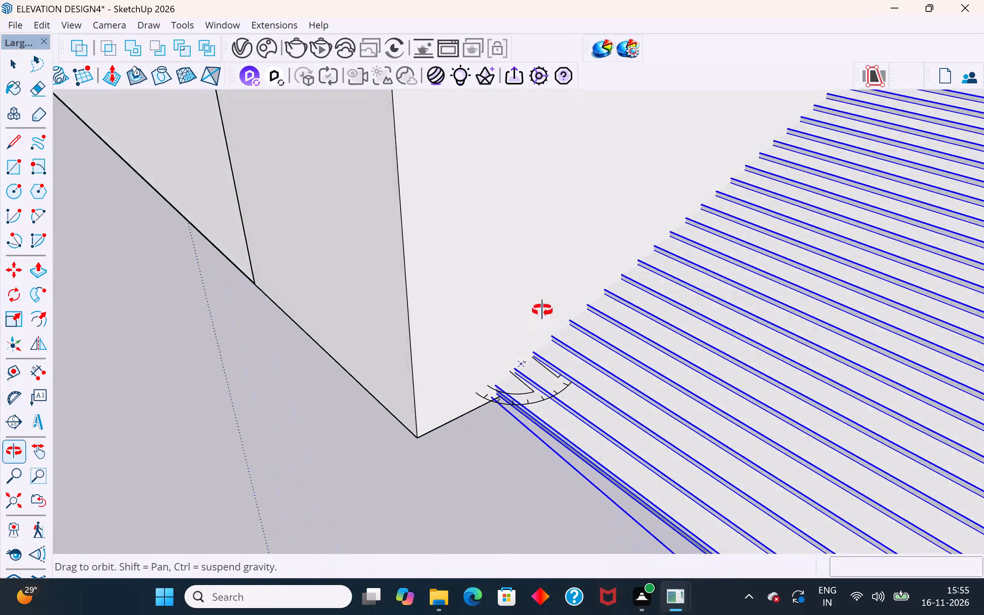
middle_click_drag(542, 310, 432, 356)
scroll(407, 395, "down", 8)
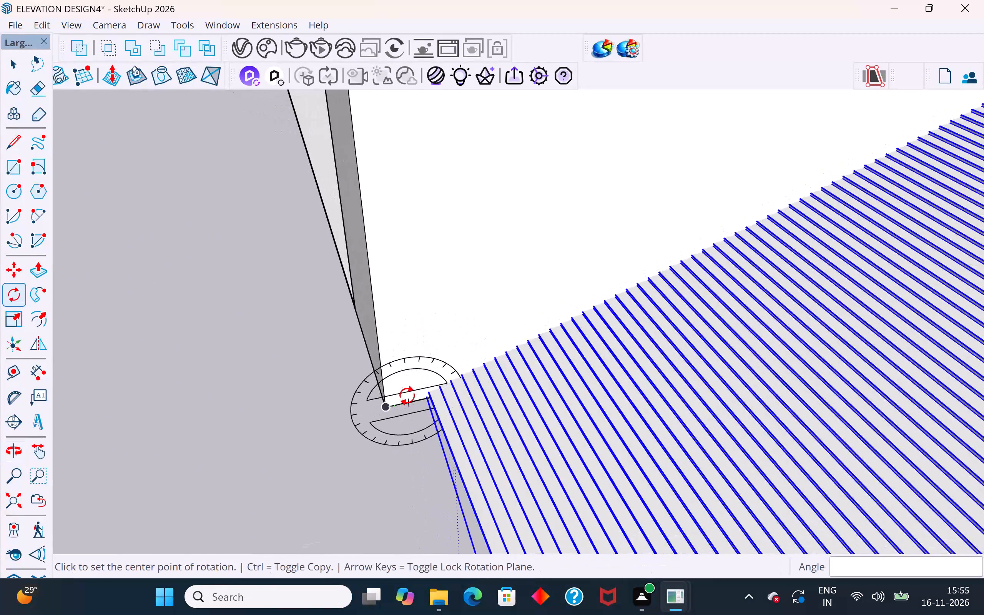
scroll(407, 395, "down", 14)
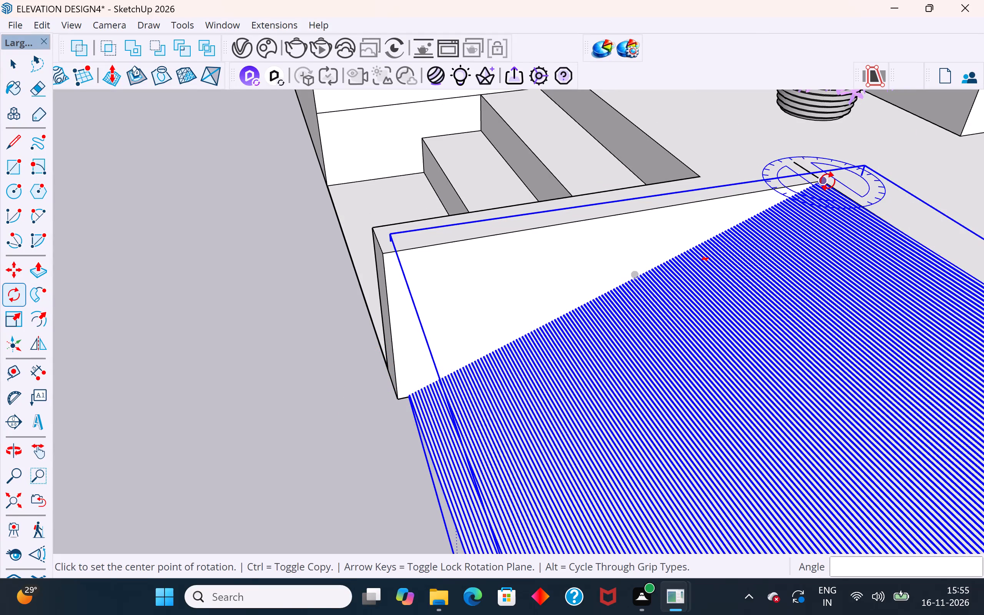
scroll(834, 176, "up", 2)
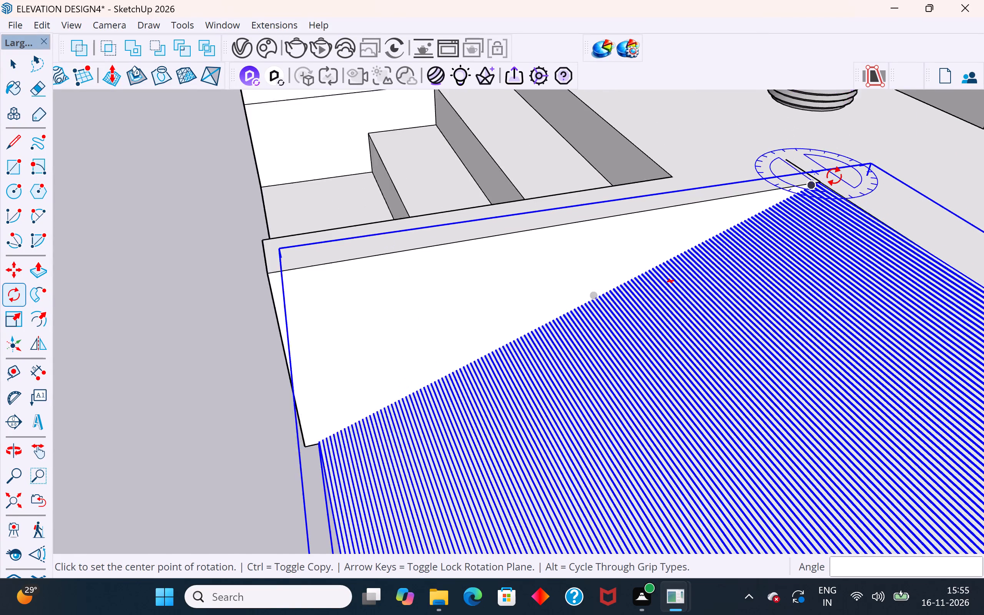
scroll(834, 176, "up", 3)
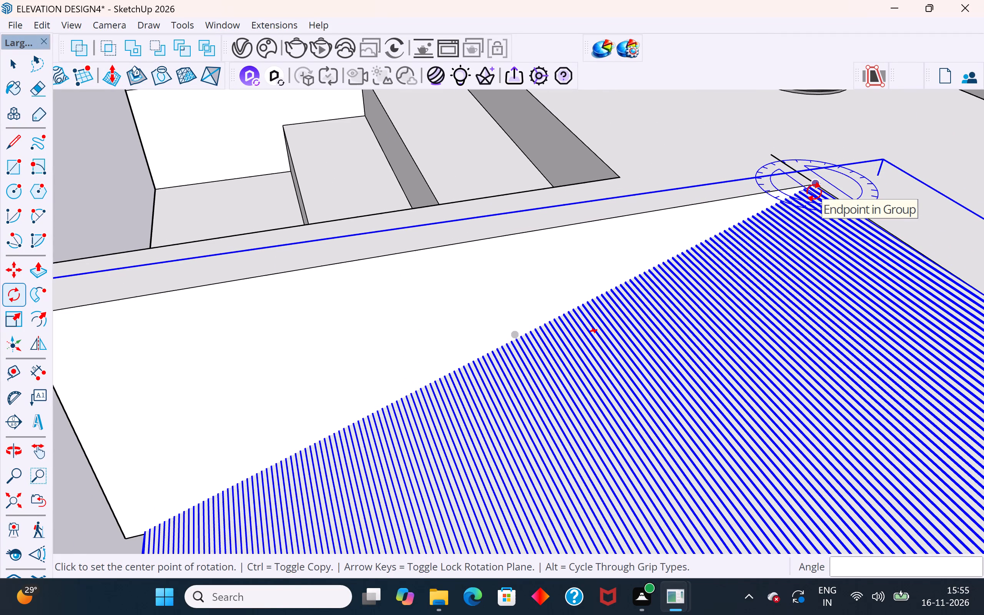
key("Right")
left_click(814, 191)
scroll(814, 192, "down", 10)
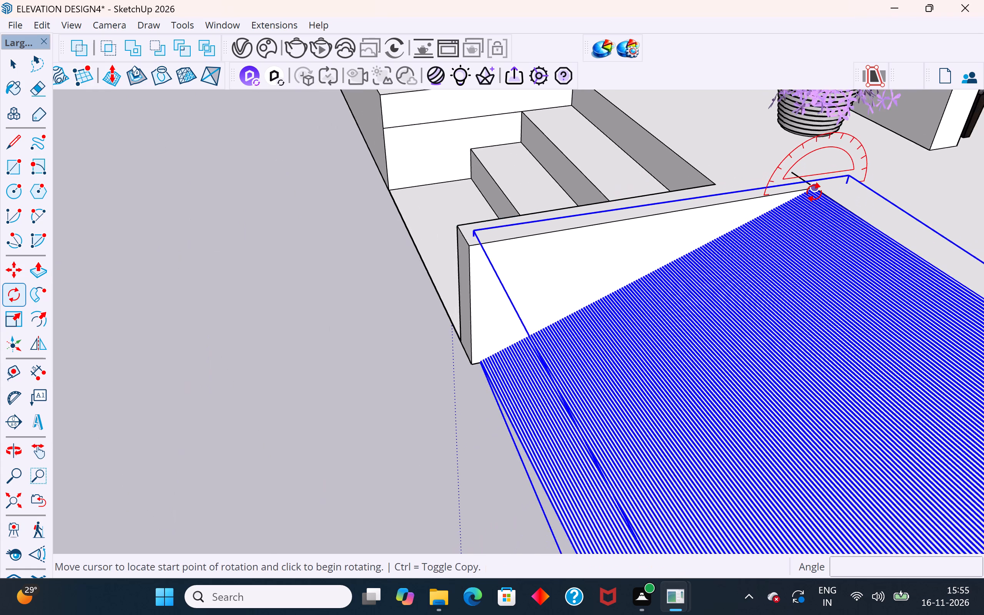
scroll(532, 348, "up", 17)
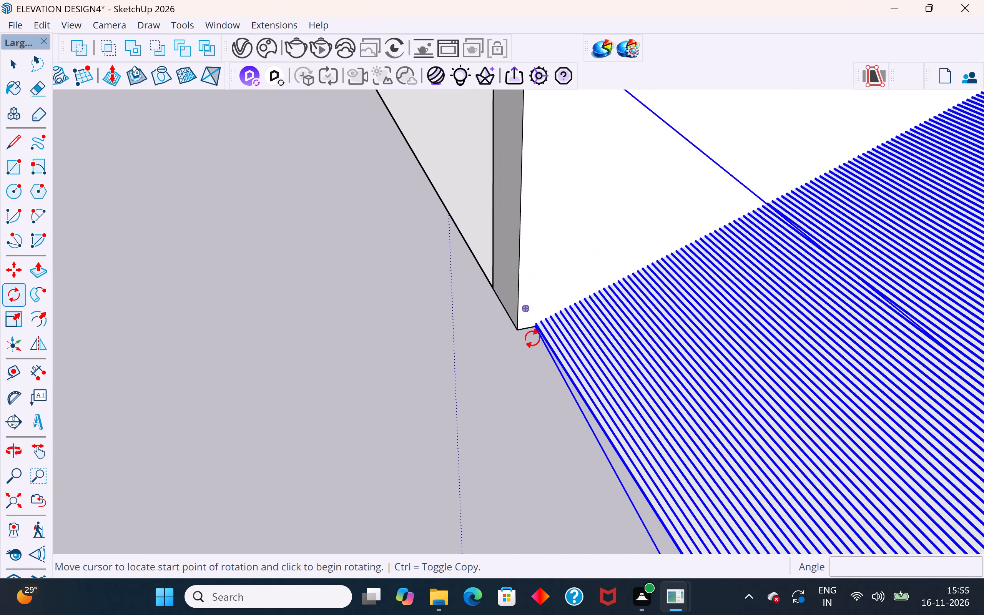
scroll(532, 338, "up", 20)
scroll(535, 324, "down", 3)
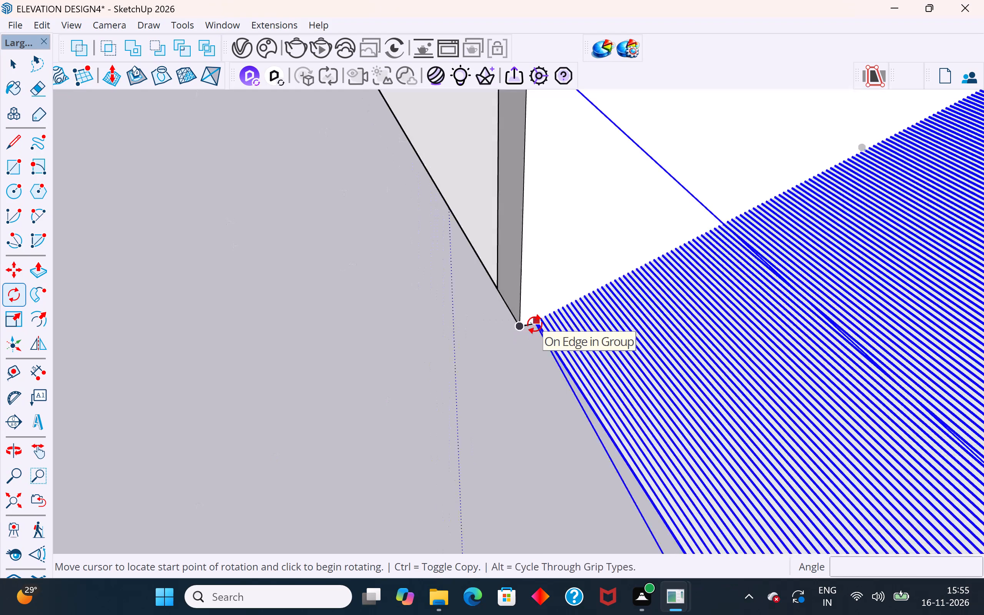
scroll(535, 324, "down", 3)
scroll(539, 321, "up", 7)
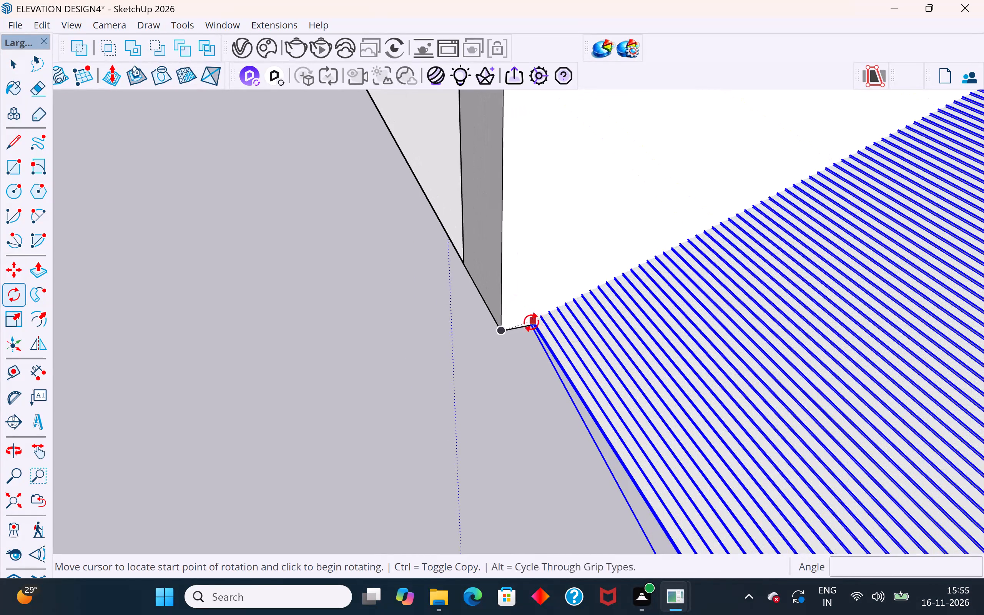
left_click(529, 324)
left_click(528, 330)
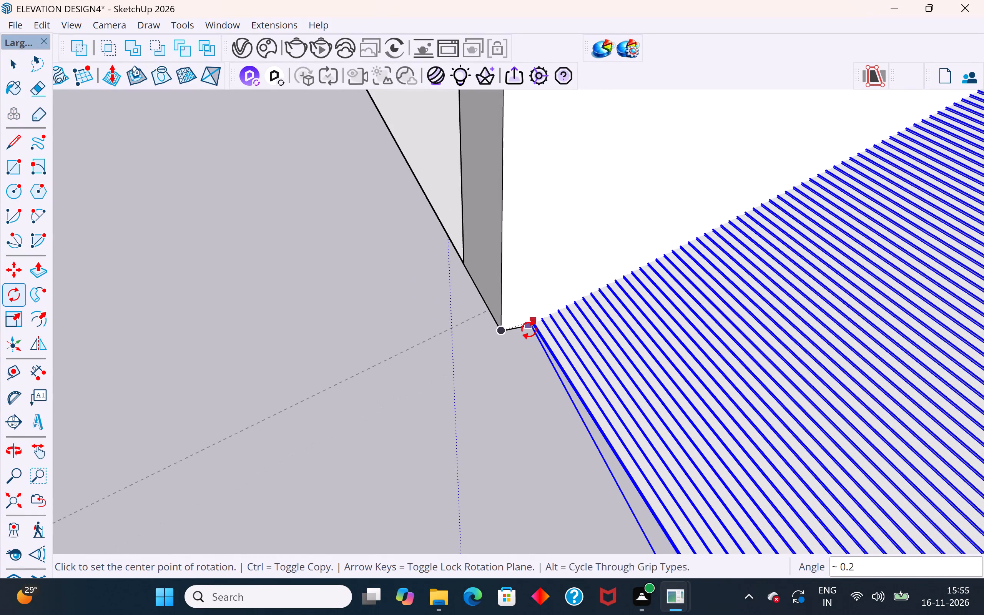
left_click(22, 65)
left_click(309, 341)
Unhide all hidden objects so the garage walls return around the ridged entrance strip.
scroll(578, 312, "down", 3)
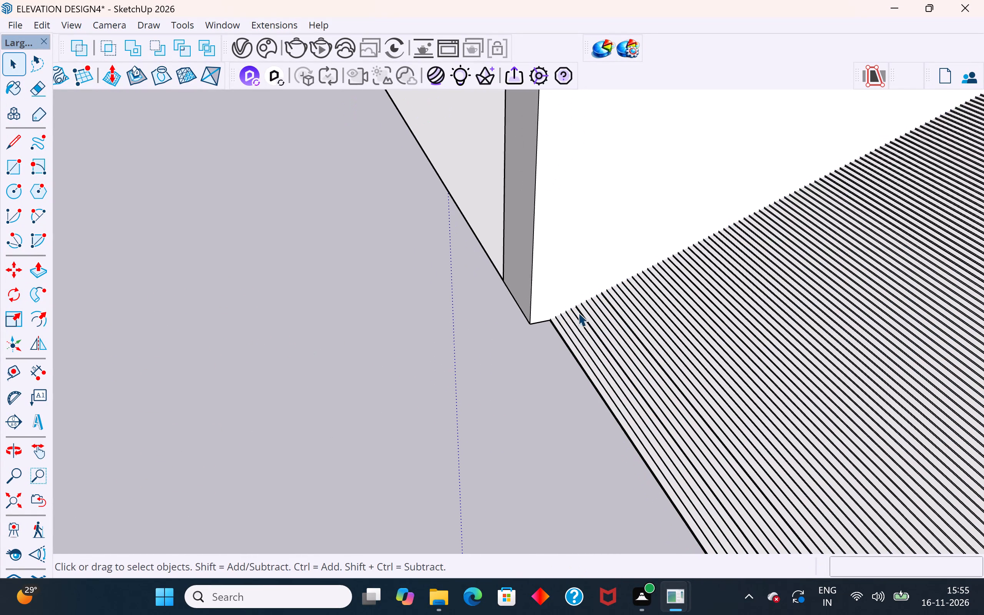
scroll(578, 312, "down", 16)
middle_click_drag(506, 349, 803, 315)
scroll(803, 315, "up", 1)
scroll(511, 390, "down", 5)
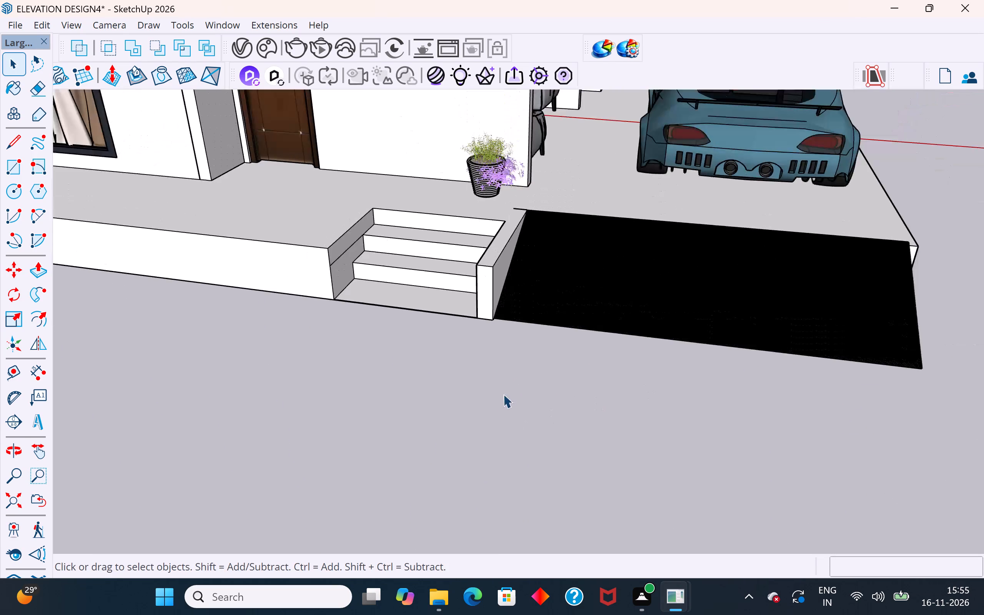
middle_click_drag(499, 397, 582, 377)
scroll(561, 364, "down", 4)
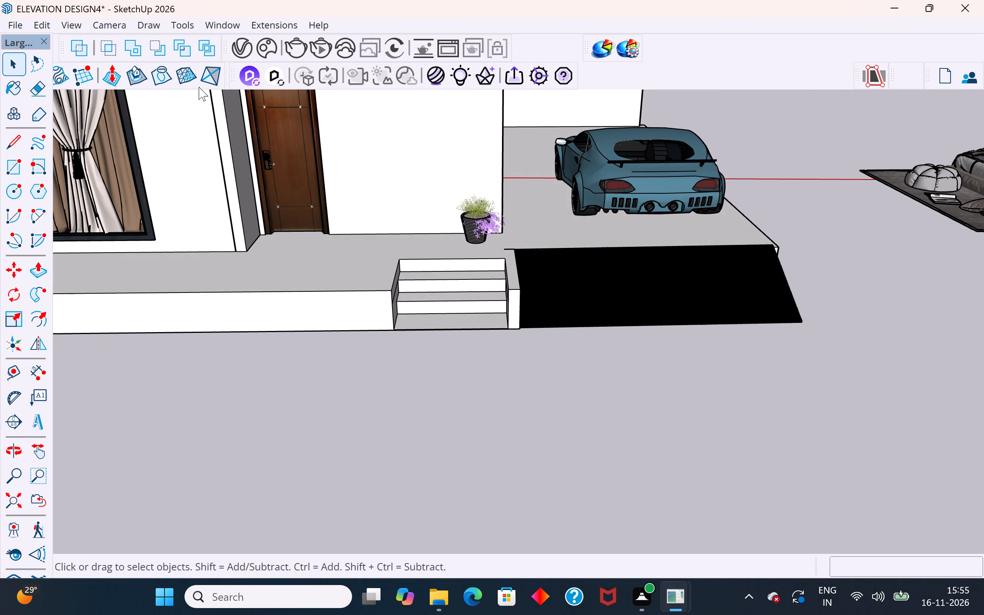
left_click(225, 23)
left_click(18, 26)
left_click(18, 26)
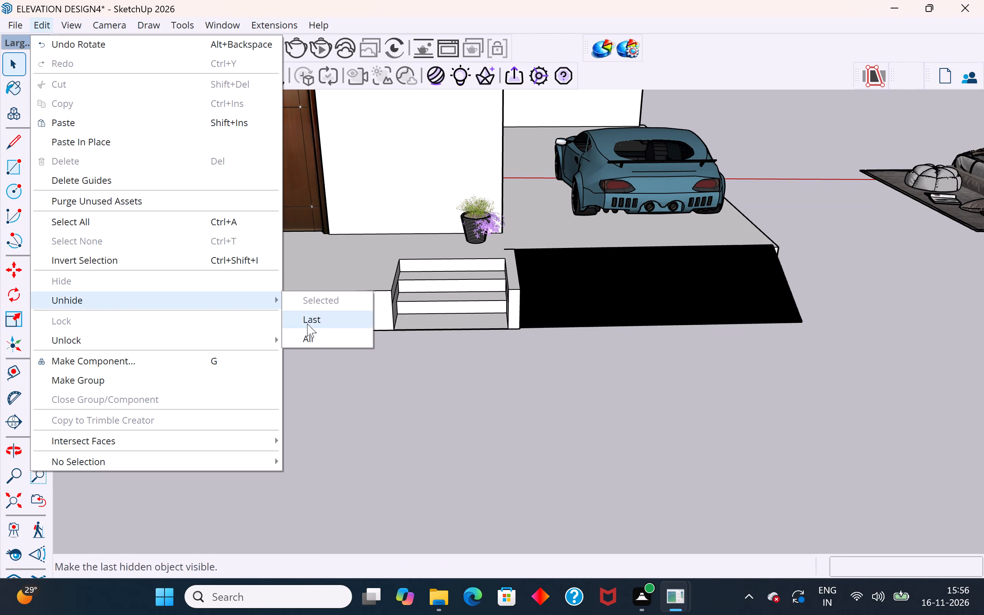
left_click(319, 341)
left_click(652, 397)
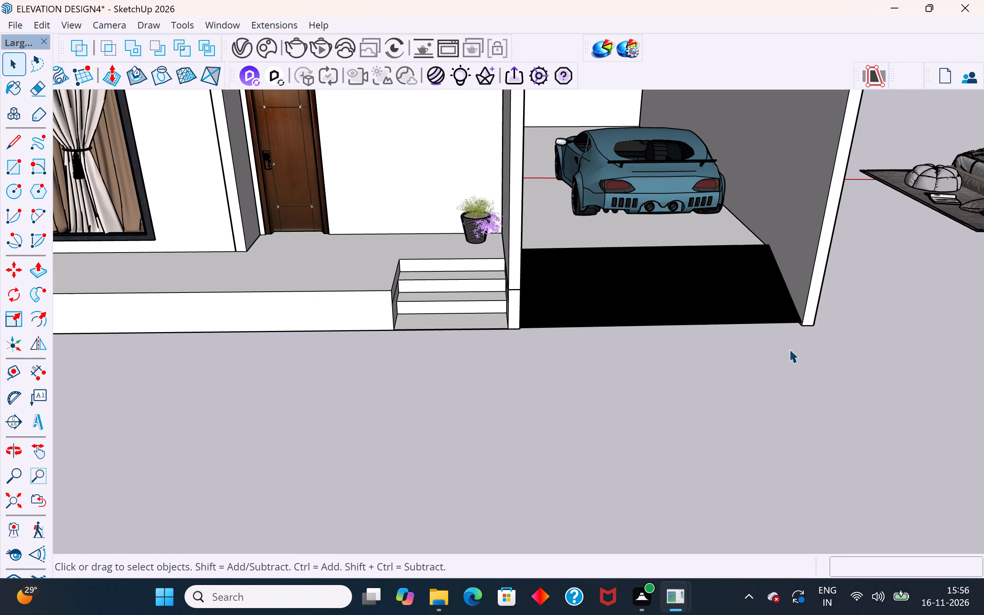
middle_click_drag(791, 346, 803, 315)
scroll(803, 315, "up", 14)
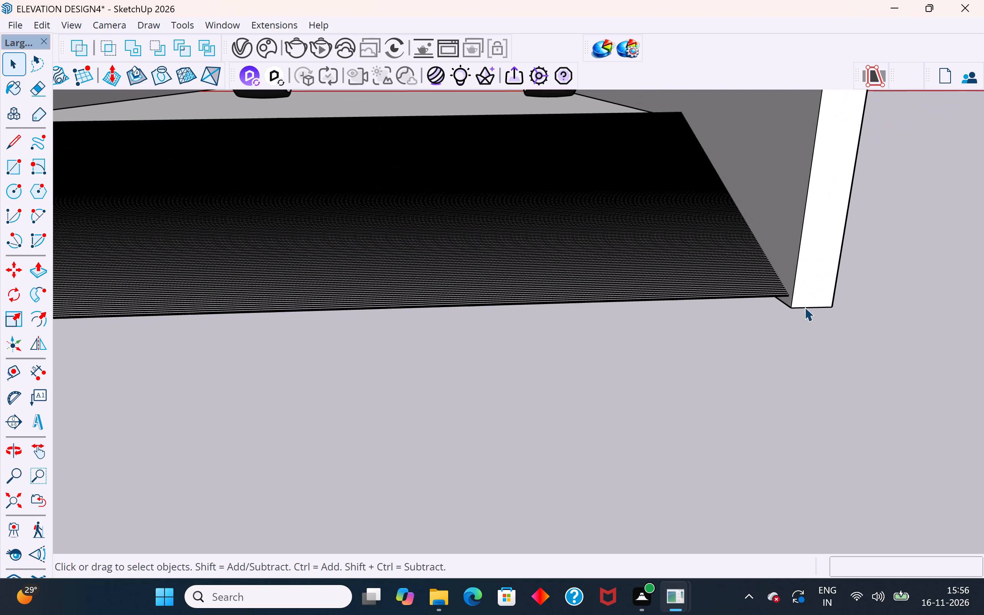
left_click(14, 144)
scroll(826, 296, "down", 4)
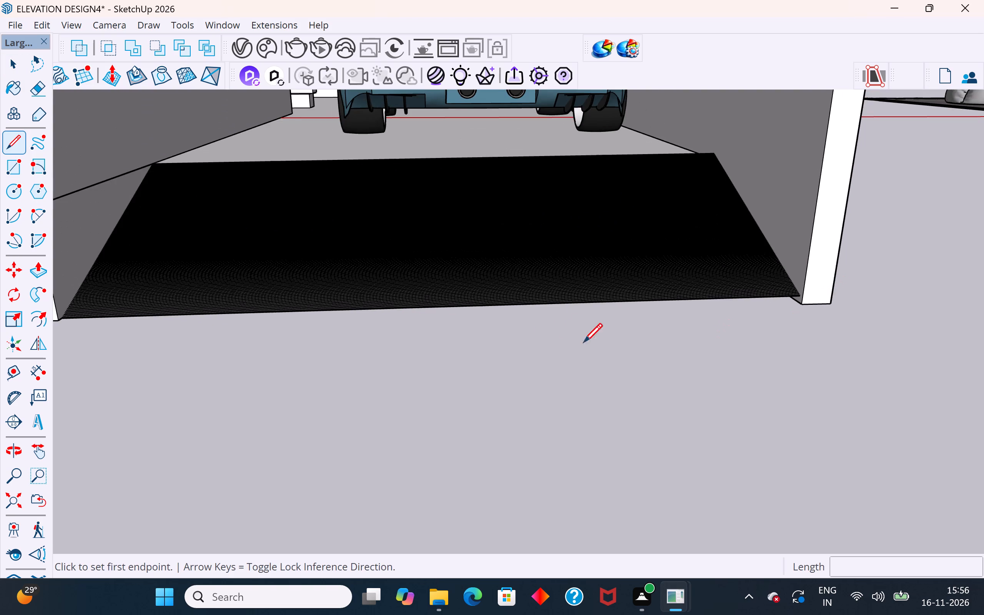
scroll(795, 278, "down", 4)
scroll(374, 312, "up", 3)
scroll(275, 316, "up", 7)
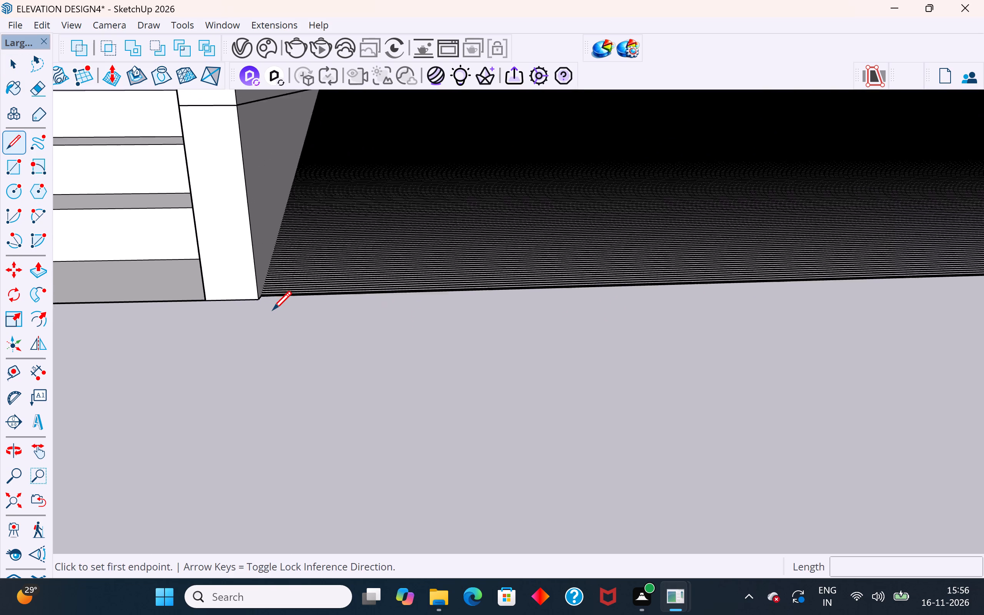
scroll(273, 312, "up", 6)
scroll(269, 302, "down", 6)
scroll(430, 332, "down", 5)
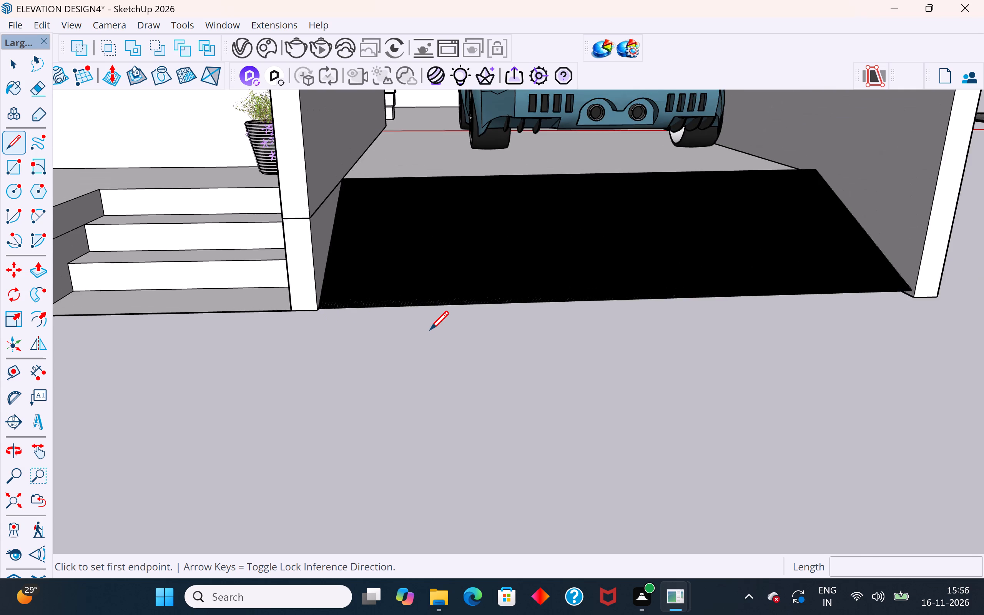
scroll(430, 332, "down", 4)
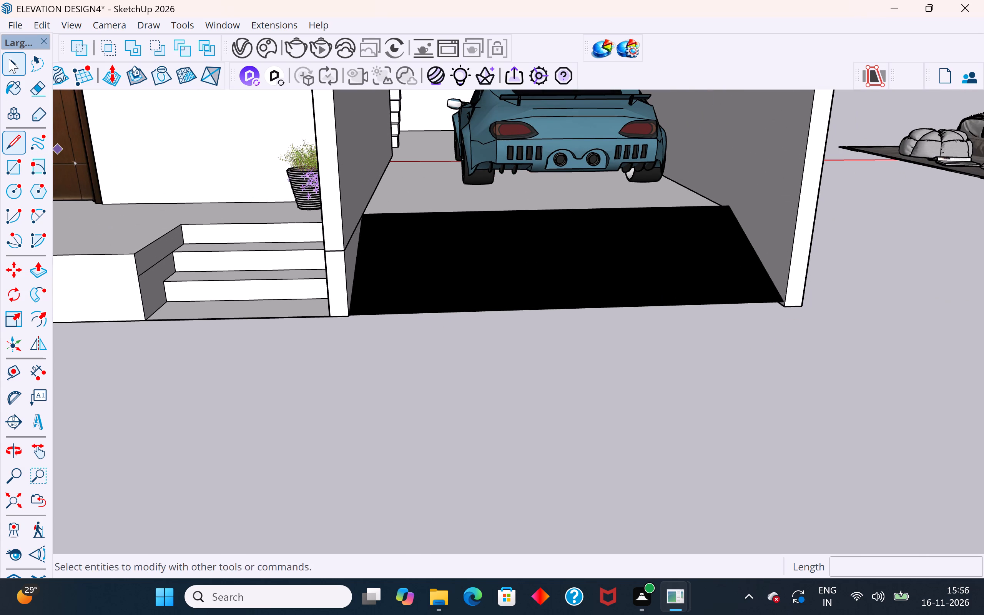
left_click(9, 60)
Inside the garage's outer wall group, push the wall's bottom face up about 2 1/8" to the slab's underside corner.
middle_click_drag(777, 329, 757, 212)
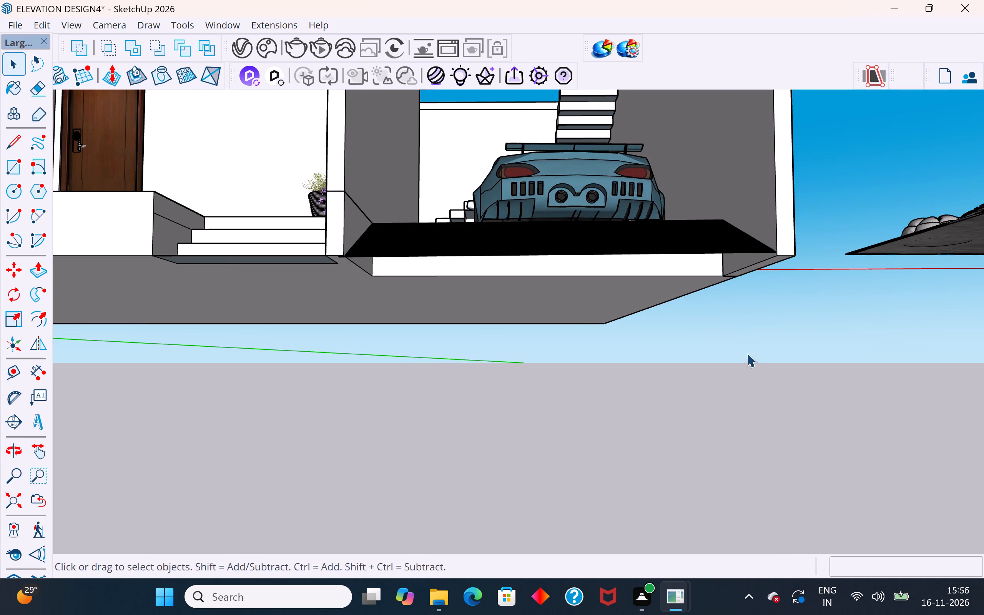
middle_click_drag(746, 351, 717, 254)
scroll(738, 509, "down", 3)
scroll(733, 249, "up", 3)
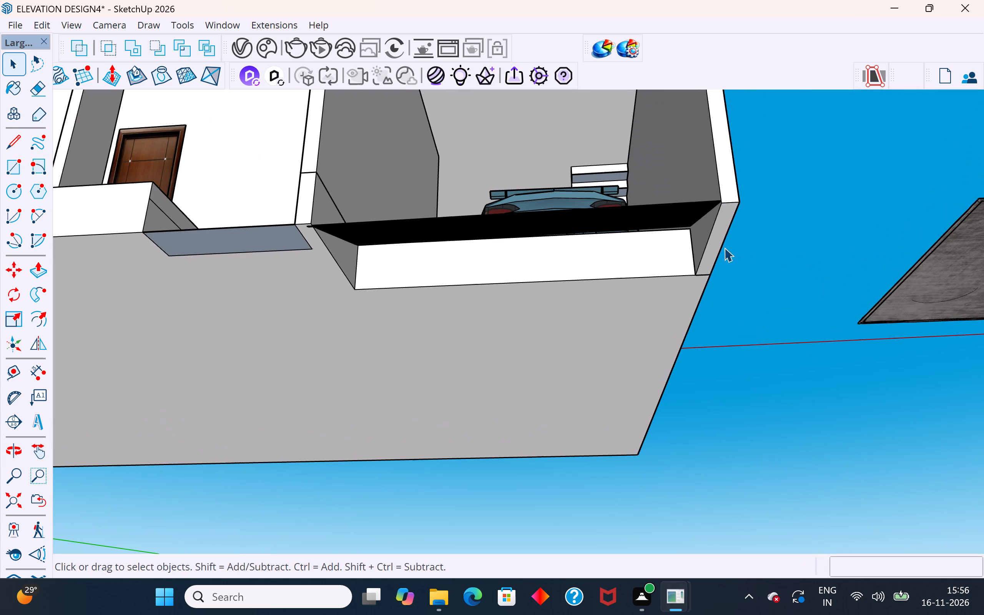
left_click(728, 211)
double_click(728, 211)
left_click(728, 211)
left_click(728, 216)
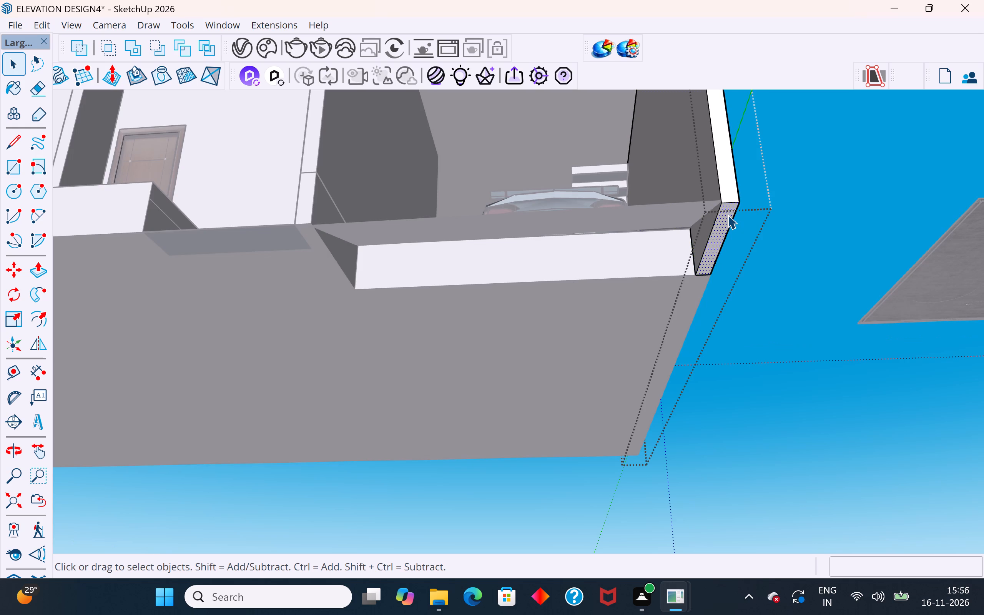
left_click(32, 273)
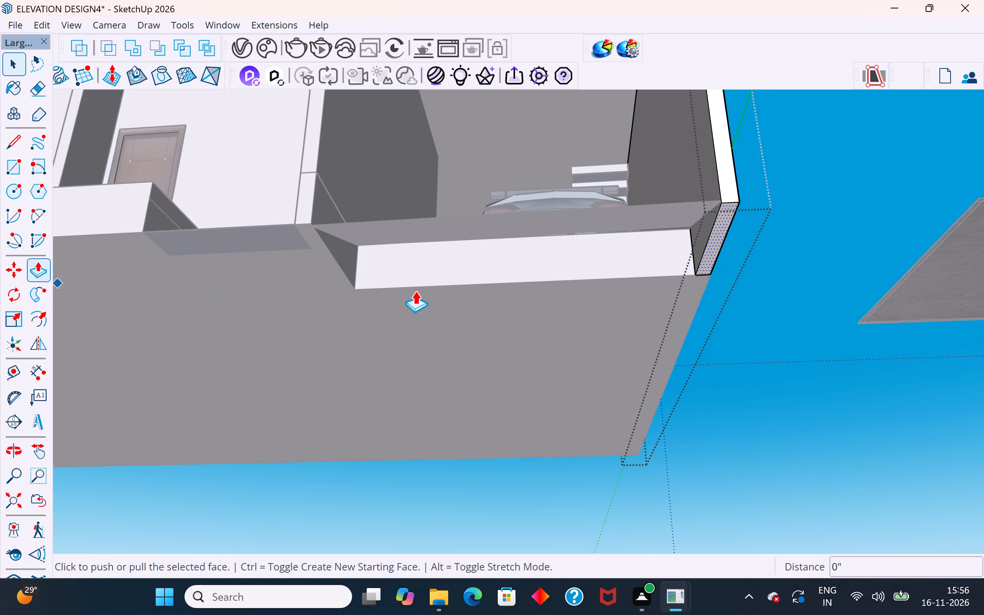
left_click(729, 206)
scroll(725, 200, "up", 4)
middle_click_drag(725, 200, 722, 231)
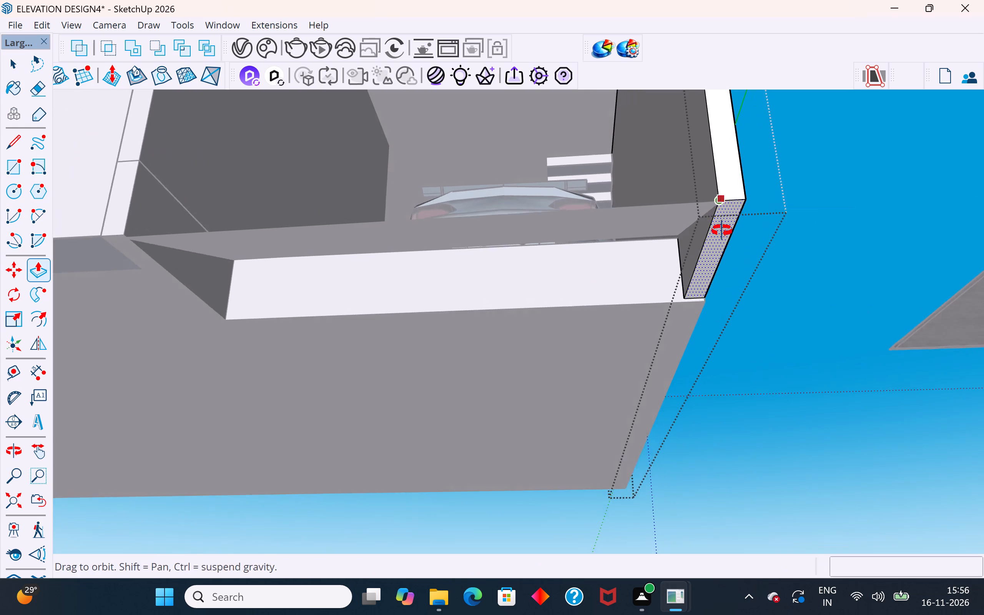
middle_click_drag(722, 231, 713, 288)
scroll(715, 249, "up", 3)
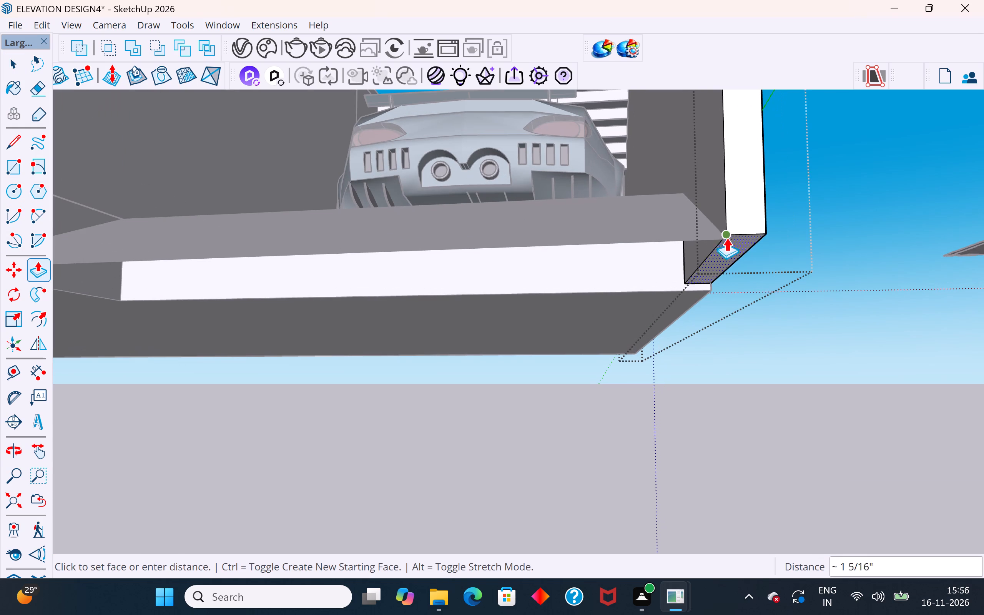
middle_click_drag(704, 266, 311, 238)
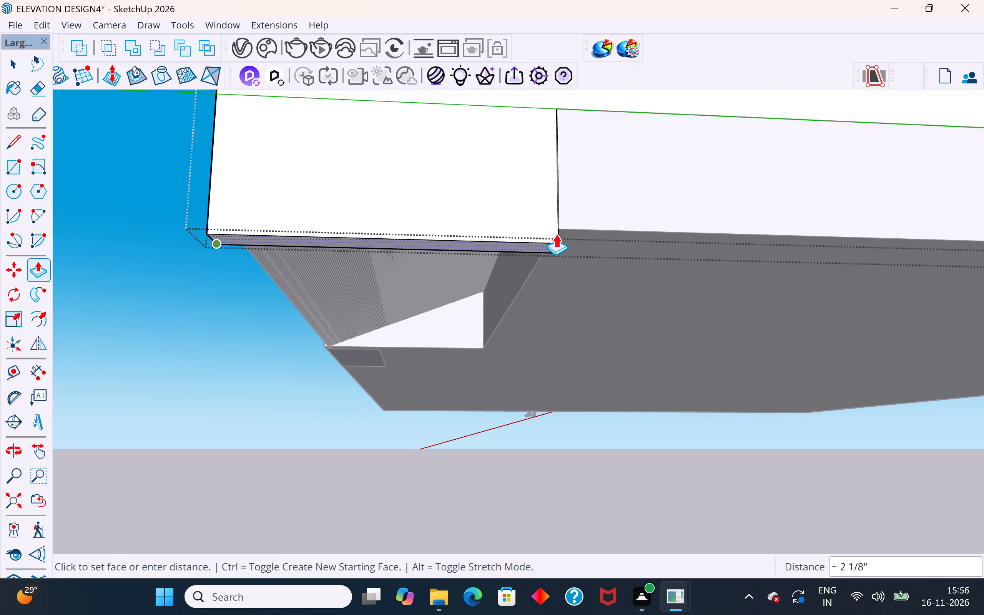
left_click(558, 226)
scroll(708, 262, "down", 10)
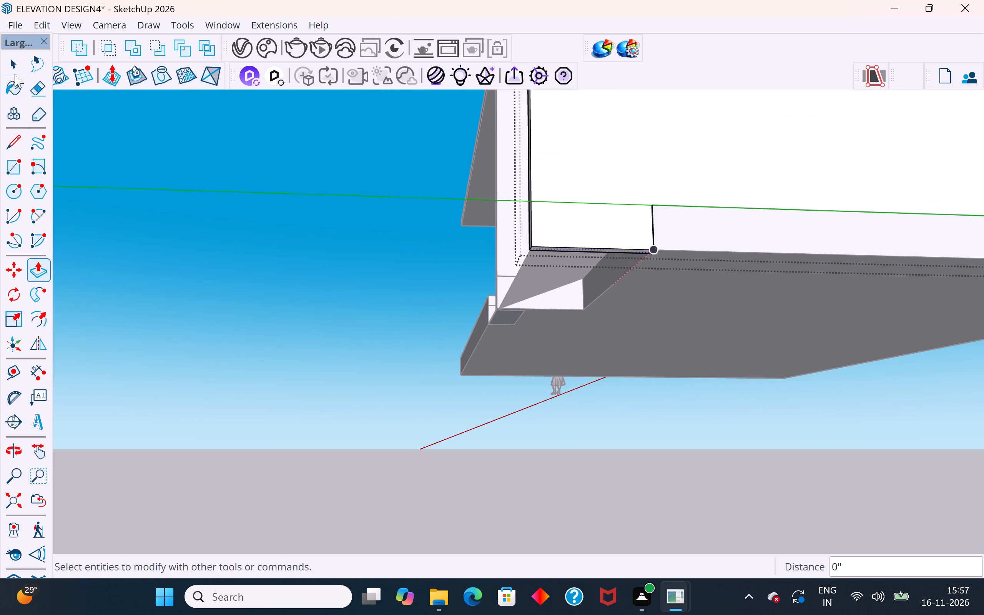
left_click(12, 70)
left_click(288, 191)
scroll(456, 294, "down", 4)
left_click(17, 66)
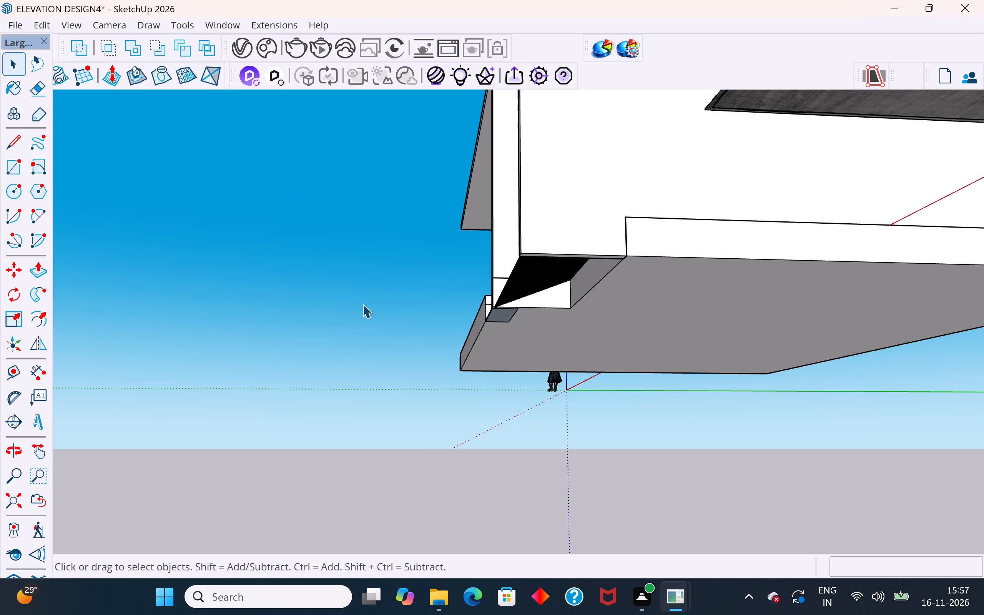
left_click(362, 304)
Move the ridged strip group about 2 1/2" from its upper corner to the garage slab's corner at the outer wall.
middle_click_drag(497, 354, 733, 480)
scroll(626, 345, "up", 2)
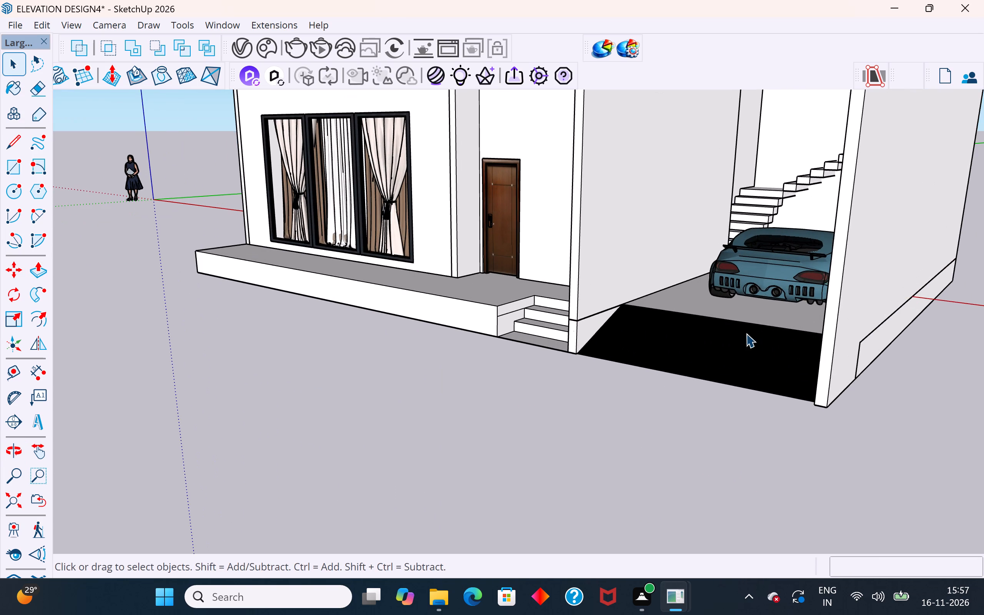
middle_click_drag(766, 342, 921, 366)
scroll(875, 334, "up", 7)
middle_click_drag(830, 330, 837, 366)
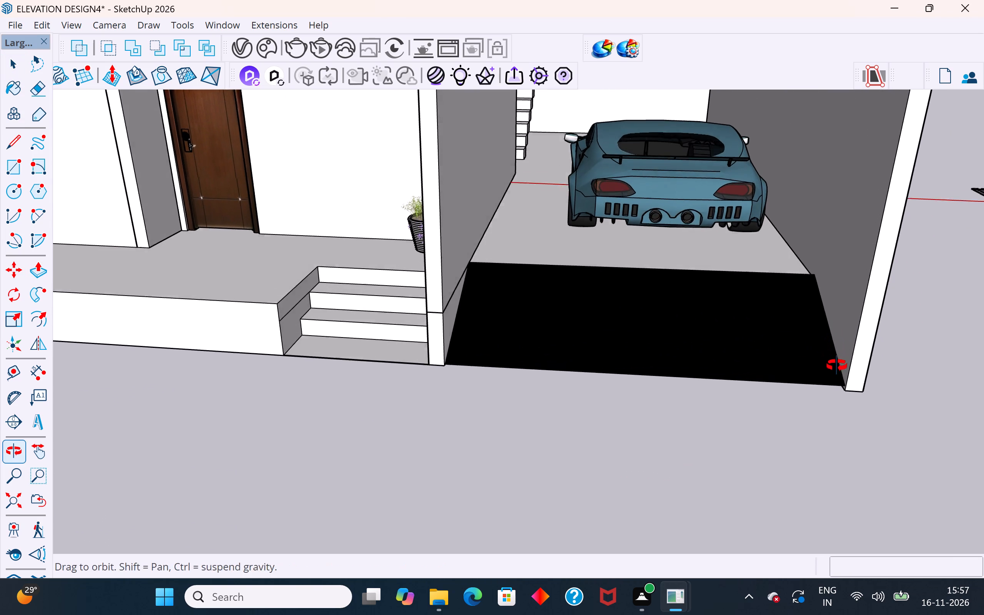
middle_click_drag(837, 366, 837, 367)
scroll(826, 249, "up", 6)
middle_click_drag(801, 276, 826, 328)
scroll(793, 209, "up", 5)
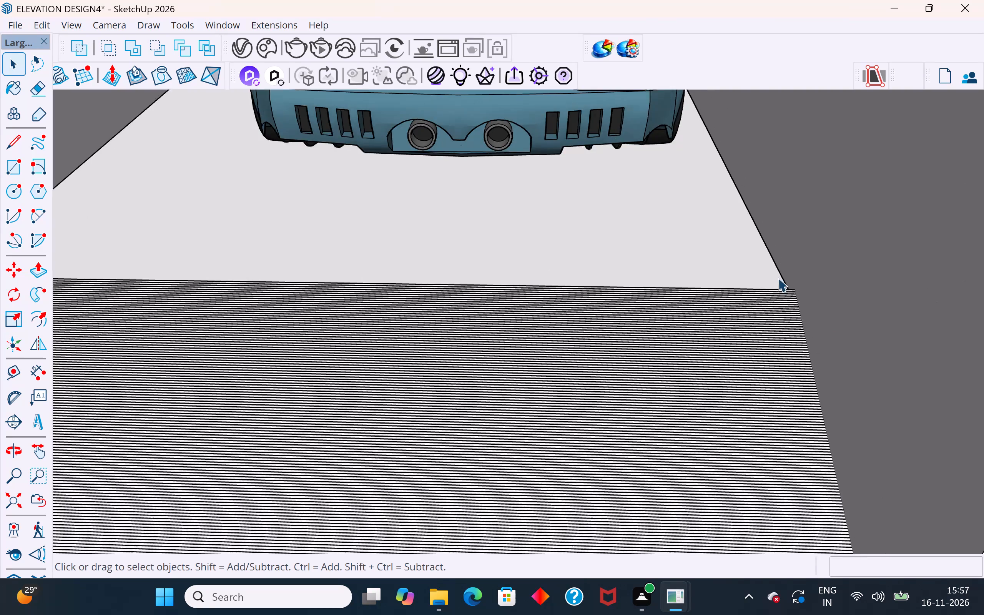
scroll(778, 278, "up", 2)
middle_click_drag(757, 293, 972, 323)
middle_click_drag(547, 243, 769, 223)
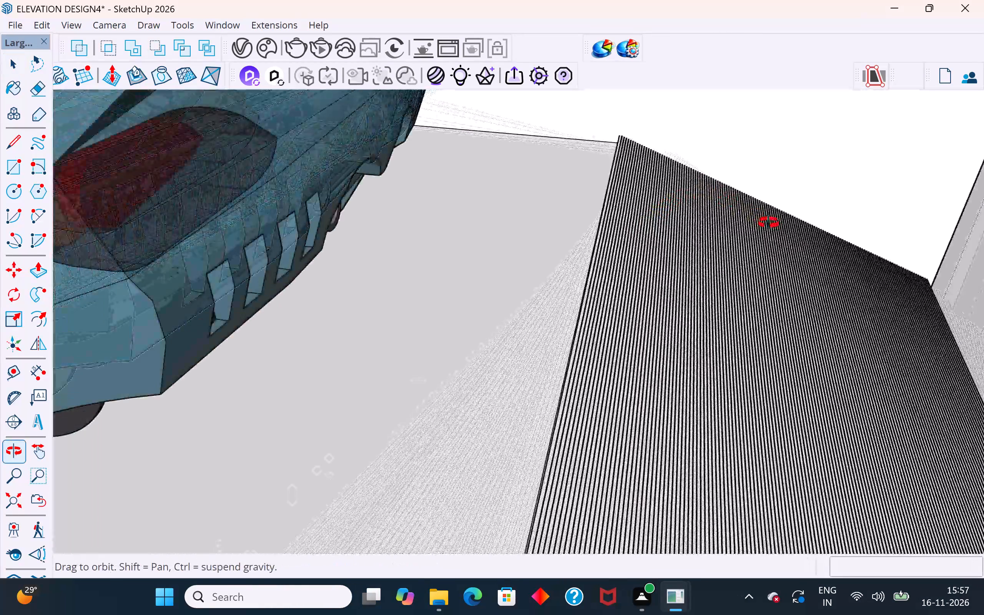
middle_click_drag(769, 223, 788, 181)
left_click(598, 195)
scroll(598, 195, "up", 1)
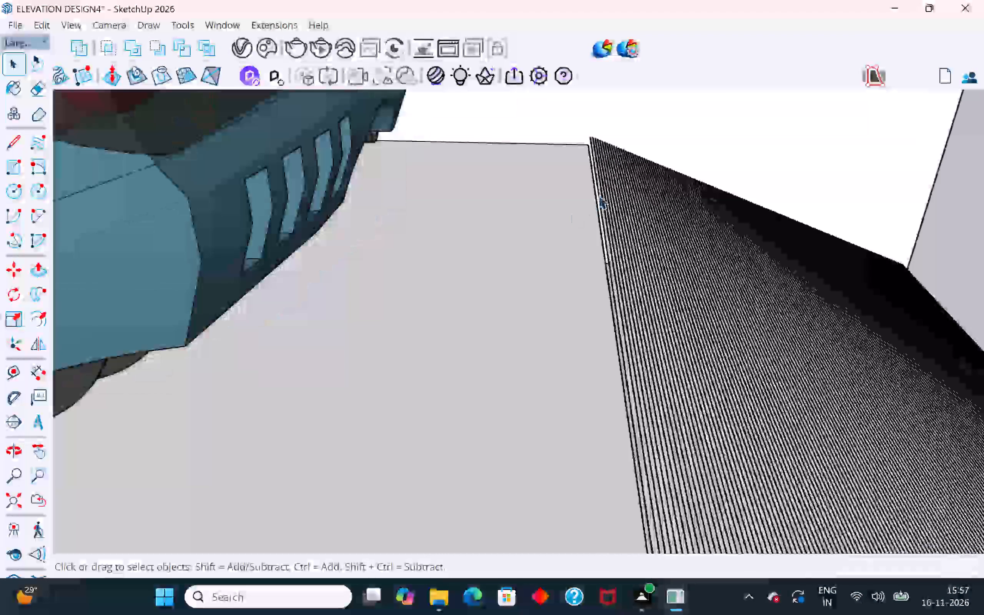
left_click(608, 178)
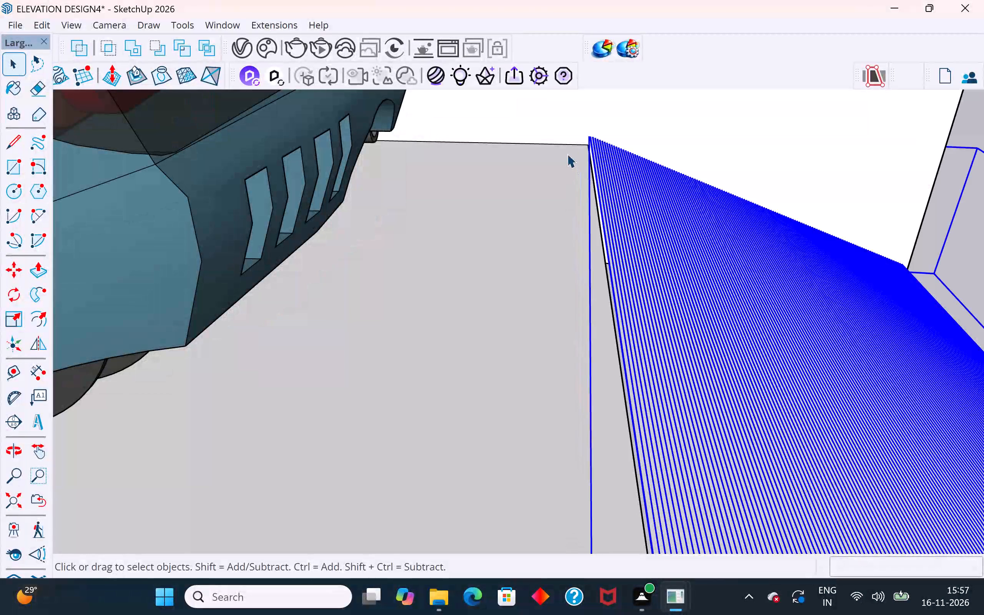
key("m")
scroll(571, 144, "up", 6)
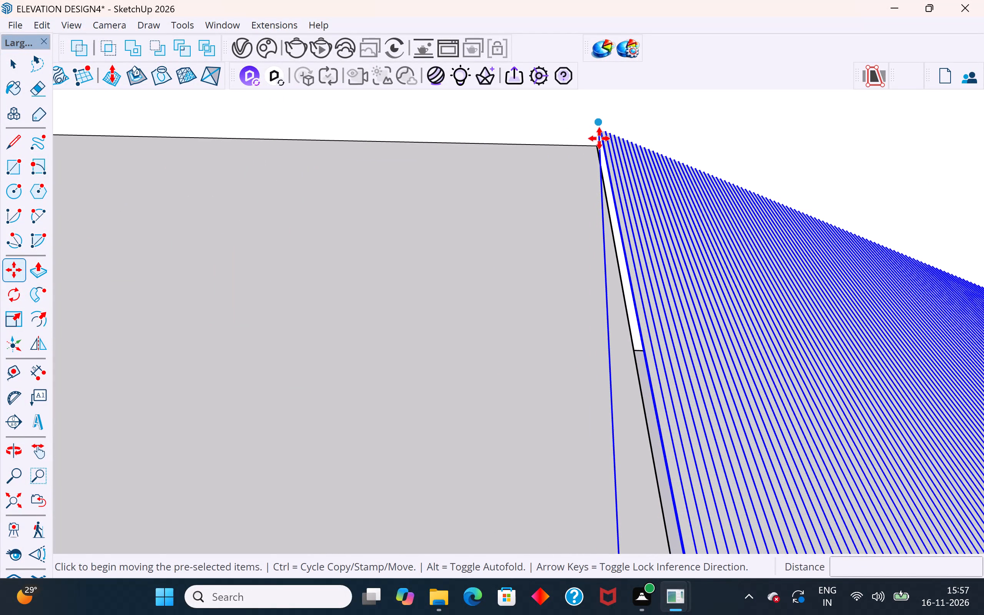
left_click(600, 138)
left_click(596, 149)
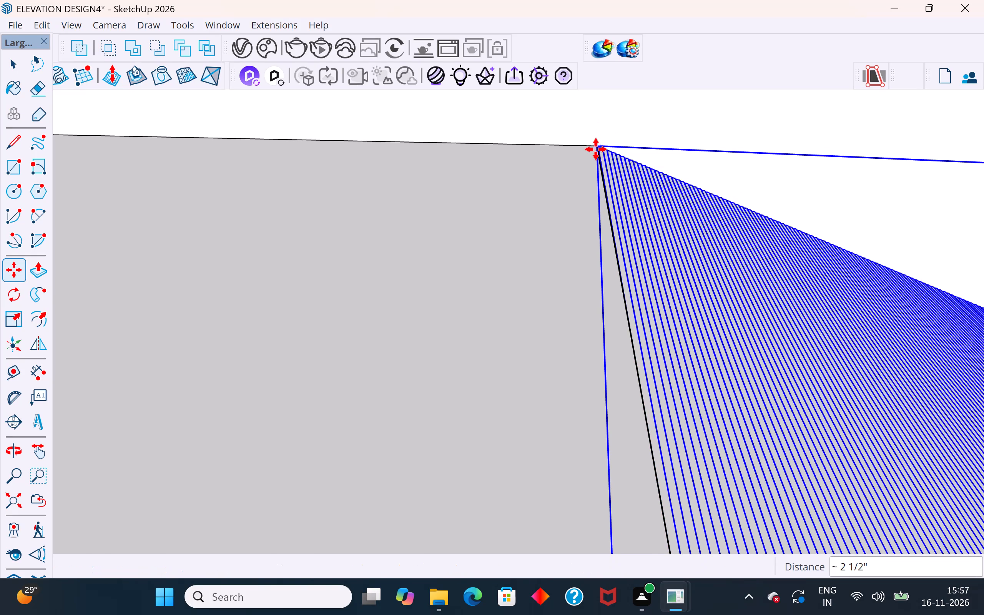
Move the ridged strip group about 5/16" so the first ridge's top corner meets the slab's corner.
scroll(502, 204, "down", 4)
scroll(582, 174, "up", 9)
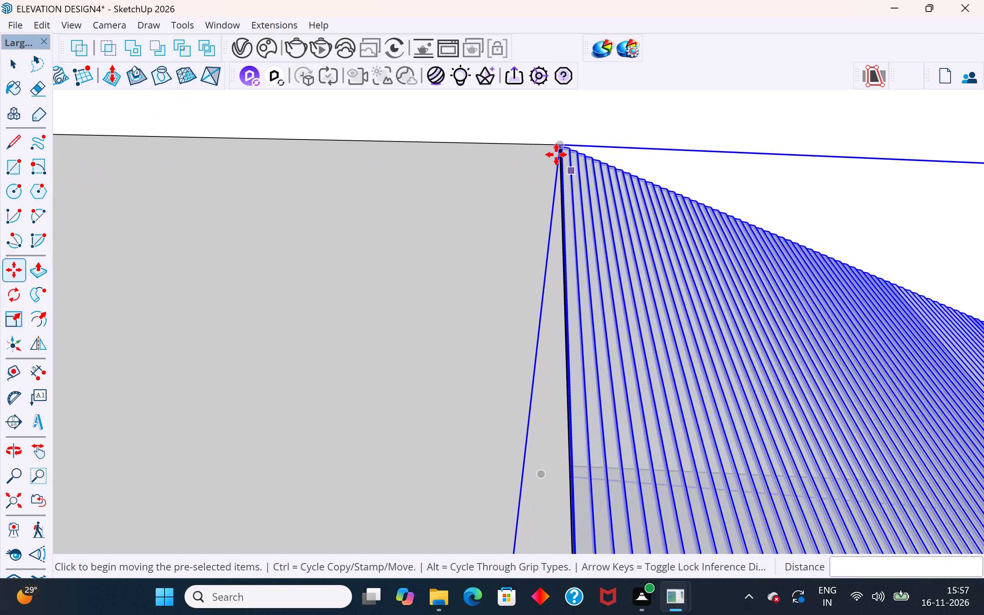
scroll(556, 155, "up", 20)
scroll(556, 155, "up", 2)
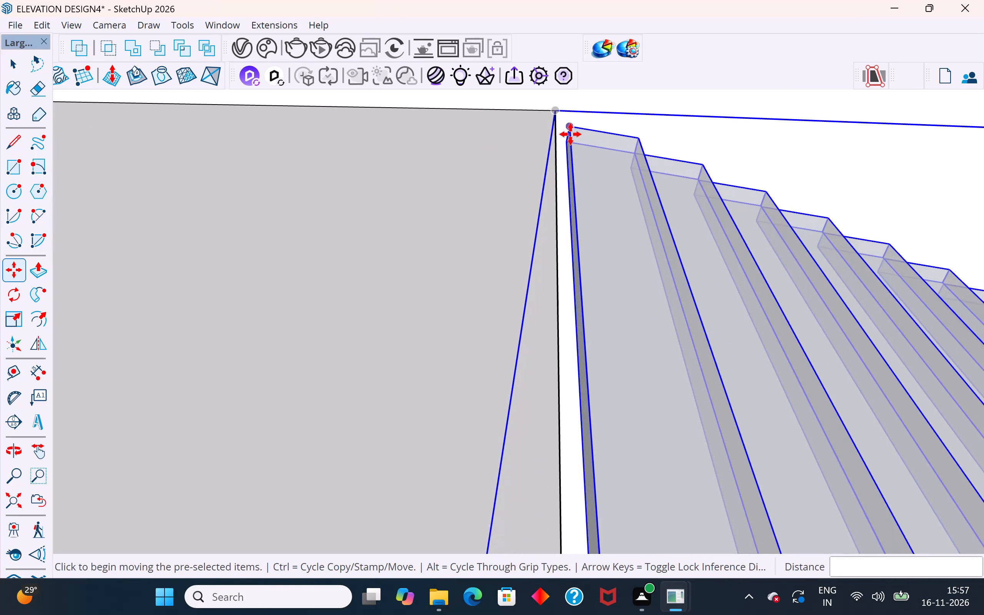
left_click(572, 128)
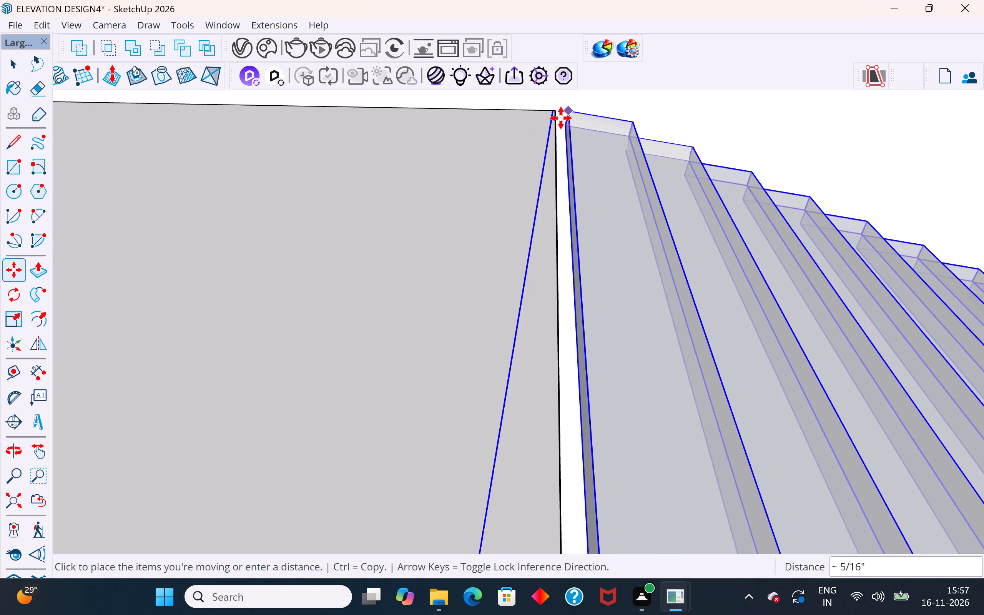
scroll(557, 115, "up", 4)
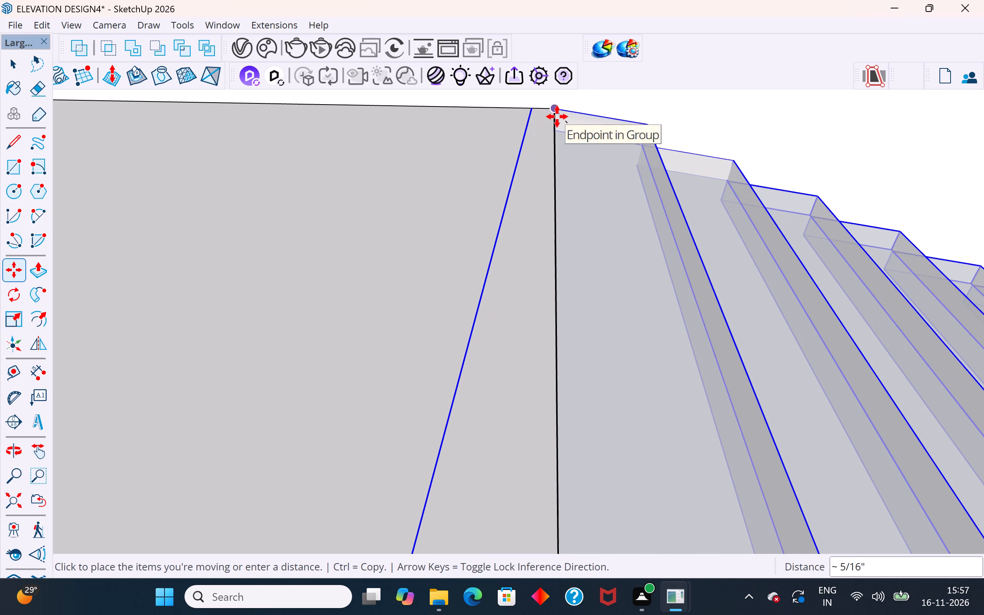
left_click(557, 116)
Nudge the ridged strip group again, setting the first ridge's end corner on the slab's corner against the outer wall.
scroll(555, 148, "down", 4)
left_click(538, 122)
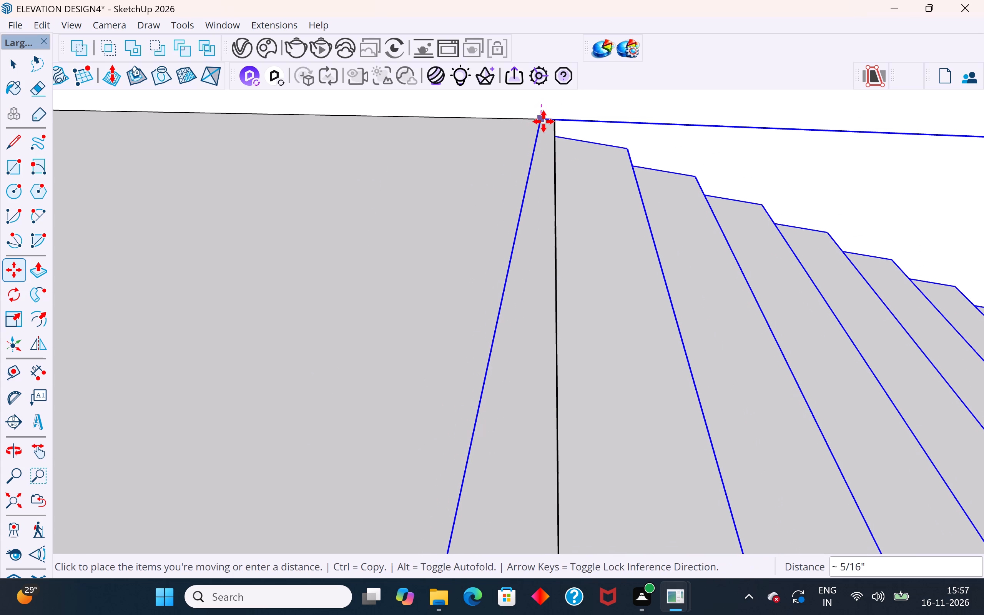
left_click(546, 118)
middle_click_drag(554, 150, 376, 162)
scroll(556, 134, "up", 1)
middle_click_drag(558, 135, 498, 228)
scroll(618, 188, "up", 3)
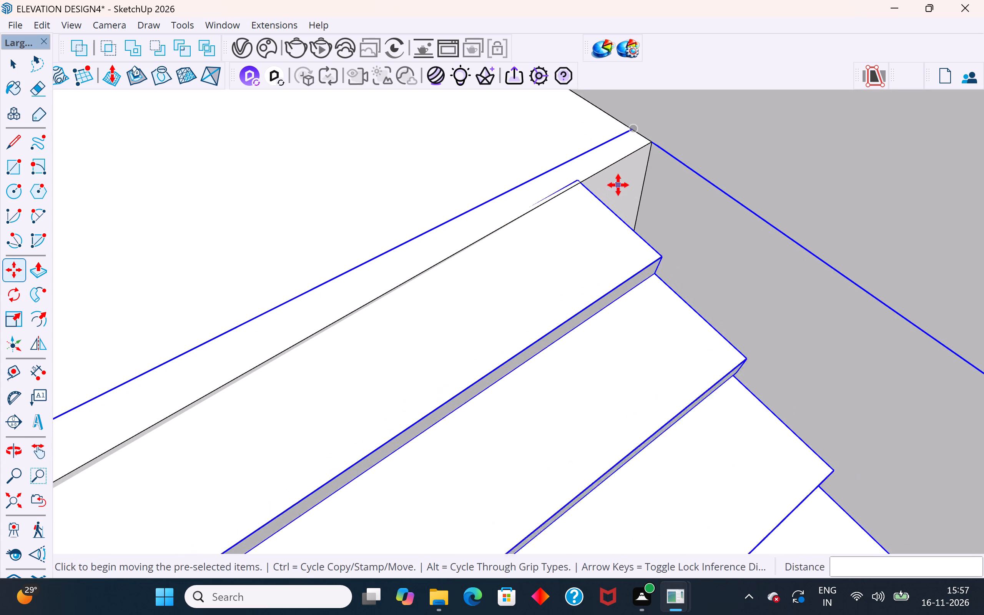
left_click(572, 181)
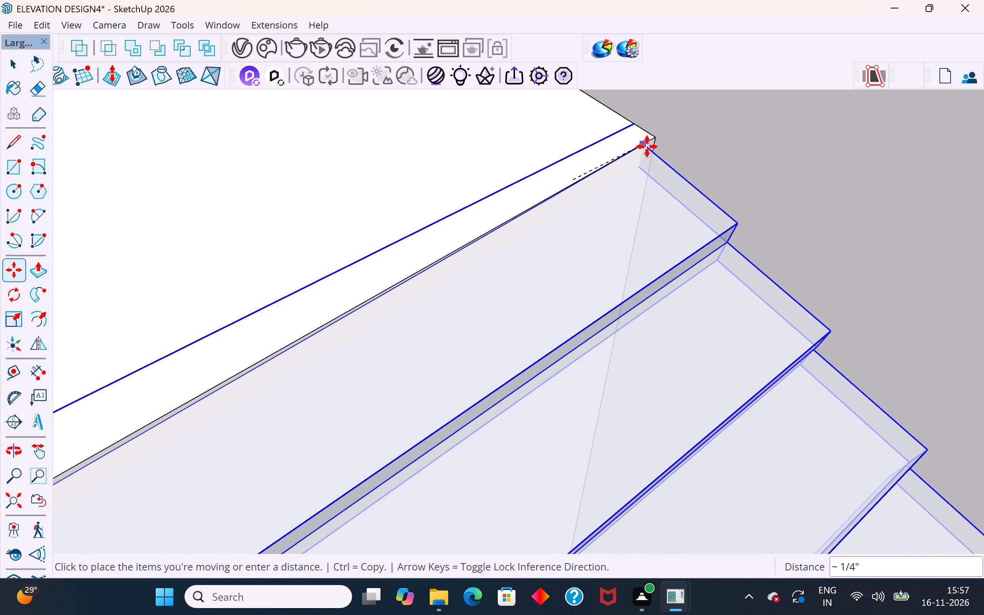
left_click(657, 143)
scroll(657, 143, "down", 20)
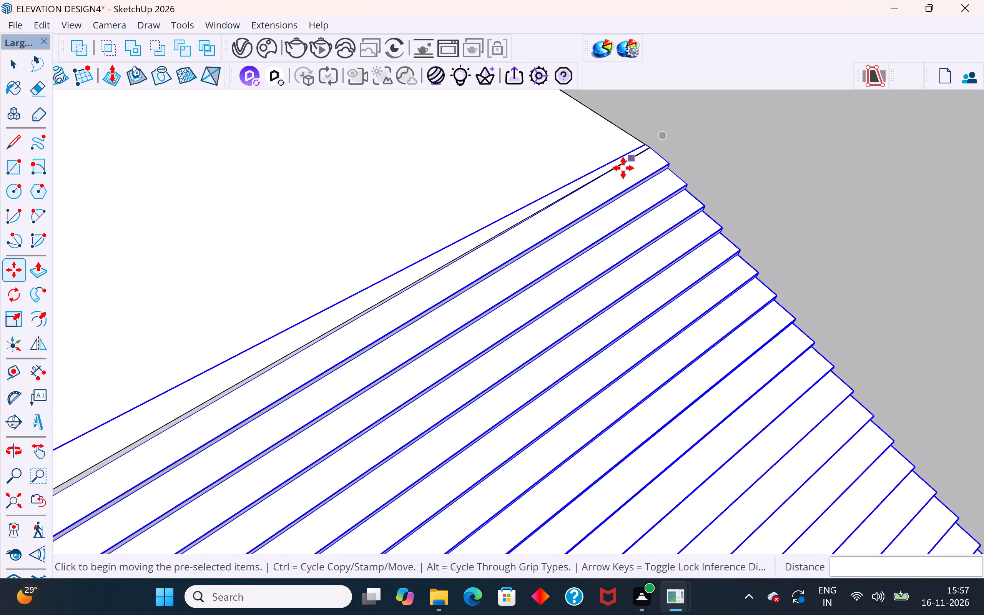
scroll(623, 168, "down", 20)
scroll(623, 168, "down", 9)
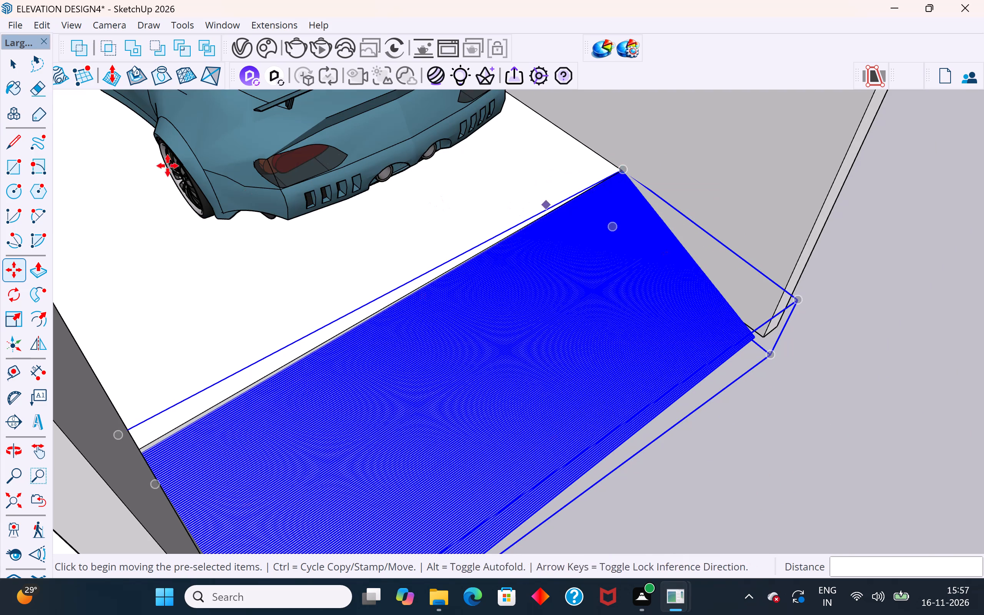
left_click(10, 65)
left_click(766, 439)
Examine the ridged strip's fit at the slab edge, both garage walls and the wall base beside the steps.
middle_click_drag(817, 386, 786, 382)
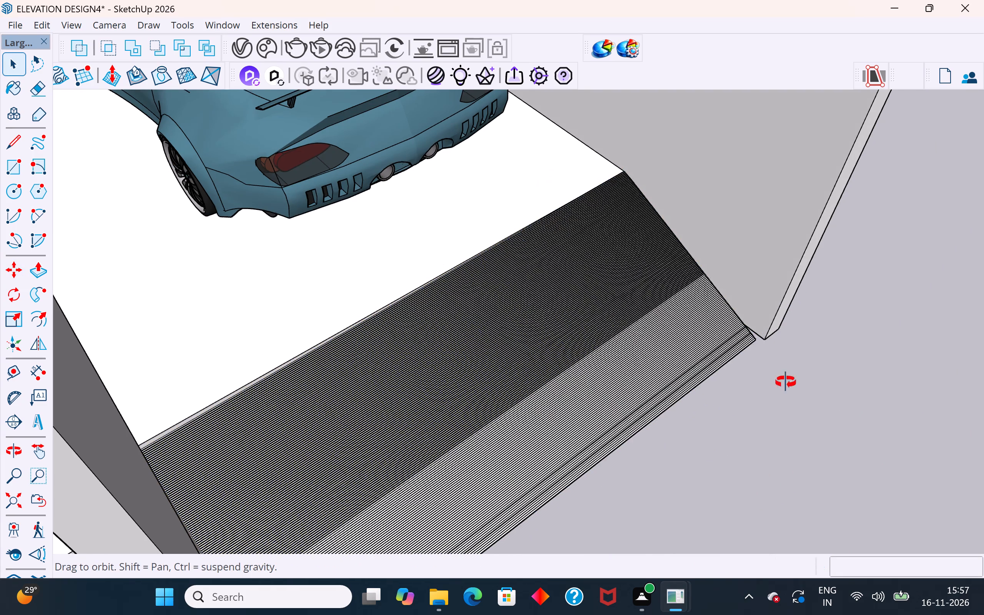
middle_click_drag(786, 382, 673, 303)
middle_click_drag(781, 423, 704, 358)
scroll(704, 358, "down", 2)
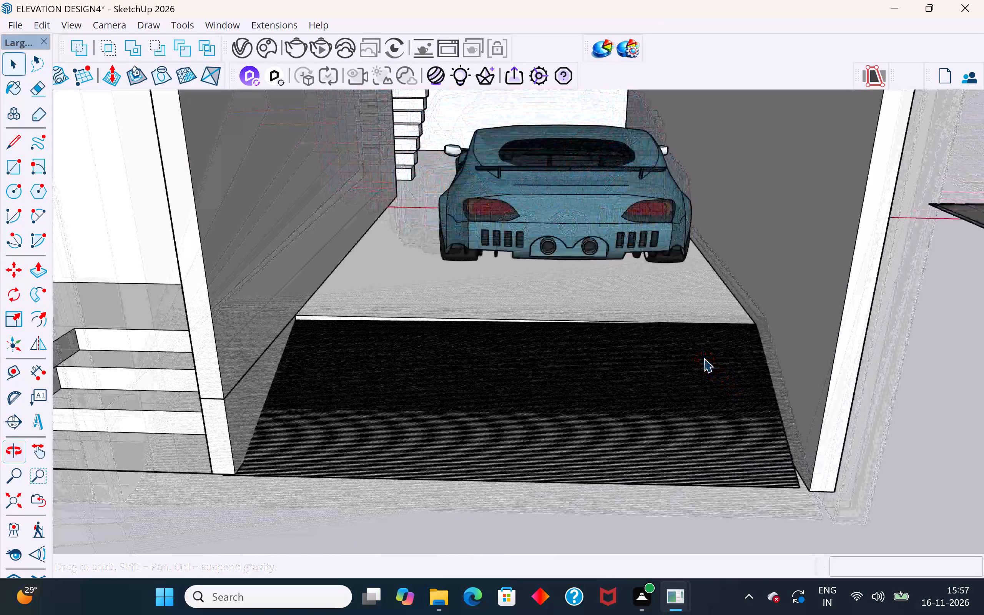
scroll(704, 358, "down", 1)
scroll(303, 467, "up", 2)
scroll(251, 447, "up", 4)
middle_click_drag(277, 471, 373, 308)
scroll(319, 451, "up", 1)
middle_click_drag(349, 471, 379, 262)
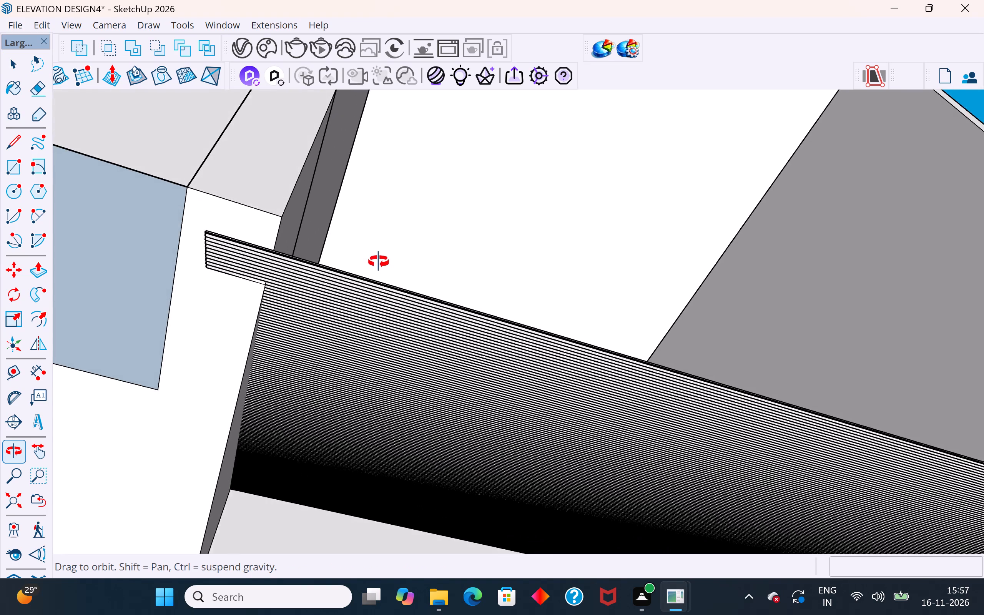
middle_click_drag(379, 262, 239, 549)
scroll(354, 337, "down", 5)
middle_click_drag(356, 334, 397, 467)
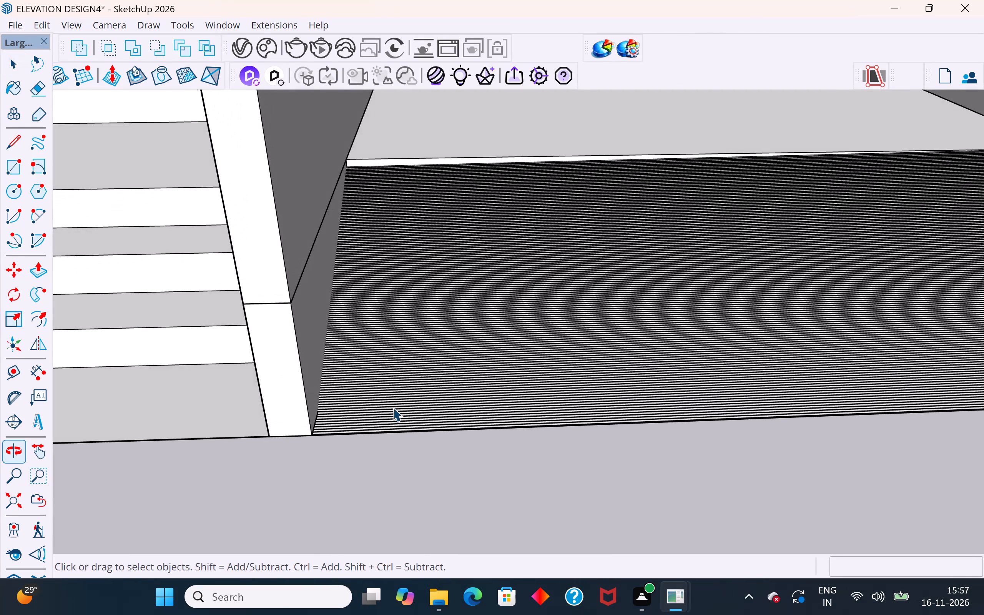
Rotate the ridged strip group about 1.6° around its slab corner beside the steps, lowering its bottom end to the wall base.
scroll(353, 340, "down", 3)
middle_click_drag(332, 398, 321, 360)
scroll(343, 319, "down", 3)
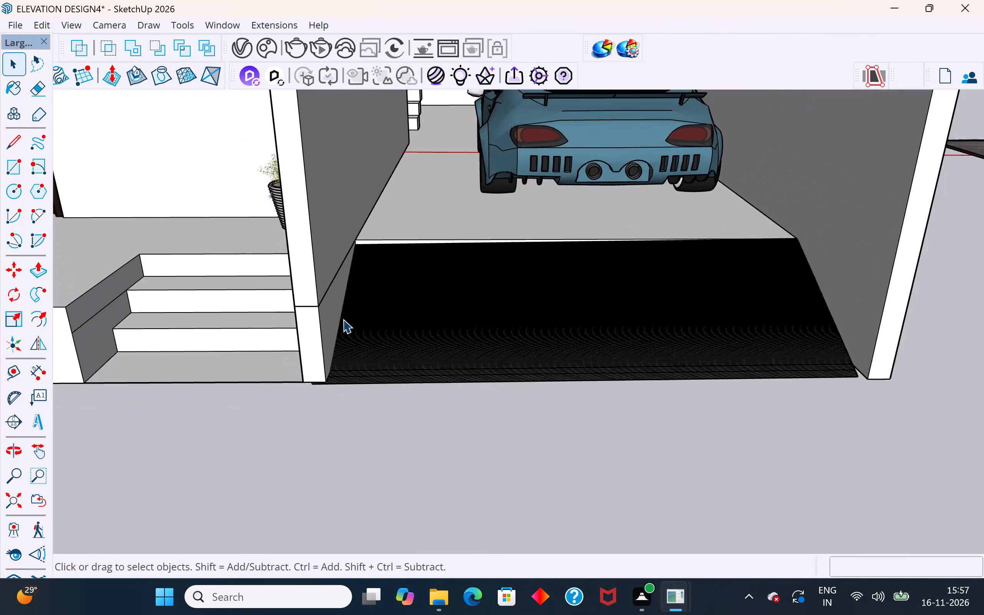
scroll(343, 319, "down", 1)
middle_click_drag(460, 286, 437, 313)
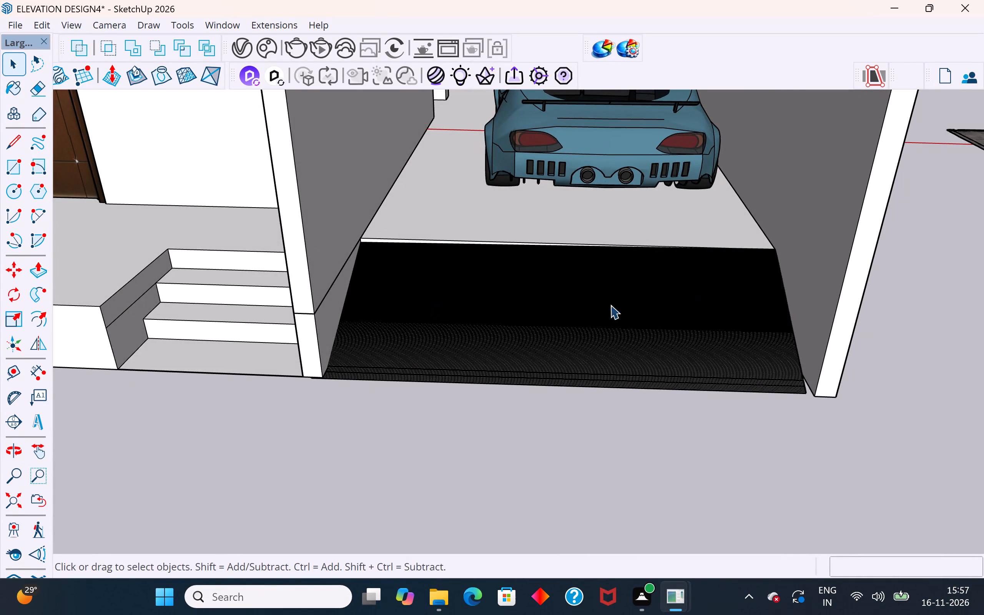
left_click(764, 329)
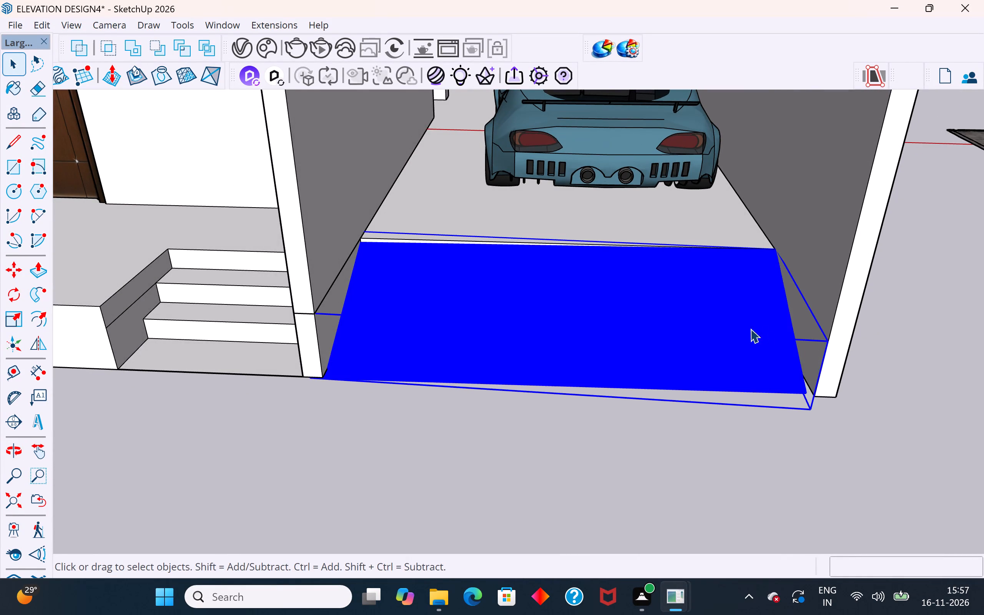
left_click(18, 291)
middle_click_drag(434, 259, 307, 310)
scroll(444, 217, "up", 8)
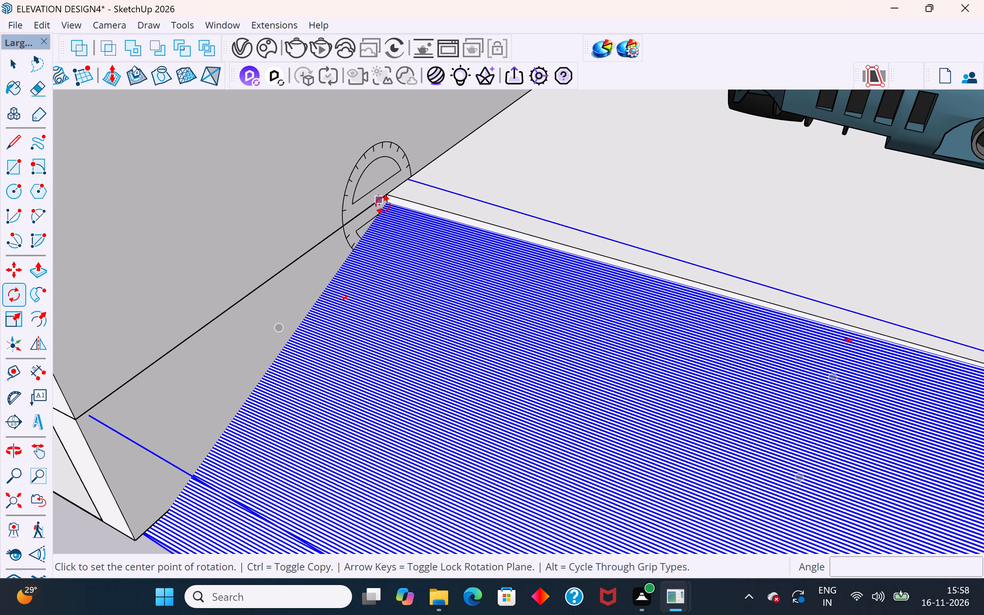
left_click(384, 201)
scroll(384, 201, "down", 4)
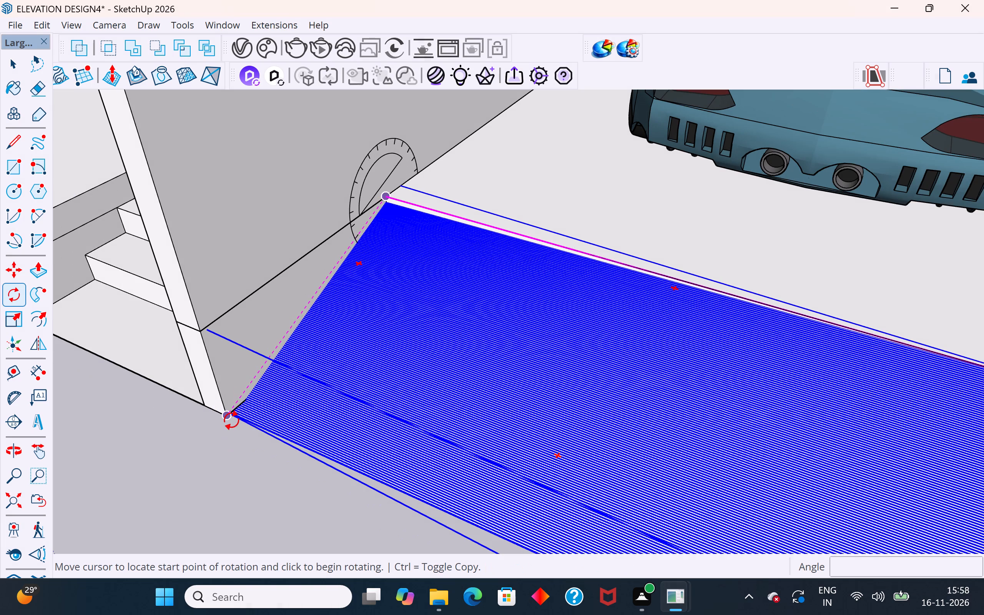
left_click(231, 420)
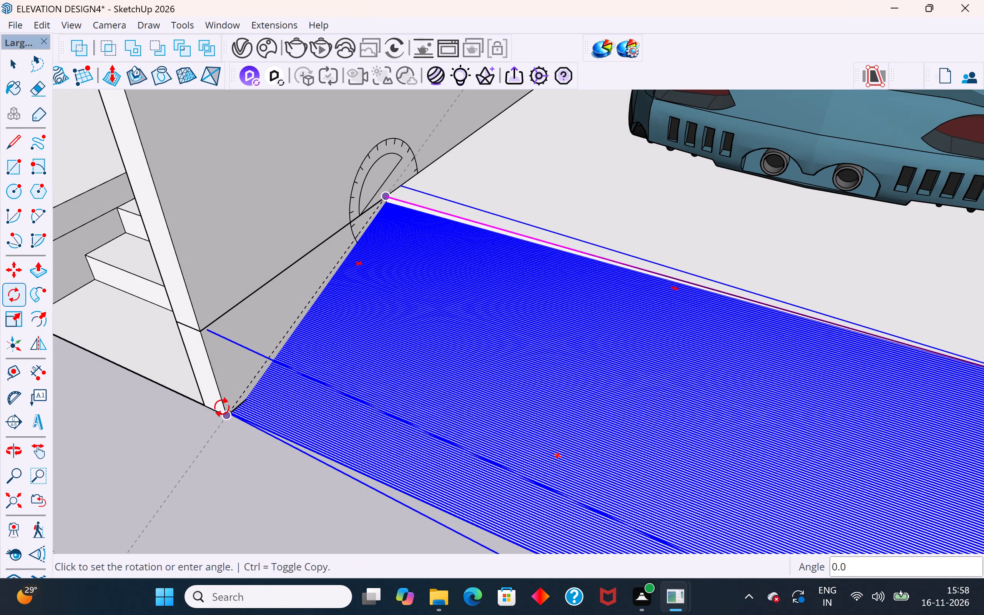
middle_click_drag(222, 407, 246, 257)
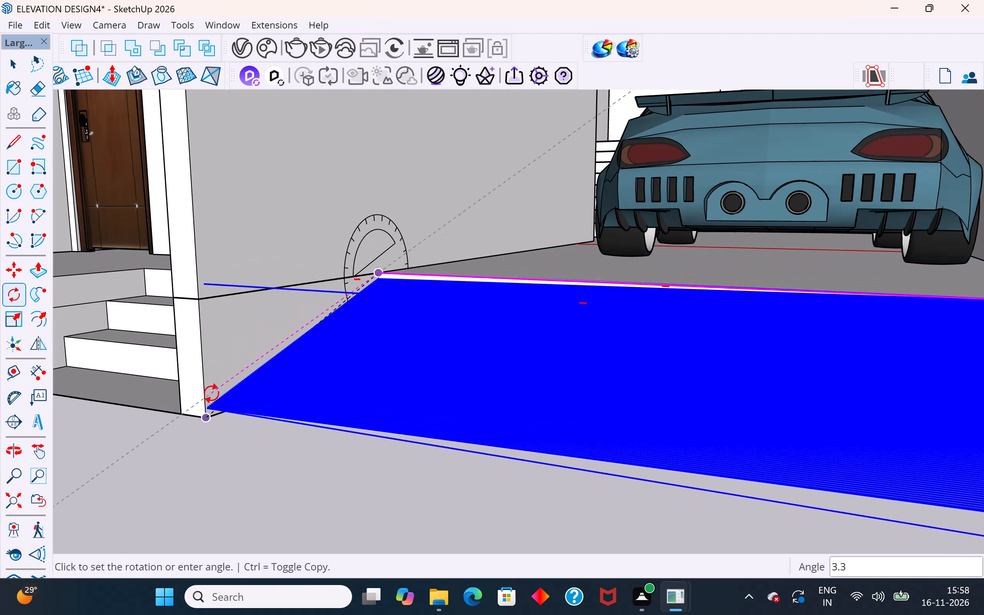
scroll(213, 398, "up", 1)
middle_click_drag(213, 398, 221, 363)
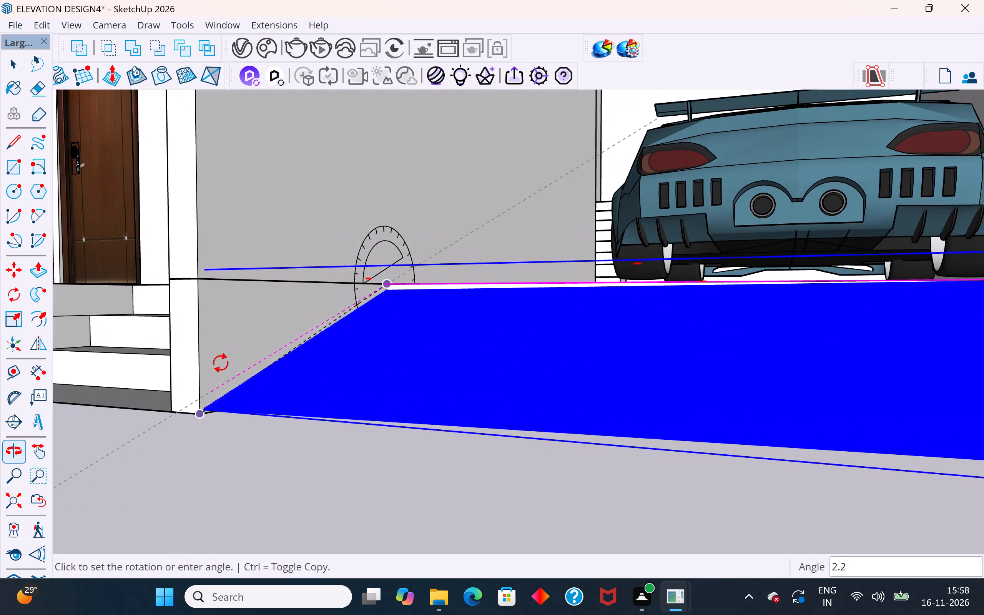
scroll(213, 386, "up", 4)
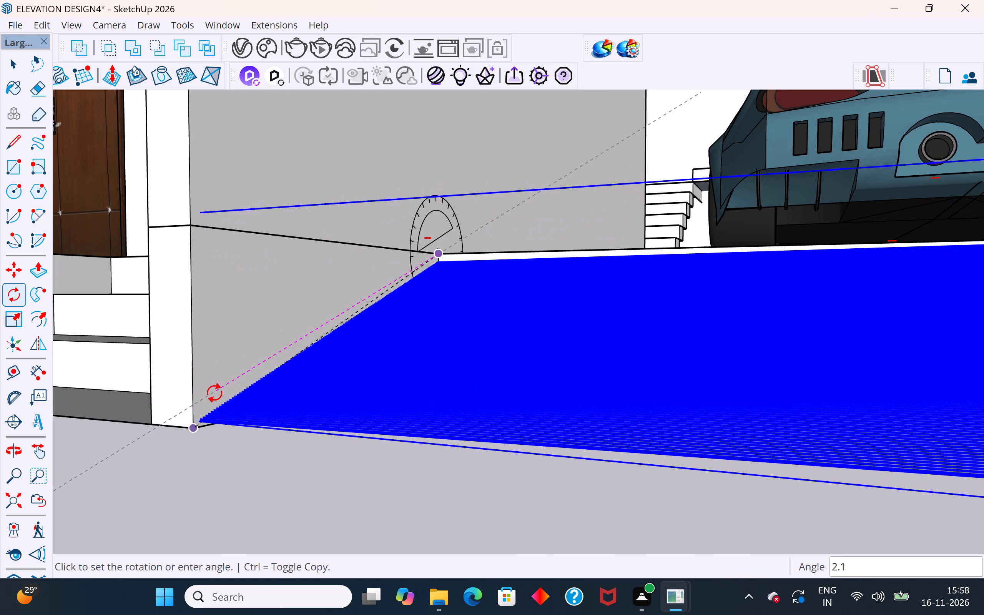
left_click(218, 395)
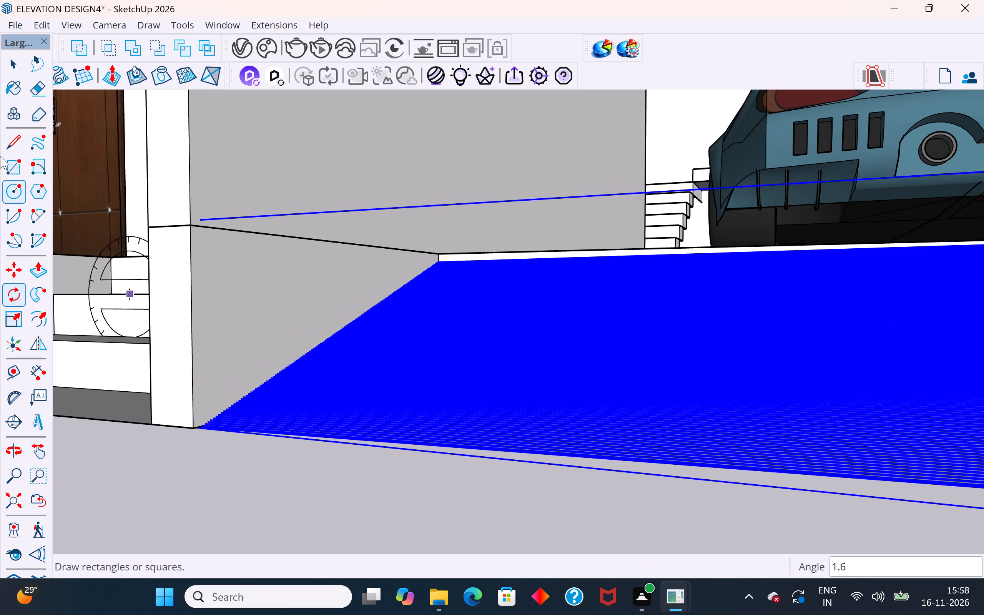
left_click(17, 64)
left_click(150, 467)
Examine the ridged strip's fit along the slab edge, both garage walls and the ground.
middle_click_drag(387, 396, 338, 498)
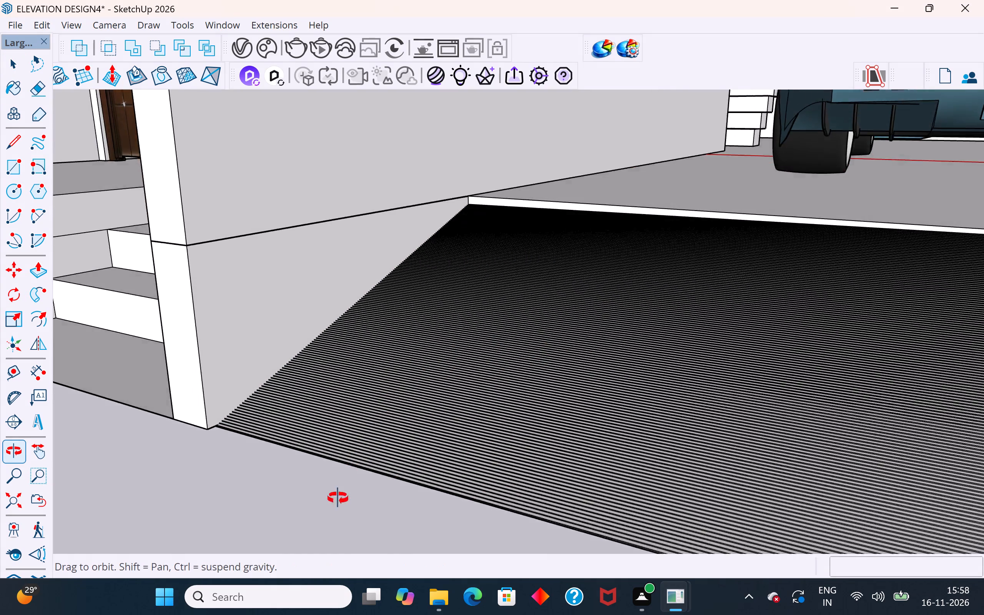
middle_click_drag(338, 498, 337, 500)
scroll(487, 201, "up", 7)
middle_click_drag(488, 171, 380, 261)
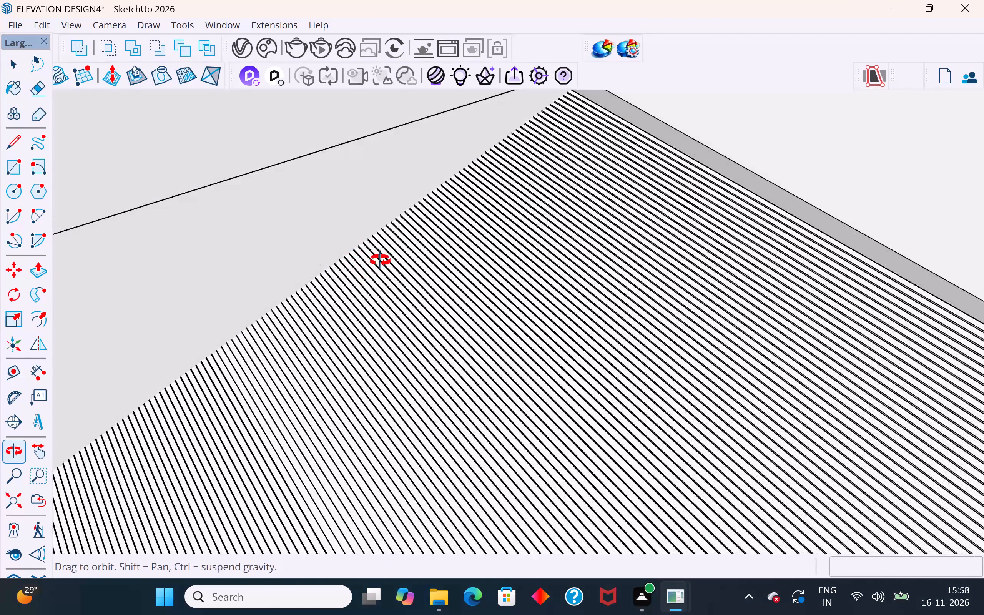
middle_click_drag(380, 261, 435, 177)
scroll(513, 122, "up", 6)
left_click(517, 170)
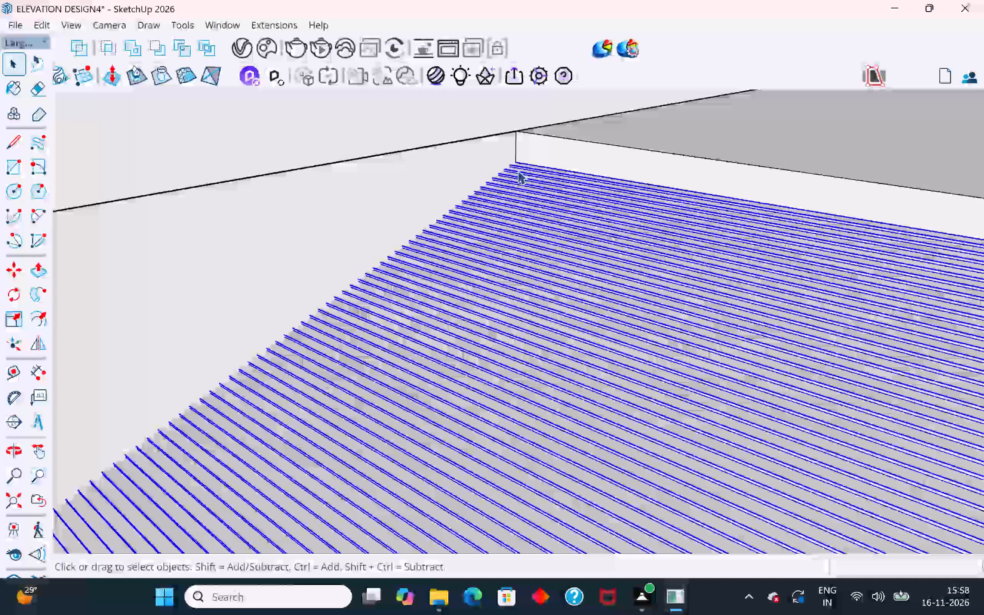
scroll(517, 173, "down", 20)
middle_click_drag(560, 248, 643, 294)
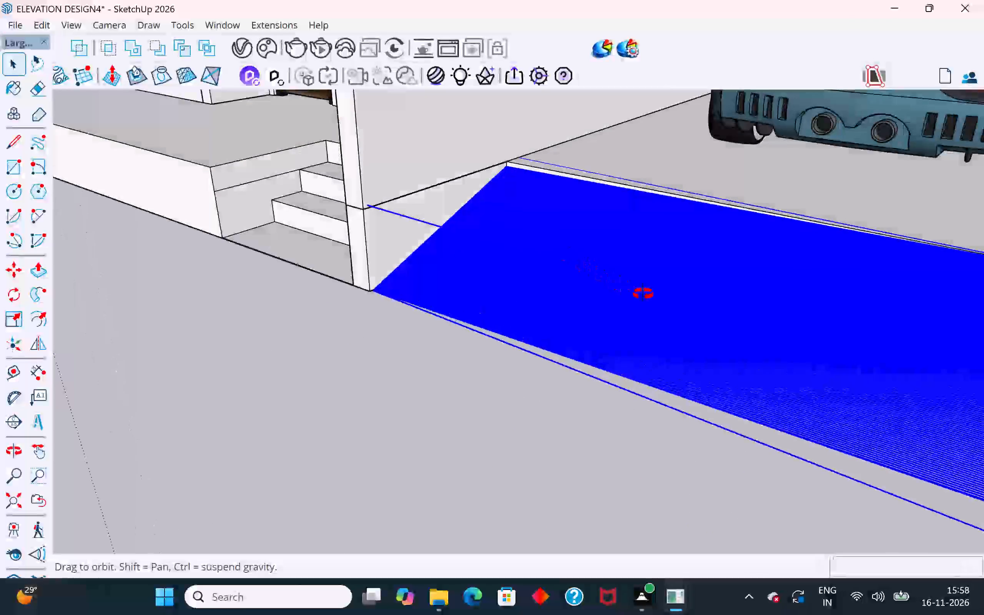
middle_click_drag(643, 294, 697, 219)
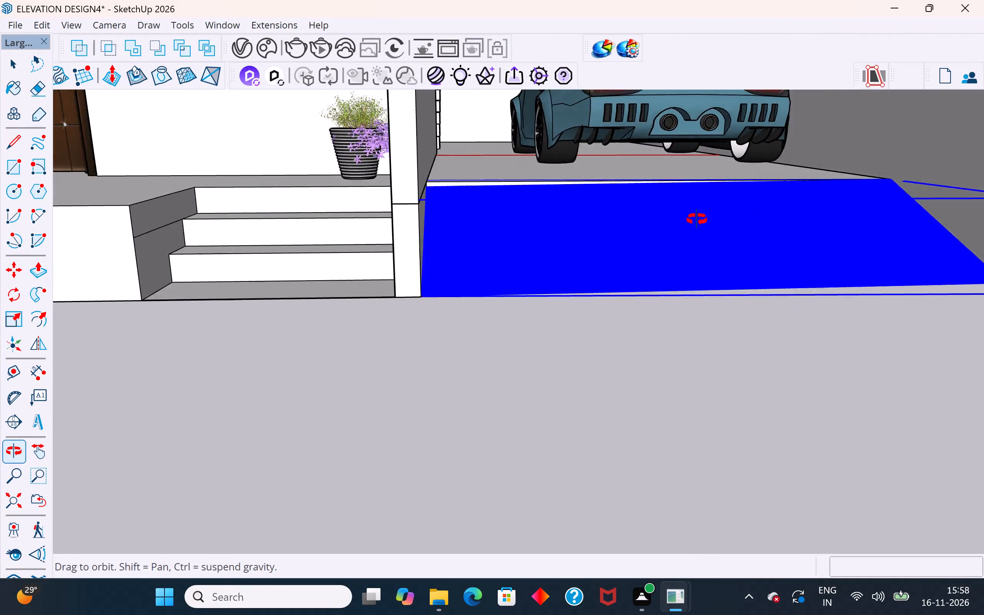
middle_click_drag(697, 219, 683, 219)
scroll(683, 219, "down", 8)
scroll(856, 280, "up", 10)
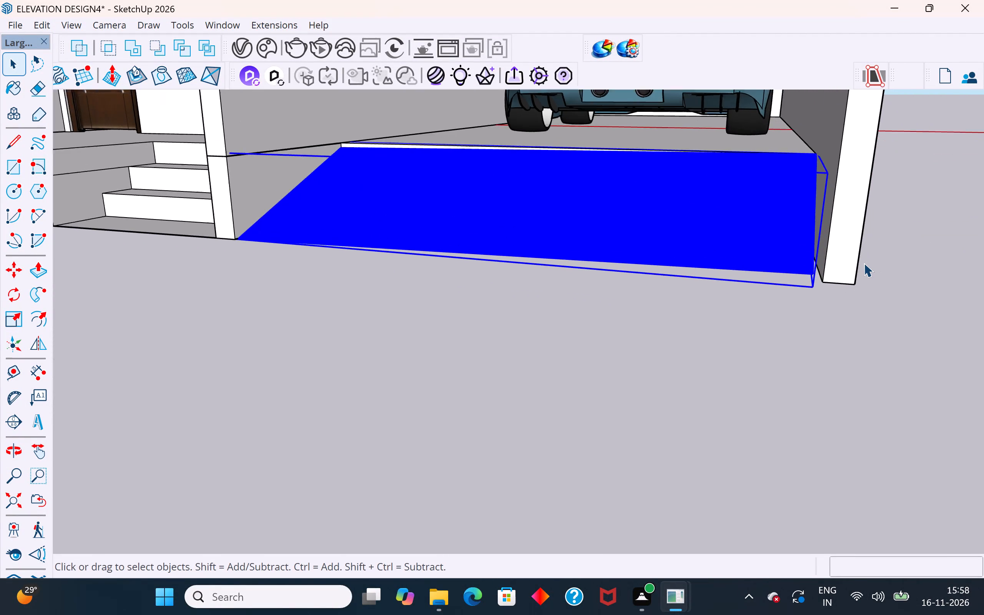
scroll(864, 263, "up", 1)
middle_click_drag(864, 263, 854, 281)
middle_click_drag(807, 184, 814, 168)
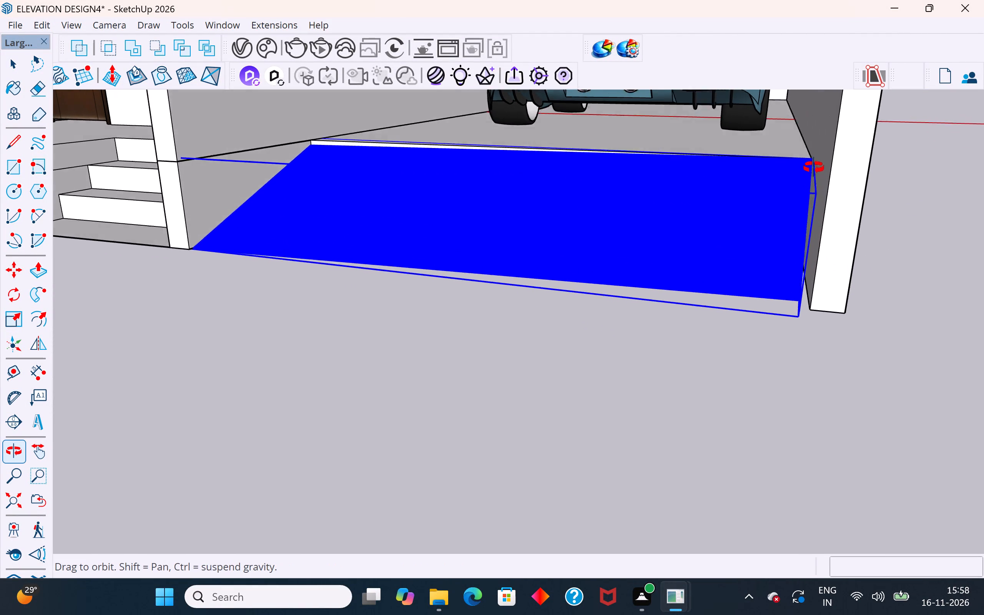
middle_click_drag(814, 168, 811, 210)
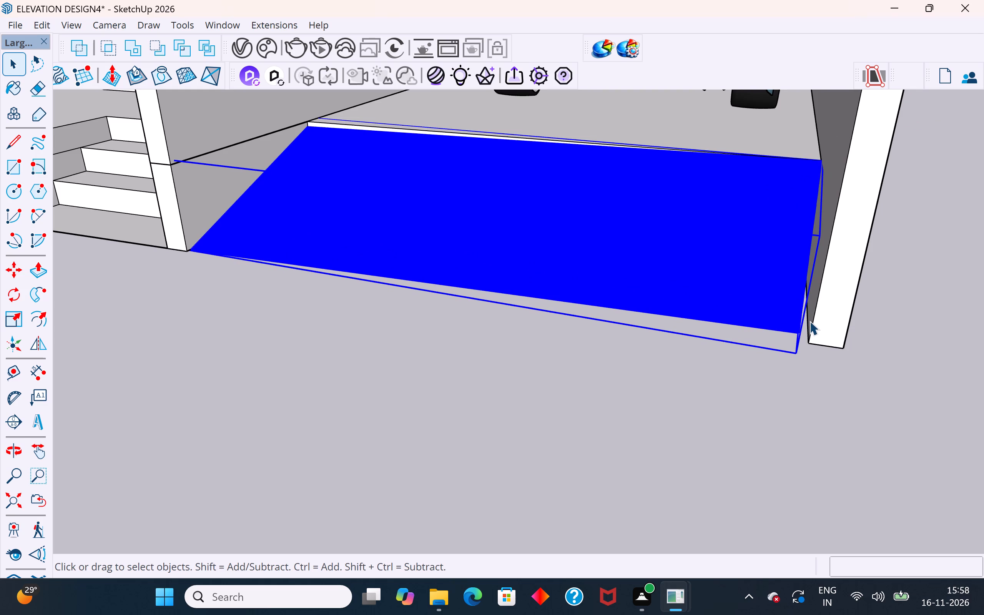
middle_click_drag(766, 302, 771, 318)
scroll(730, 401, "down", 4)
scroll(364, 155, "up", 3)
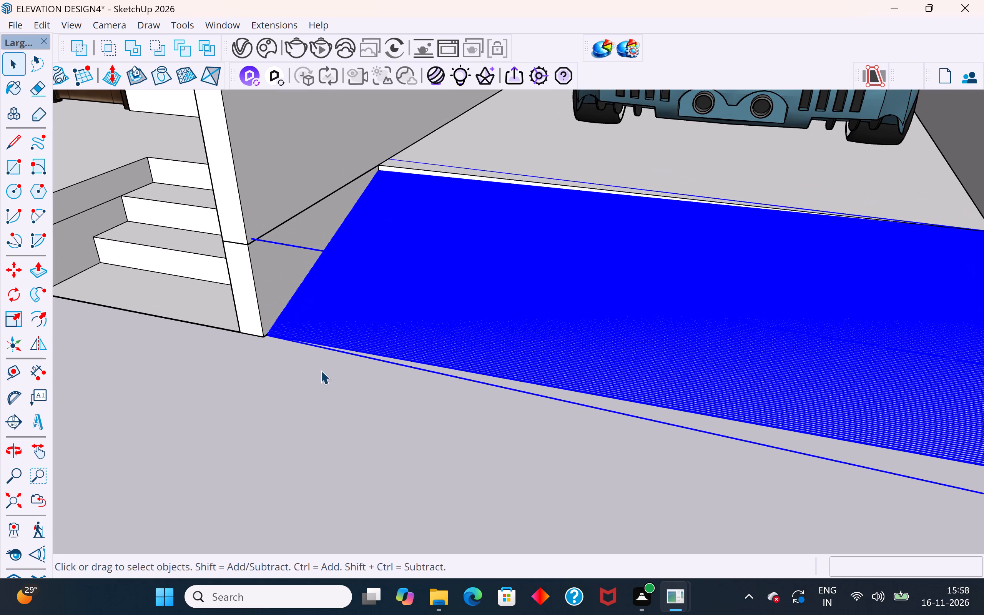
Rotate the ridged strip group slightly around its upper corner beside the steps, using the wall's base corner as reference.
left_click(13, 291)
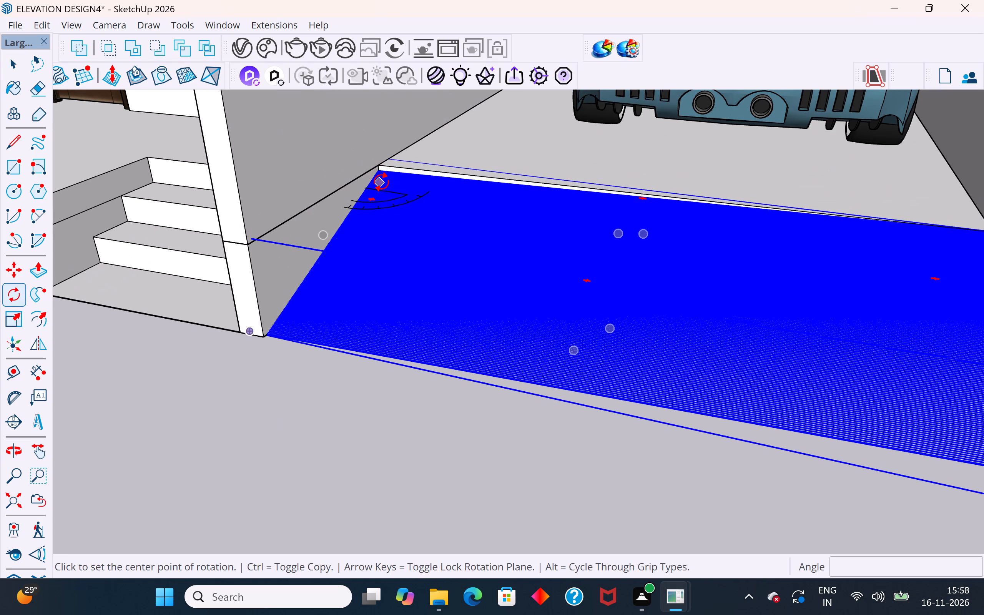
scroll(378, 169, "up", 4)
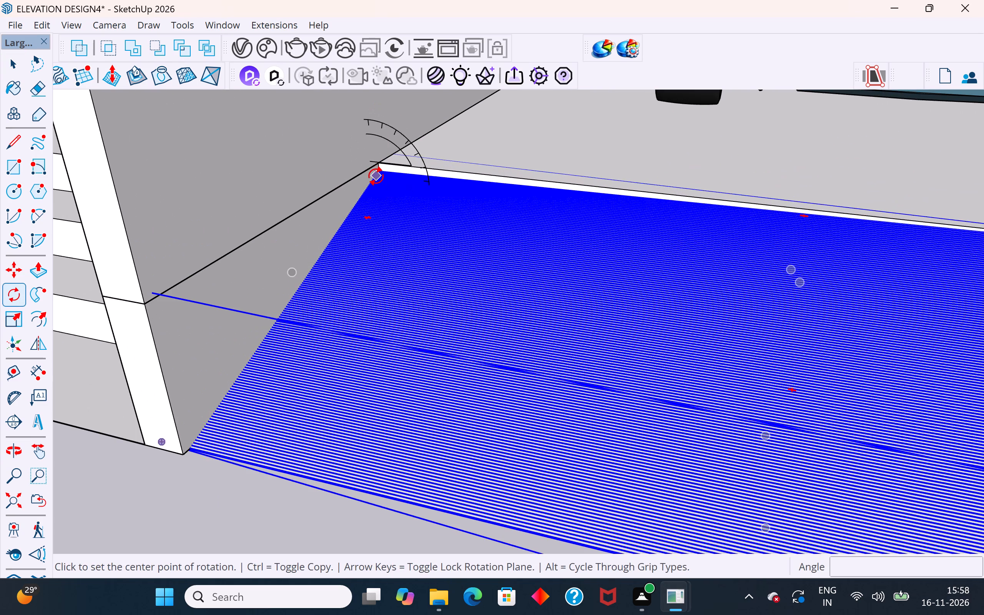
scroll(367, 178, "up", 5)
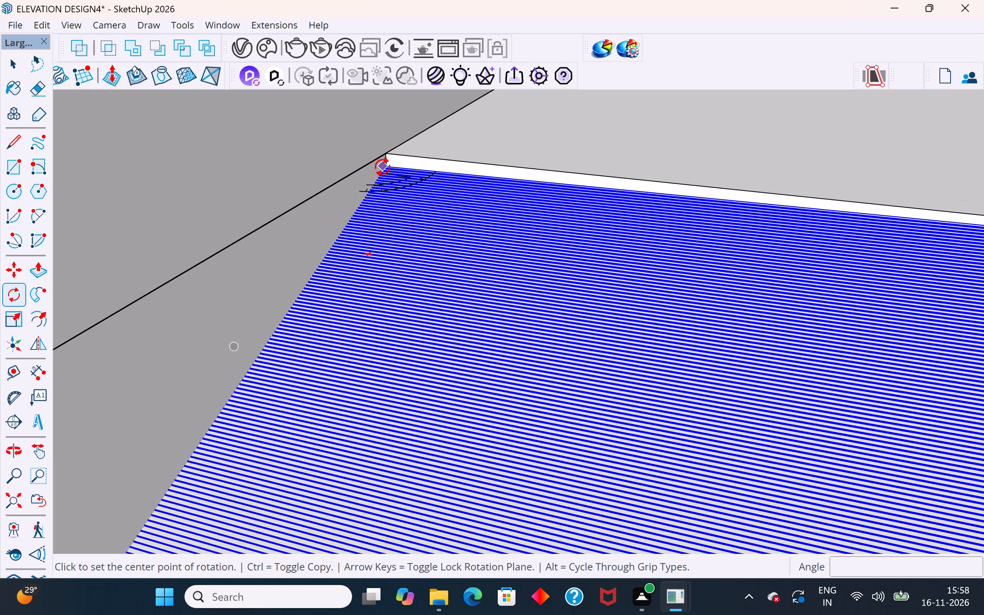
left_click(384, 170)
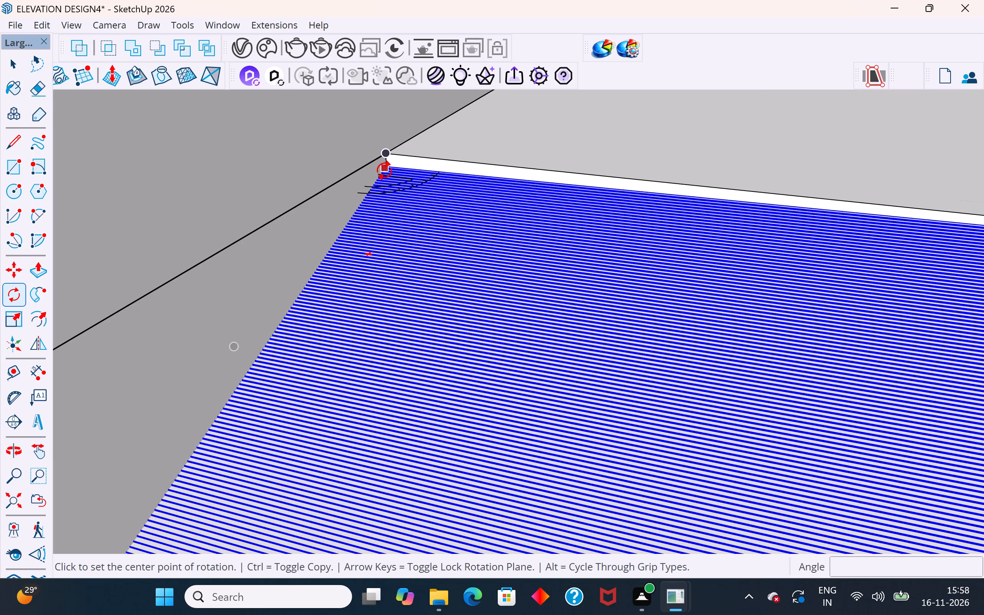
scroll(384, 170, "down", 10)
left_click(283, 328)
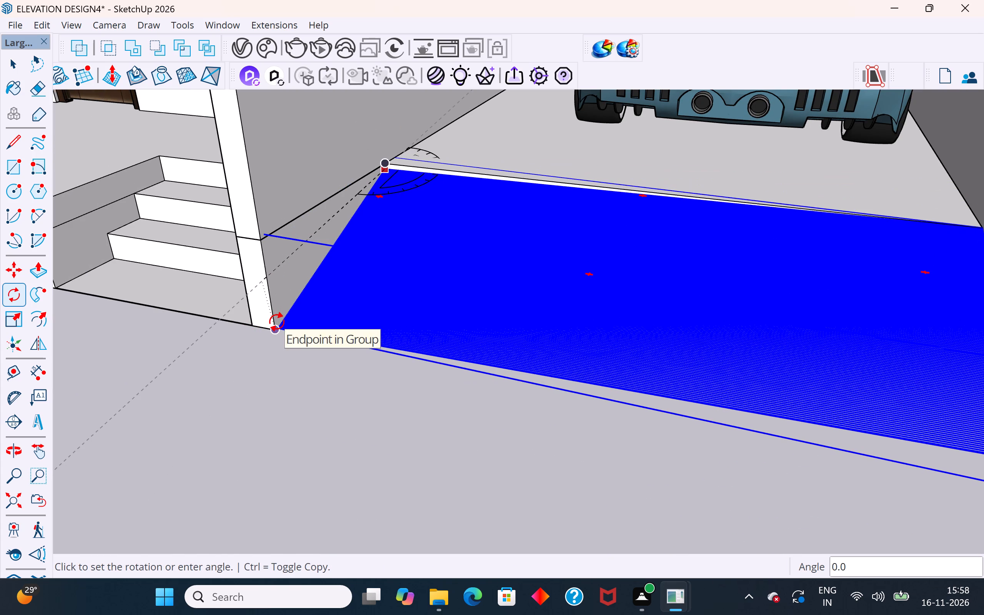
left_click(277, 321)
scroll(336, 317, "down", 4)
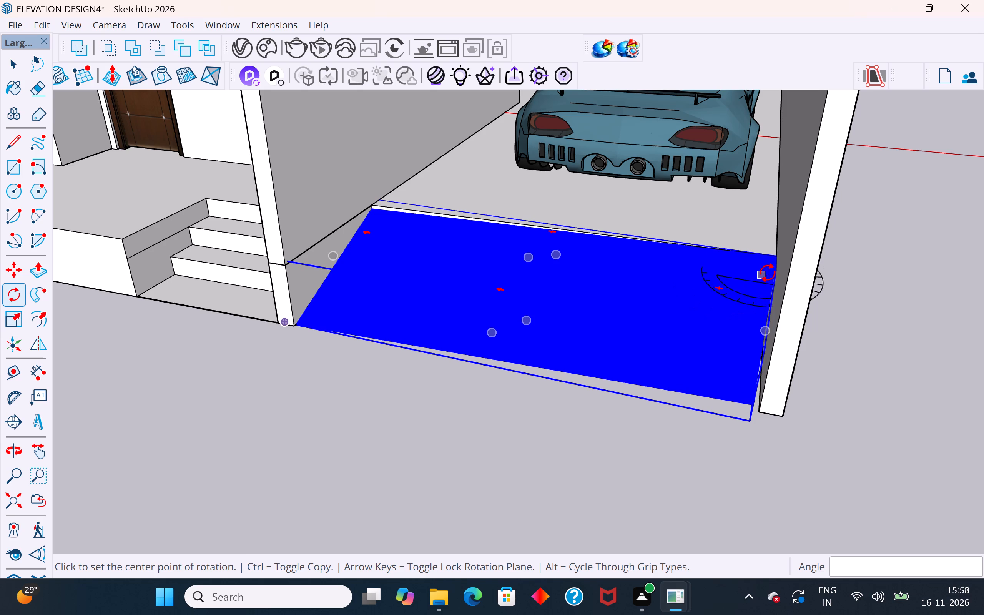
Rotate the ridged strip group about 0.3° around its upper corner at the far garage wall, towards the slab corner beside the steps.
middle_click_drag(771, 268, 864, 244)
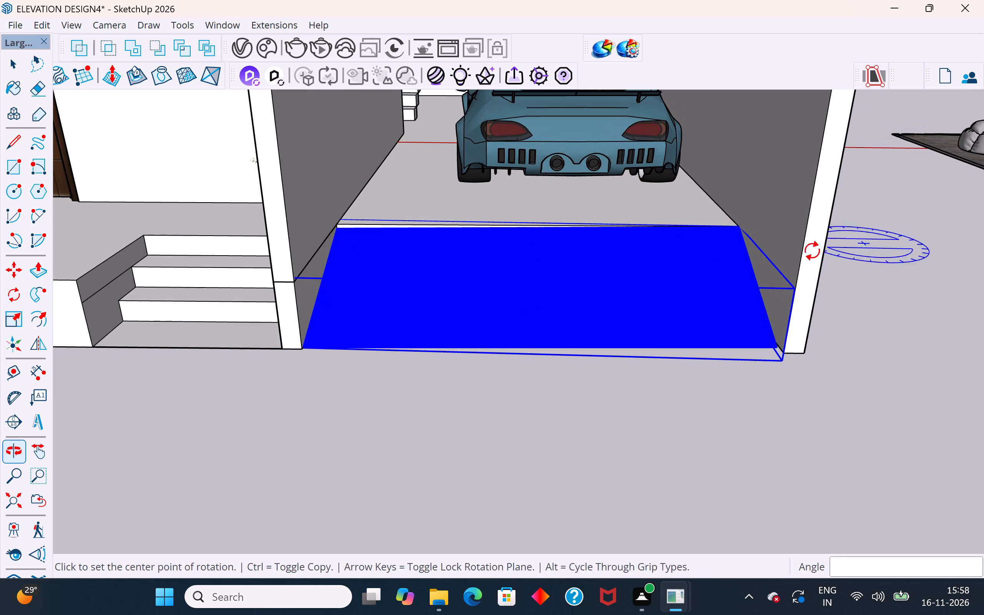
left_click(738, 224)
scroll(337, 230, "up", 3)
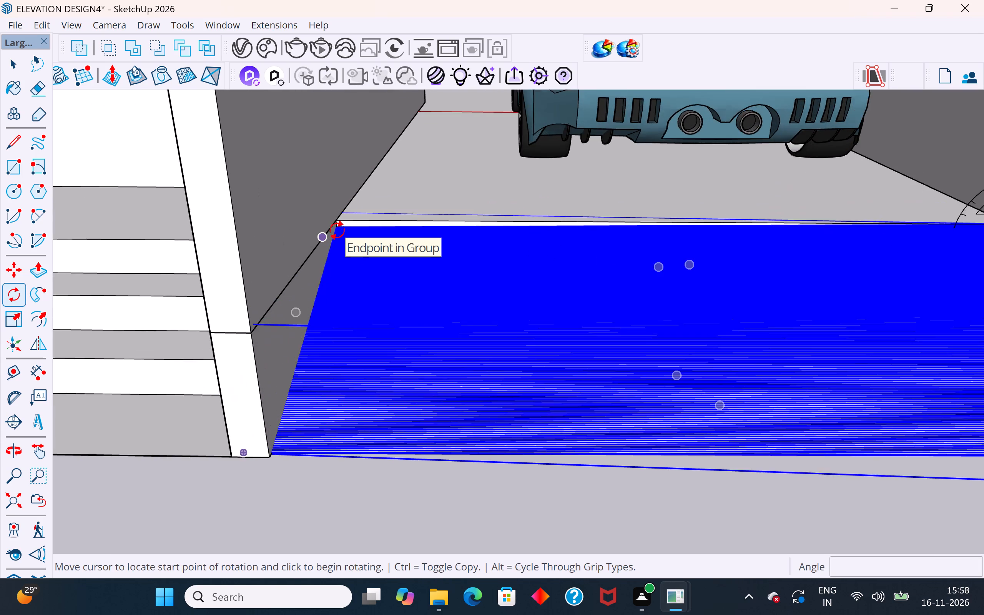
scroll(337, 230, "up", 6)
left_click(338, 225)
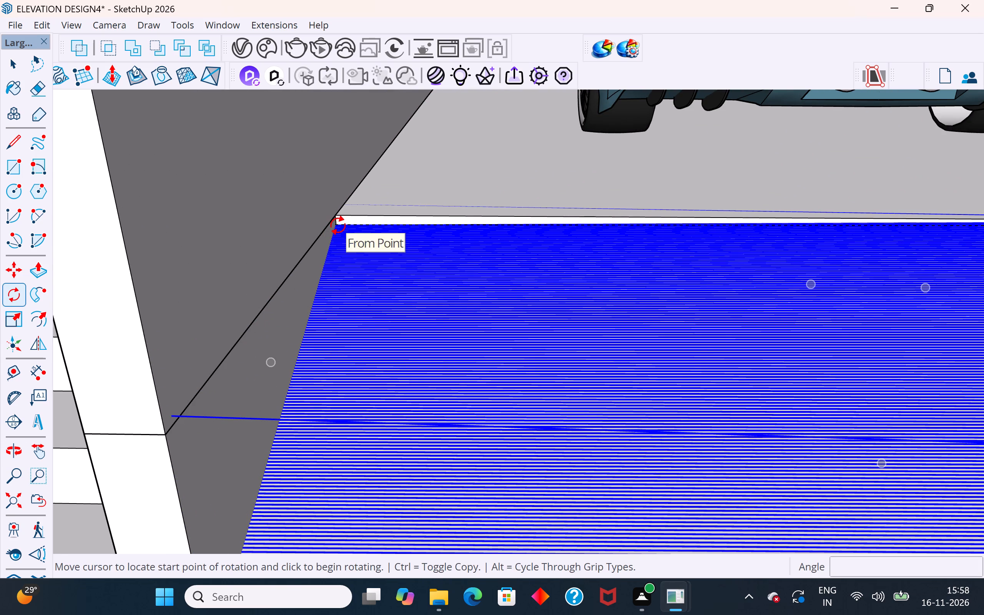
scroll(341, 211, "up", 4)
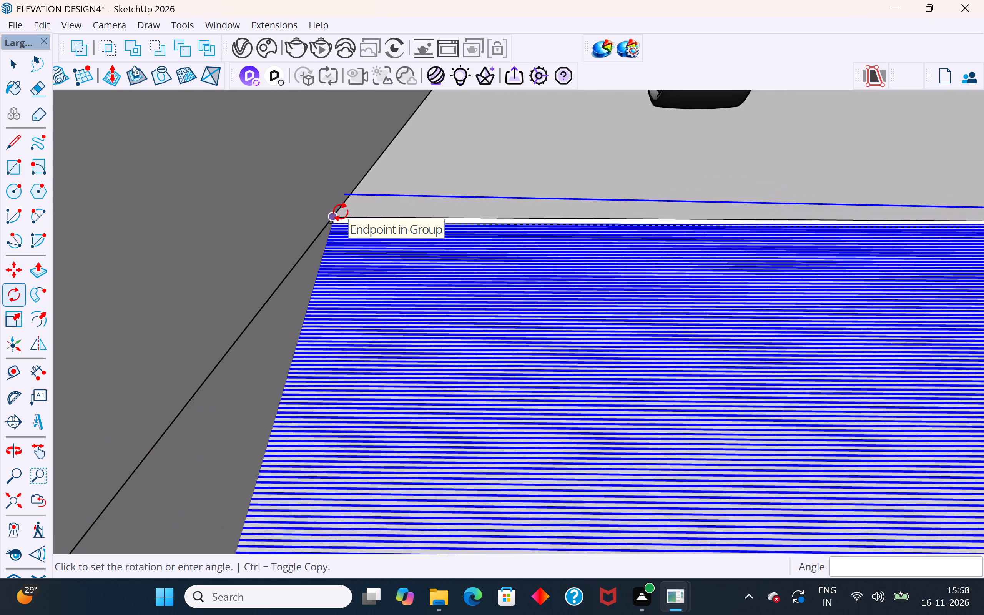
scroll(341, 211, "up", 3)
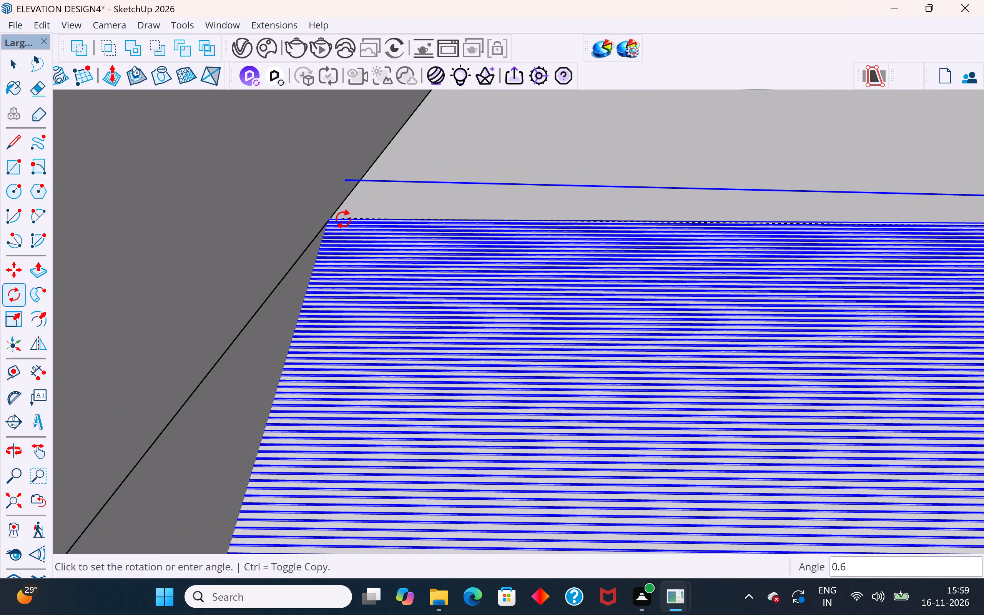
scroll(352, 218, "up", 3)
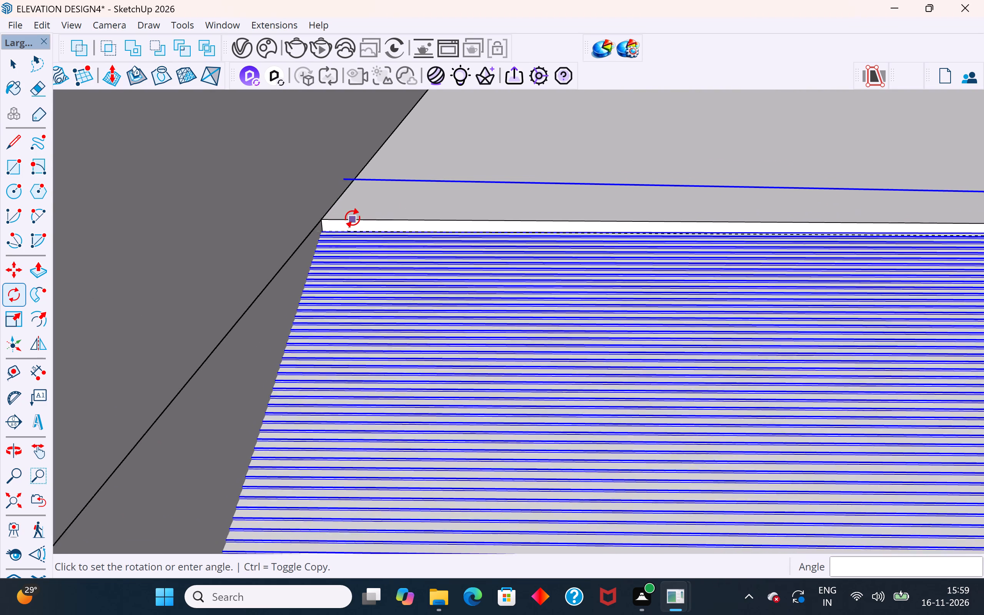
scroll(352, 218, "up", 9)
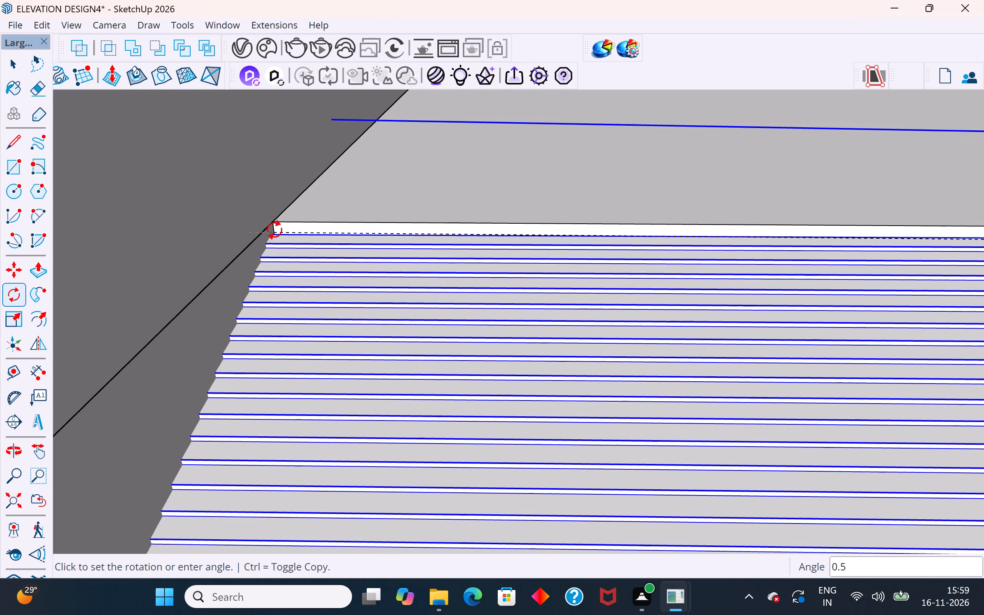
left_click(274, 222)
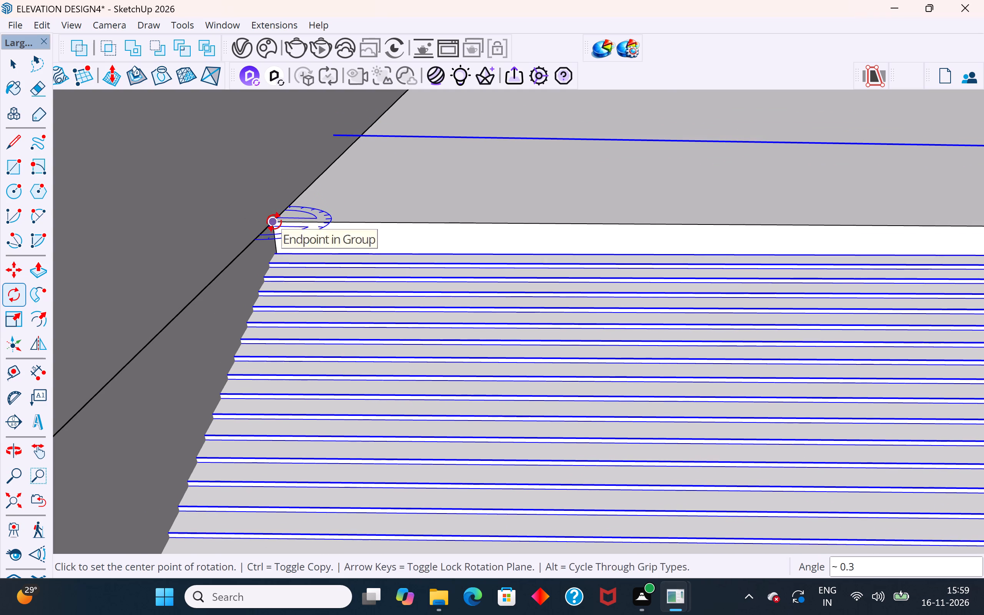
scroll(286, 236, "down", 19)
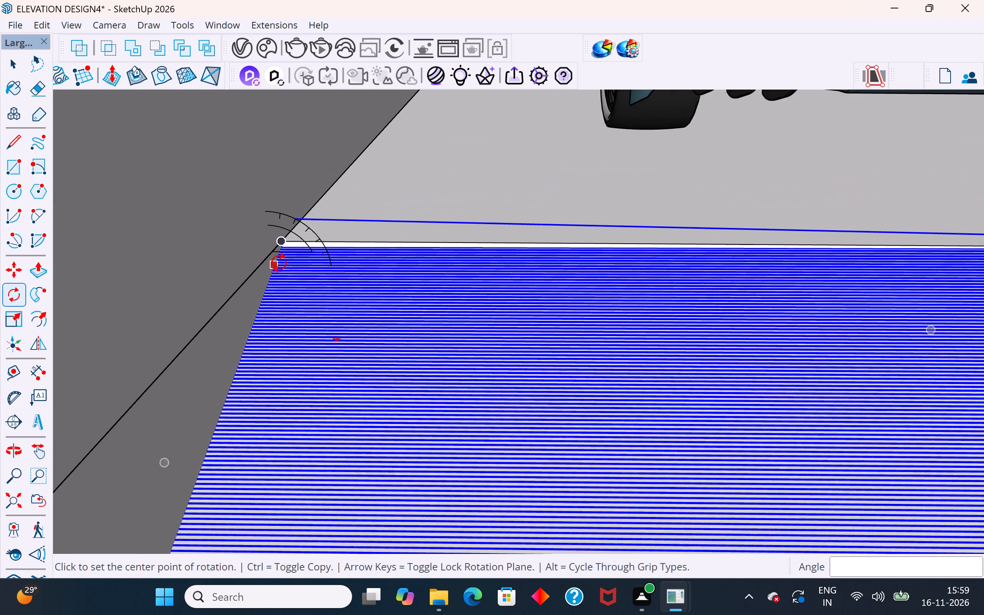
left_click(17, 66)
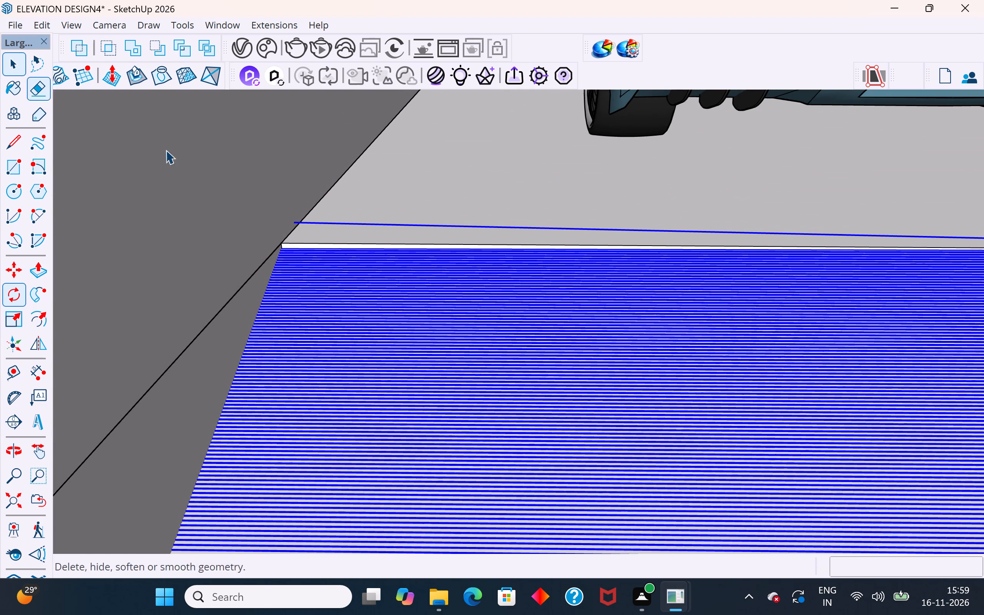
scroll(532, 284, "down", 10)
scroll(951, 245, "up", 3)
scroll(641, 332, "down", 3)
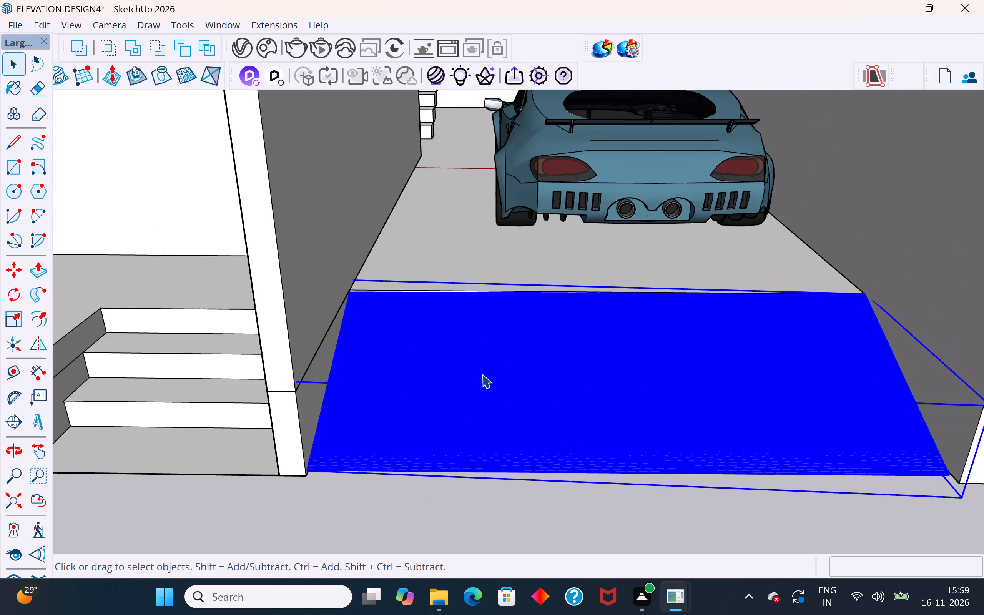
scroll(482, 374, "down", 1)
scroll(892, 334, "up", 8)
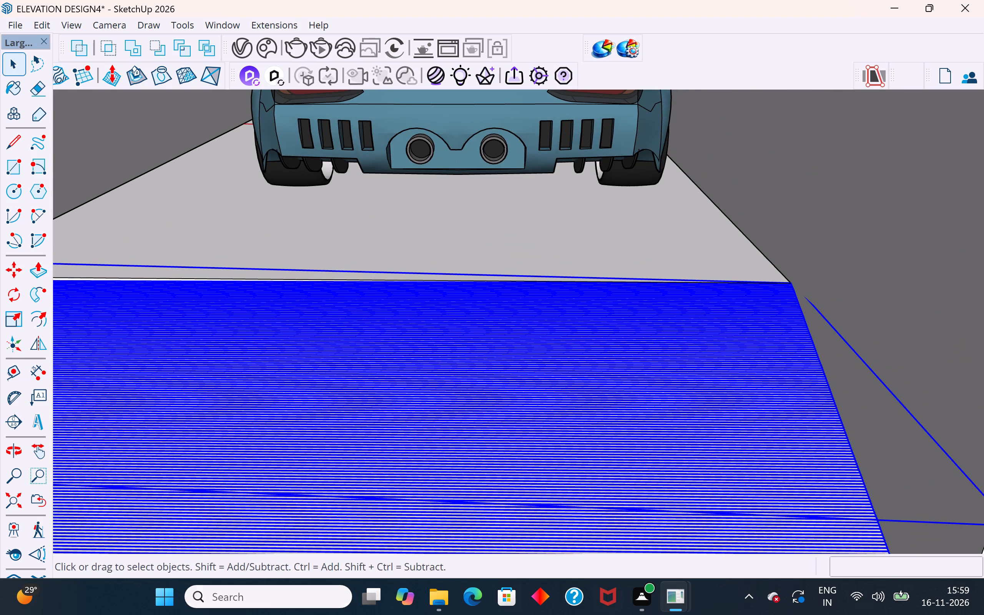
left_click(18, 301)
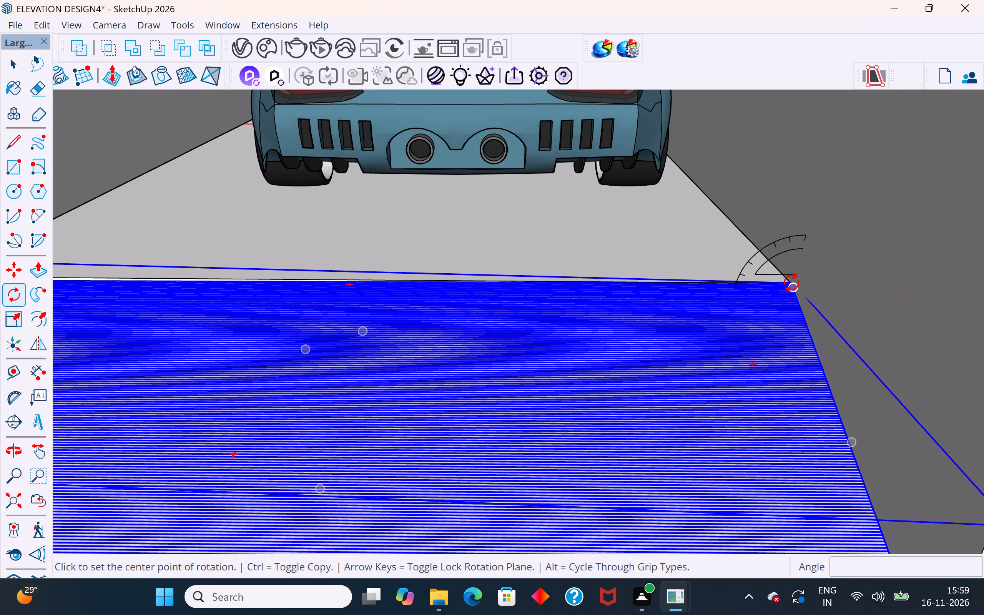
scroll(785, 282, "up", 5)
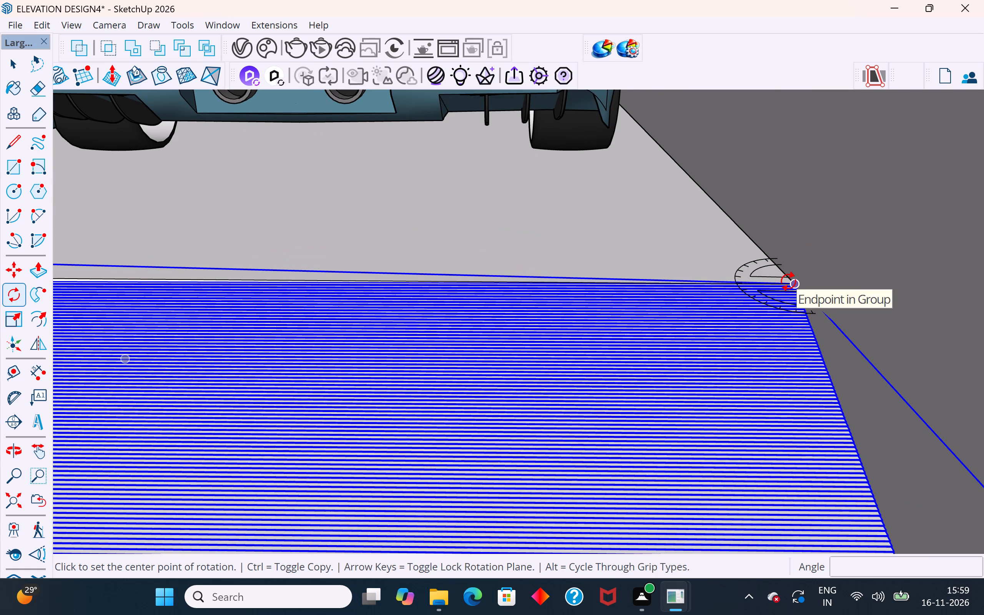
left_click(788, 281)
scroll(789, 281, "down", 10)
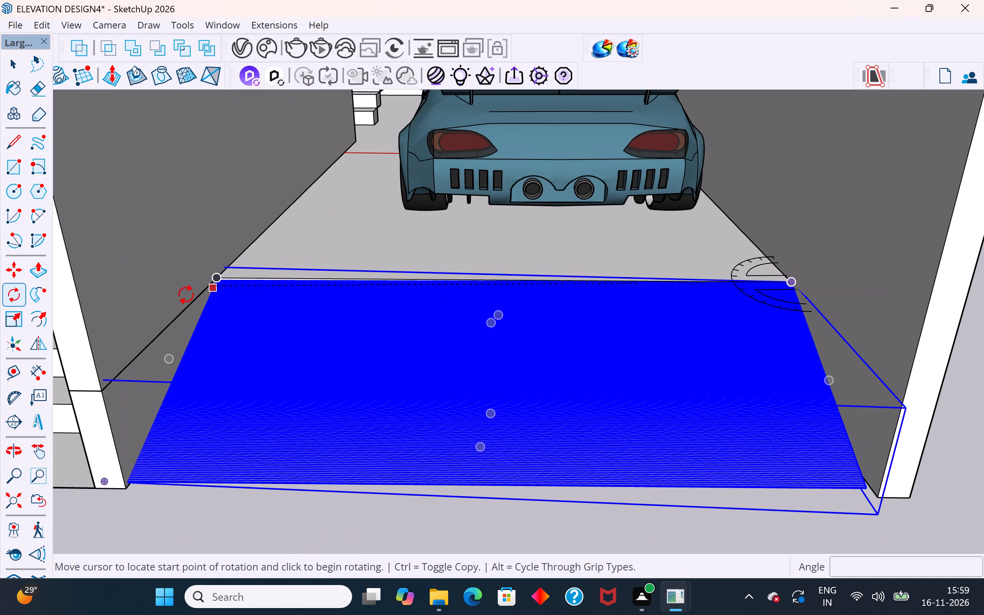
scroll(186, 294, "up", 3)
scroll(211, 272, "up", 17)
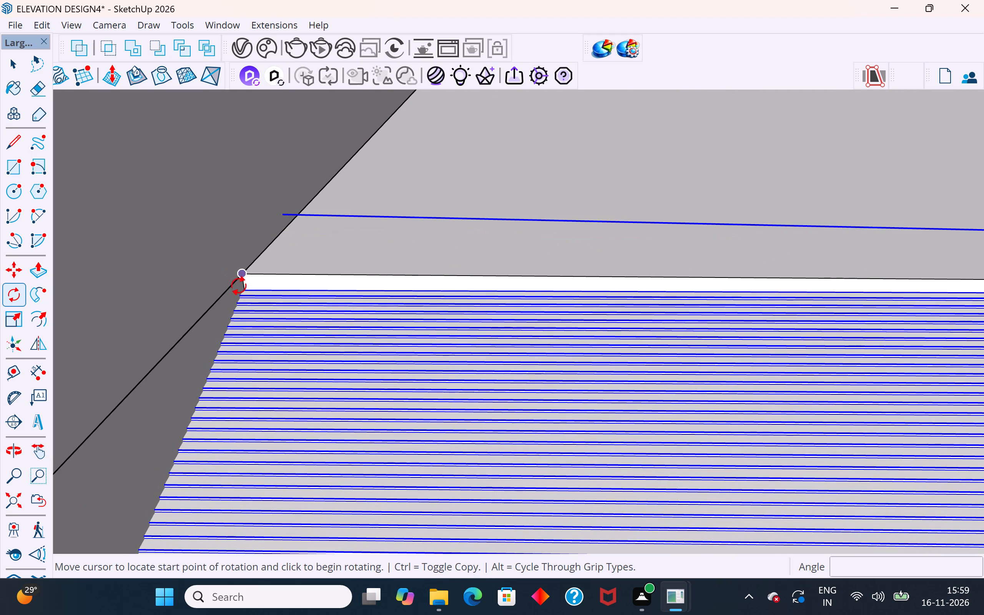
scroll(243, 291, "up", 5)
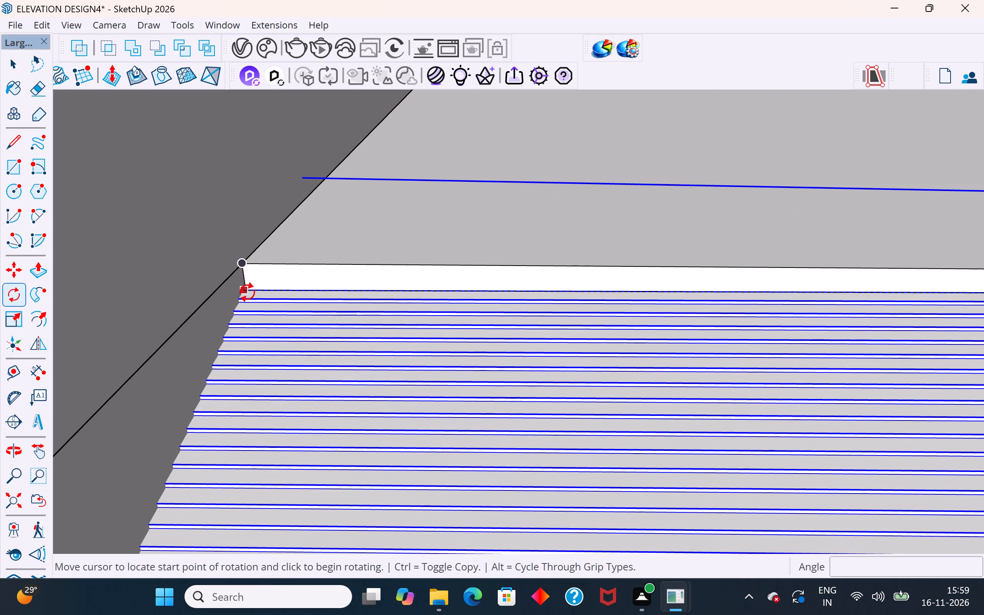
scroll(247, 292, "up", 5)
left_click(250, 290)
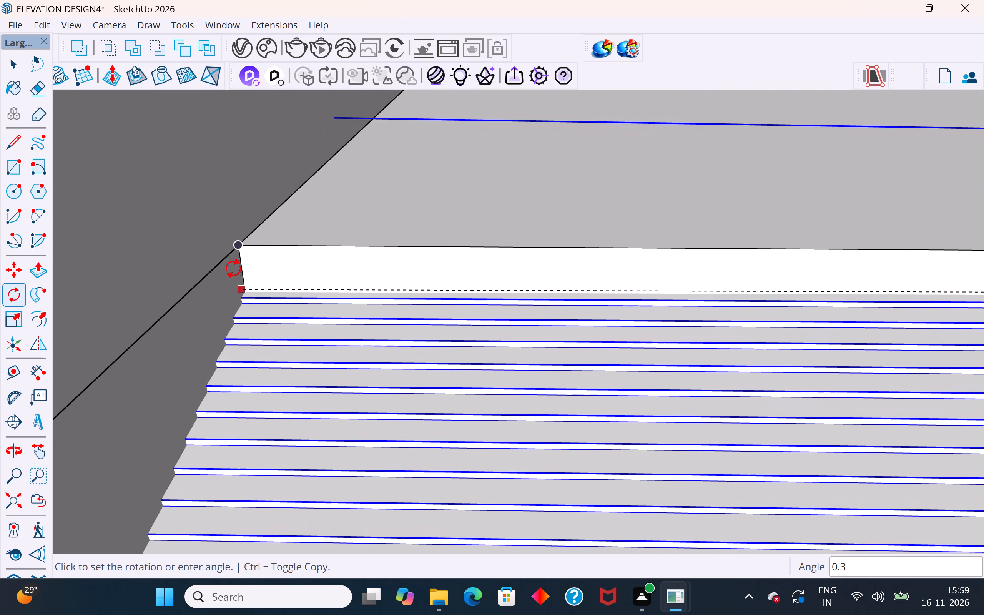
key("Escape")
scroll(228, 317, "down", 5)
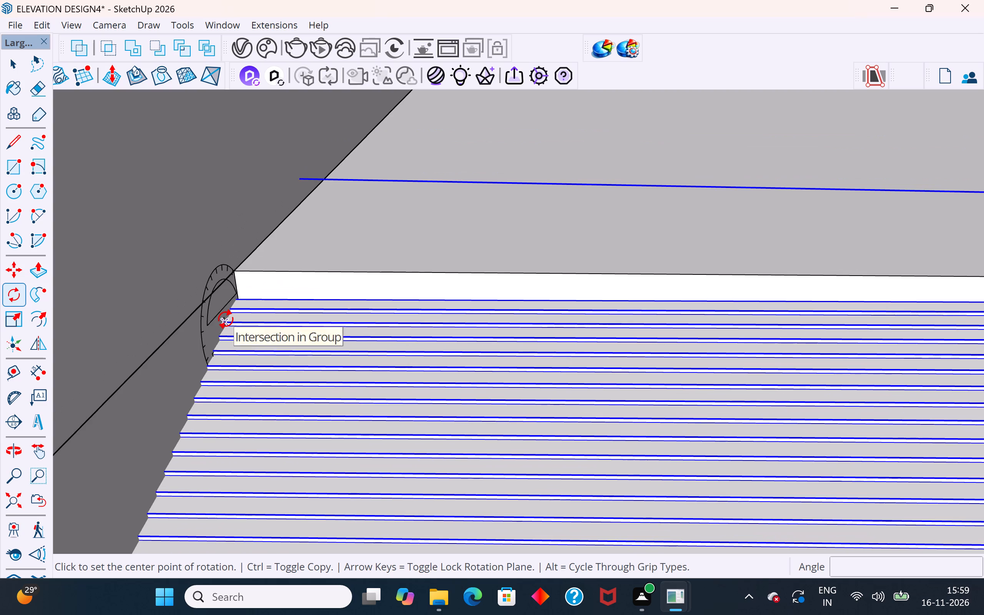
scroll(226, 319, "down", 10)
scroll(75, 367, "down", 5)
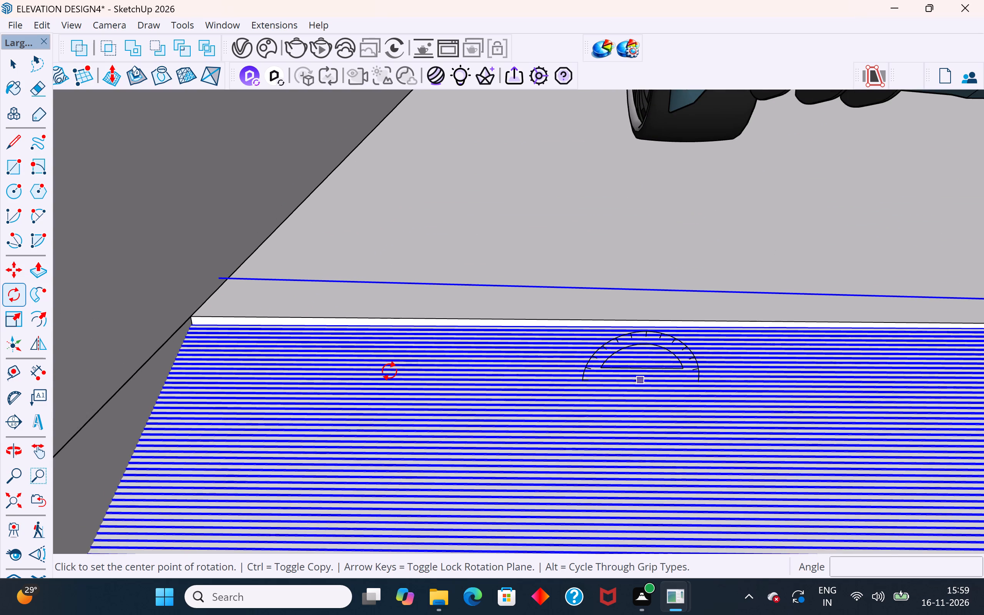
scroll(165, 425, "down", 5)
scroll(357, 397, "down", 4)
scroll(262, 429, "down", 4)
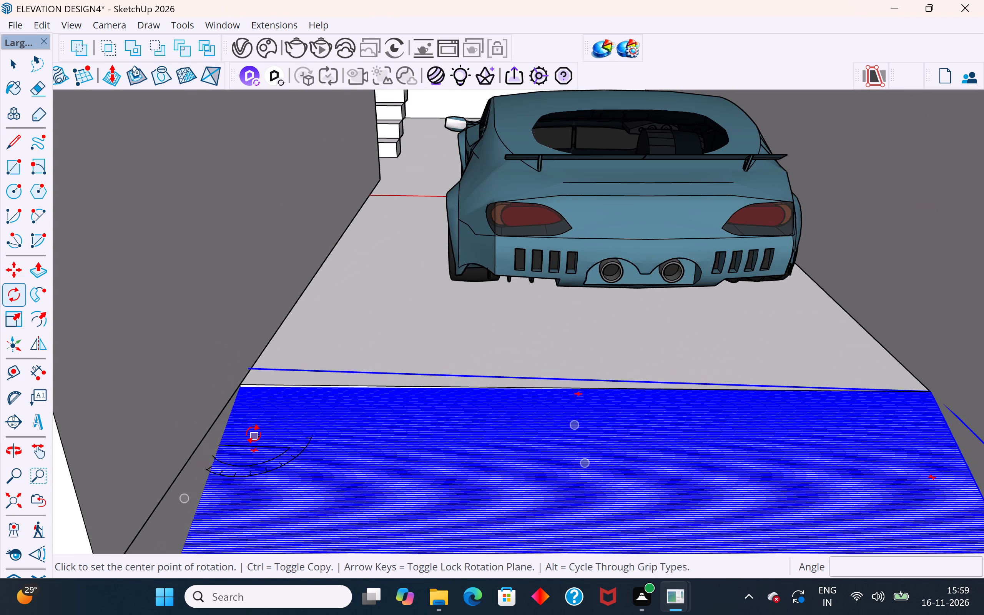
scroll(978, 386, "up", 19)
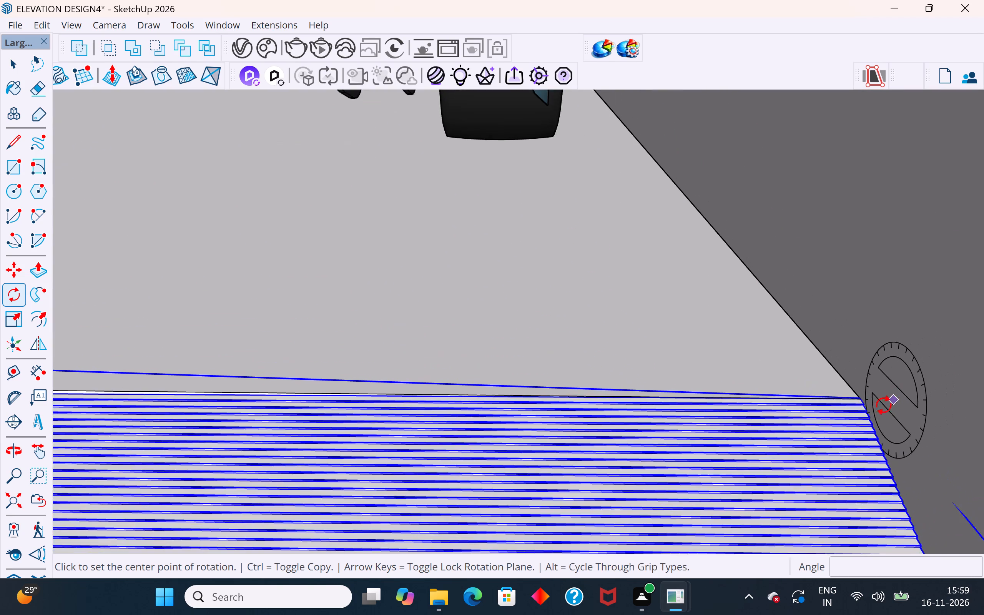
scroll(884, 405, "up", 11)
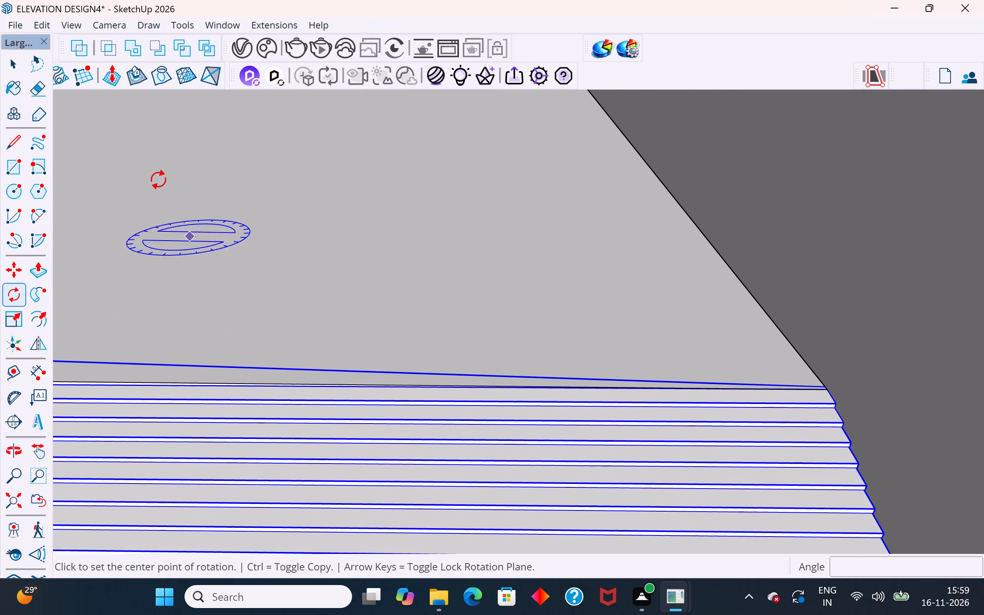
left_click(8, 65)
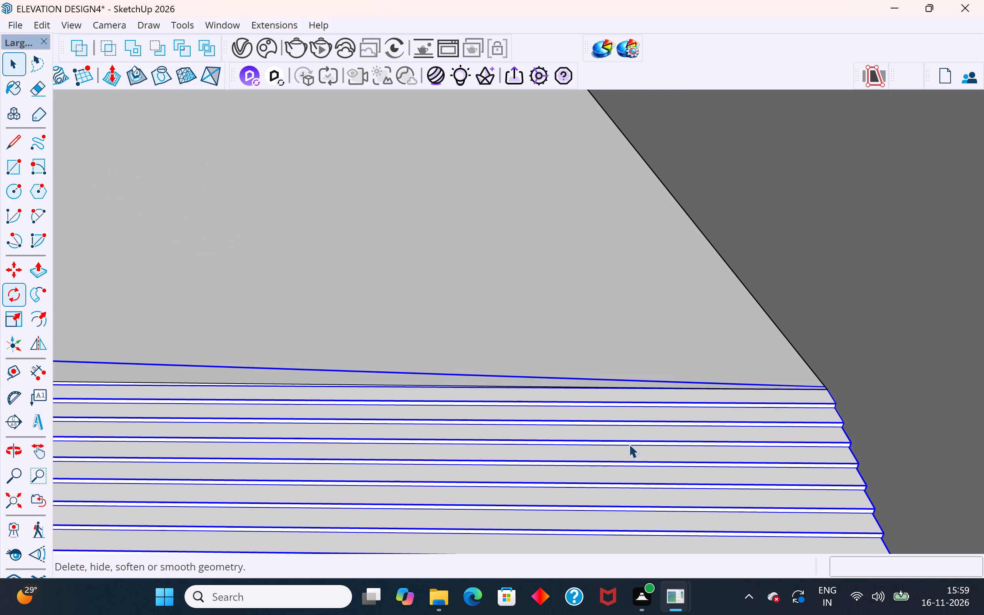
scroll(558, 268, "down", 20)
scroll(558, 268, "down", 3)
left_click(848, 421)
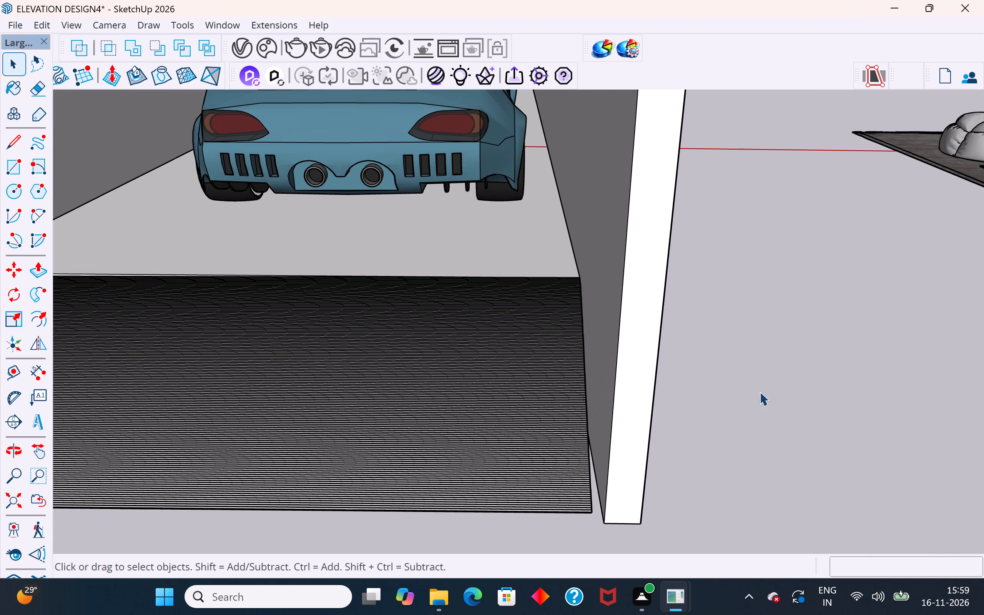
Rotate a copy of the ridged strip group about 0.3° around the green axis at its far-wall upper corner, onto the slab corner beside the steps.
scroll(564, 286, "up", 4)
left_click(564, 286)
scroll(568, 281, "up", 5)
scroll(831, 325, "down", 2)
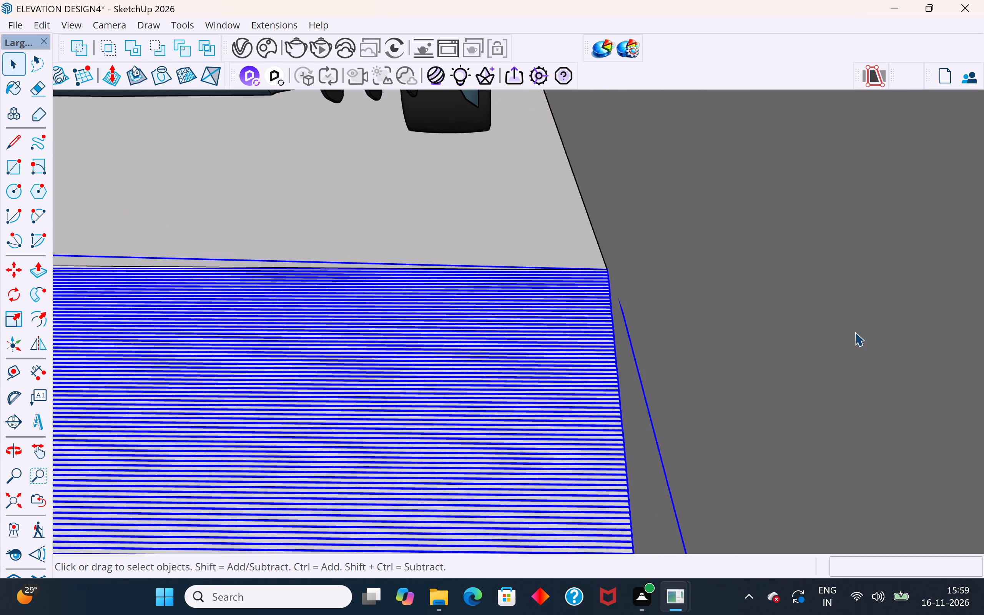
scroll(855, 332, "down", 15)
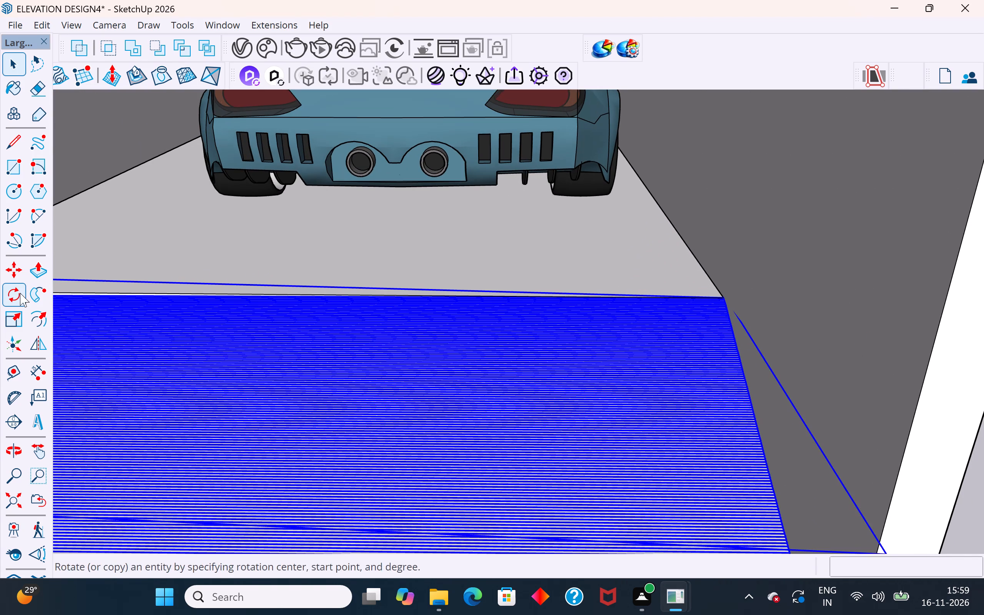
left_click(16, 292)
scroll(722, 296, "up", 7)
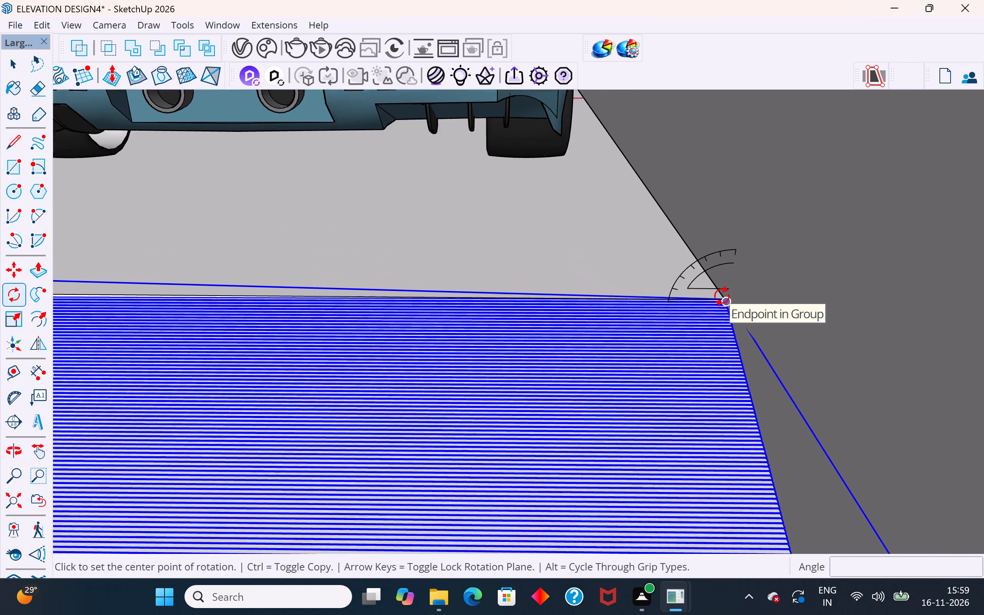
scroll(722, 296, "up", 15)
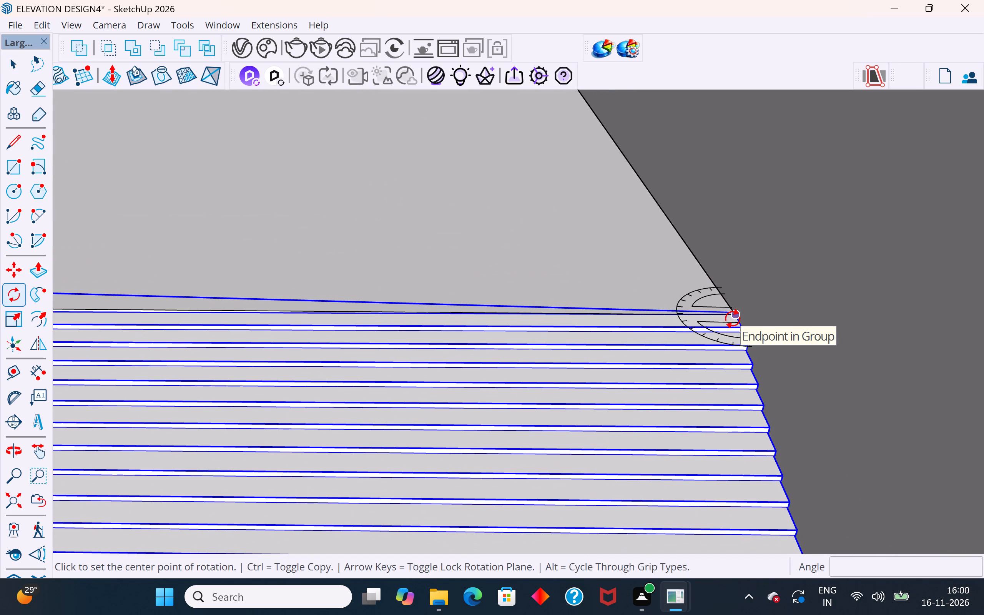
scroll(733, 318, "up", 5)
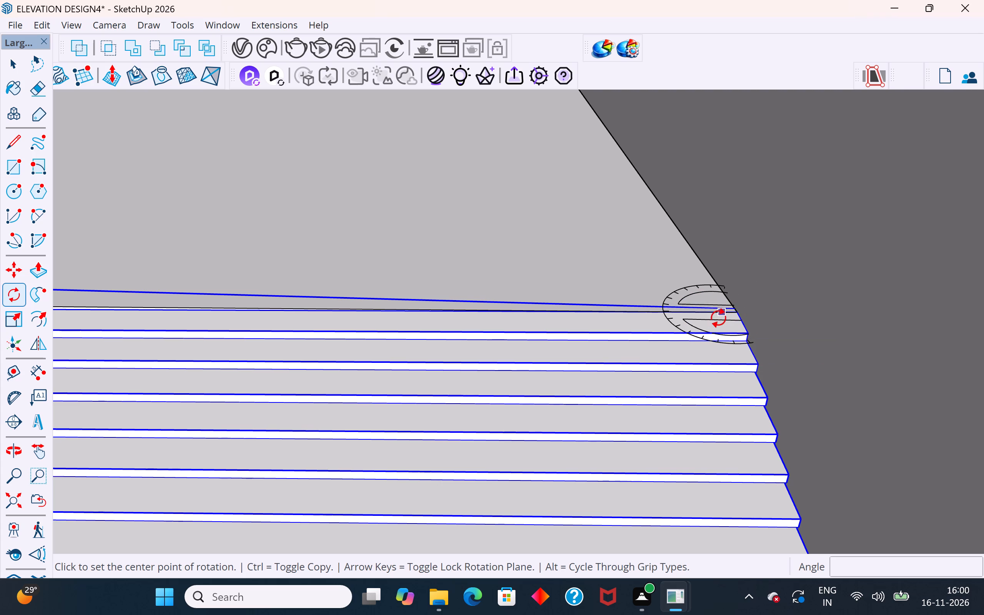
scroll(736, 308, "up", 4)
key("Right")
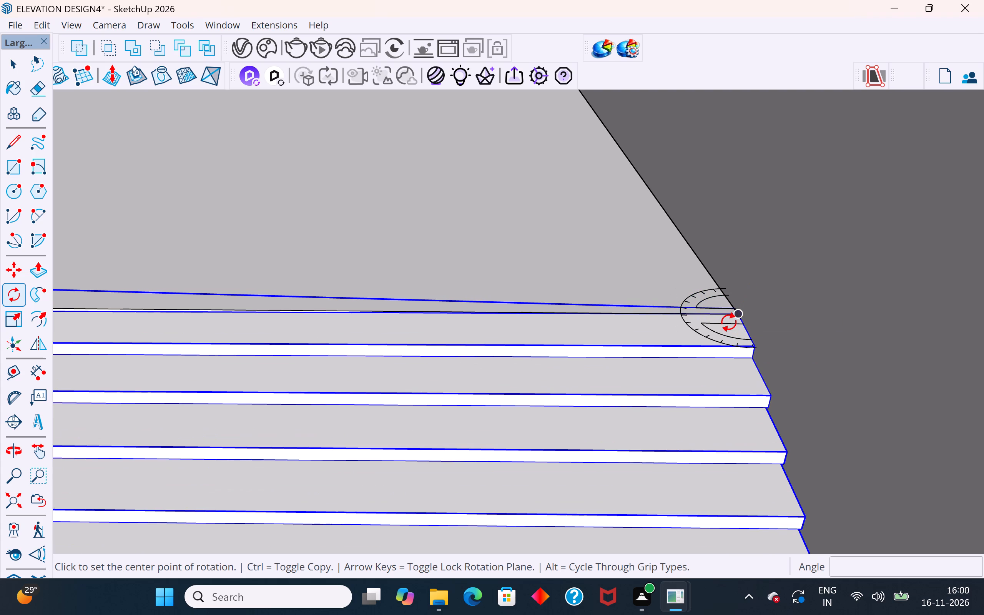
key("Left")
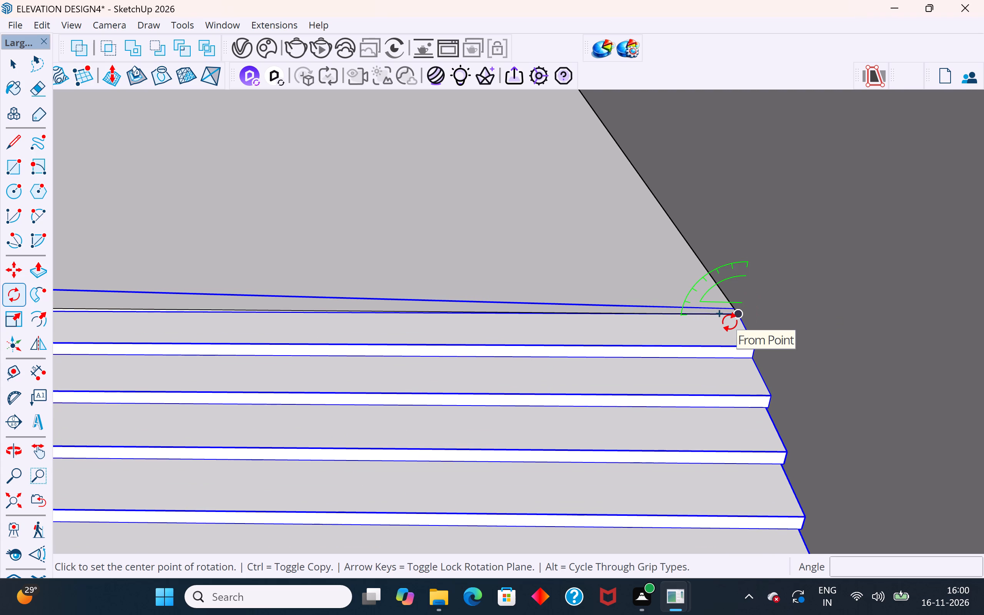
left_click(729, 322)
scroll(729, 322, "down", 20)
scroll(729, 322, "down", 1)
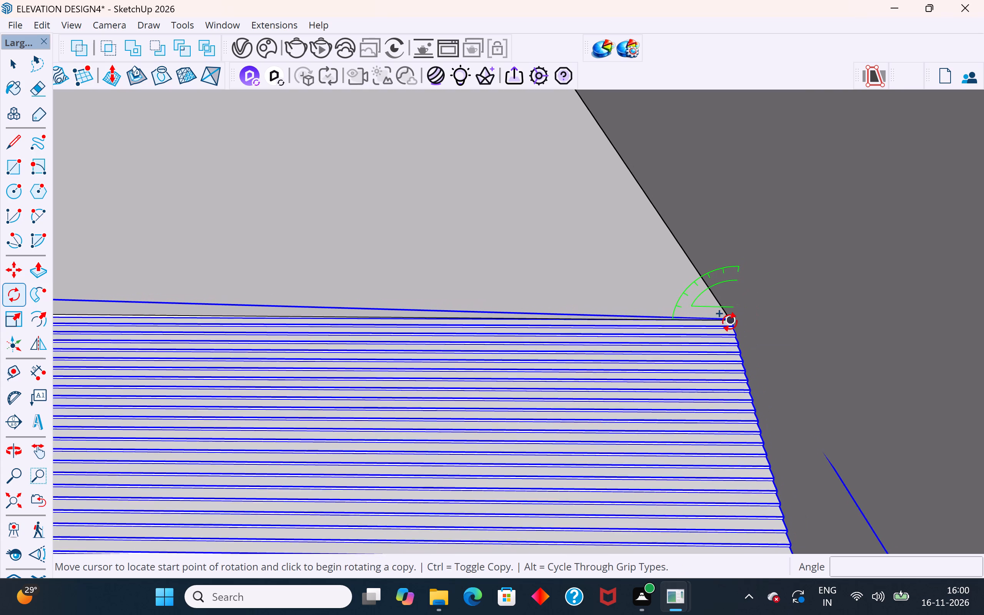
scroll(729, 322, "down", 15)
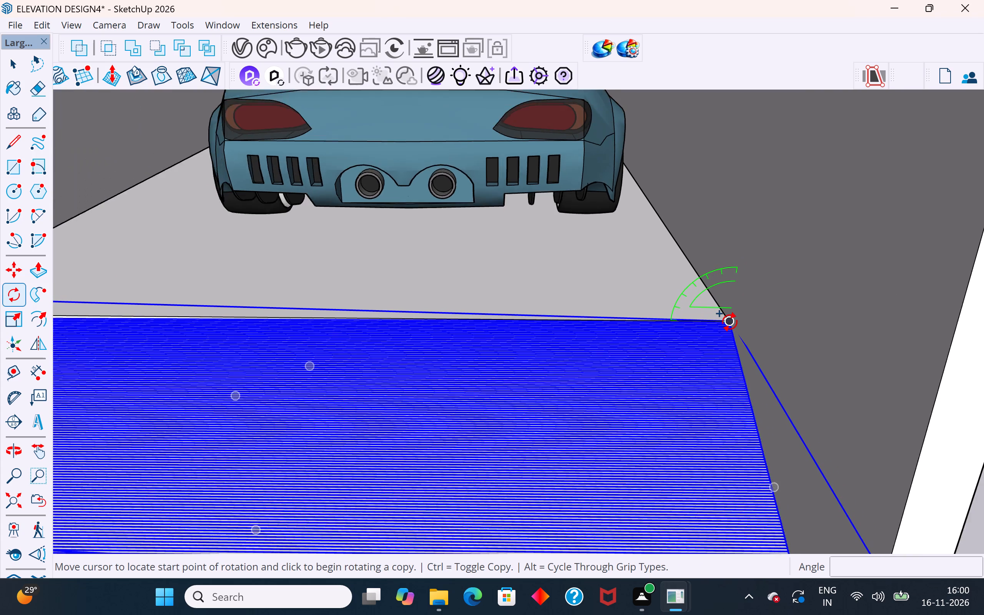
scroll(729, 322, "down", 2)
scroll(72, 320, "up", 7)
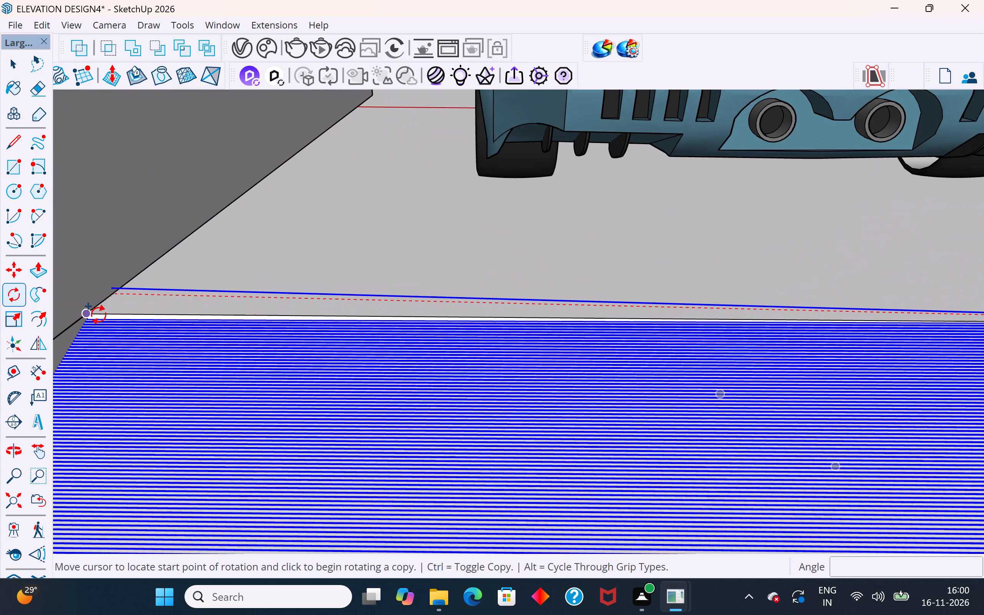
scroll(98, 314, "up", 18)
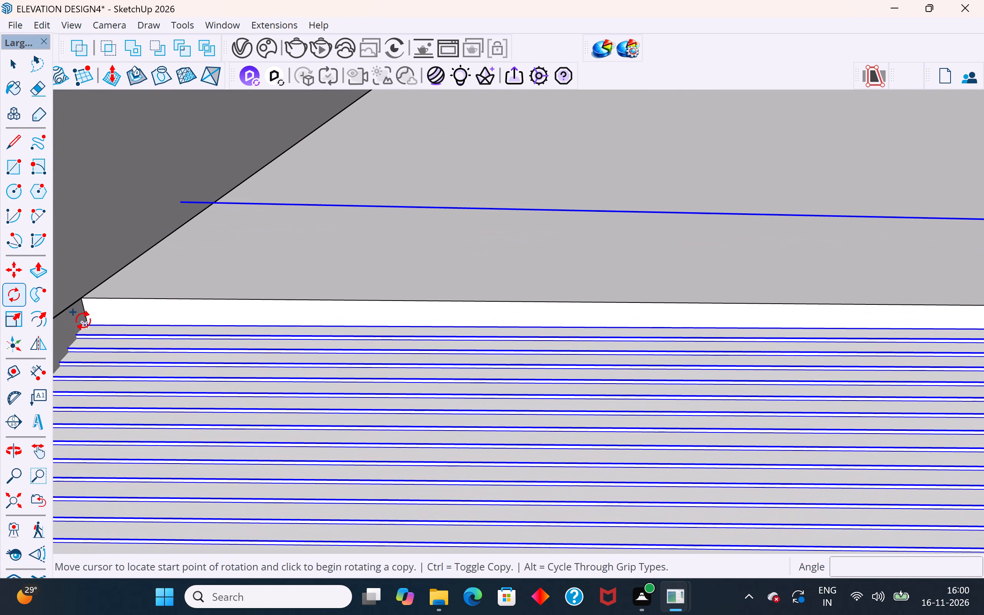
left_click(85, 324)
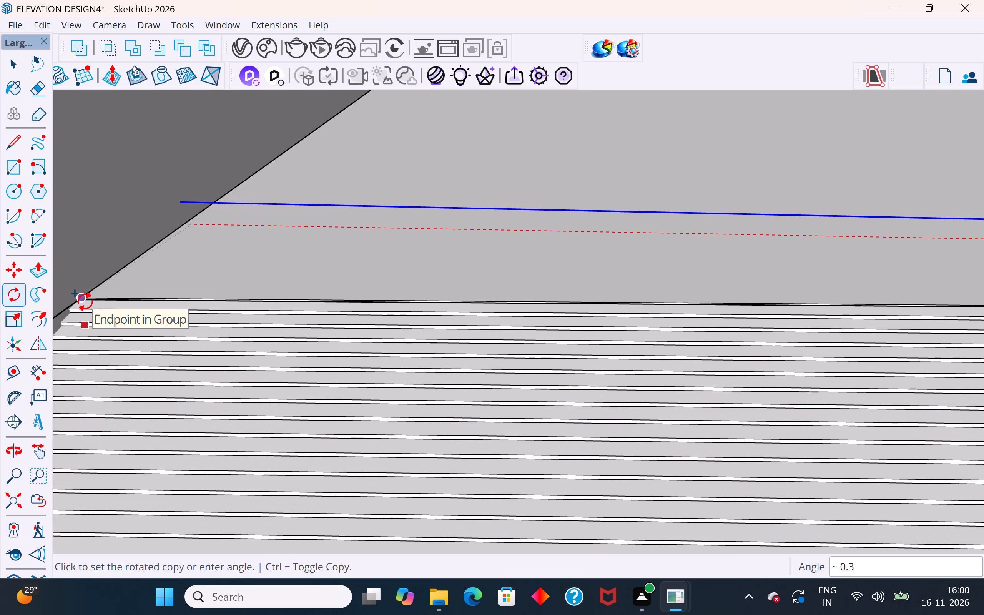
left_click(84, 301)
left_click(17, 57)
Examine the ridged strip's fit against the slab edge, both garage walls and the ground from several angles.
scroll(347, 245, "down", 3)
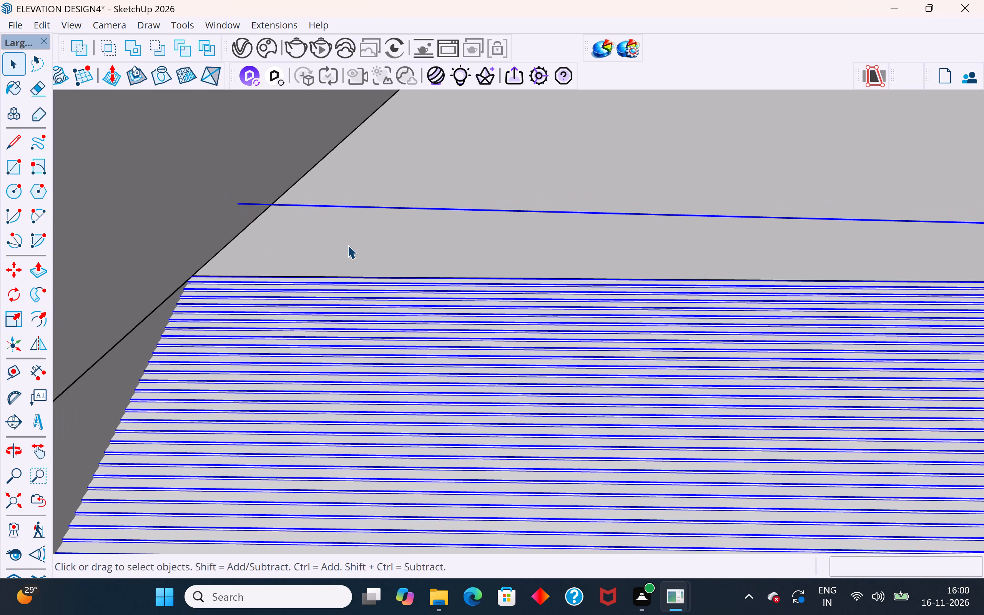
scroll(347, 245, "down", 20)
scroll(347, 245, "down", 2)
left_click(345, 450)
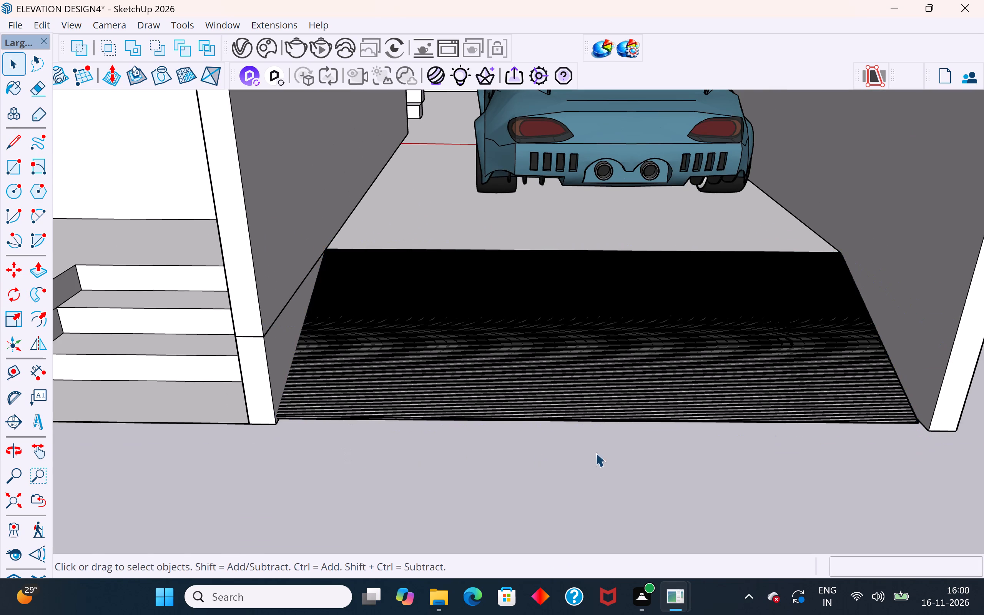
middle_click_drag(819, 408, 682, 397)
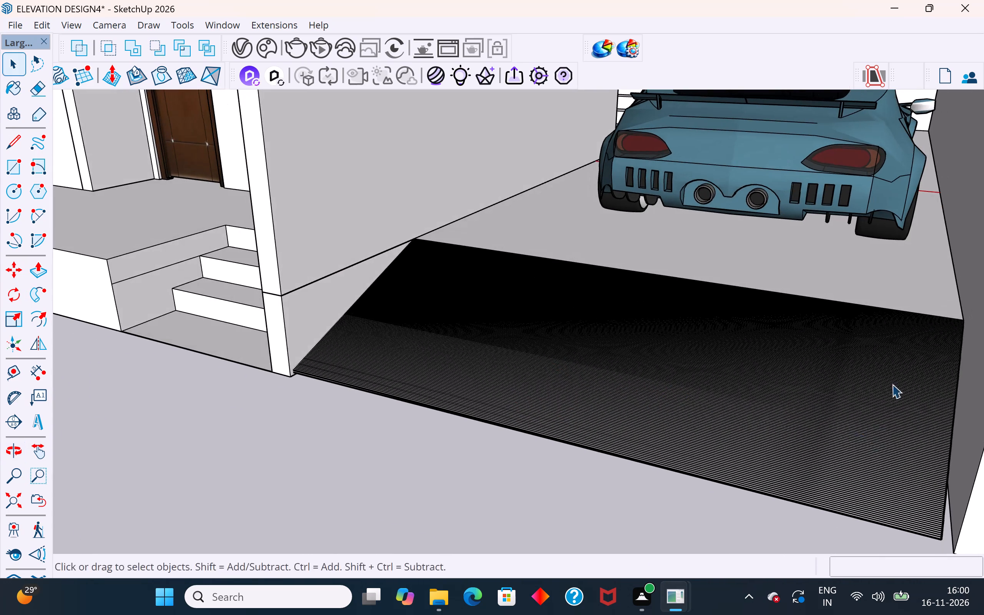
scroll(892, 363, "down", 2)
middle_click_drag(866, 385, 927, 374)
scroll(960, 421, "up", 3)
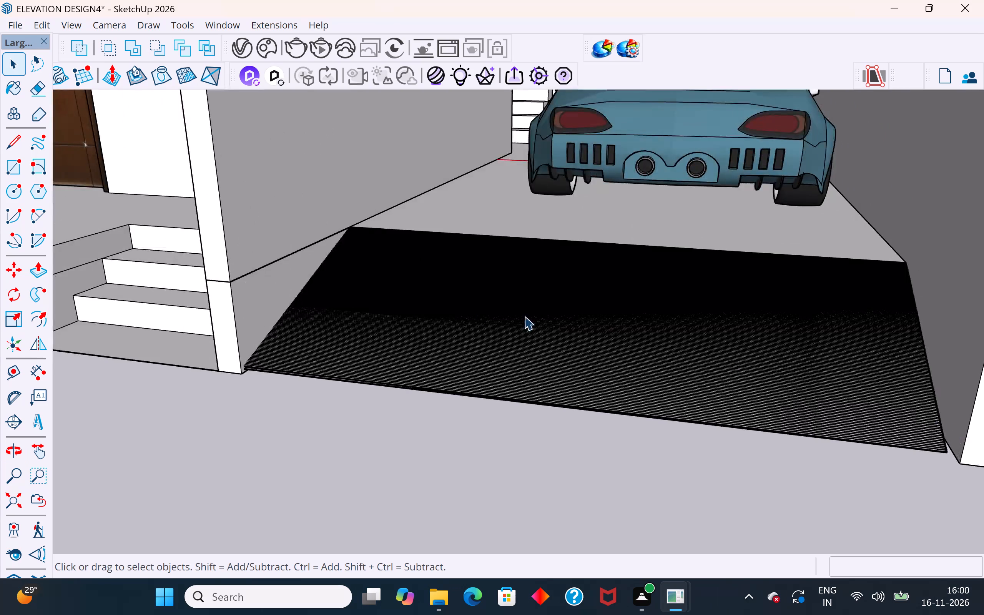
scroll(415, 315, "down", 4)
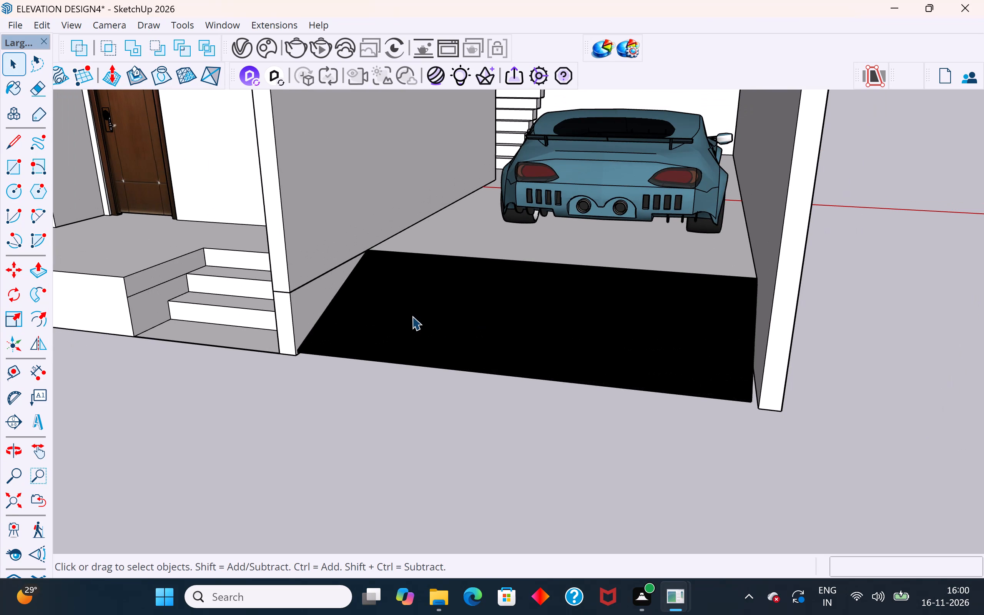
scroll(419, 312, "down", 2)
middle_click_drag(464, 262, 613, 383)
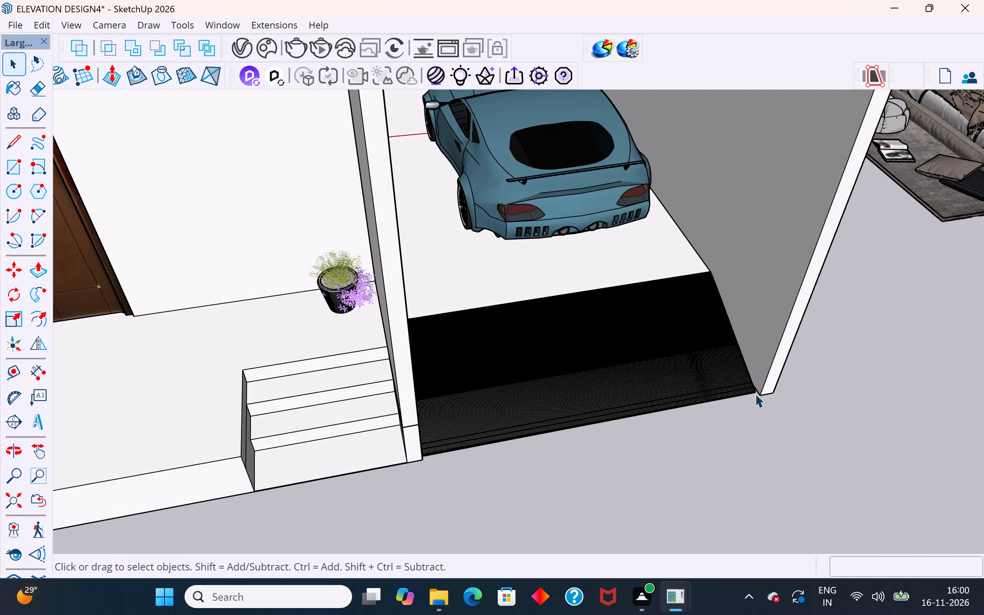
scroll(807, 422, "up", 4)
scroll(769, 389, "up", 3)
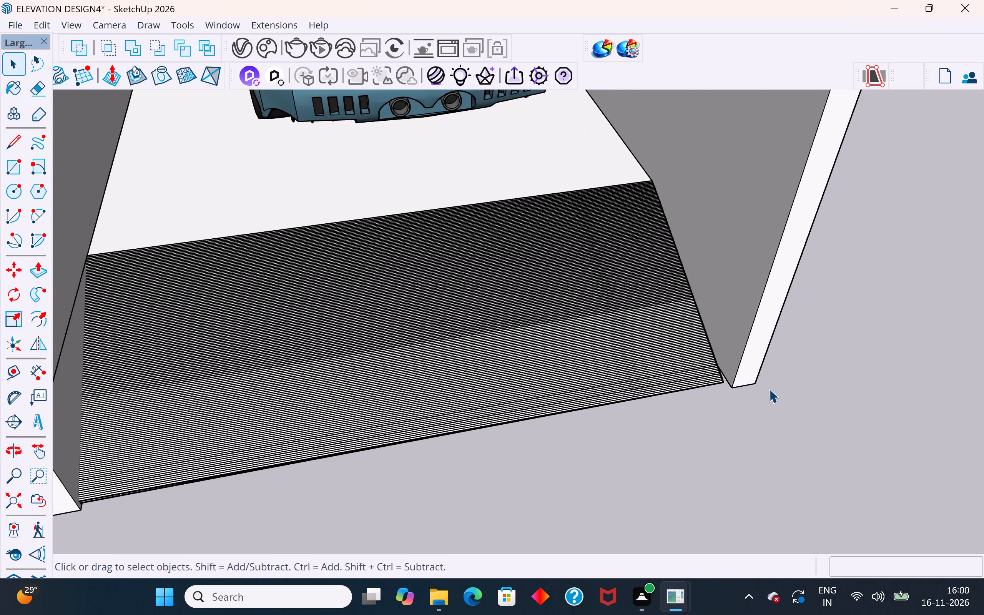
scroll(769, 389, "down", 3)
middle_click_drag(768, 386, 697, 283)
left_click(717, 399)
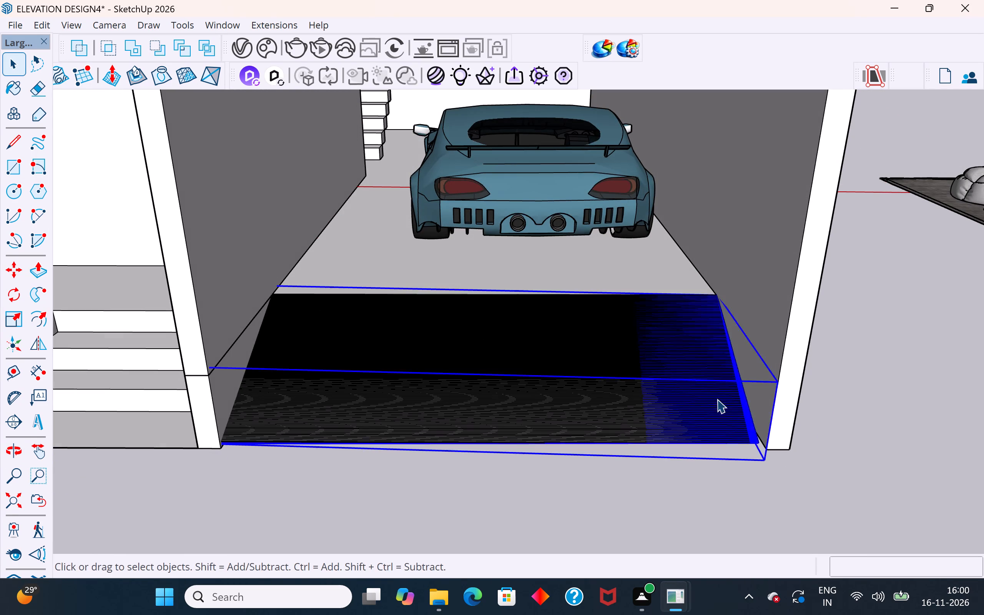
Scale the ridged strip group by about 1.01 along the red axis, towards the far garage wall.
middle_click_drag(808, 406, 754, 343)
left_click(888, 466)
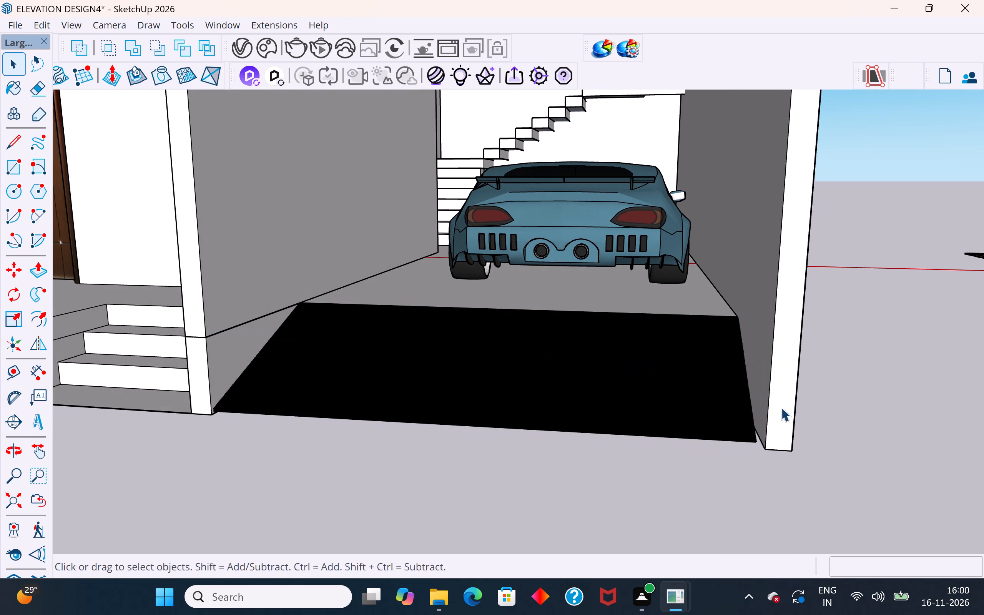
middle_click_drag(781, 407, 785, 421)
left_click(742, 380)
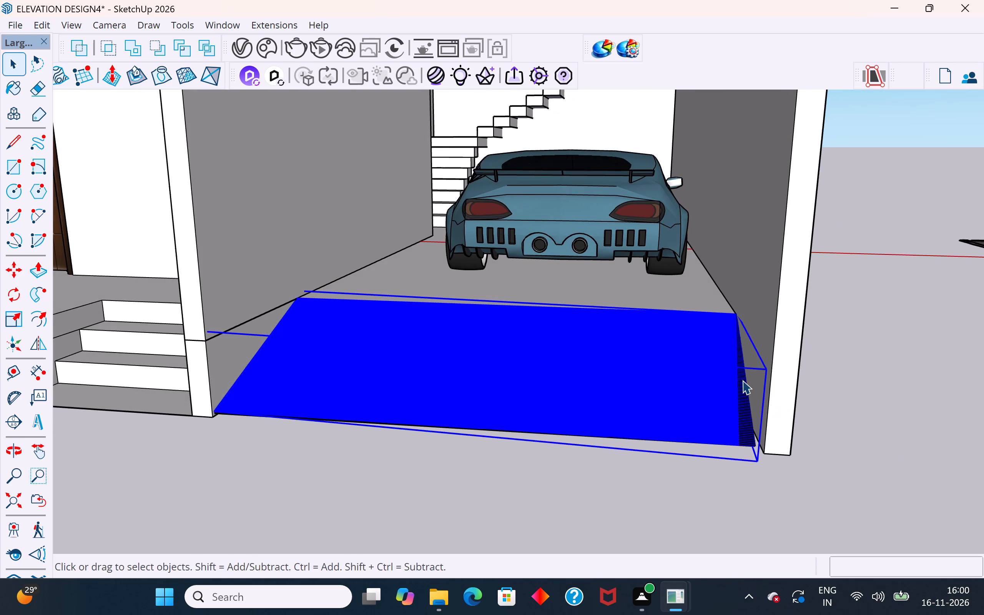
key("s")
scroll(742, 380, "up", 4)
middle_click_drag(752, 377, 821, 466)
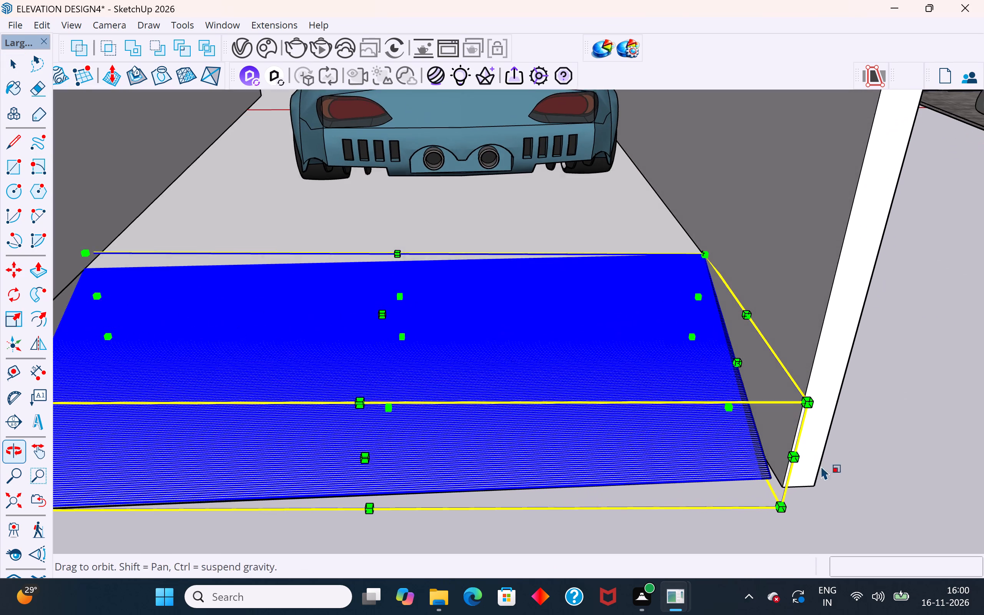
middle_click_drag(821, 466, 821, 465)
left_click(737, 363)
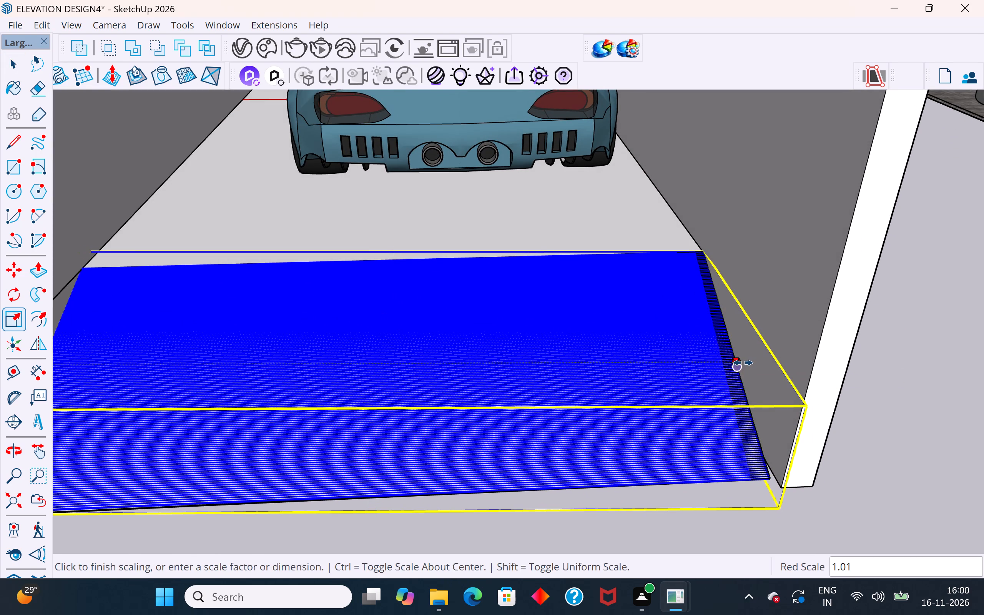
left_click(746, 363)
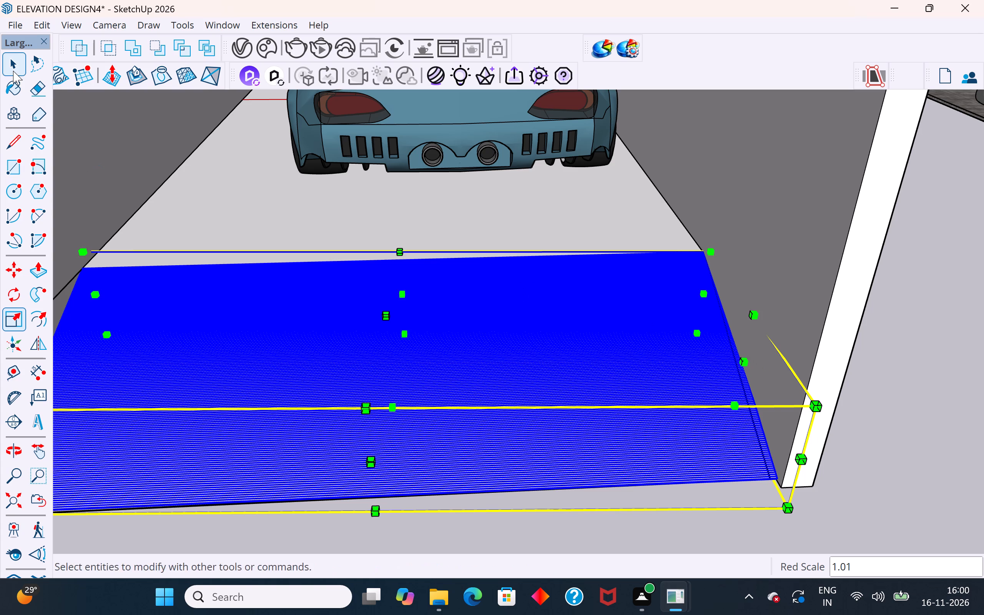
left_click(13, 70)
left_click(928, 382)
Examine the ridged garage entrance strip and the whole house from several angles.
scroll(645, 352, "down", 3)
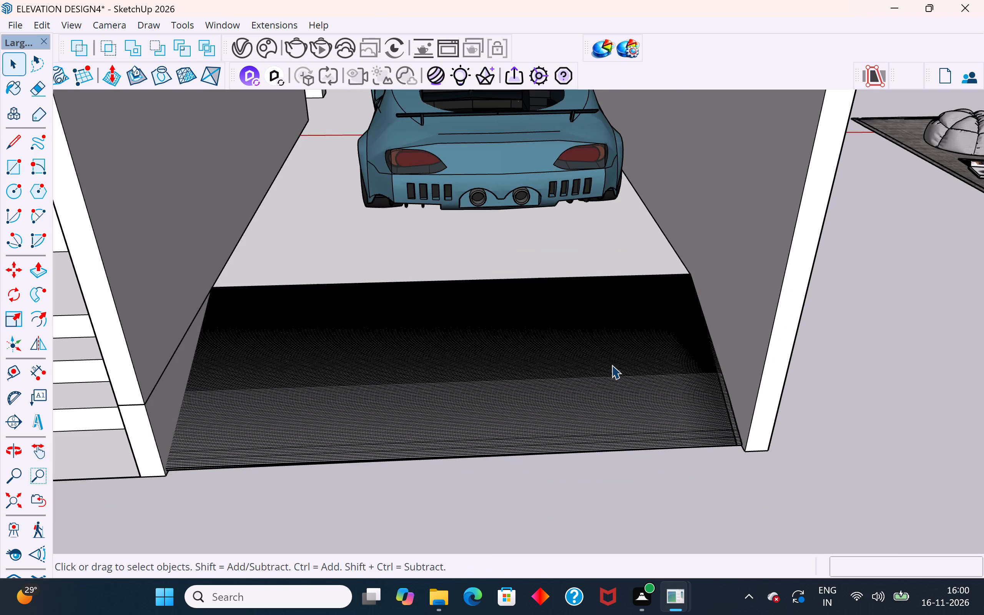
scroll(612, 365, "down", 5)
middle_click_drag(583, 403, 549, 277)
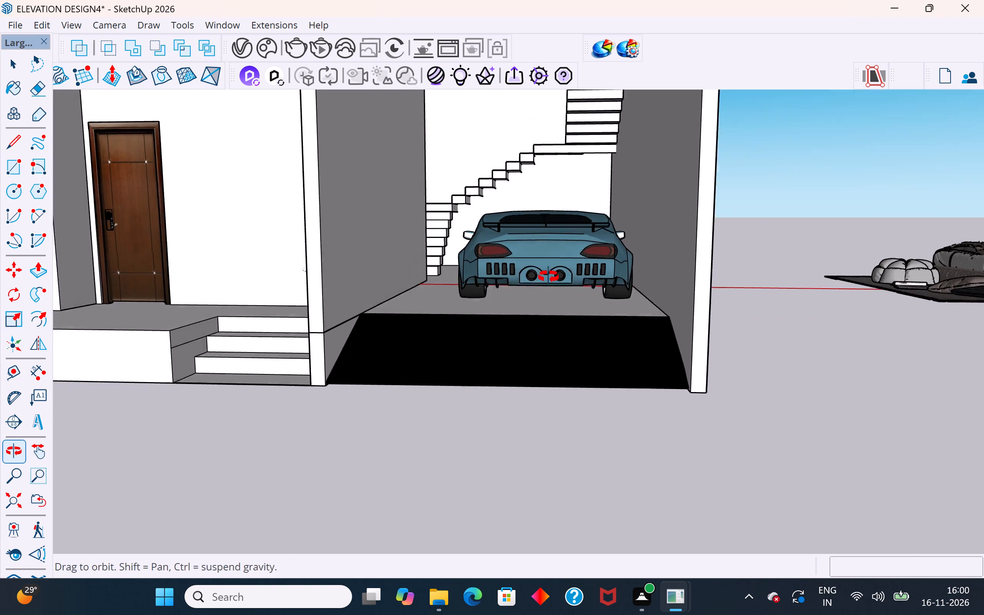
middle_click_drag(549, 277, 544, 268)
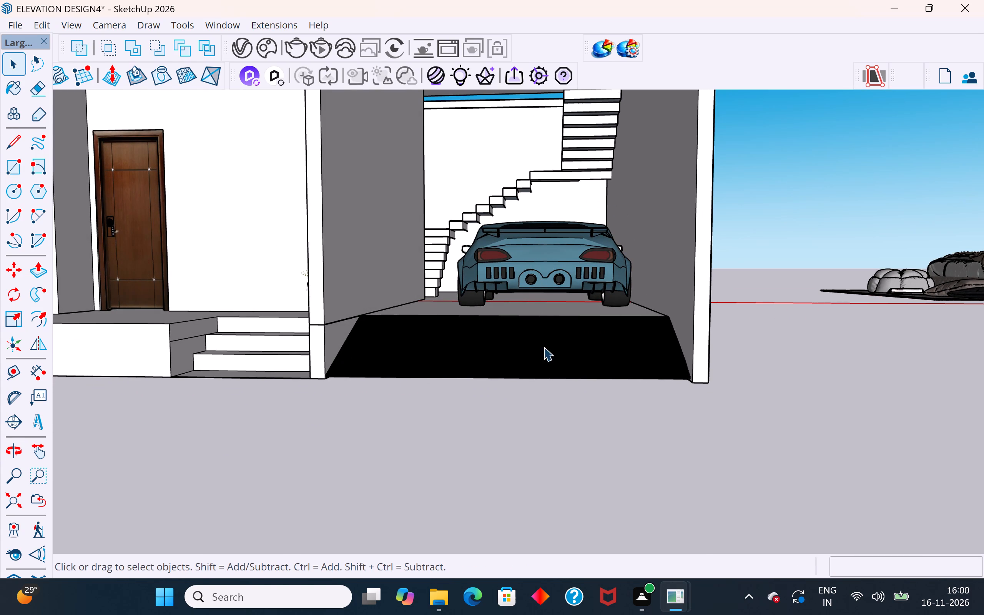
left_click(633, 455)
middle_click_drag(651, 455, 674, 540)
scroll(650, 371, "down", 4)
middle_click_drag(653, 374, 699, 440)
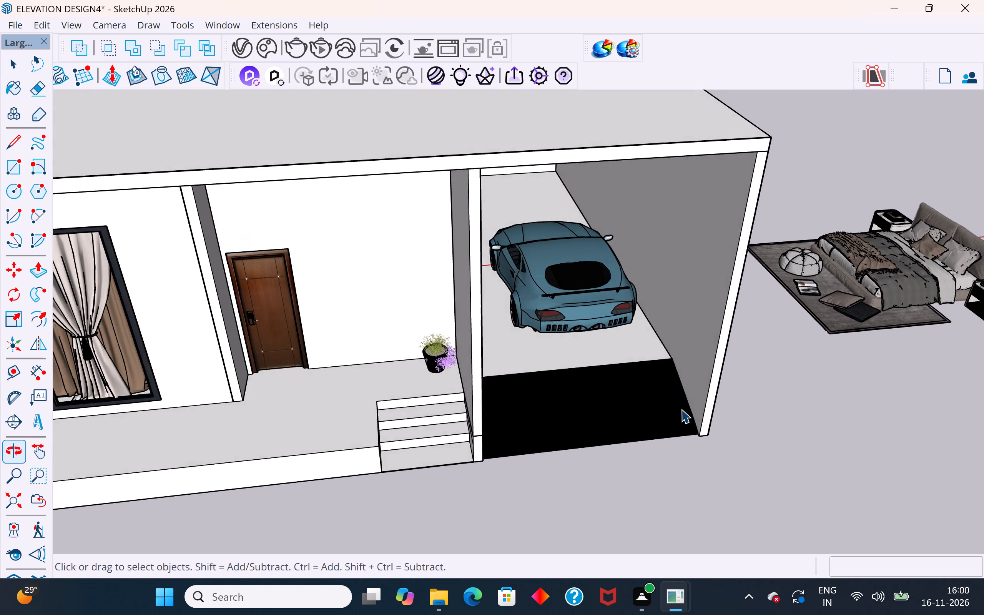
scroll(641, 344, "down", 5)
middle_click_drag(623, 377, 502, 322)
scroll(527, 310, "up", 1)
scroll(617, 279, "down", 4)
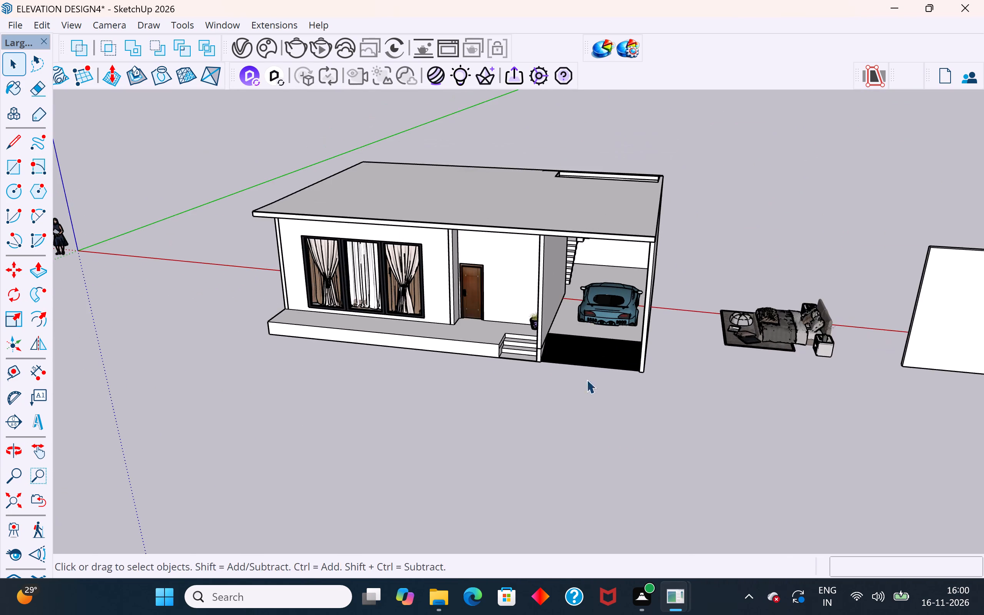
middle_click_drag(584, 431, 754, 412)
scroll(737, 268, "up", 3)
middle_click_drag(721, 327, 672, 332)
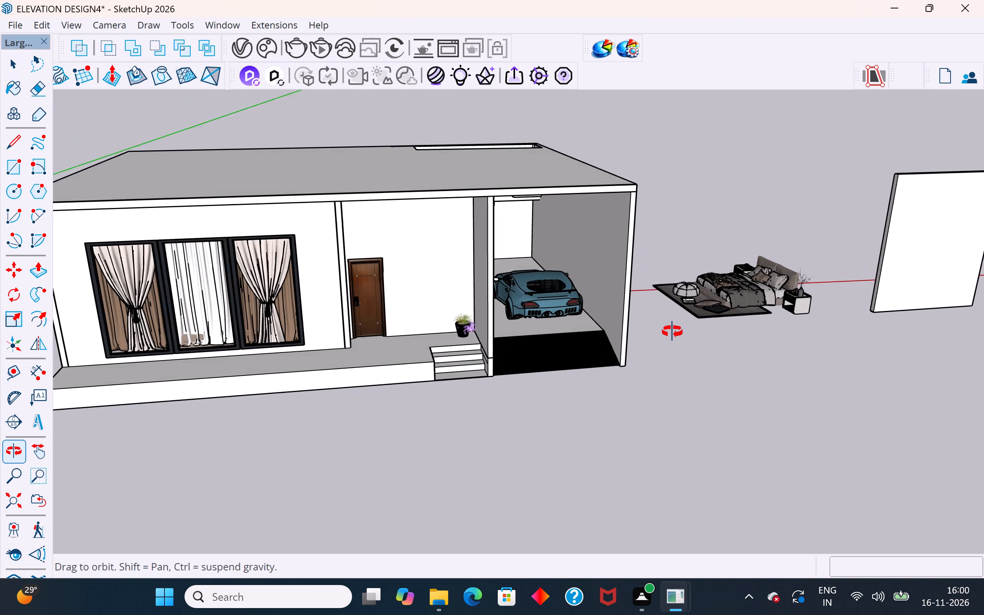
middle_click_drag(672, 332, 647, 339)
scroll(672, 325, "down", 3)
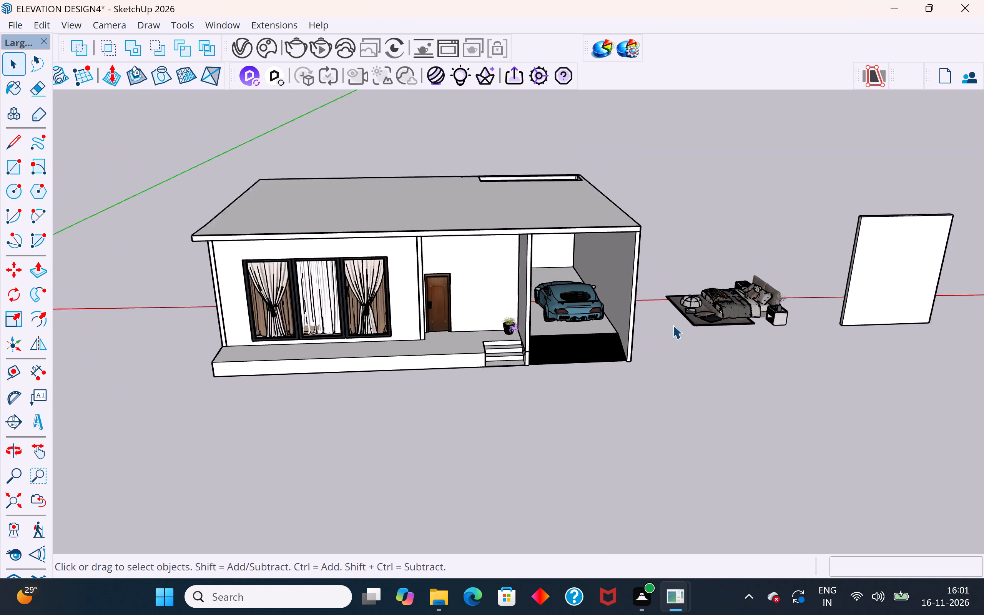
scroll(673, 325, "down", 2)
middle_click_drag(604, 358, 384, 303)
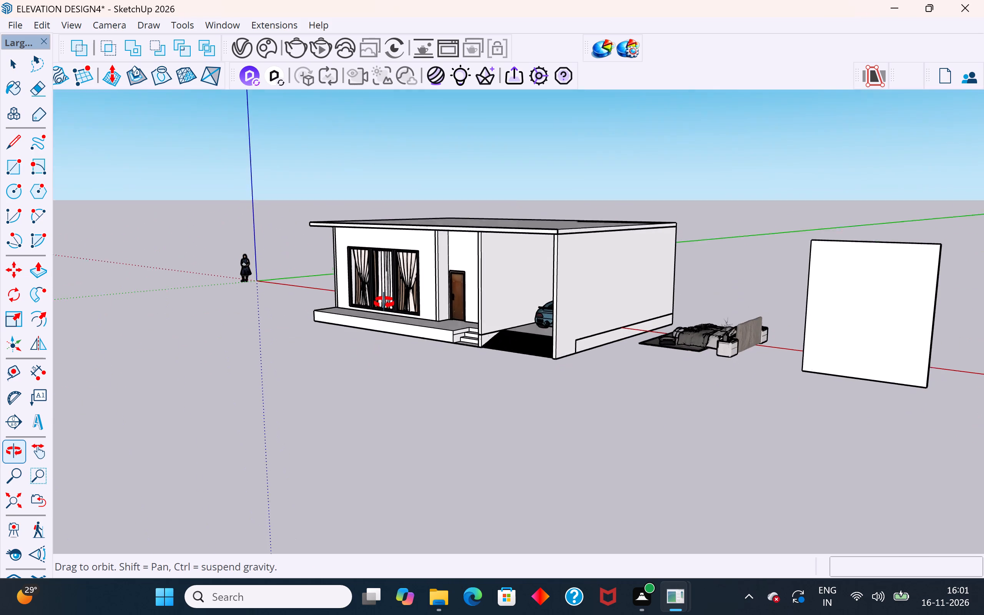
middle_click_drag(384, 303, 384, 302)
scroll(384, 302, "up", 4)
middle_click_drag(443, 284, 838, 268)
scroll(841, 278, "up", 1)
scroll(826, 309, "down", 4)
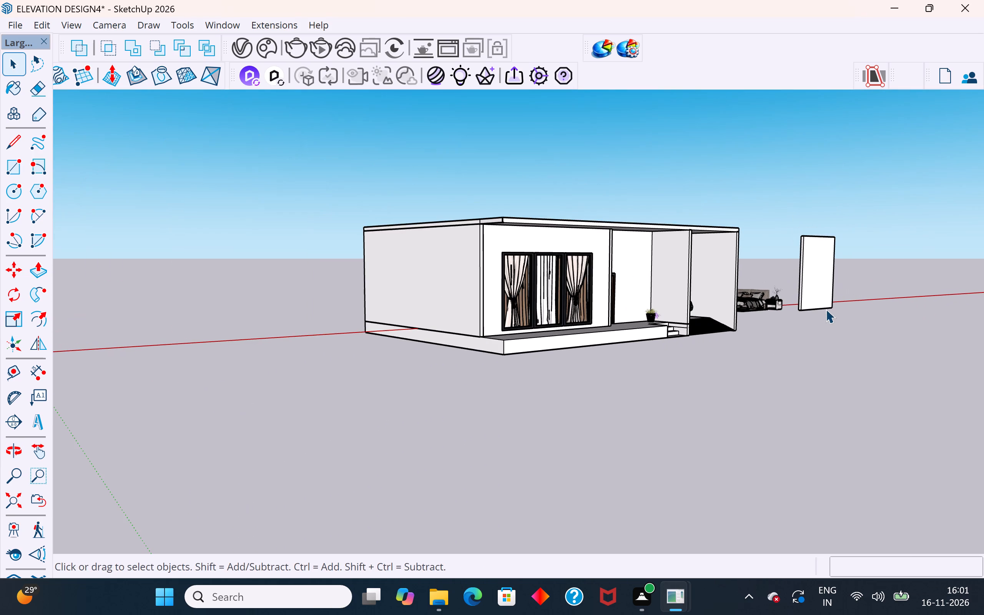
Place horizontal guides on the blank side wall beside the curtained window, 3' above its base edge and 3' below its top edge.
middle_click_drag(522, 303, 644, 377)
scroll(436, 253, "up", 3)
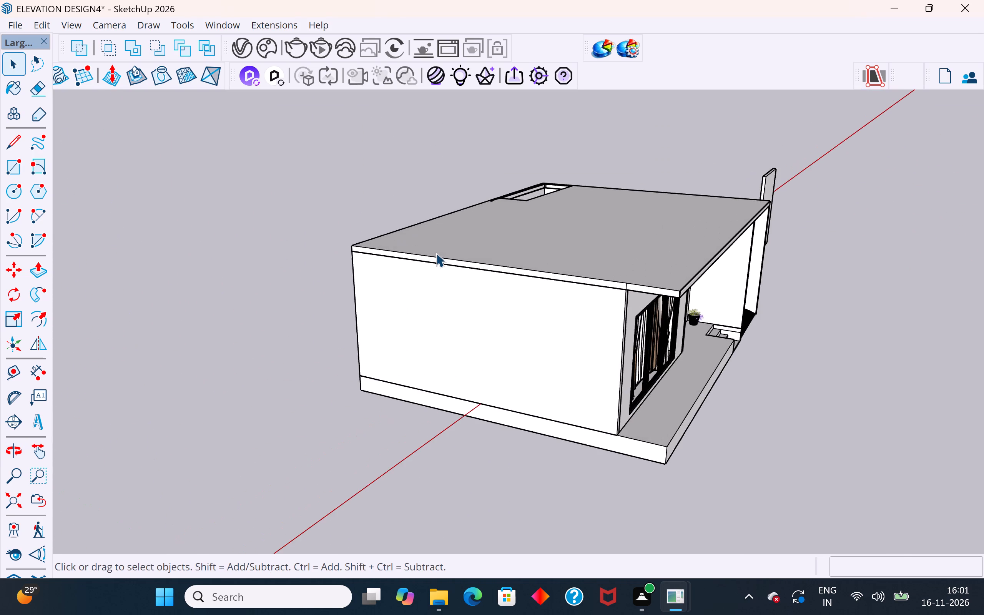
scroll(394, 342, "up", 3)
middle_click_drag(454, 252, 451, 236)
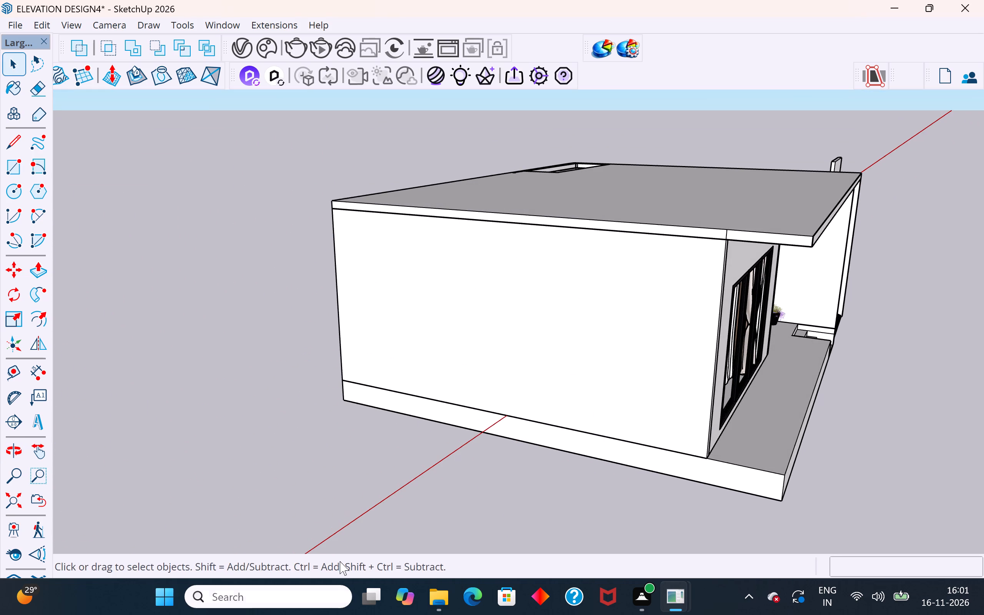
left_click(418, 351)
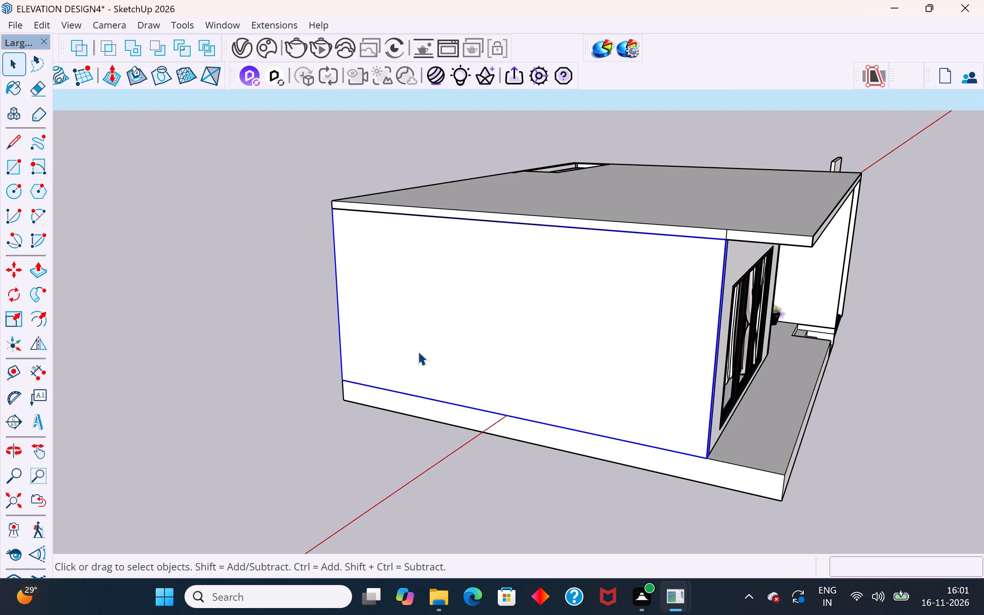
left_click(12, 376)
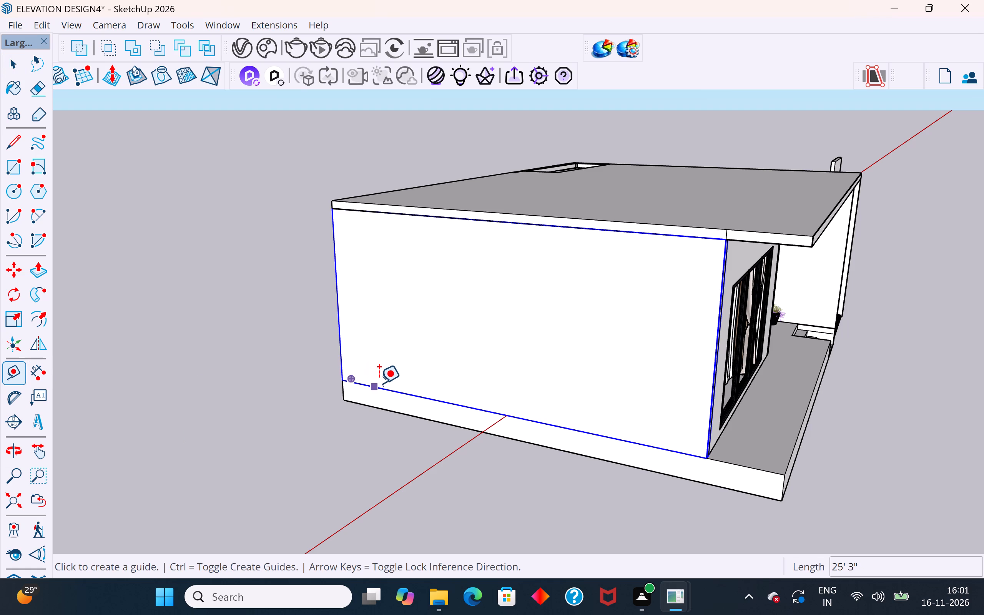
left_click(384, 384)
type("3'")
key("Return")
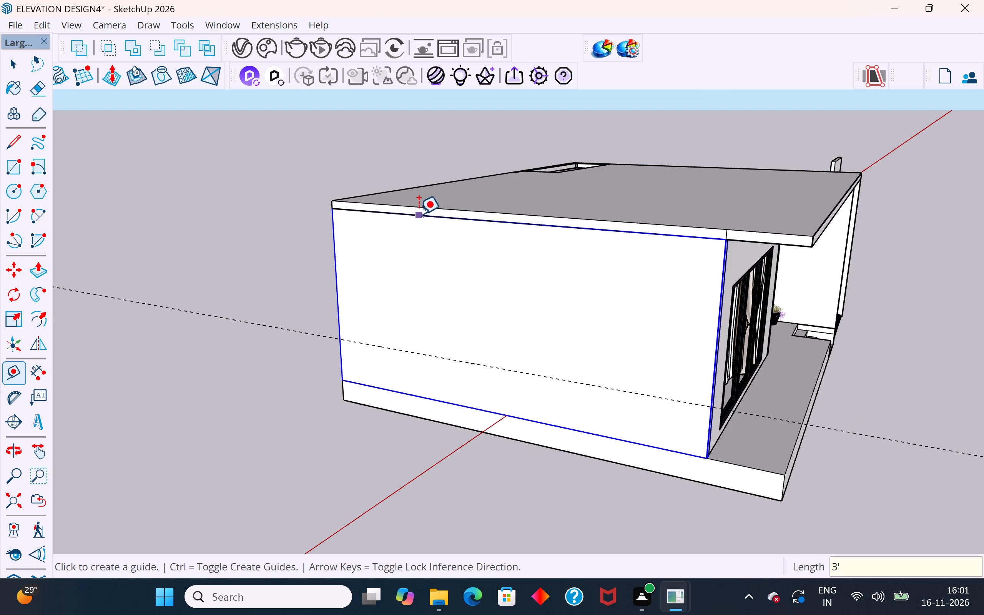
left_click(419, 213)
type("3'")
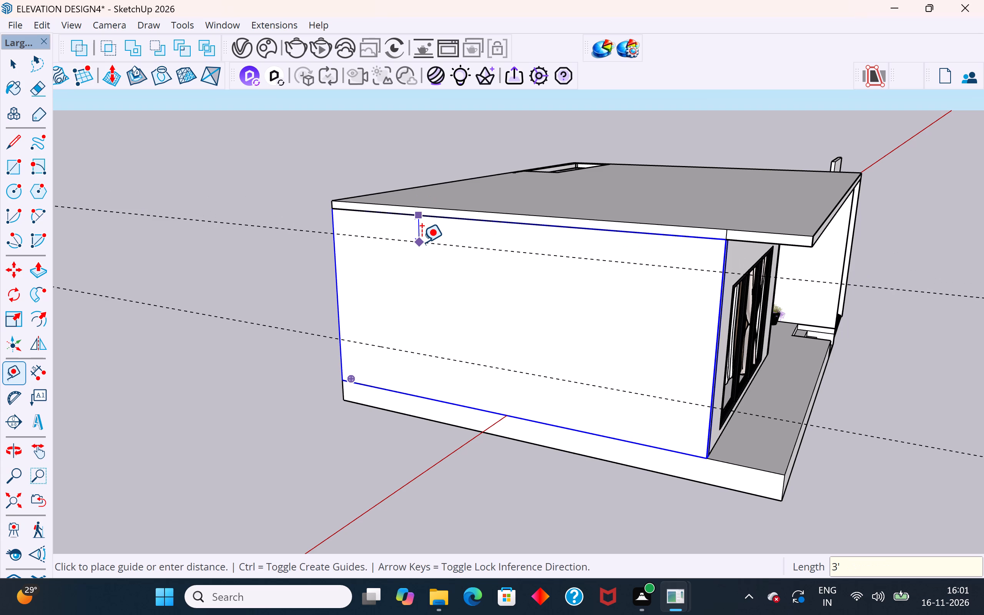
key("Return")
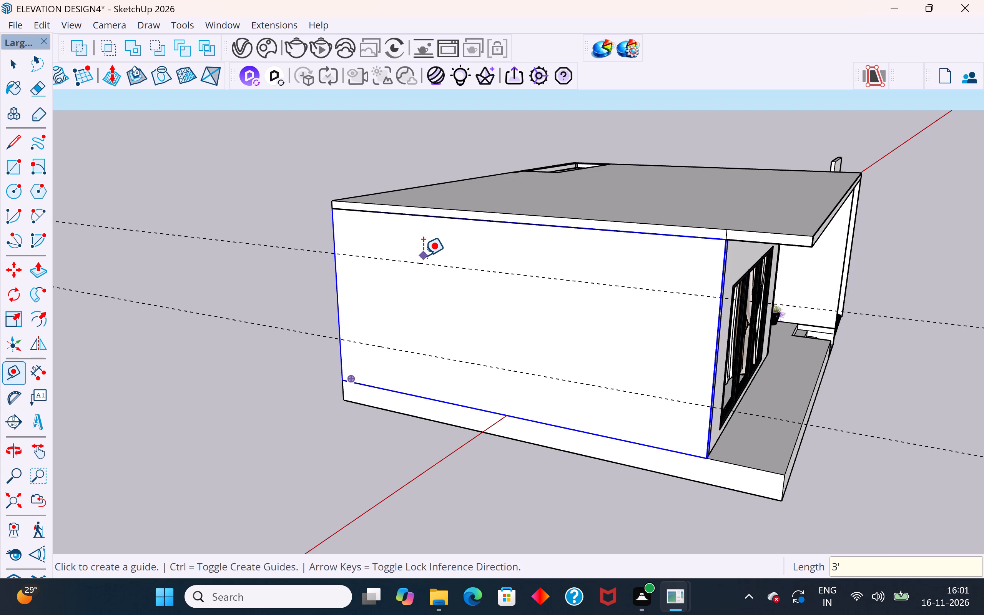
Place a vertical guide on the blank side wall, 1' in from its rear vertical edge.
left_click(329, 273)
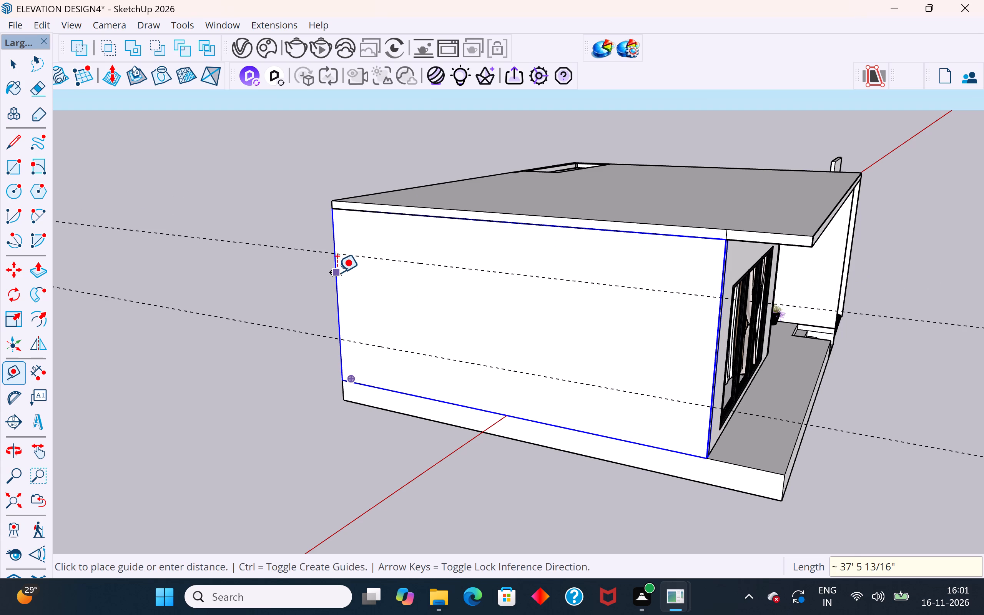
left_click(17, 71)
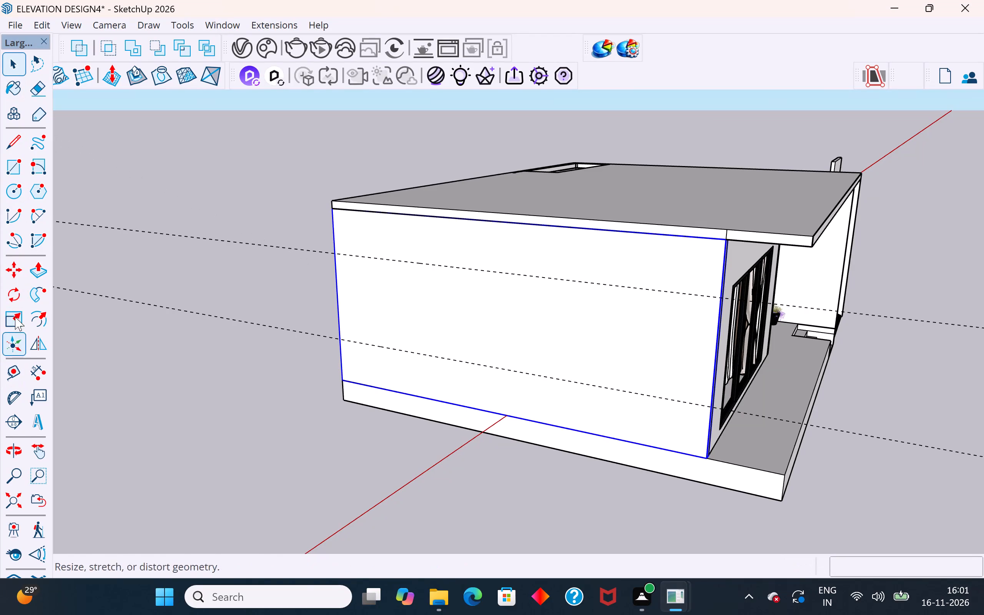
left_click(14, 366)
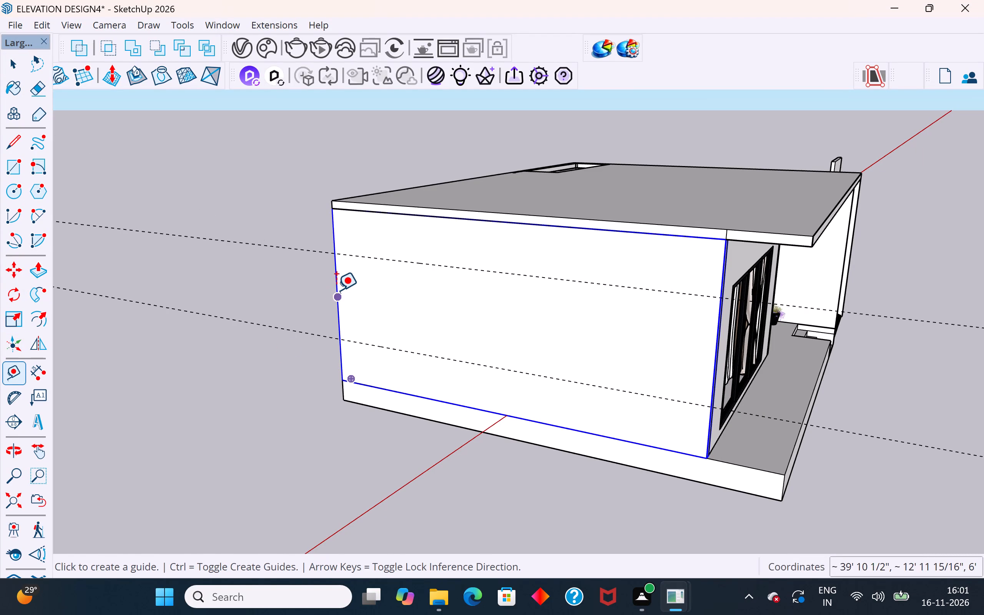
left_click(336, 284)
middle_click_drag(352, 273, 574, 361)
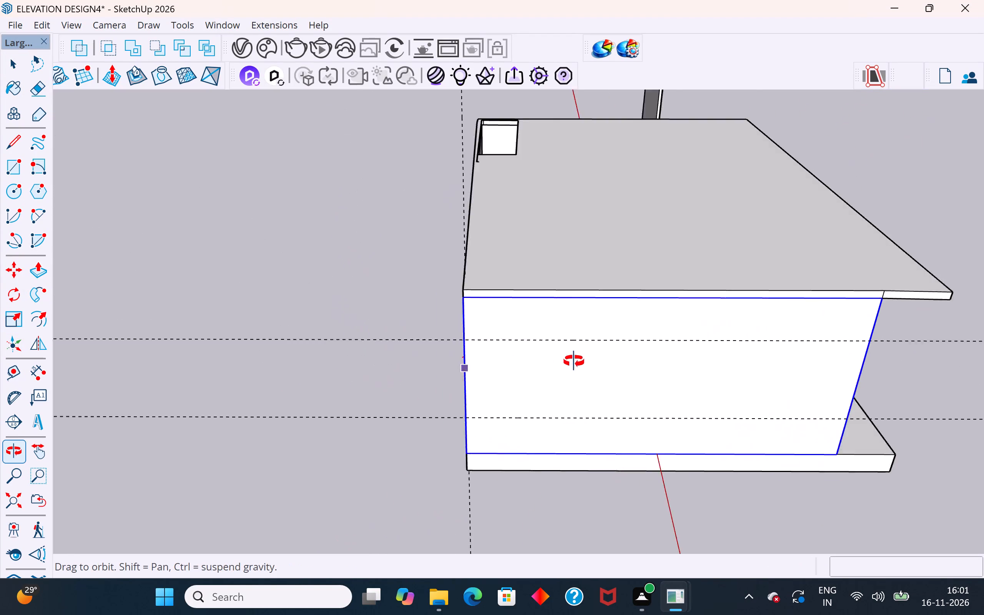
middle_click_drag(574, 361, 593, 376)
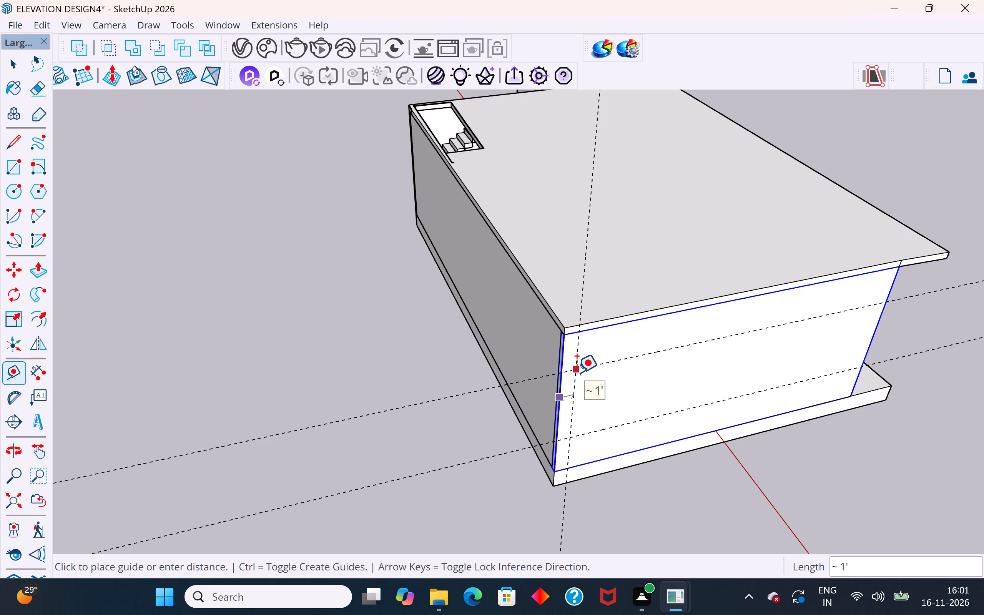
type("1'")
key("Return")
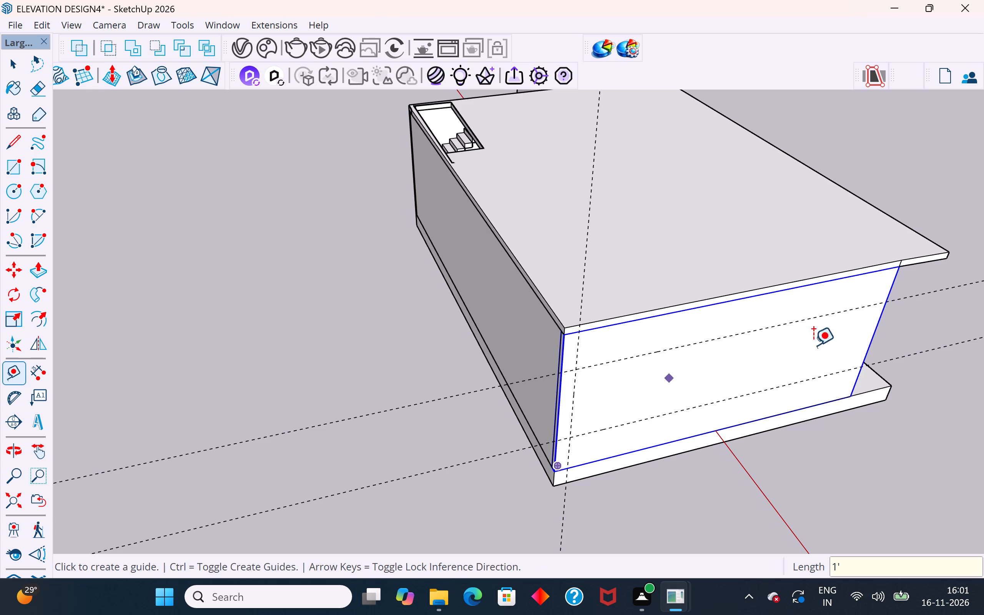
Place a second vertical guide on the side wall, about 19' 11 1/2" from its front vertical edge, and clear the selection.
left_click(876, 327)
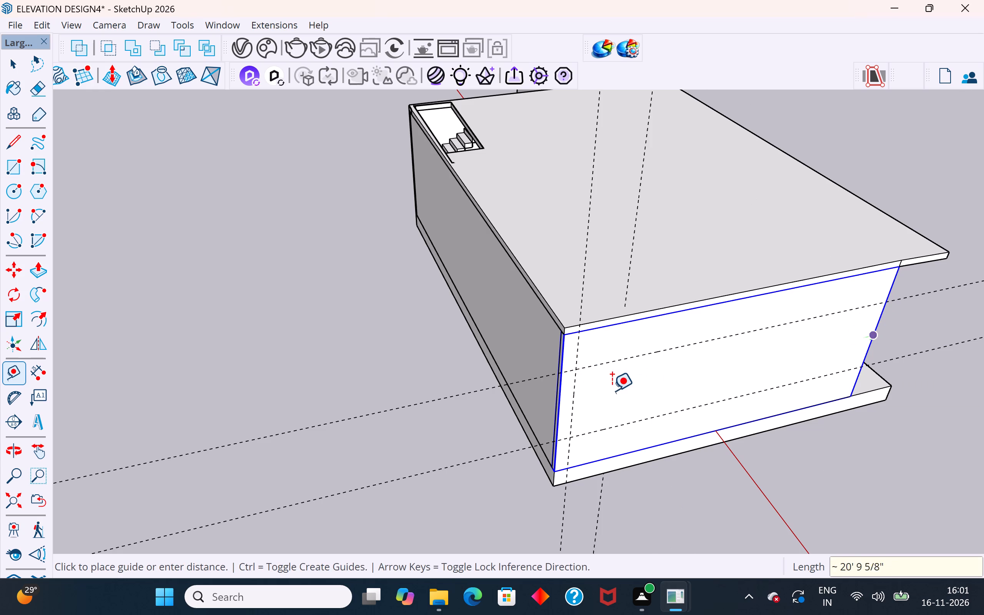
scroll(608, 412, "up", 3)
middle_click_drag(608, 412, 559, 297)
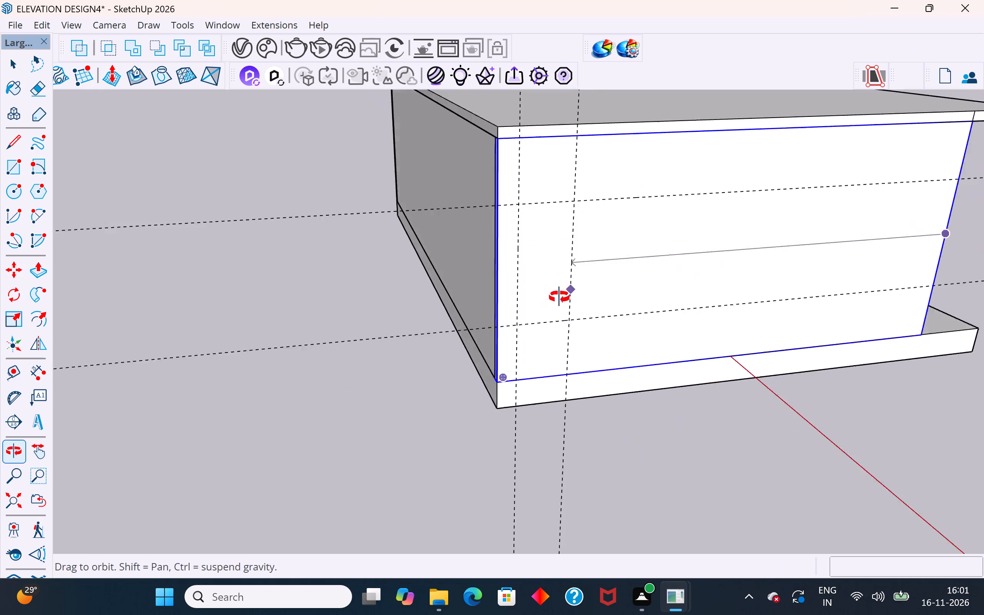
middle_click_drag(559, 297, 531, 407)
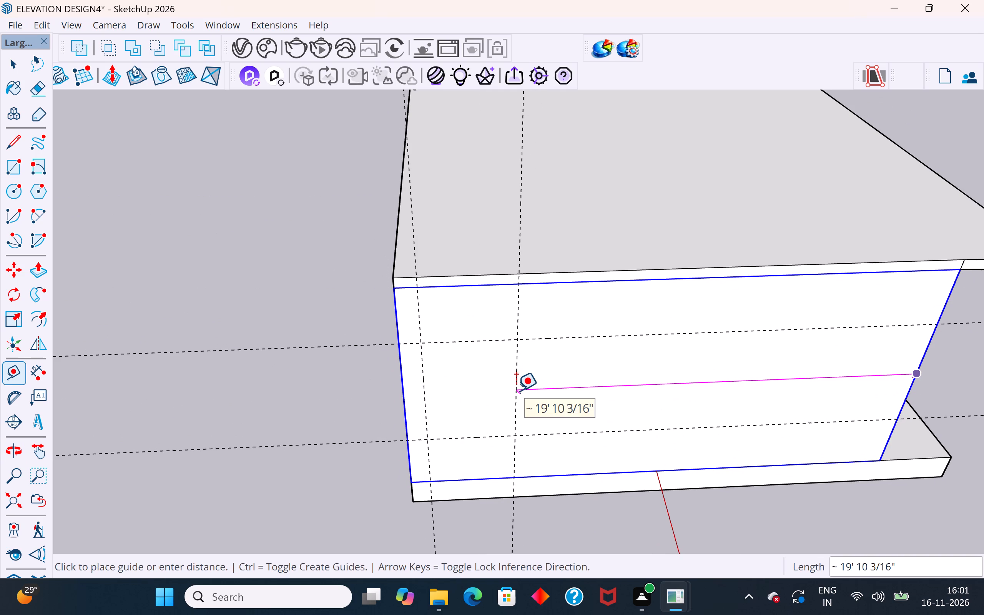
left_click(515, 339)
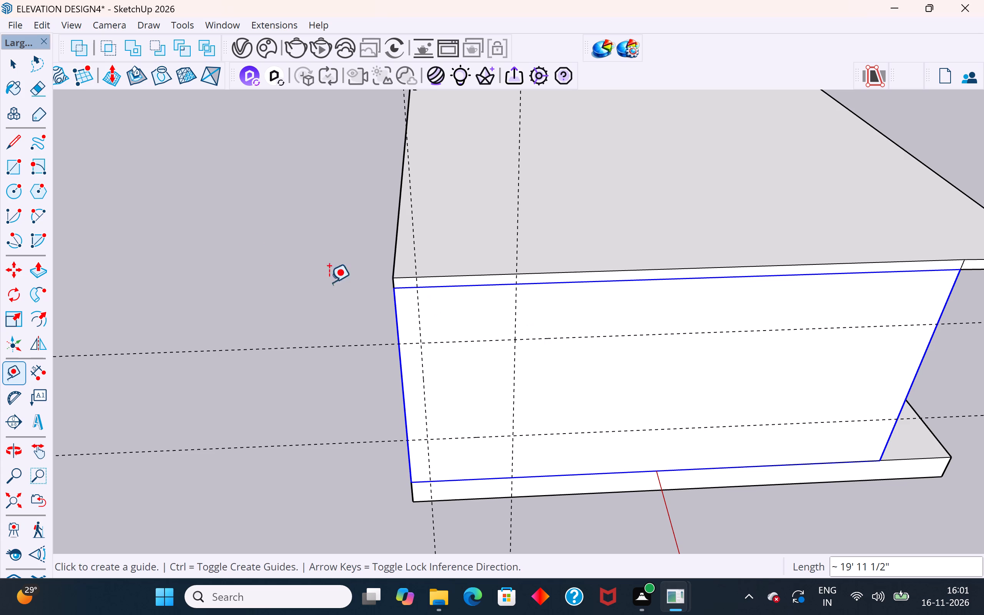
left_click(14, 65)
left_click(283, 234)
Inside the side wall group, draw a rectangle about 2' 6" by 1' 8 3/4" between the vertical guides, just above the upper horizontal guide.
middle_click_drag(422, 327, 434, 200)
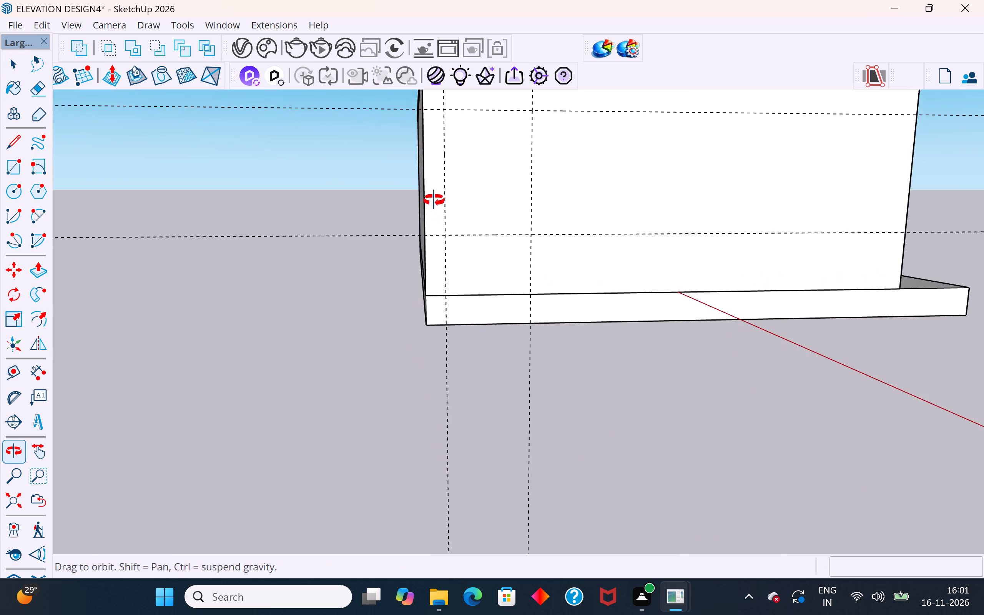
middle_click_drag(434, 200, 433, 262)
scroll(564, 271, "up", 2)
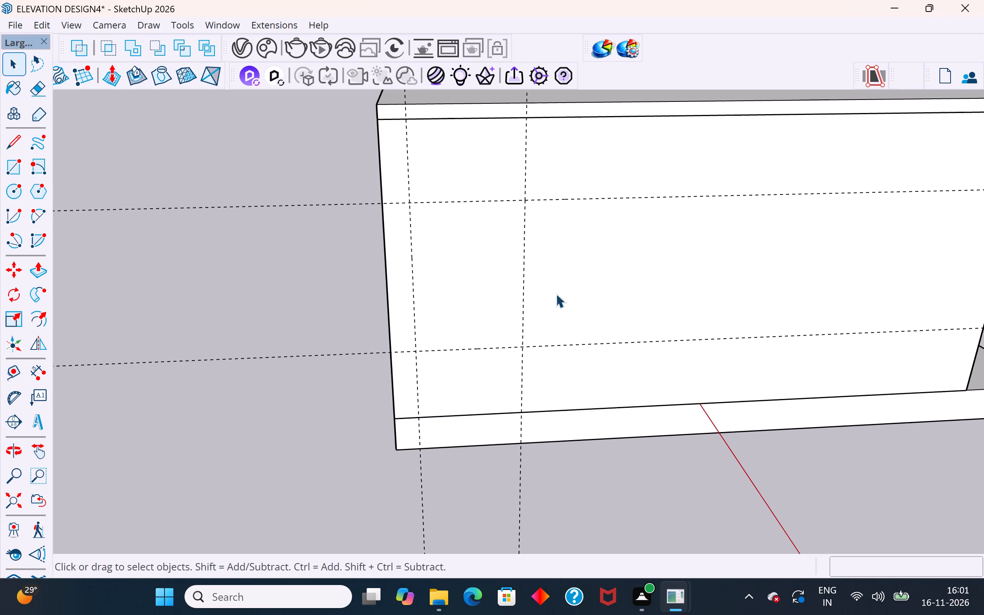
scroll(546, 309, "down", 2)
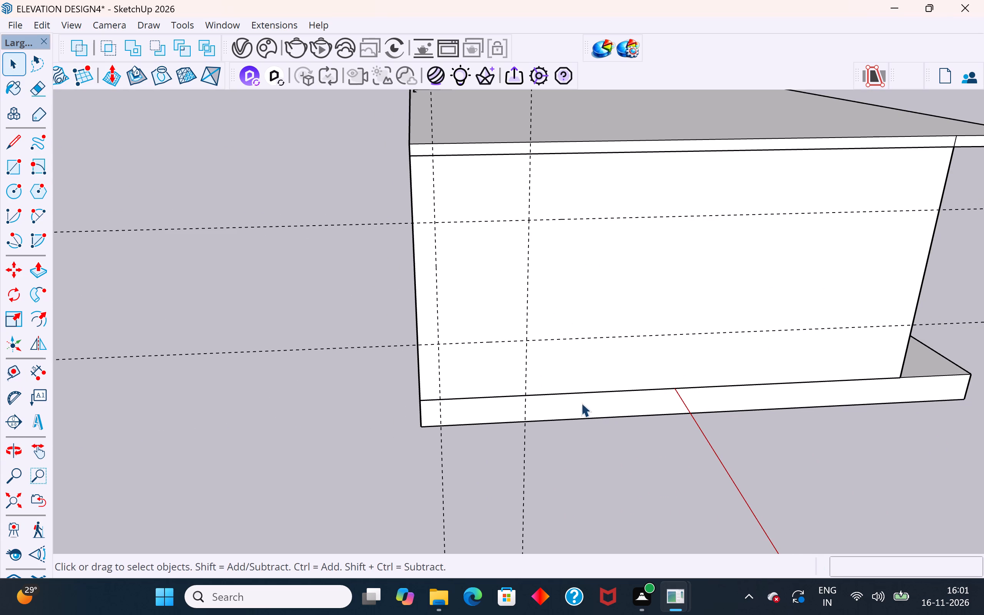
left_click(14, 142)
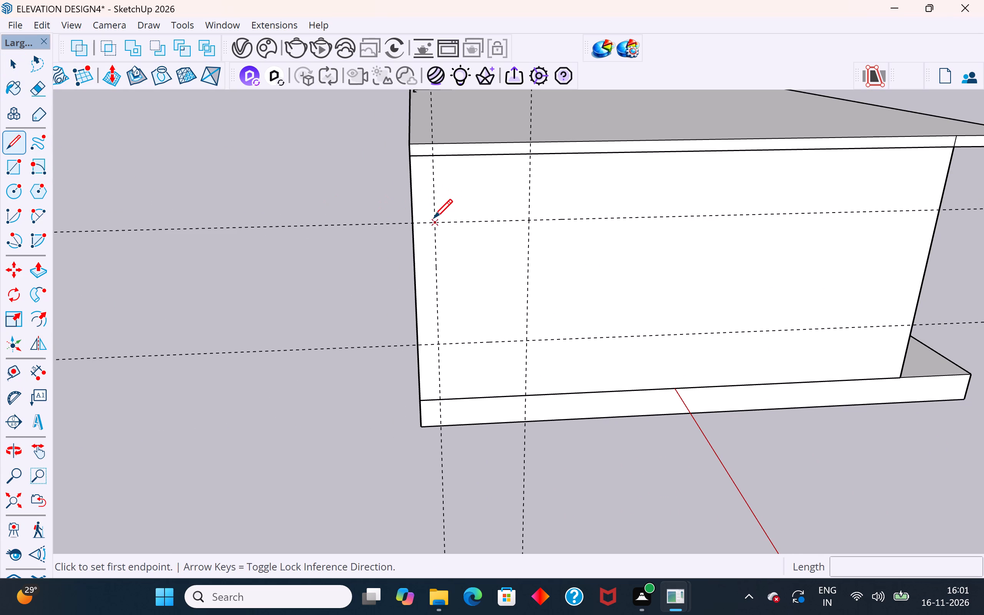
left_click(10, 68)
left_click_drag(204, 165, 209, 165)
triple_click(503, 200)
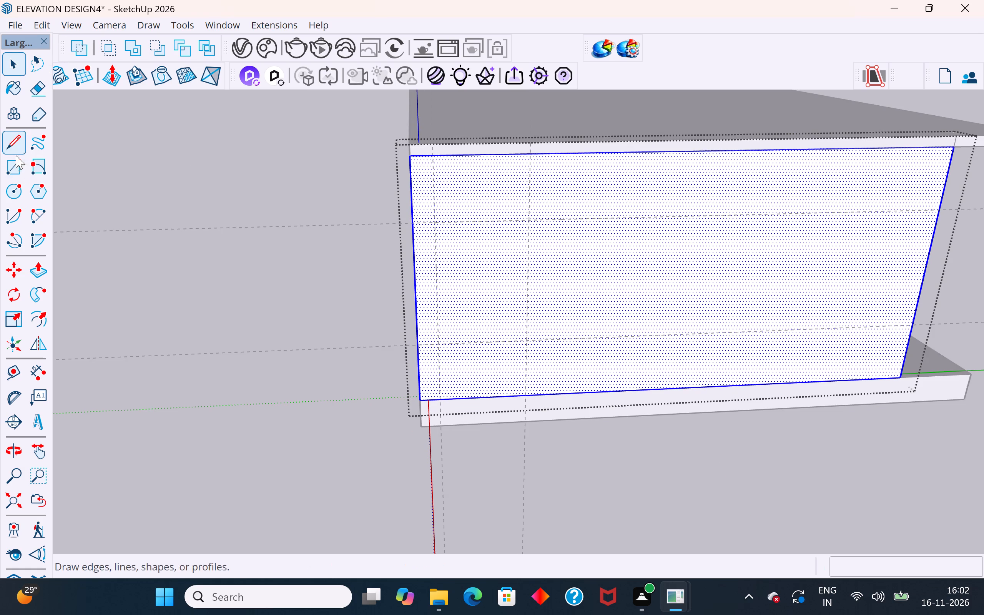
left_click(16, 169)
scroll(545, 193, "up", 2)
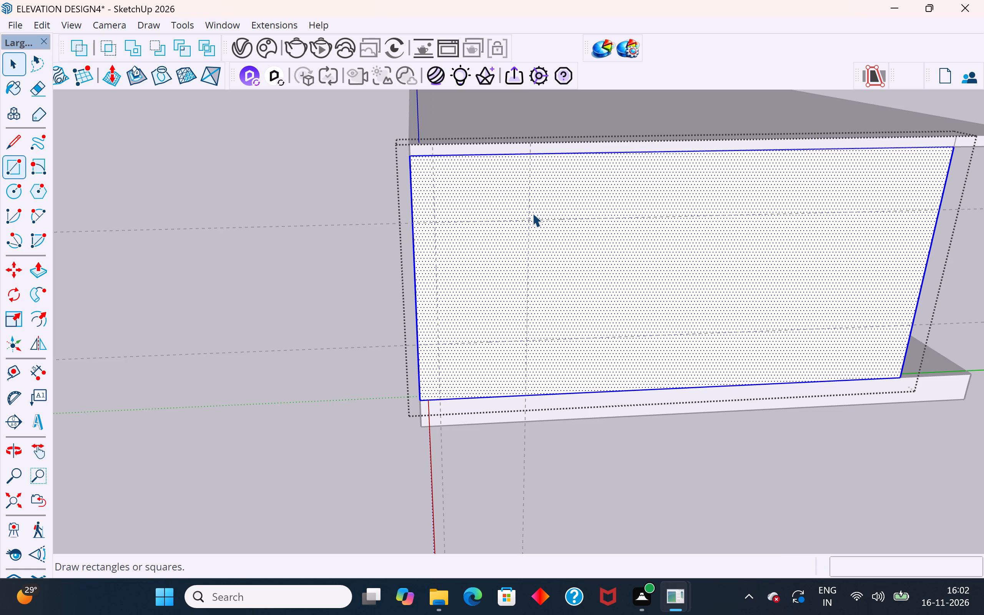
middle_click_drag(568, 475, 690, 428)
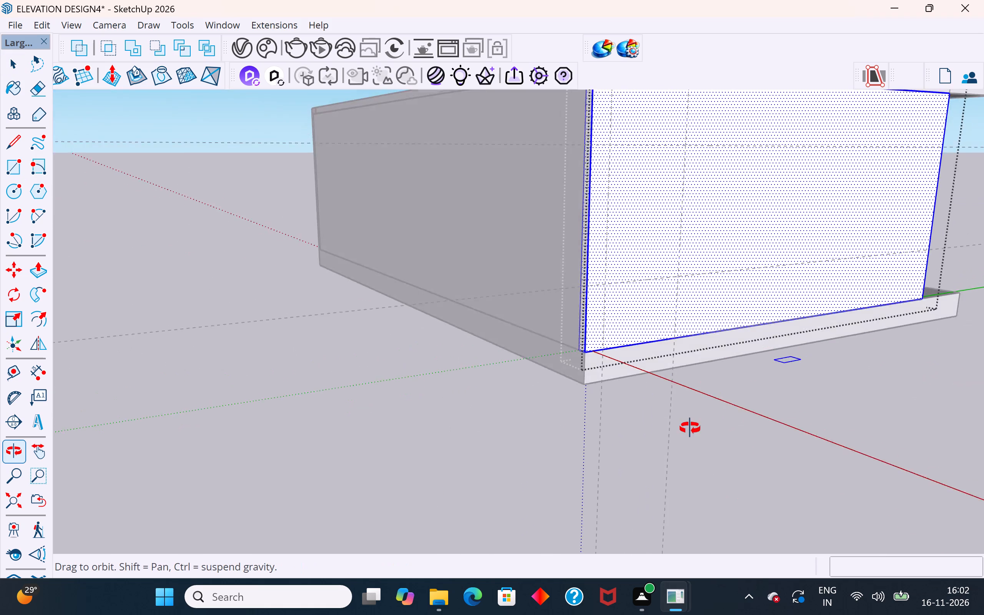
middle_click_drag(690, 428, 648, 461)
scroll(365, 590, "down", 6)
scroll(610, 196, "up", 3)
middle_click_drag(604, 206, 620, 170)
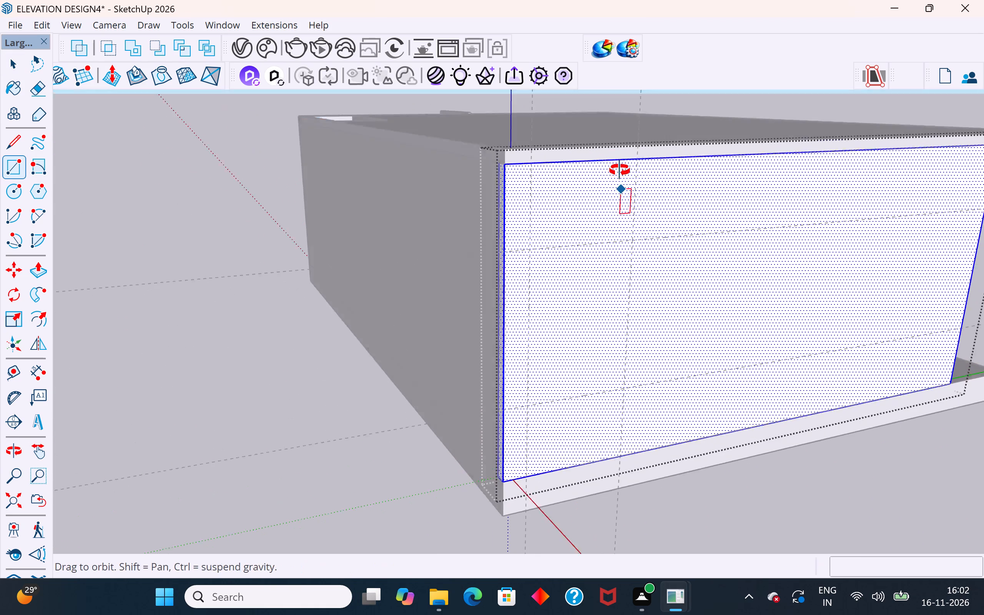
middle_click_drag(620, 170, 617, 158)
scroll(472, 533, "down", 3)
scroll(596, 229, "up", 3)
scroll(552, 240, "up", 8)
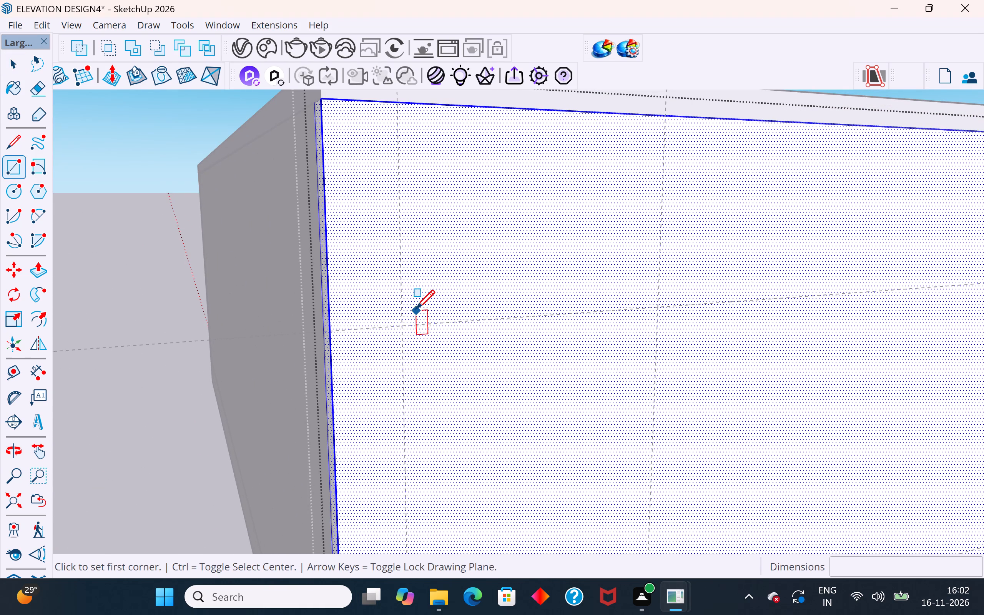
left_click(415, 311)
left_click(574, 185)
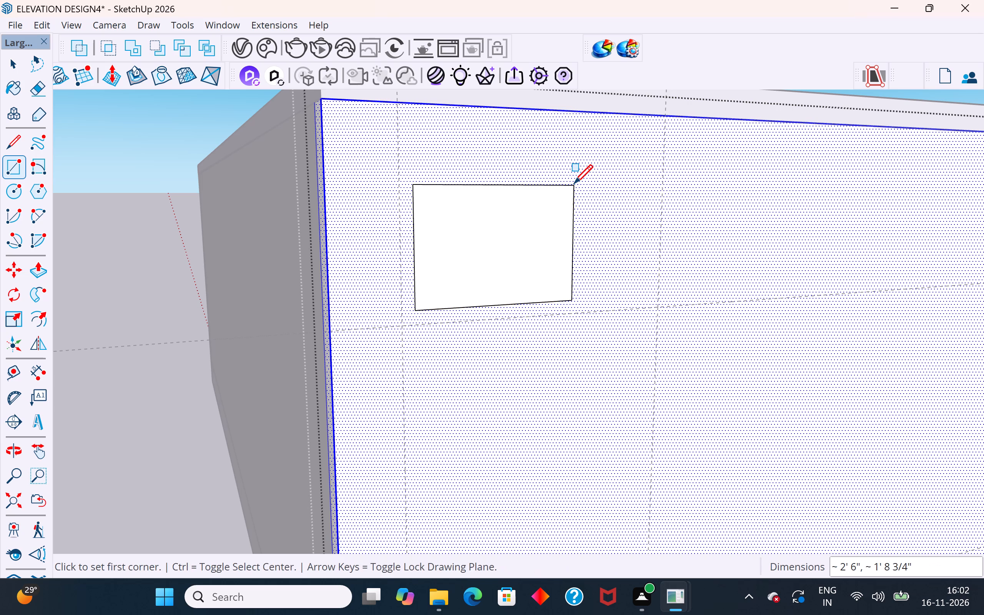
left_click(13, 66)
left_click(133, 219)
Push the rectangle's face about 5" into the side wall and leave the wall group.
middle_click_drag(286, 272, 331, 317)
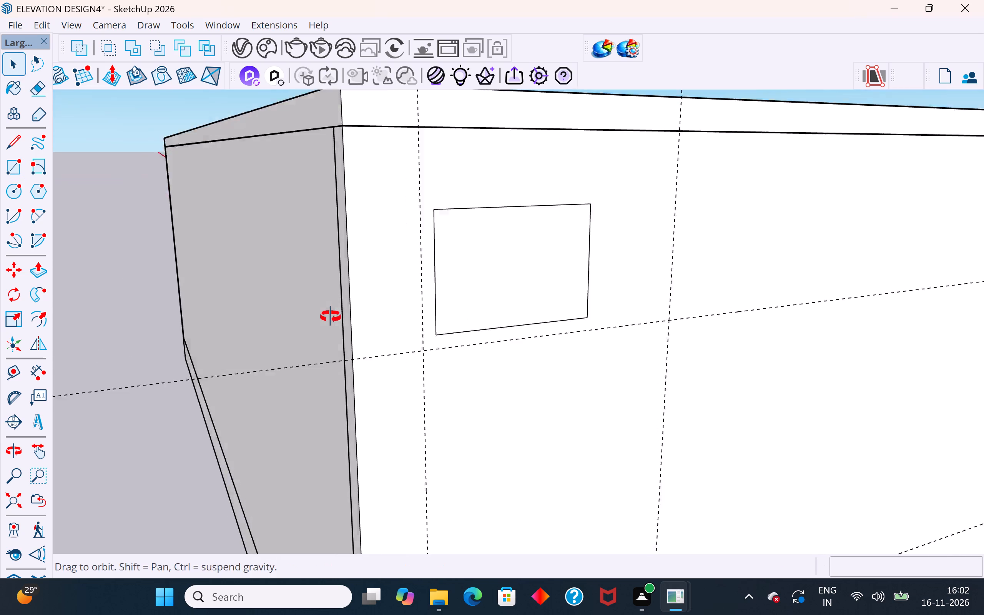
middle_click_drag(331, 317, 340, 324)
left_click(522, 326)
double_click(613, 297)
left_click(588, 292)
scroll(583, 292, "down", 2)
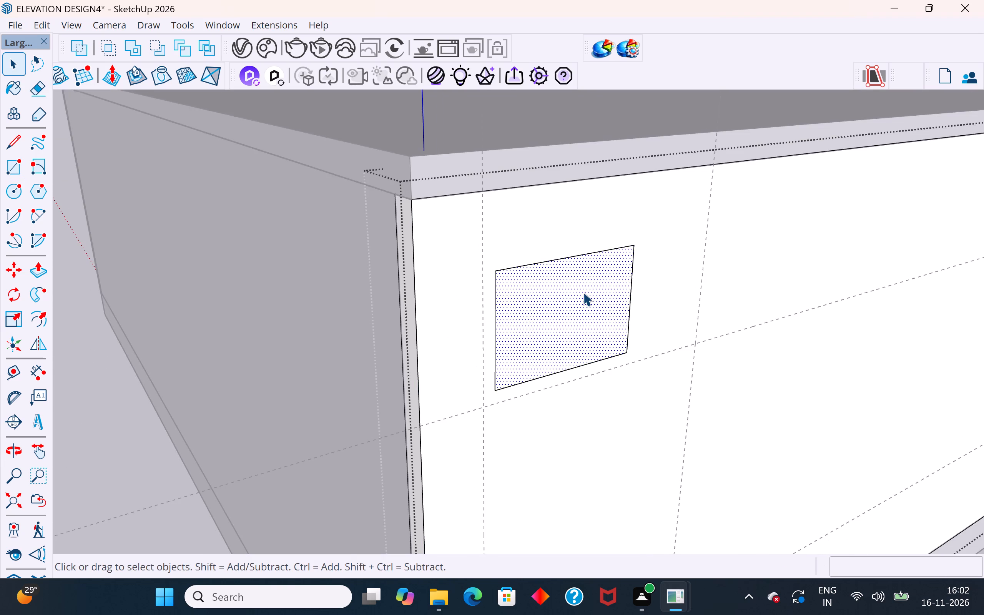
scroll(583, 292, "down", 3)
left_click(30, 266)
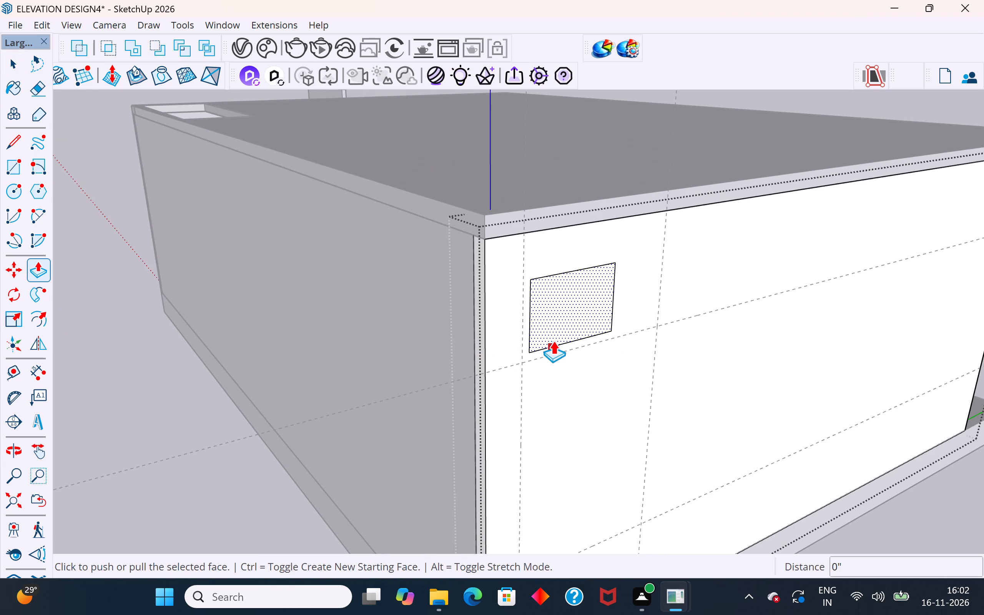
left_click(553, 341)
left_click(473, 307)
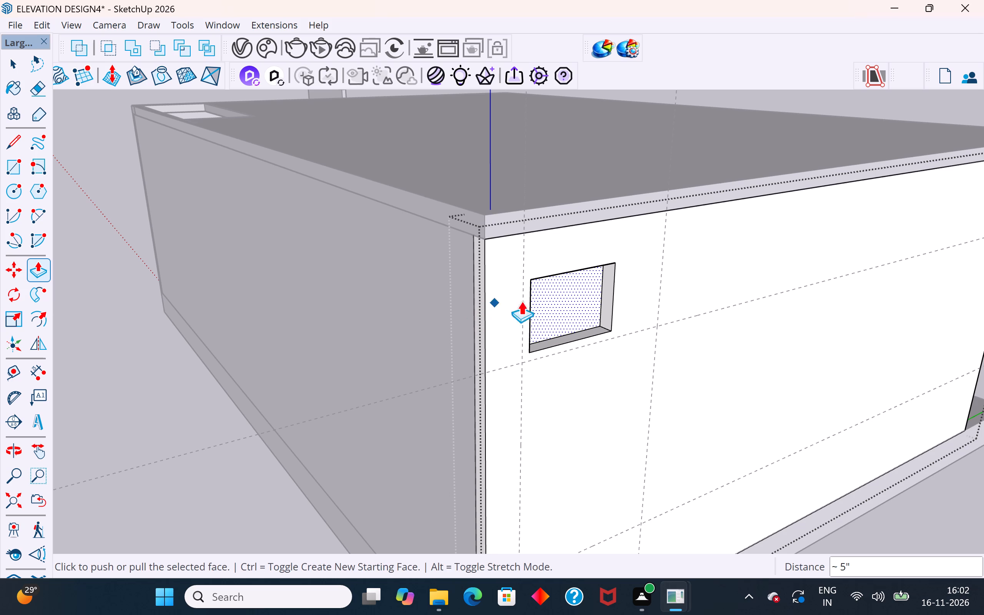
left_click(13, 60)
left_click(94, 251)
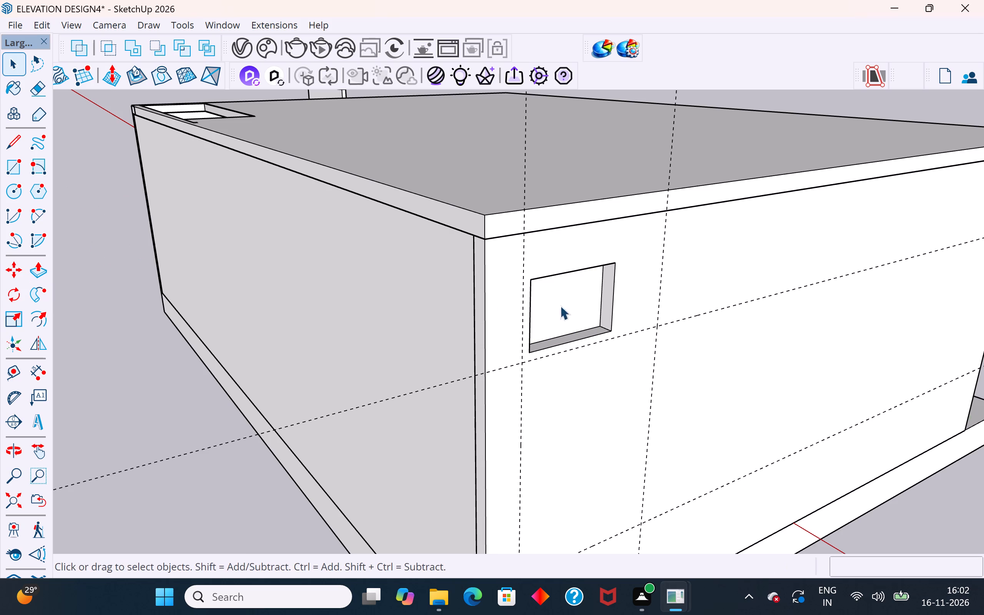
Push the recess's back face through to the wall's inner side to cut the opening, and leave the wall group.
left_click(567, 294)
left_click(567, 294)
double_click(593, 309)
left_click(582, 300)
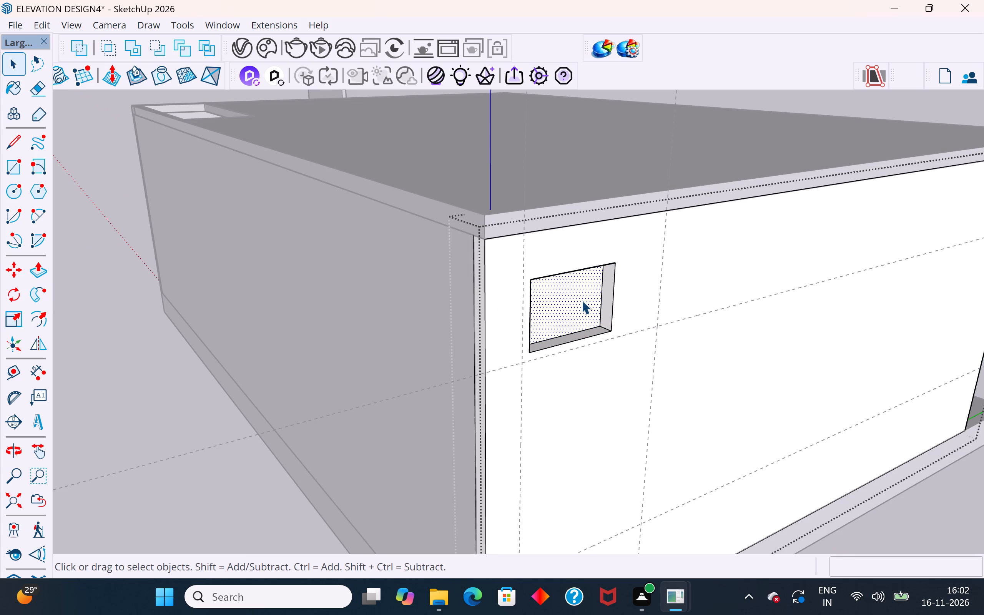
left_click(36, 271)
left_click(583, 309)
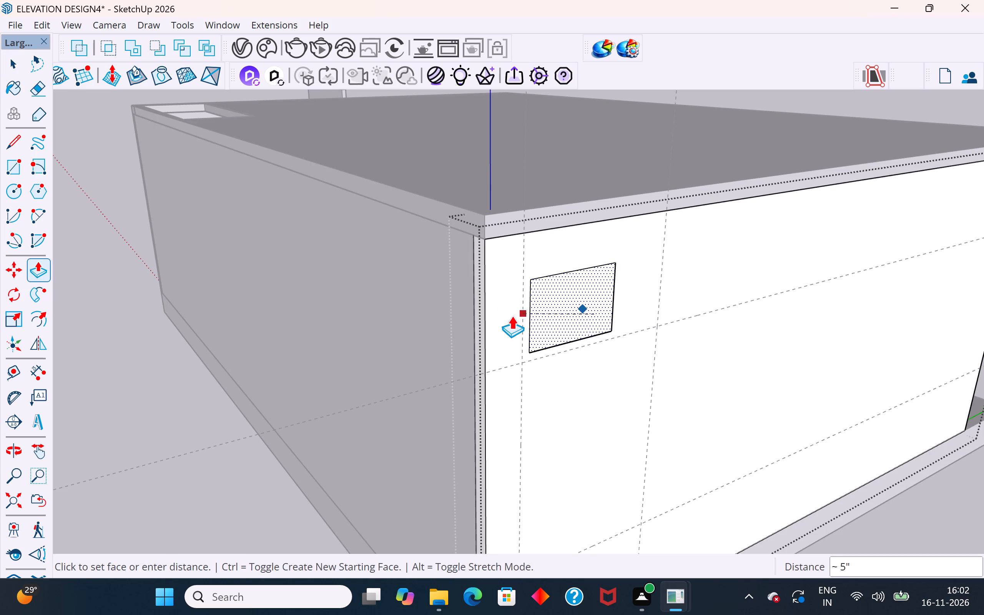
left_click(472, 236)
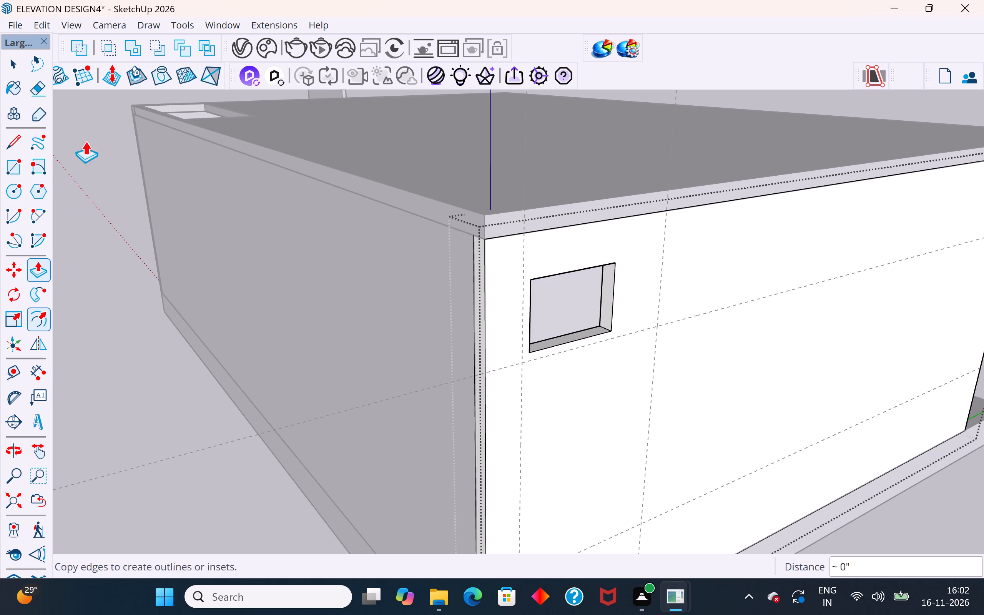
left_click(18, 61)
left_click(125, 163)
Raise the top face of the wall opening by about 8 5/16" with Push/Pull and leave the wall group.
middle_click_drag(443, 257, 249, 191)
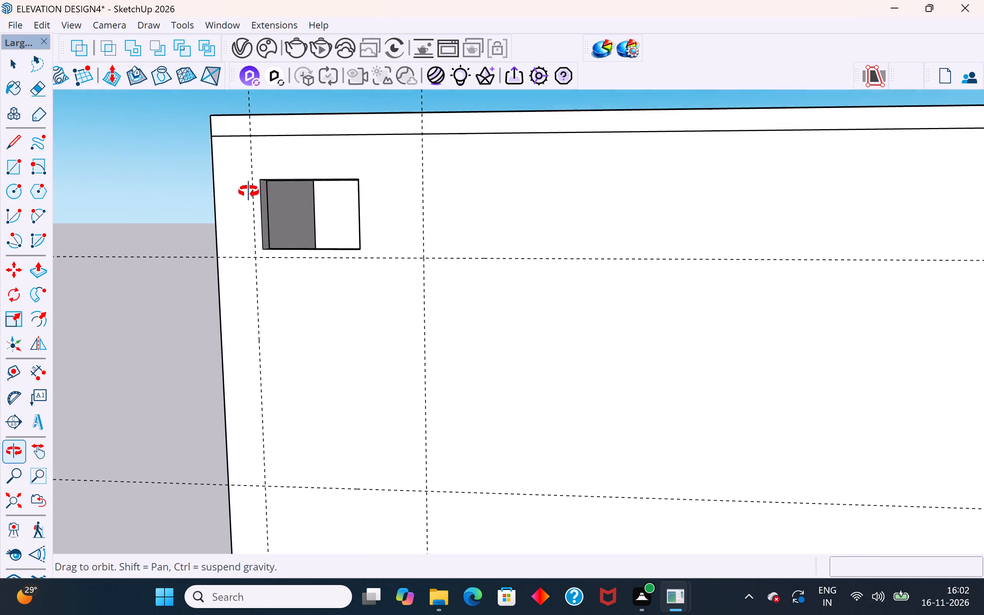
middle_click_drag(249, 191, 259, 172)
scroll(358, 110, "up", 2)
scroll(424, 462, "down", 5)
middle_click_drag(342, 207, 336, 161)
scroll(339, 162, "up", 4)
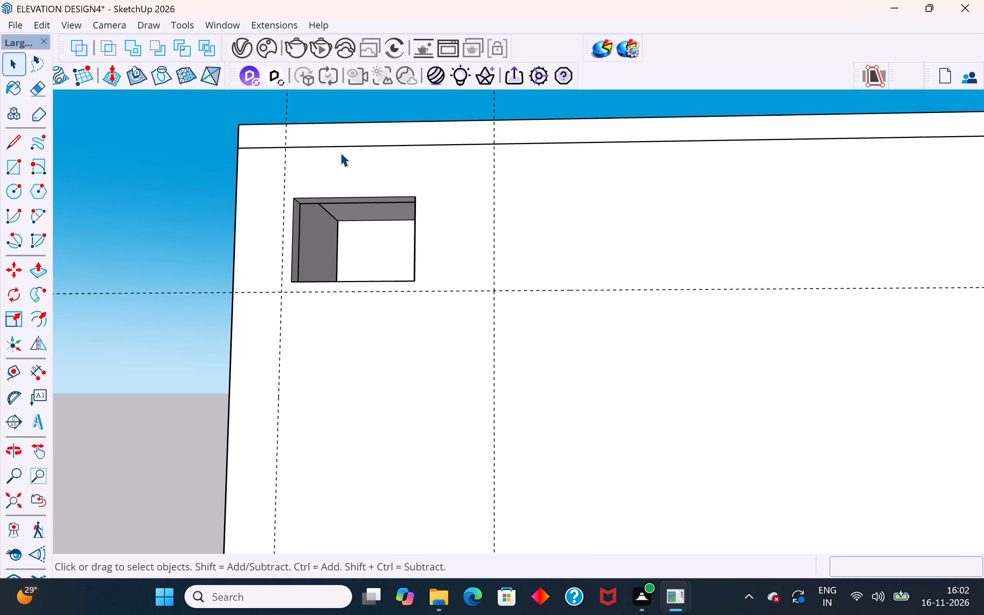
middle_click_drag(364, 203, 415, 170)
scroll(376, 357, "down", 5)
middle_click_drag(412, 226, 429, 163)
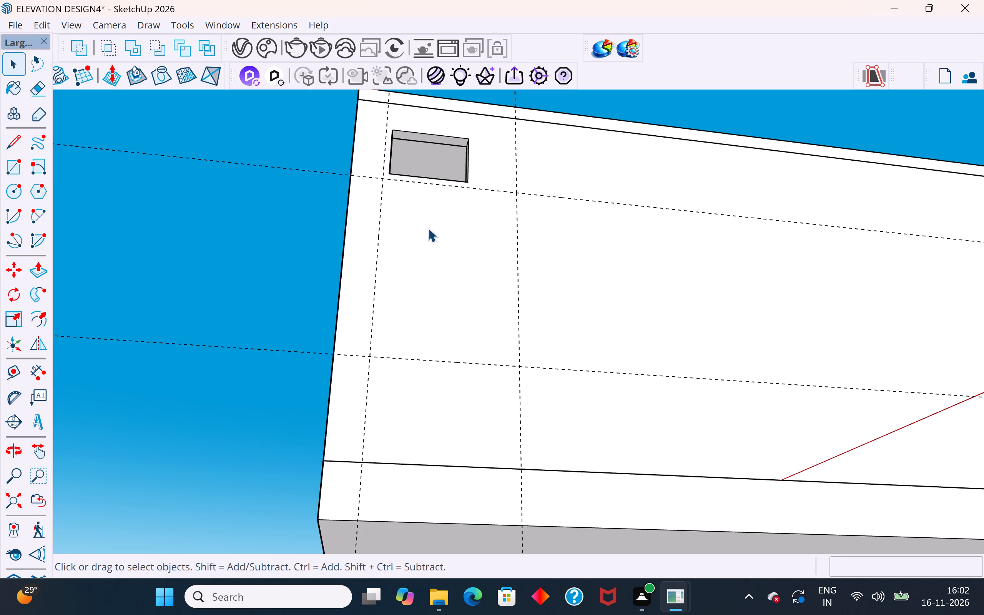
scroll(399, 367, "down", 4)
scroll(436, 189, "up", 6)
middle_click_drag(436, 163, 434, 139)
scroll(434, 132, "up", 3)
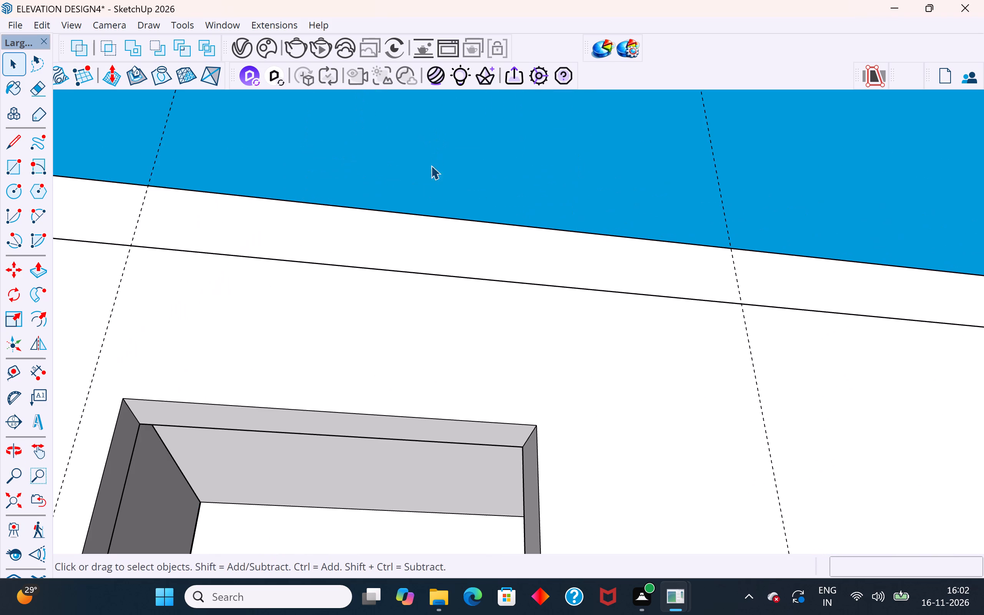
scroll(416, 235, "down", 2)
left_click(353, 391)
left_click(382, 386)
double_click(393, 390)
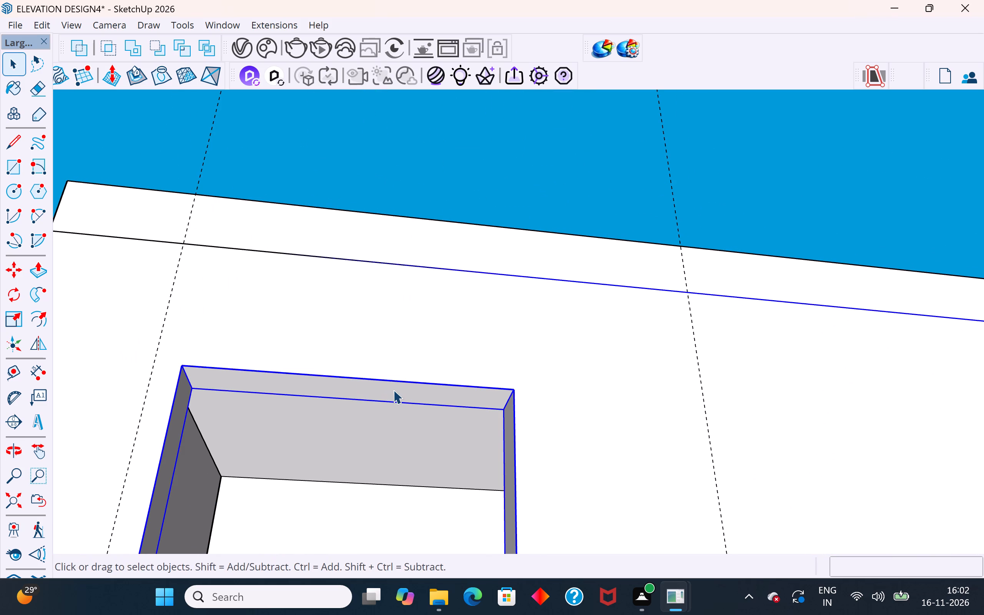
left_click(409, 391)
left_click(47, 265)
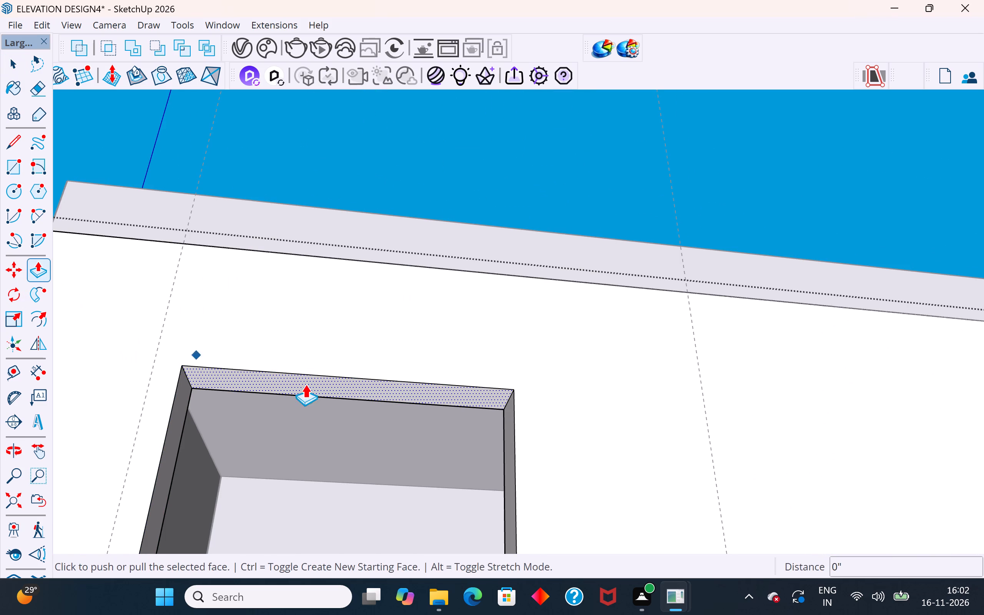
left_click(354, 379)
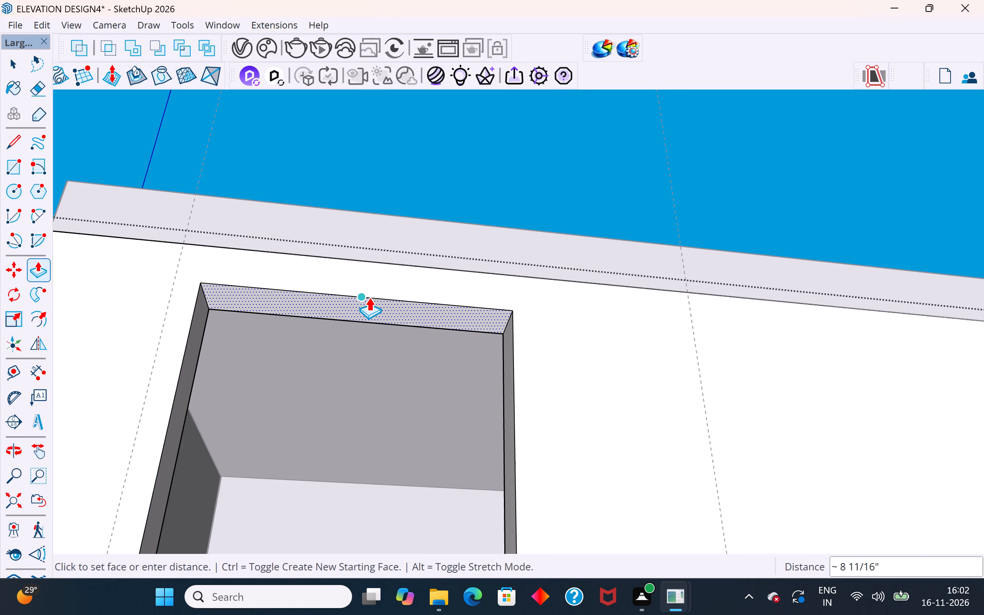
left_click(371, 301)
scroll(524, 291, "down", 2)
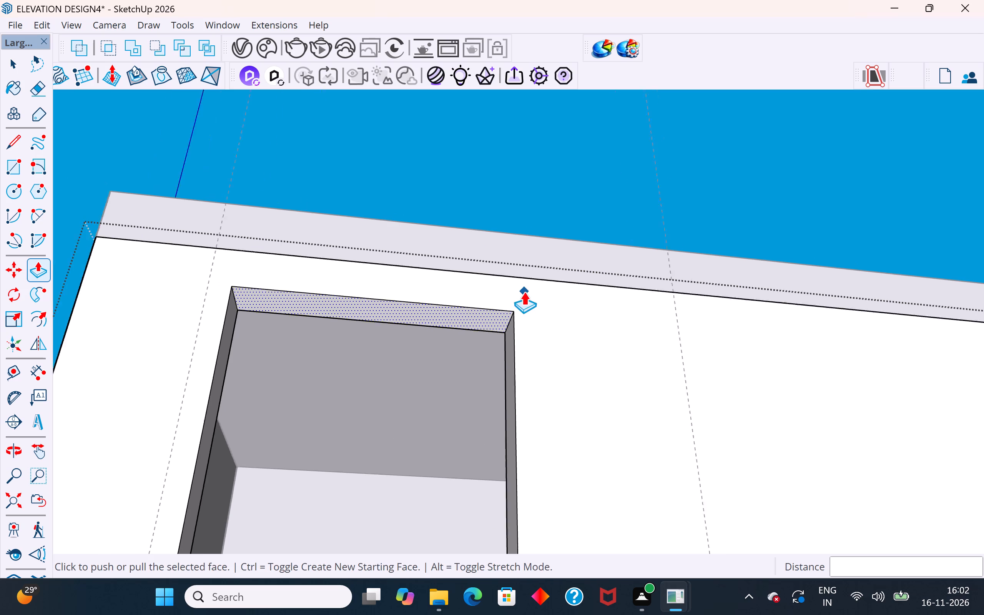
scroll(524, 291, "down", 3)
middle_click_drag(525, 319, 405, 494)
scroll(477, 349, "down", 3)
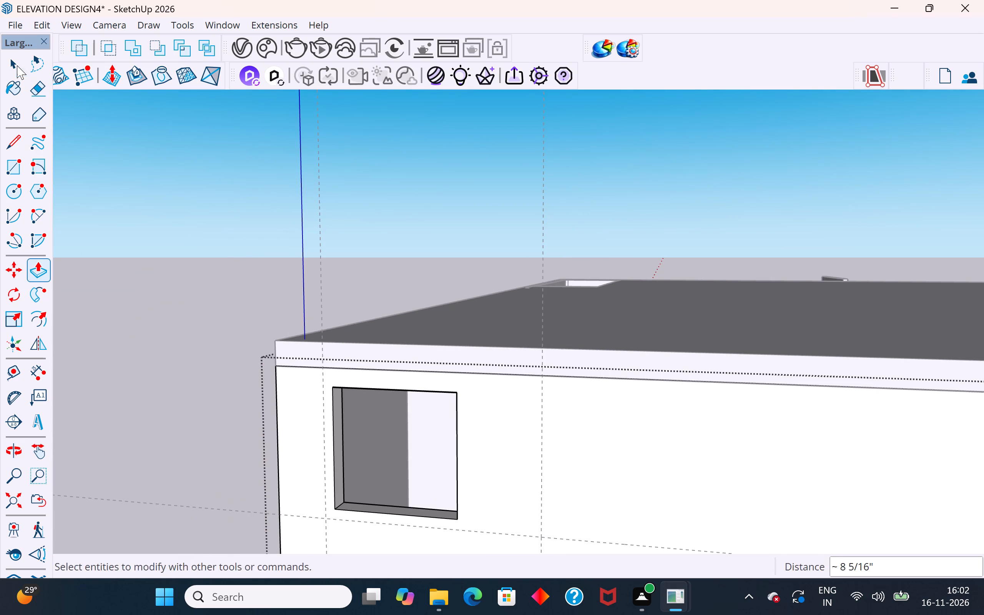
left_click(16, 65)
left_click(160, 203)
Extend the opening's side face nearest the wall corner about 2 5/16" to the vertical guide, and leave the wall group.
scroll(404, 453, "up", 1)
scroll(766, 238, "down", 3)
middle_click_drag(702, 367, 616, 416)
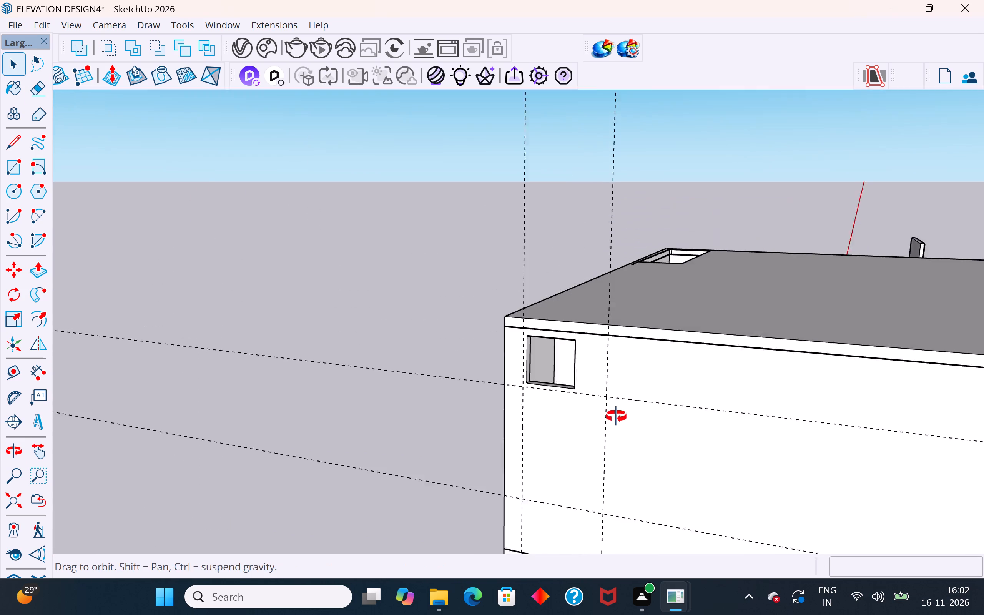
middle_click_drag(616, 416, 610, 424)
scroll(466, 441, "up", 4)
scroll(467, 399, "up", 4)
triple_click(467, 399)
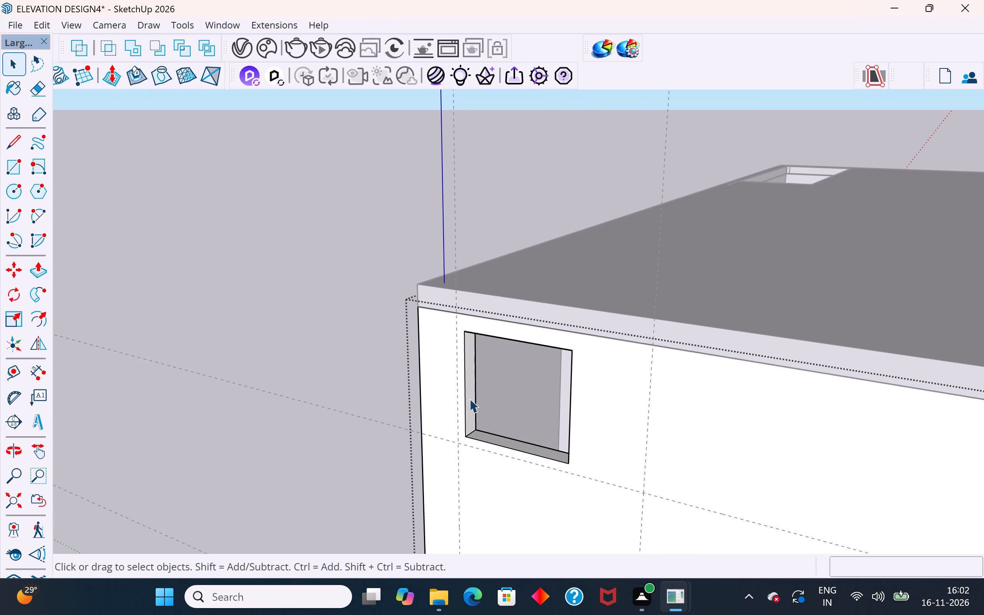
left_click(472, 407)
left_click(30, 263)
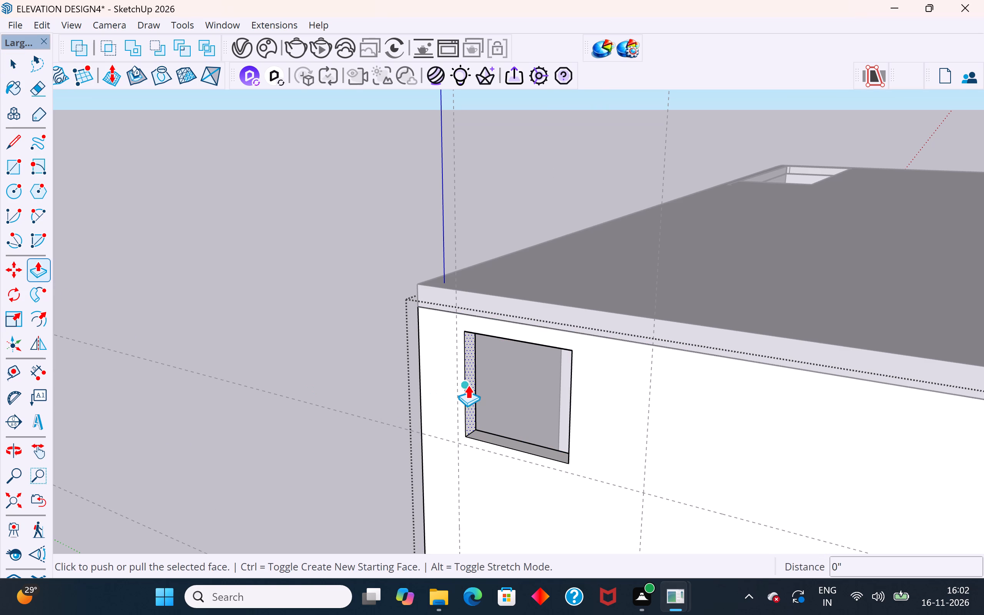
left_click(466, 386)
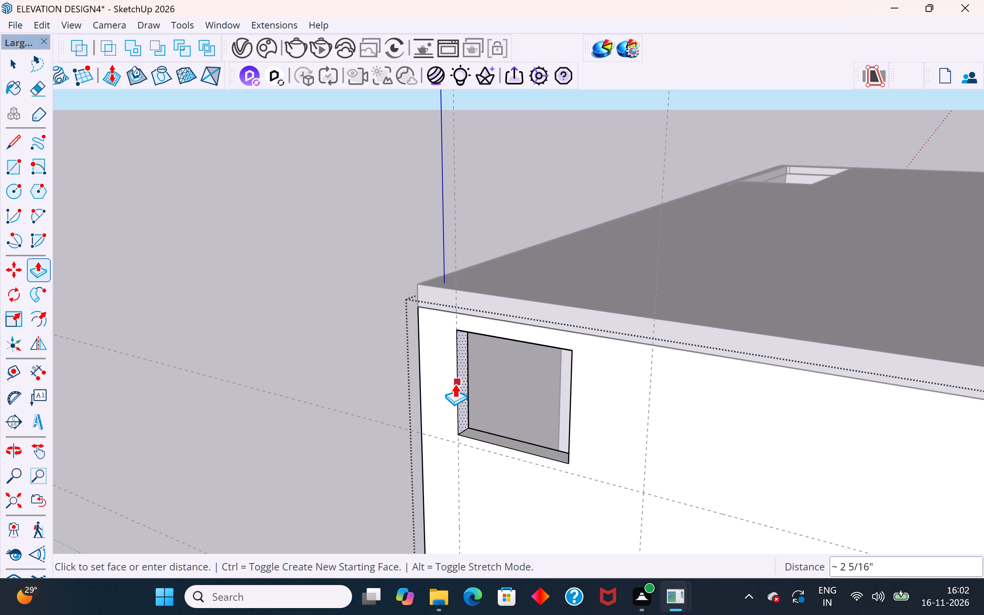
left_click(455, 384)
left_click(6, 68)
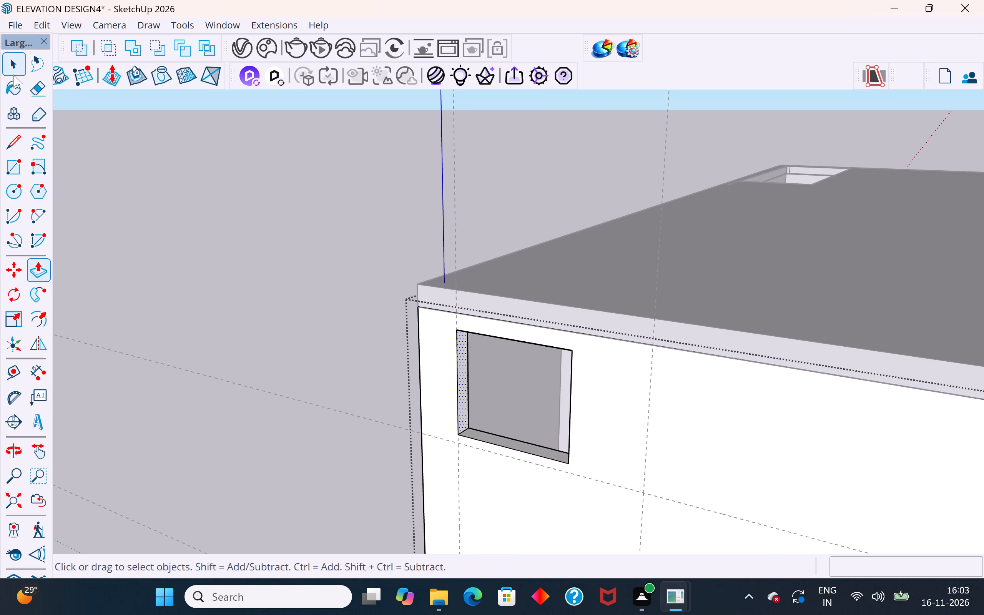
left_click(241, 245)
Lower the side wall opening's bottom face about 2 7/16" to the horizontal guide with Push/Pull, and leave the wall group.
scroll(303, 305, "down", 3)
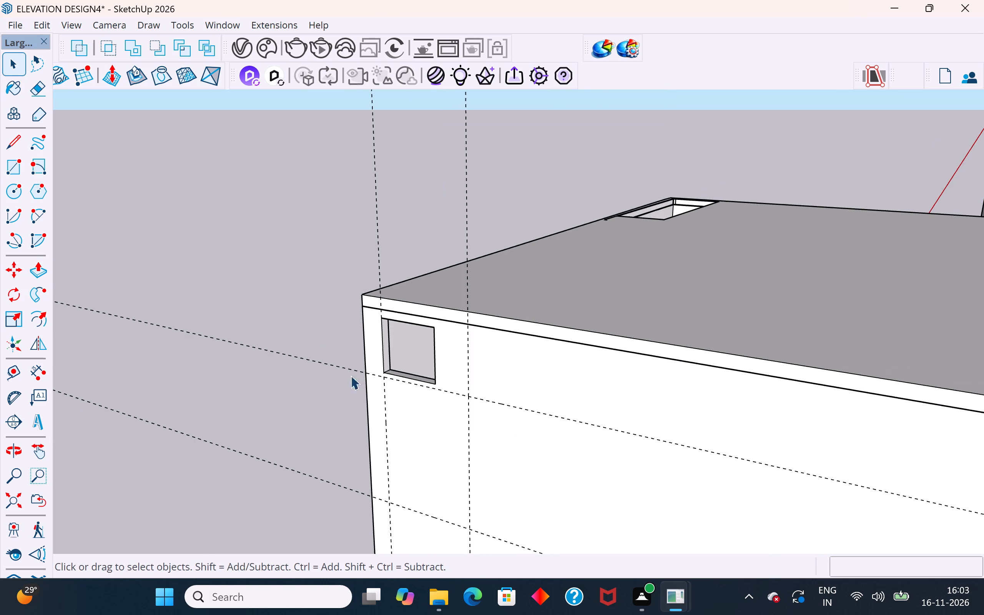
scroll(363, 390, "up", 3)
middle_click_drag(434, 386, 455, 420)
scroll(455, 420, "up", 8)
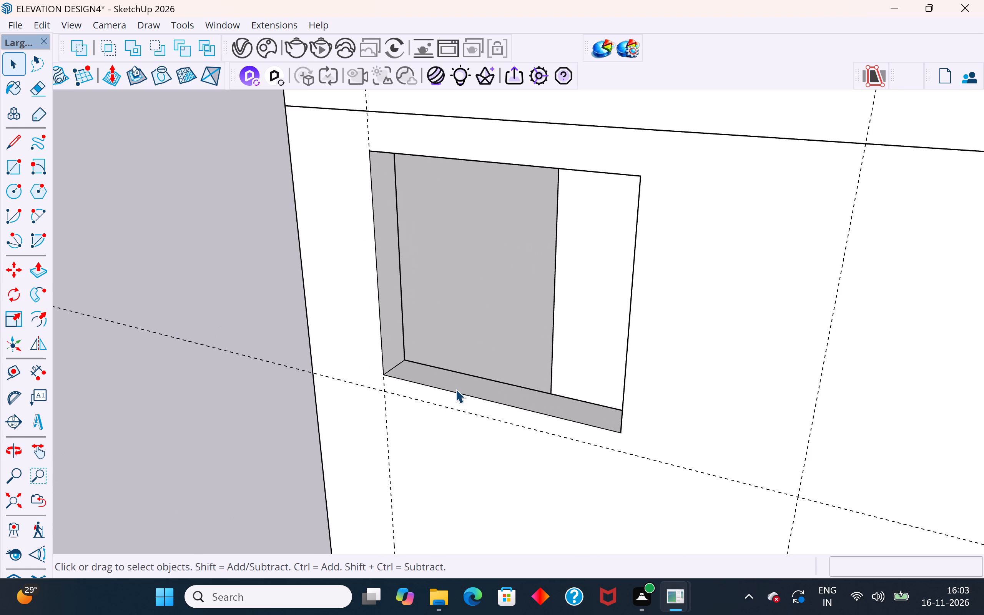
left_click(455, 389)
double_click(469, 382)
left_click(472, 382)
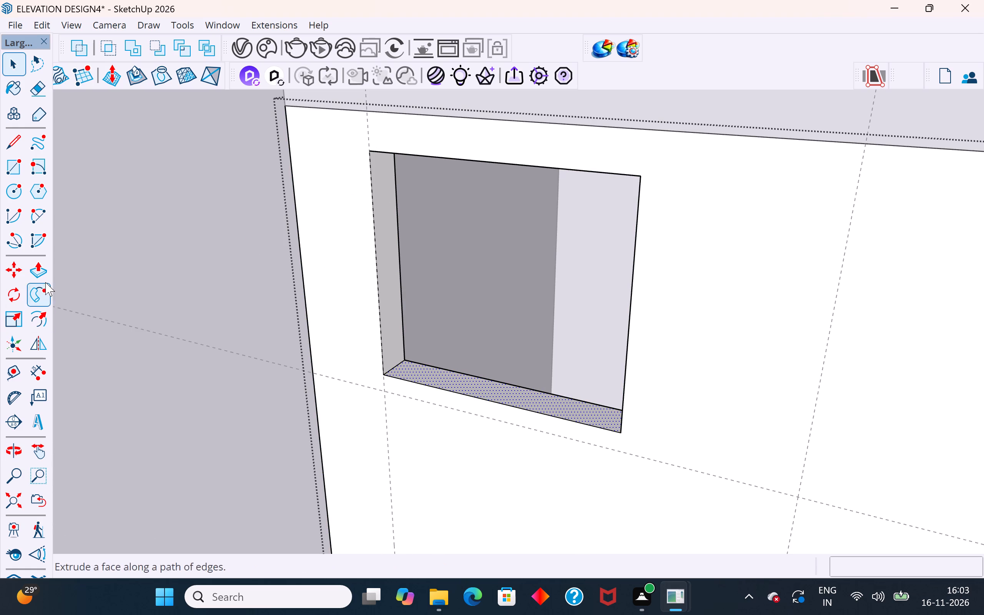
left_click(44, 274)
left_click(385, 376)
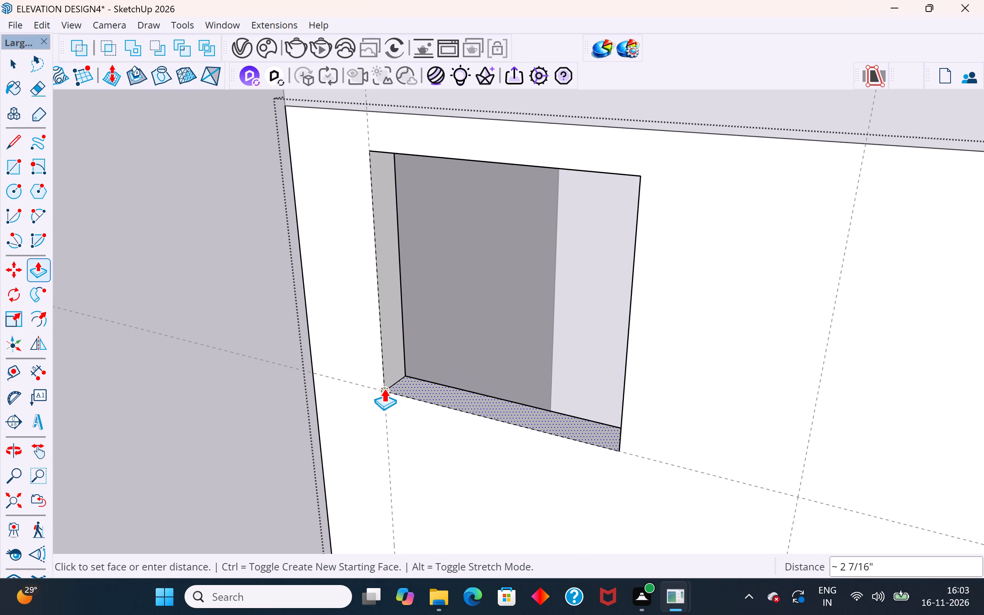
left_click(384, 388)
scroll(527, 351, "down", 10)
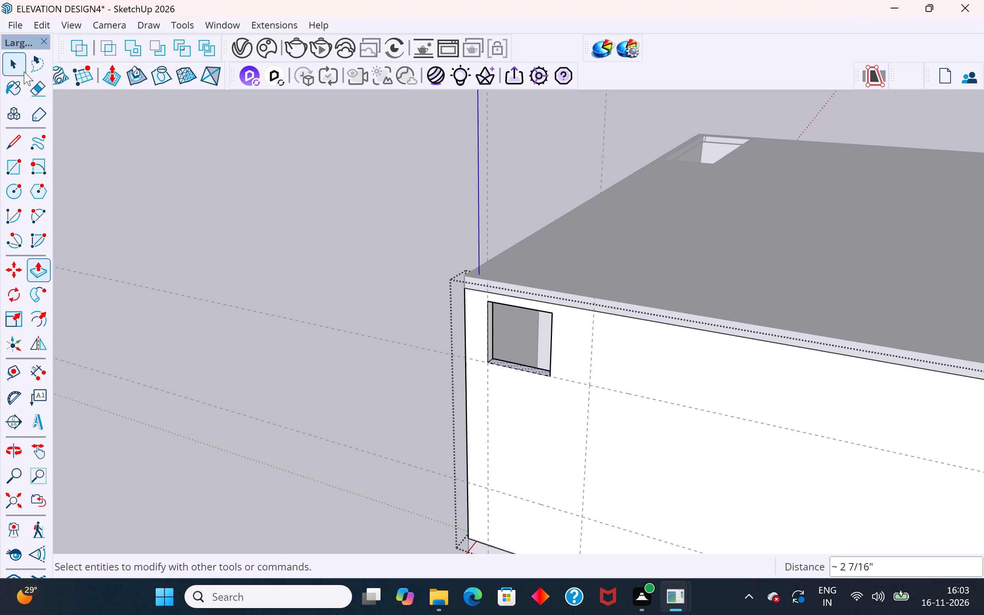
left_click(15, 71)
left_click(214, 261)
Examine the rooms and furniture behind the blank long wall with the hidden back edges temporarily shown.
scroll(306, 324, "down", 9)
middle_click_drag(422, 361, 327, 352)
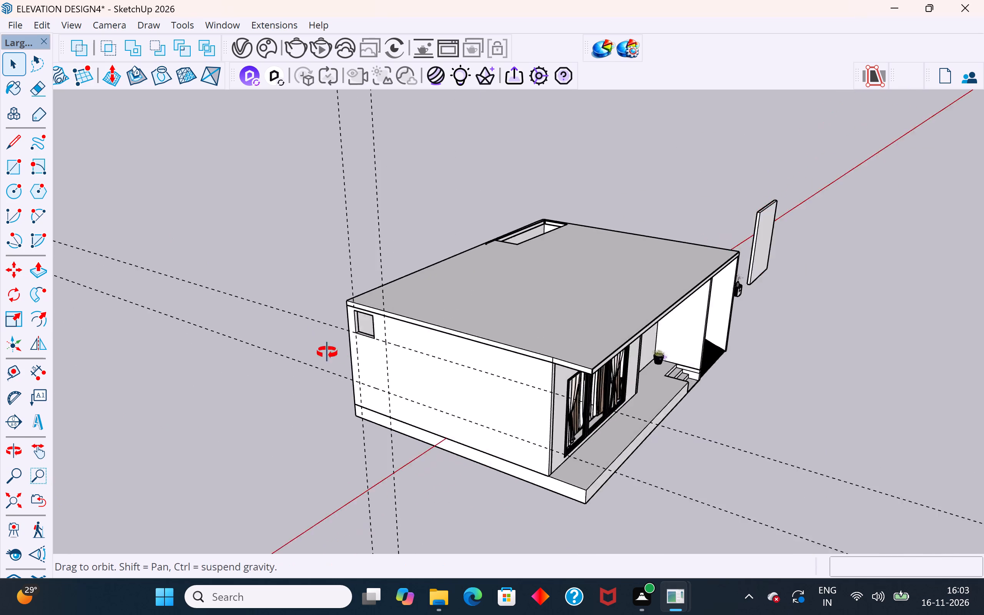
middle_click_drag(327, 352, 933, 372)
left_click(499, 319)
left_click(499, 319)
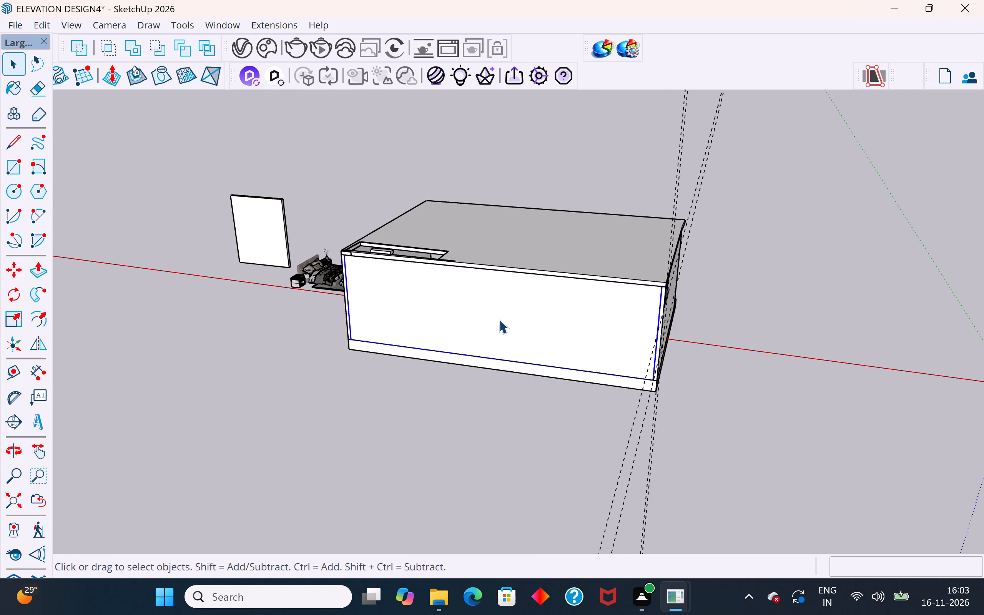
key("k")
middle_click_drag(515, 346, 610, 291)
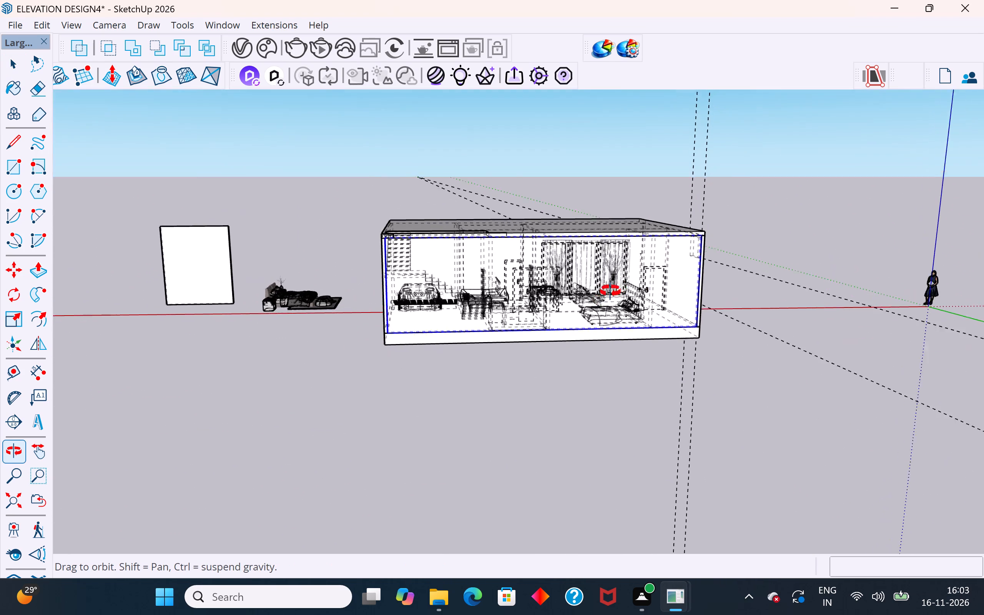
middle_click_drag(610, 291, 604, 323)
scroll(604, 316, "up", 3)
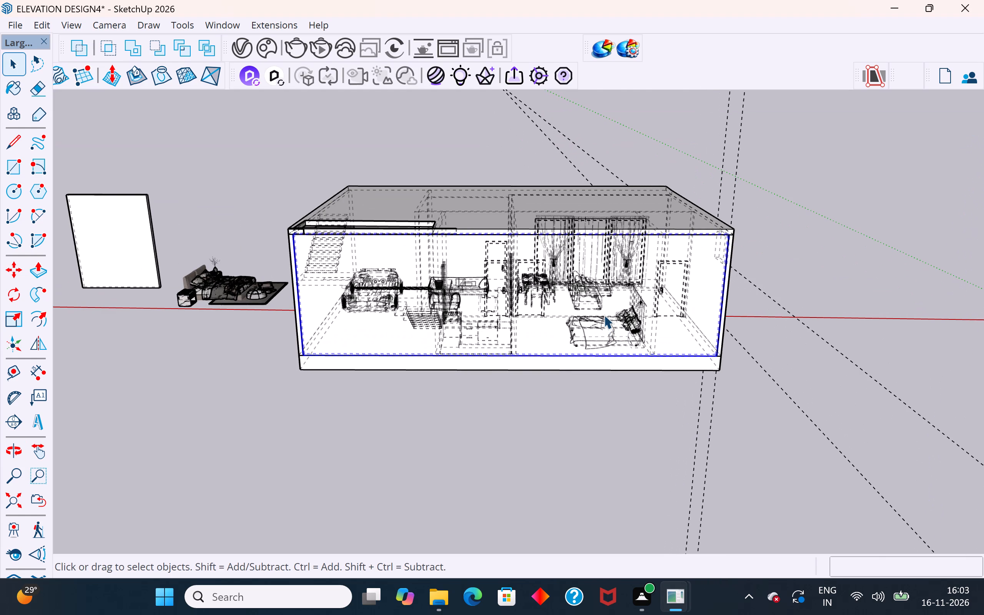
key("k")
Inside the long wall's group, place horizontal guides 3' above the face's bottom edge and 3' below its top edge.
left_click(595, 299)
triple_click(608, 289)
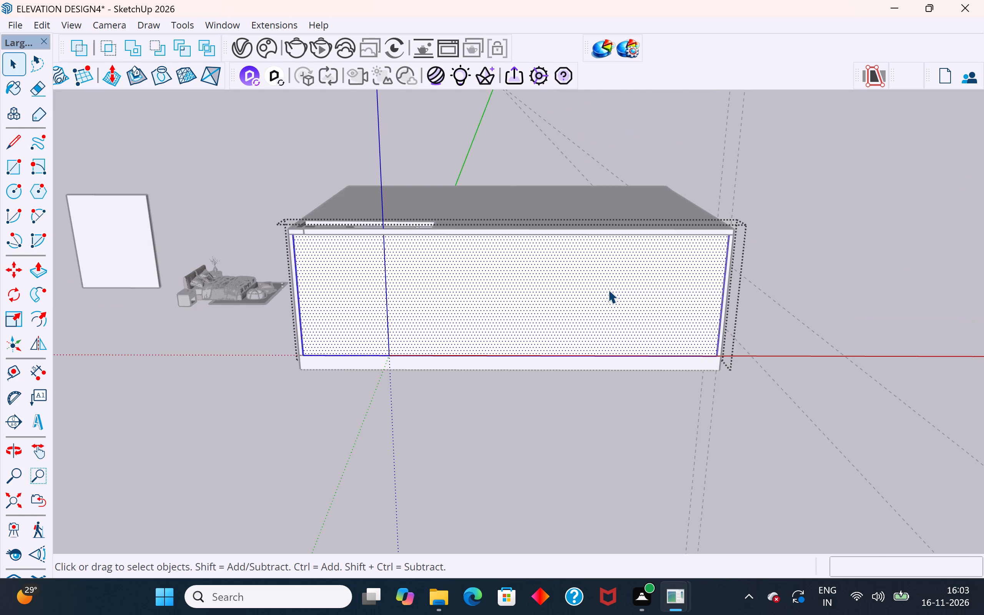
middle_click_drag(608, 289, 606, 255)
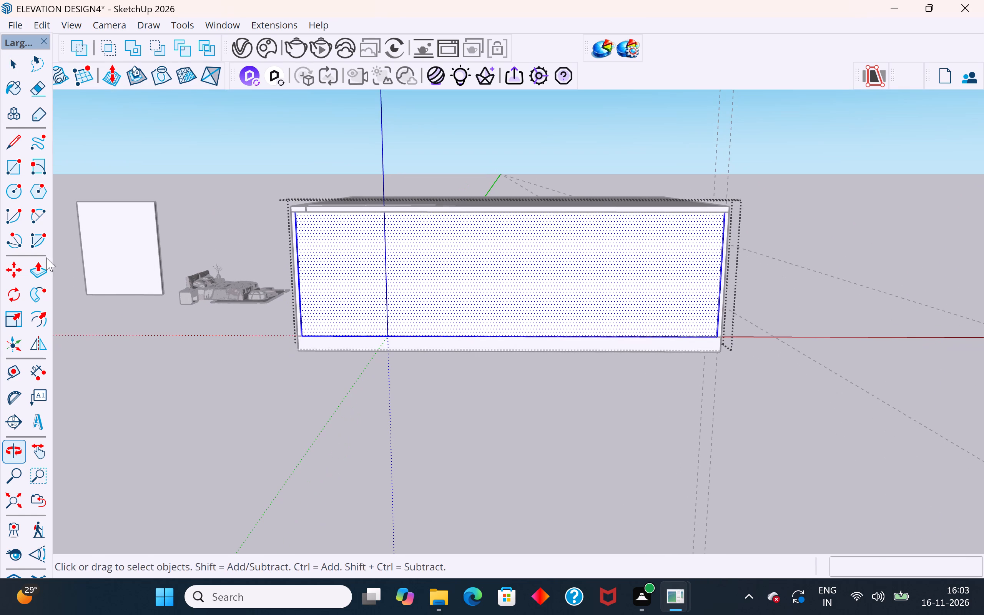
left_click(8, 372)
left_click(556, 336)
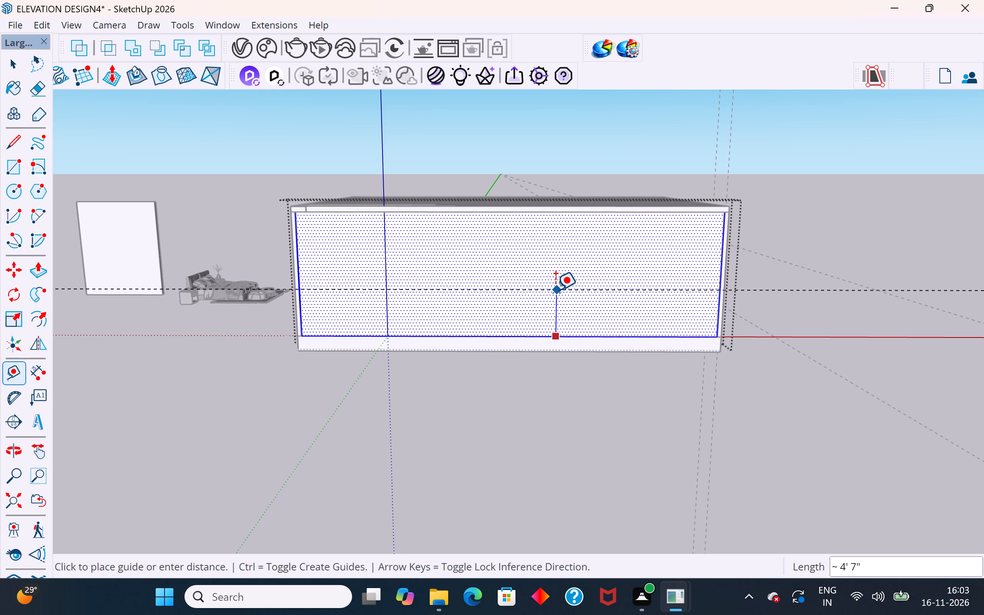
type("3'")
key("Return")
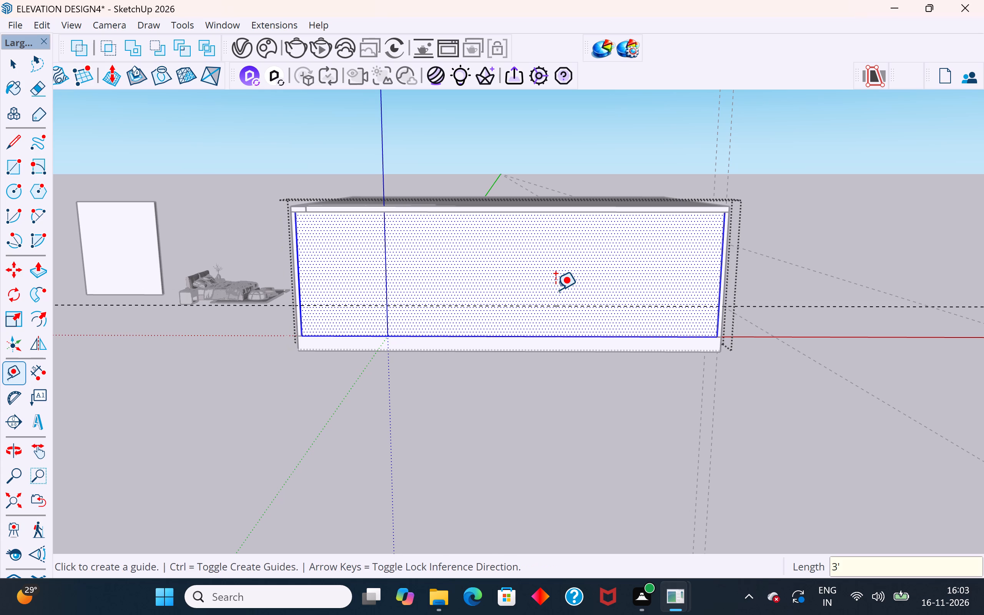
left_click(565, 211)
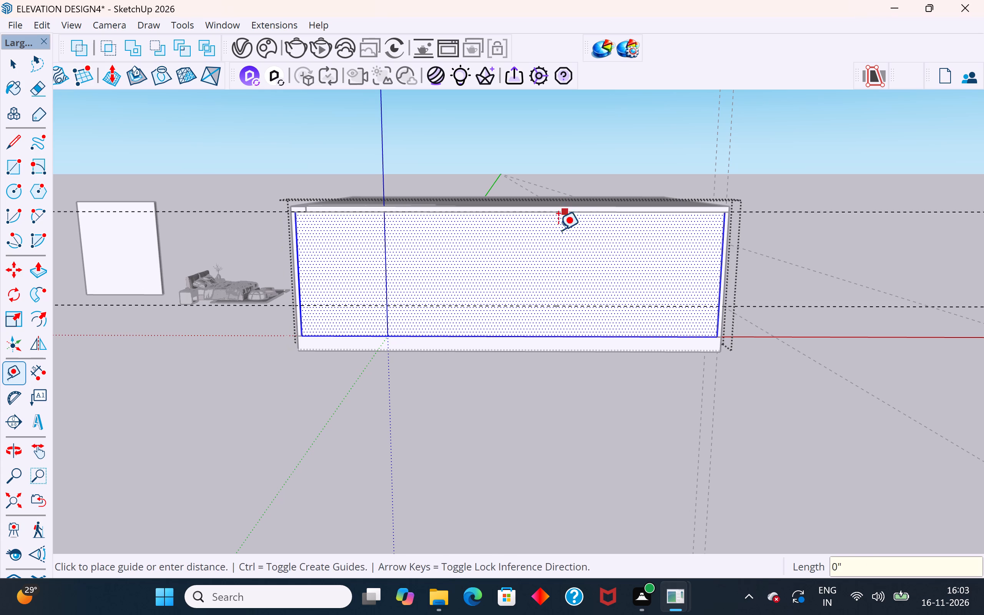
middle_click_drag(552, 253, 748, 281)
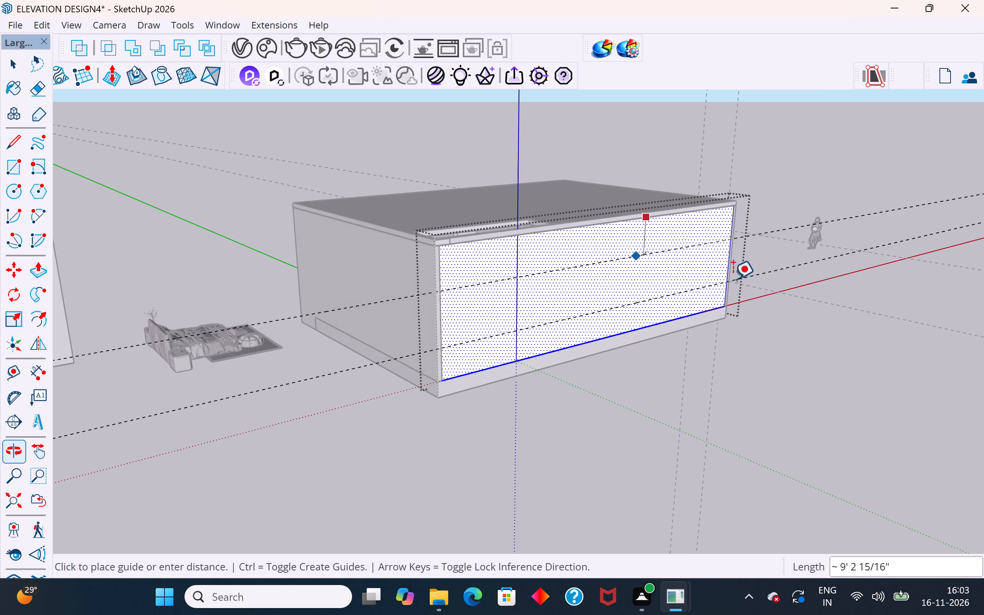
type("3'")
key("Return")
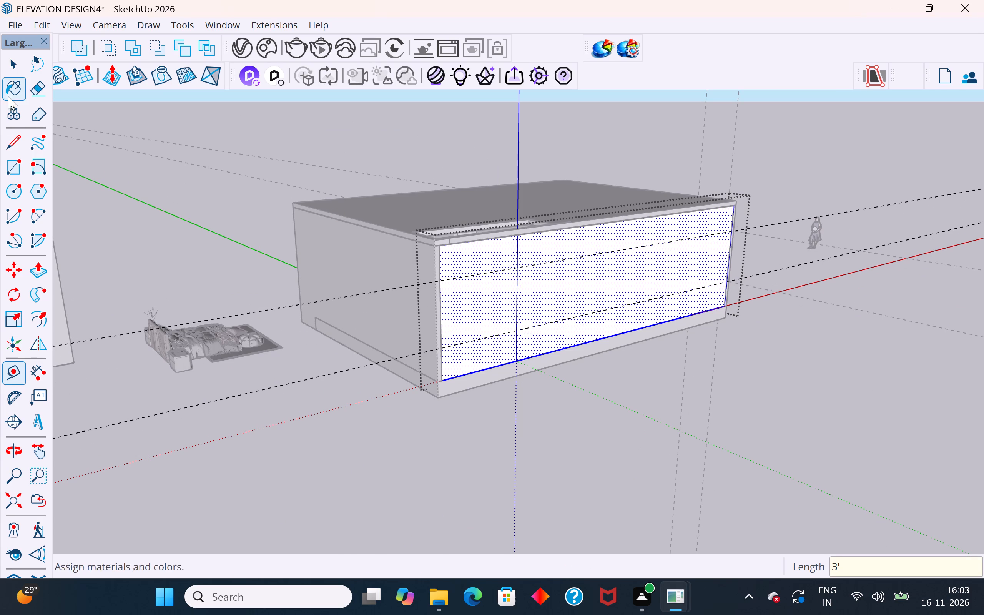
Check the room layout through the long wall and place a vertical guide about 10' 11/16" from its end edge near the person figure.
left_click(17, 375)
scroll(721, 258, "up", 4)
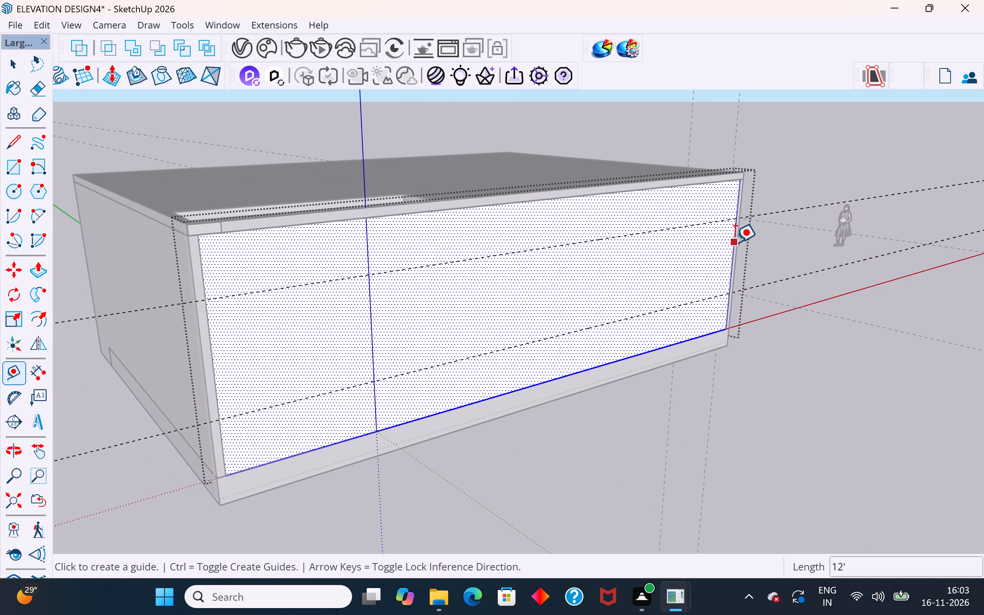
left_click(735, 242)
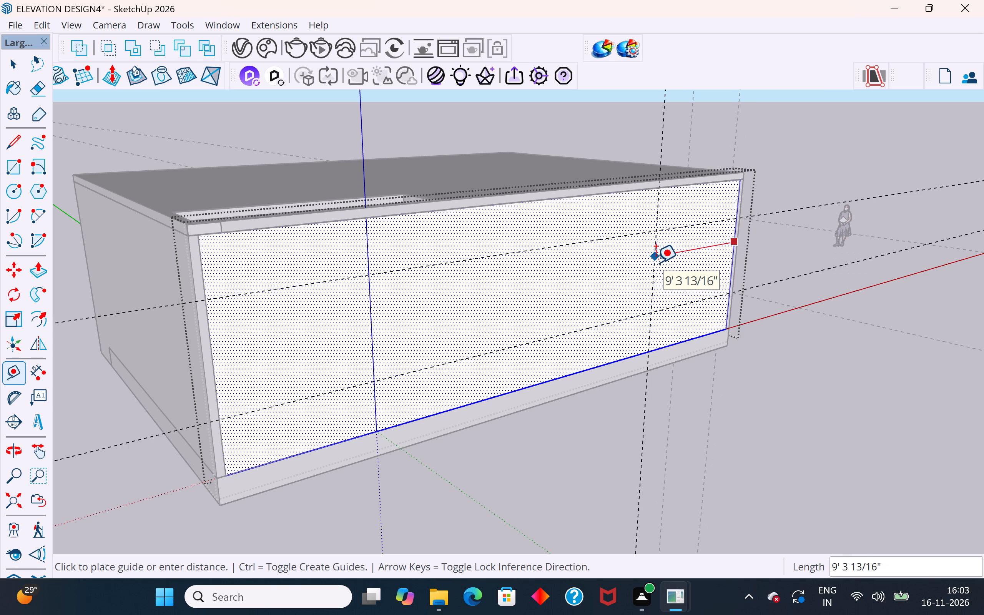
key("k")
middle_click_drag(656, 263, 540, 277)
scroll(540, 276, "up", 1)
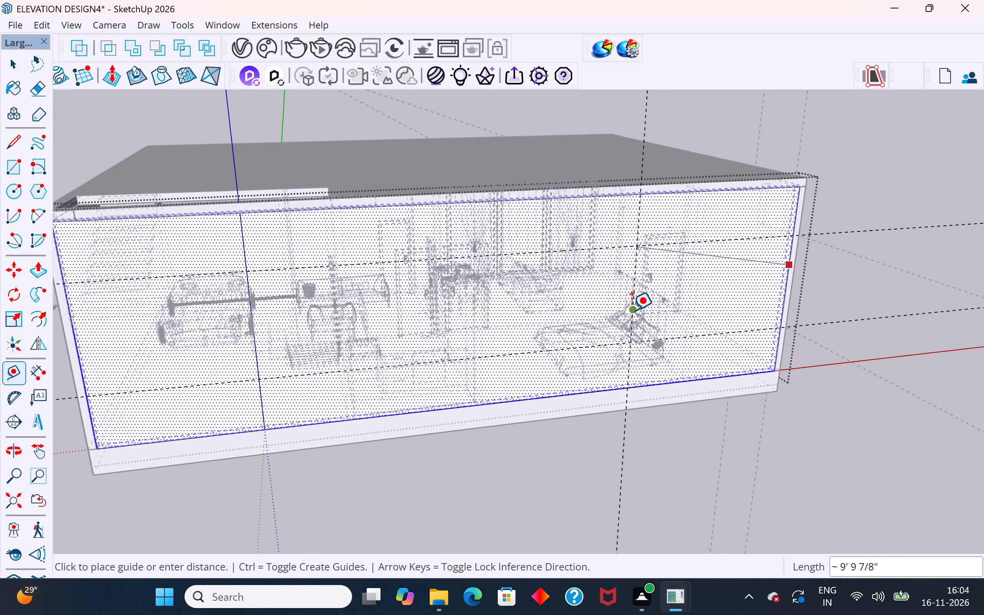
key("k")
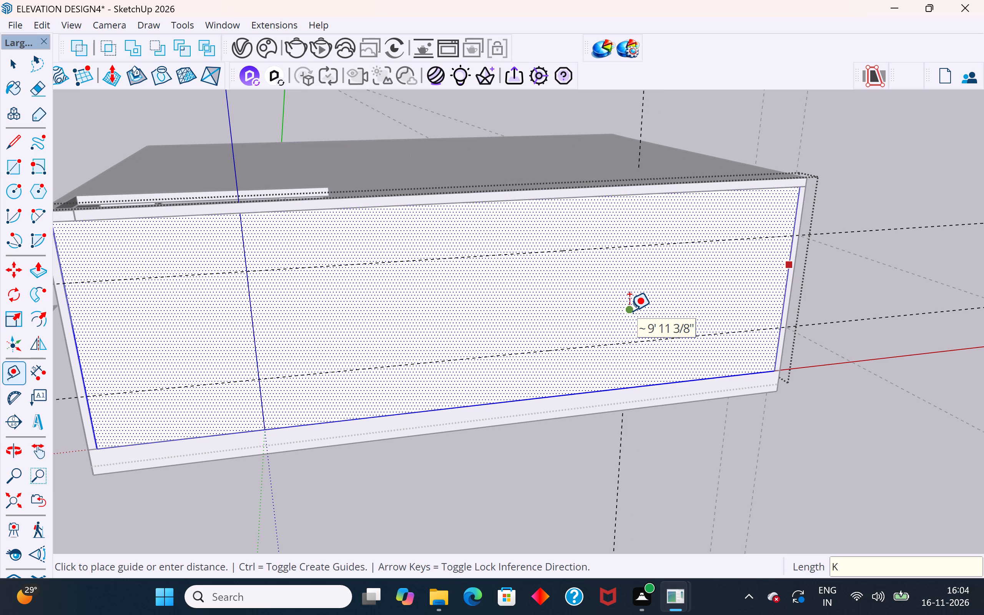
left_click(639, 295)
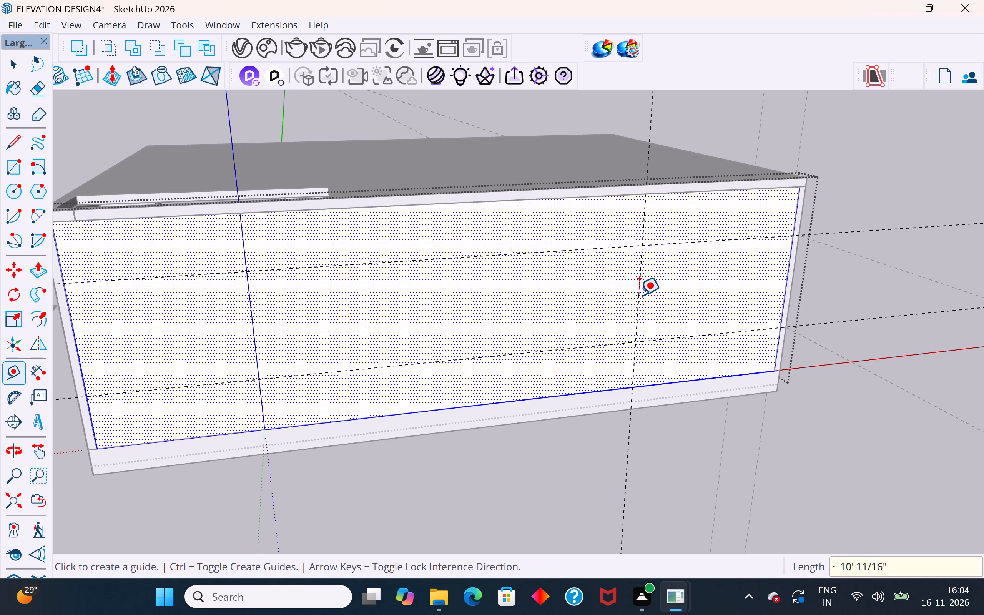
Place a second vertical guide 4' from the first, farther from the wall's end, and leave the wall group.
left_click(638, 290)
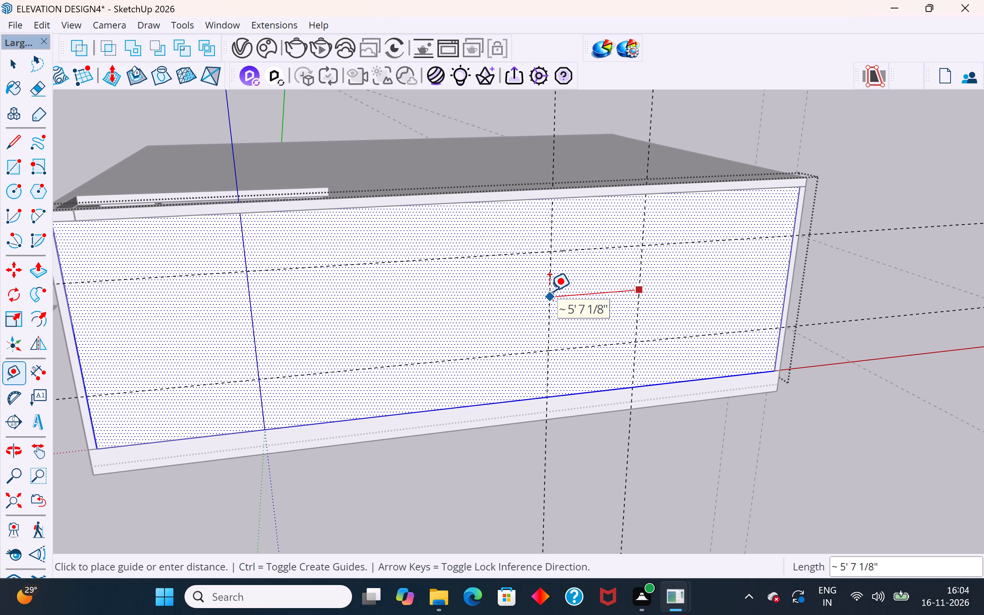
type("4'")
key("Return")
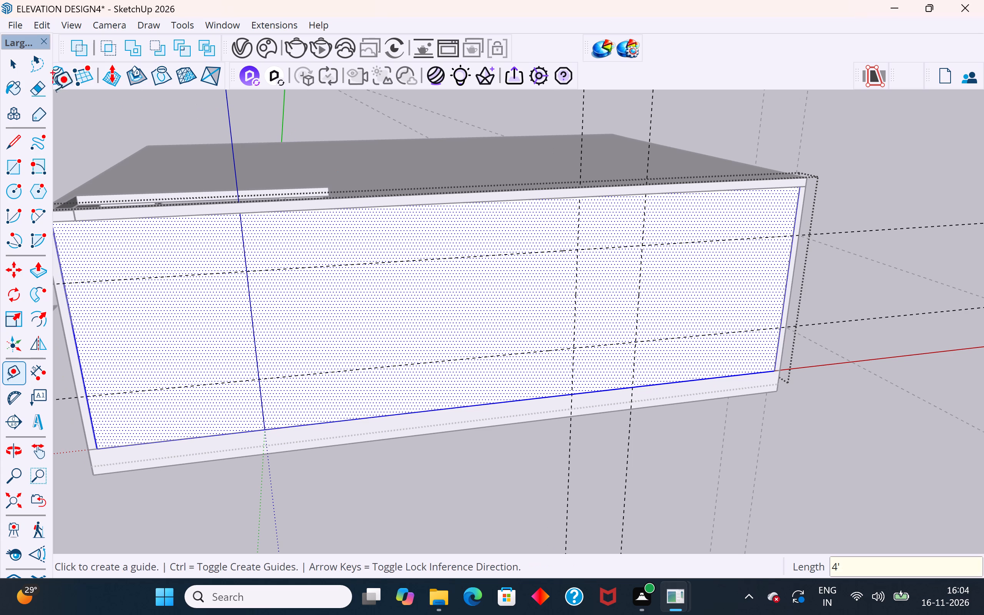
left_click(15, 64)
left_click(101, 110)
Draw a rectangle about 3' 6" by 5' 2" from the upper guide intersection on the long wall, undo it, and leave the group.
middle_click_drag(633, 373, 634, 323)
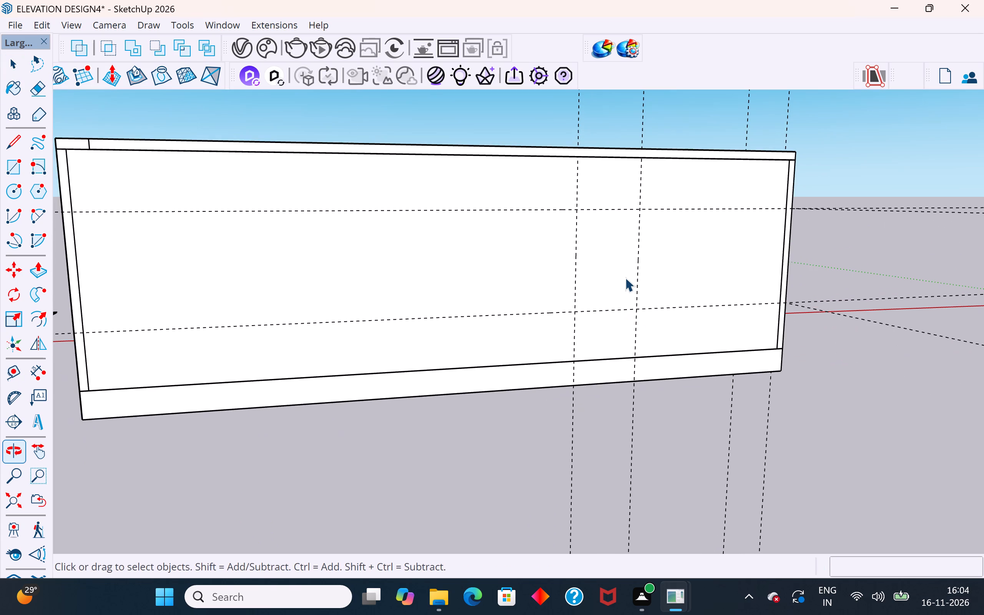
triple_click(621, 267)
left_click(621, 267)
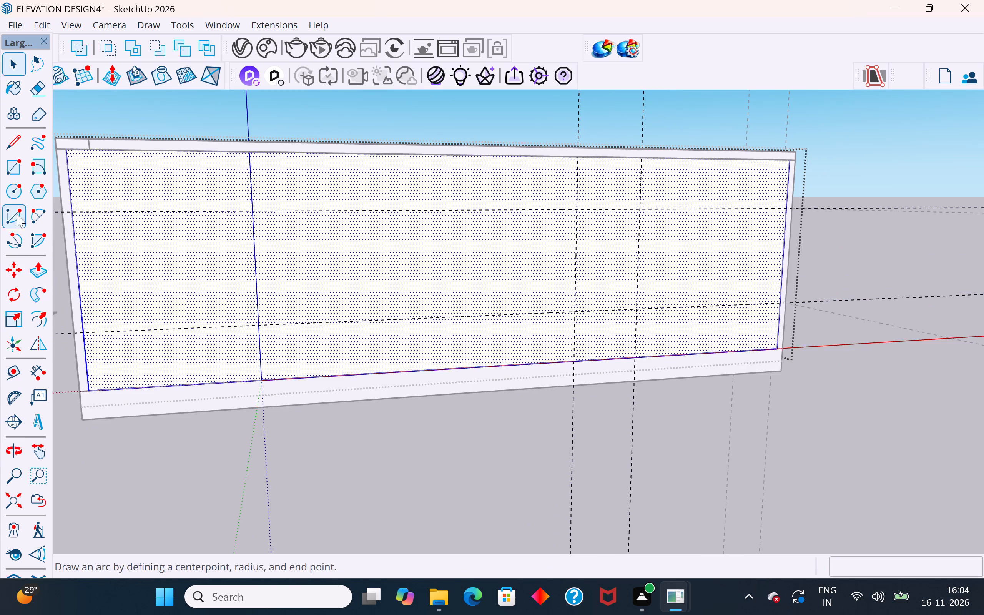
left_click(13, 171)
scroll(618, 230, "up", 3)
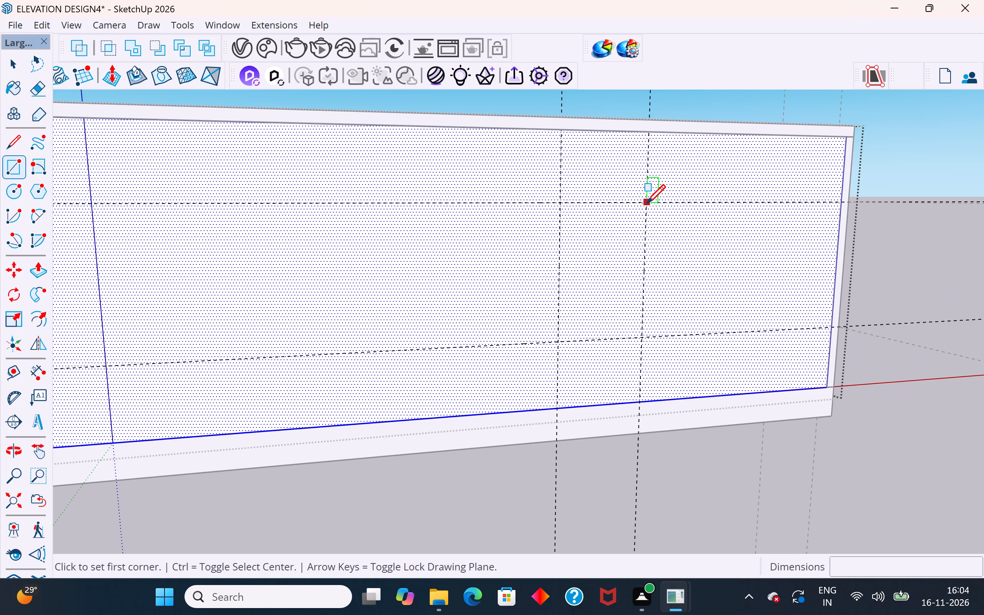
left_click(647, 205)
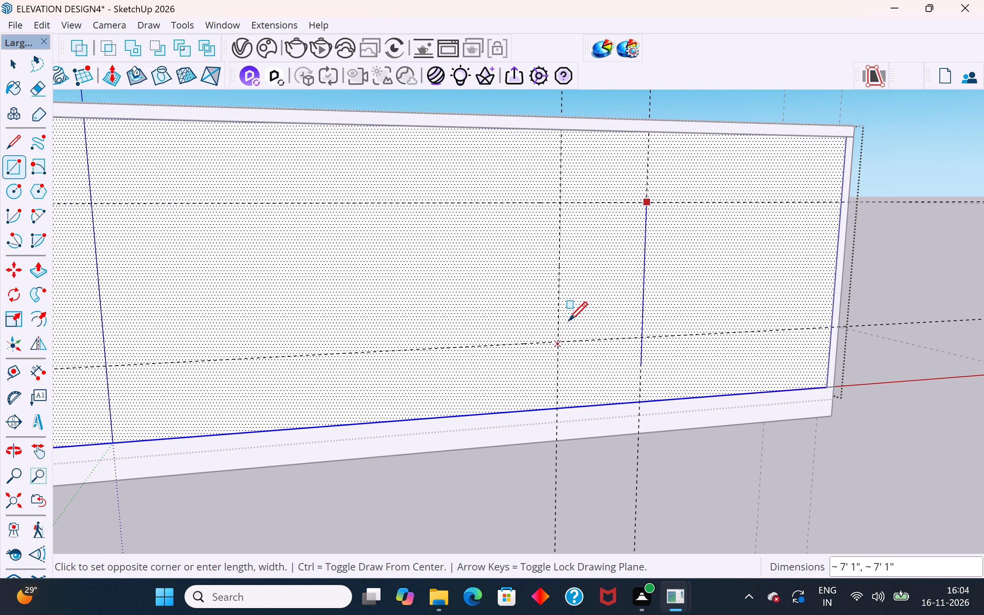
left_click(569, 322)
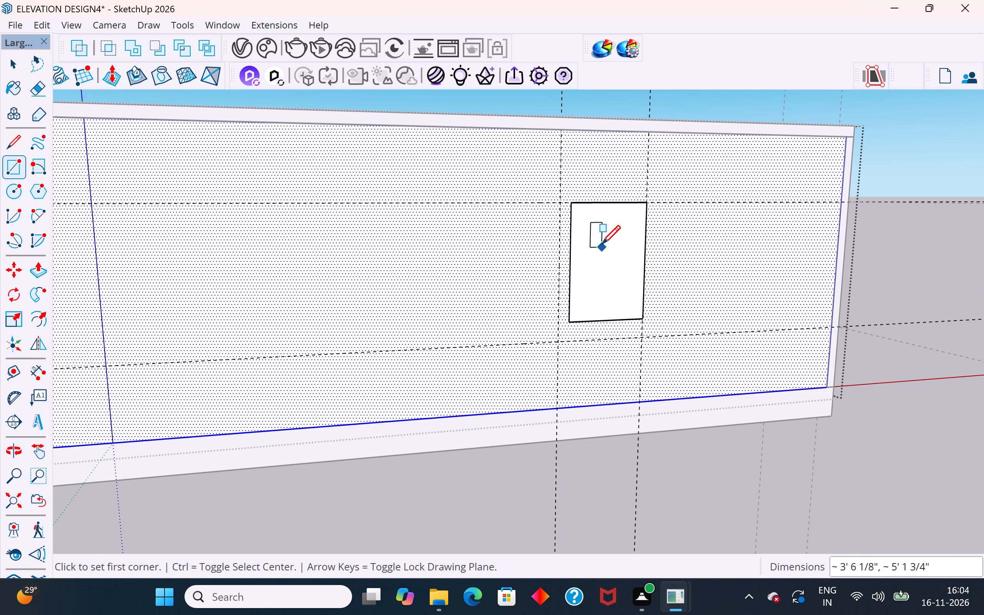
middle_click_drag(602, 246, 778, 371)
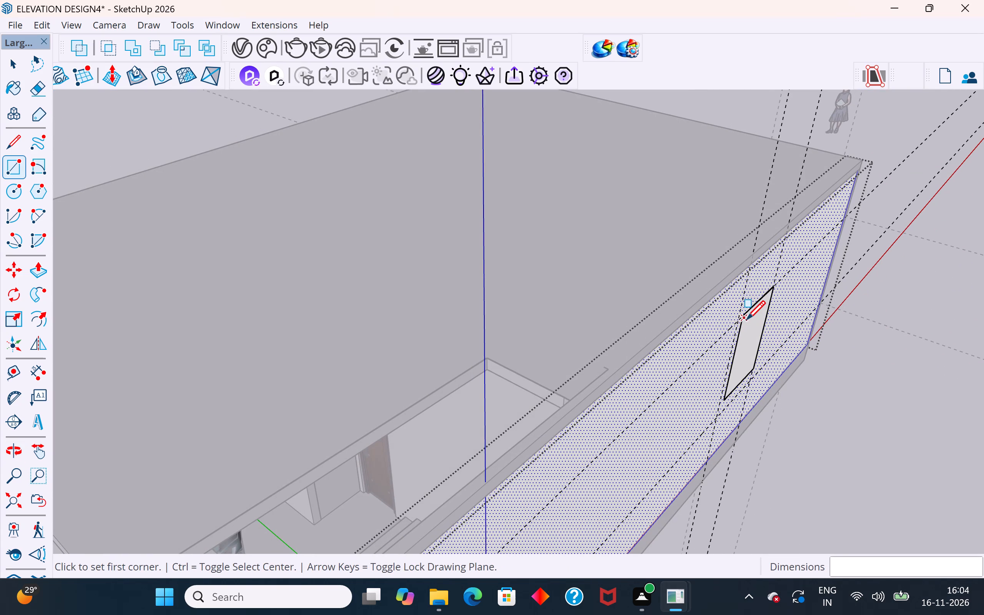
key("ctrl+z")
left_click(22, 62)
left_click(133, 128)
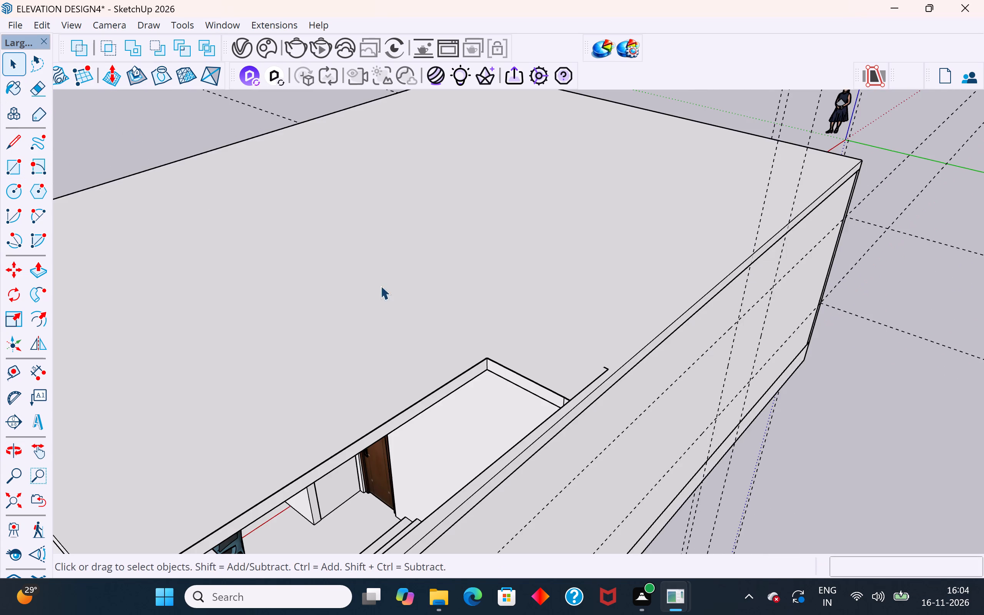
Draw a small upright rectangle on the long wall's face, inside the area bounded by the four guides, and leave the wall group.
middle_click_drag(775, 330, 659, 267)
triple_click(710, 339)
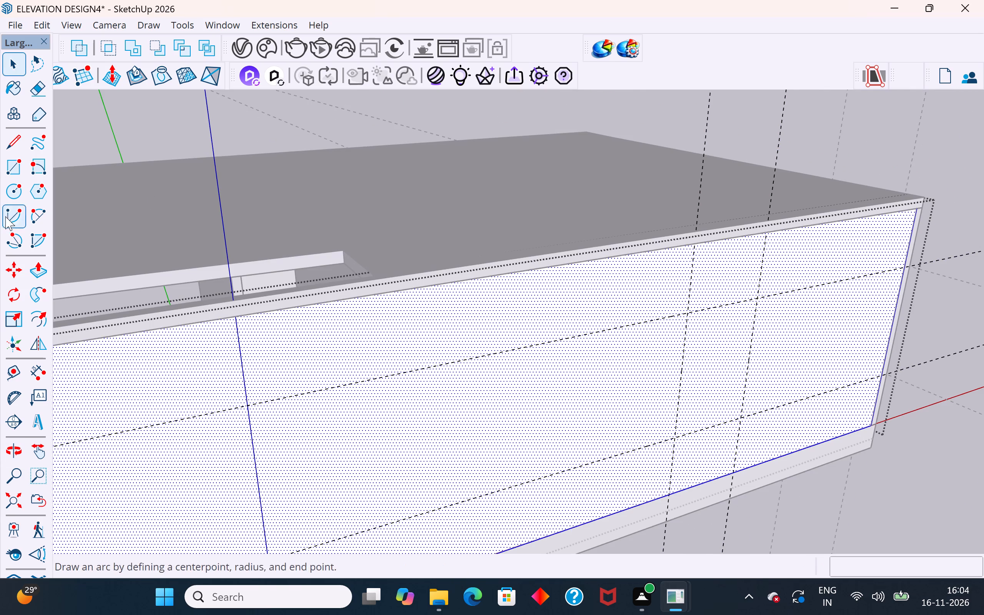
left_click(13, 169)
left_click(750, 318)
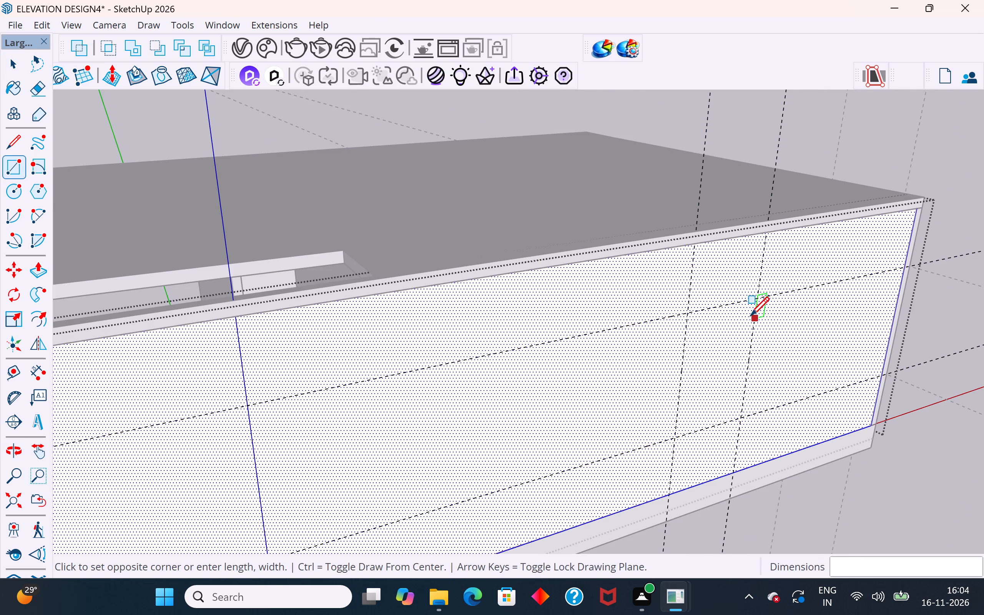
key("Escape")
left_click(732, 322)
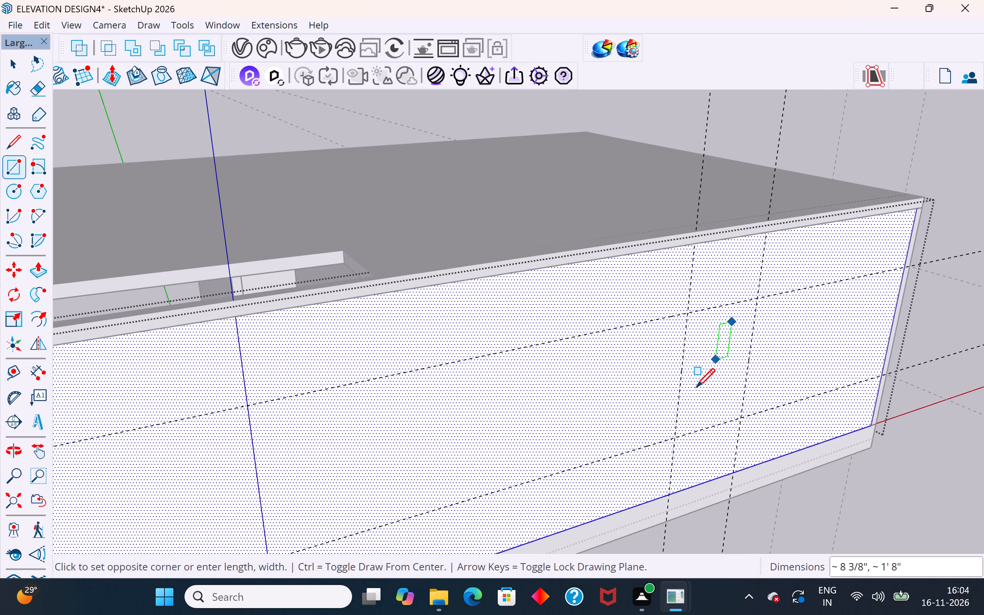
left_click(692, 399)
left_click(11, 68)
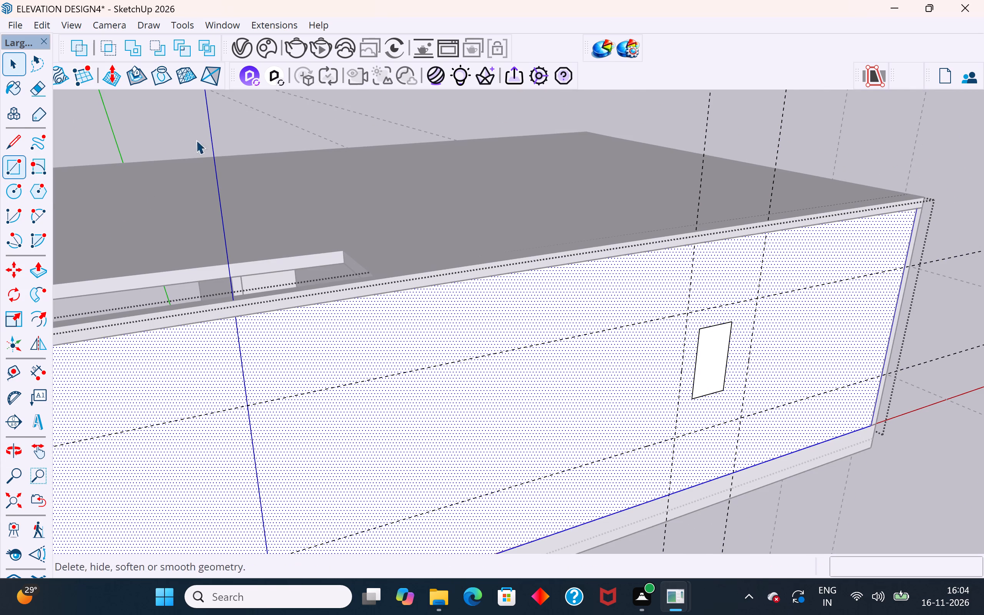
left_click(187, 126)
Push the small upright rectangle on the long wall through the wall's thickness to cut an opening, and leave the wall group.
left_click(705, 358)
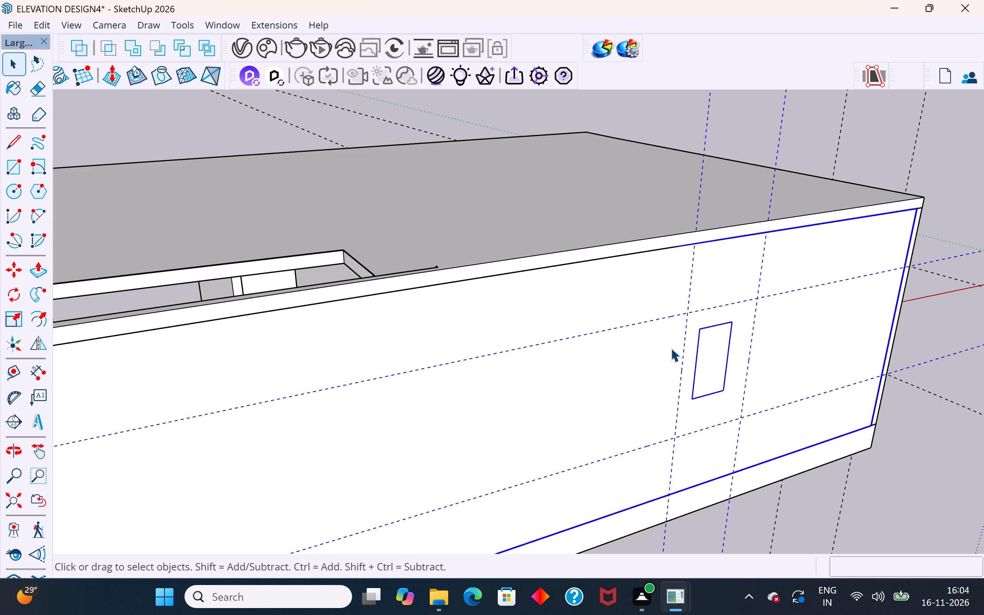
scroll(660, 347, "down", 8)
middle_click_drag(629, 361, 753, 473)
middle_click_drag(760, 439, 753, 394)
scroll(756, 327, "up", 3)
scroll(746, 284, "up", 3)
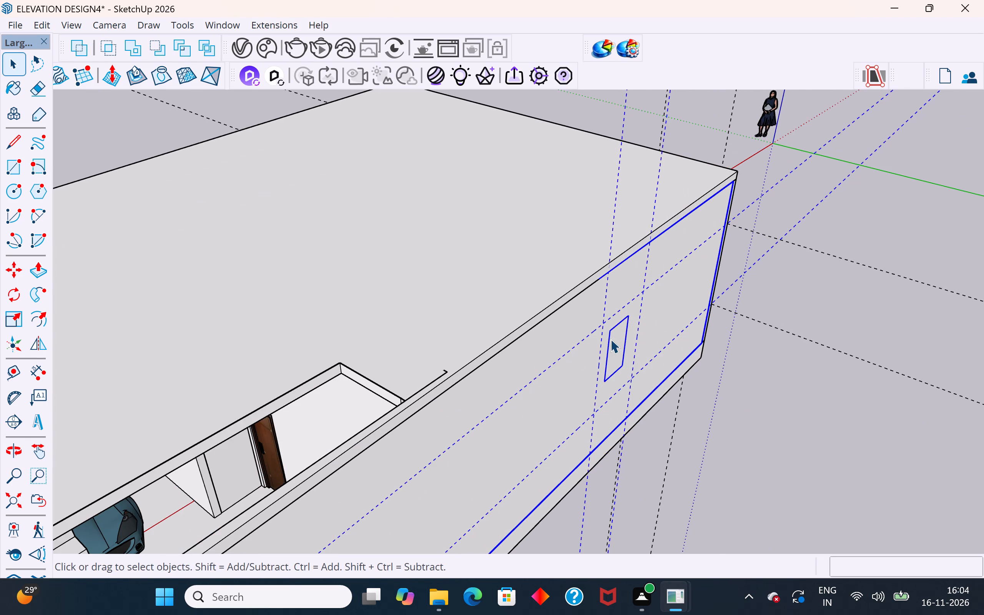
double_click(610, 339)
left_click(621, 341)
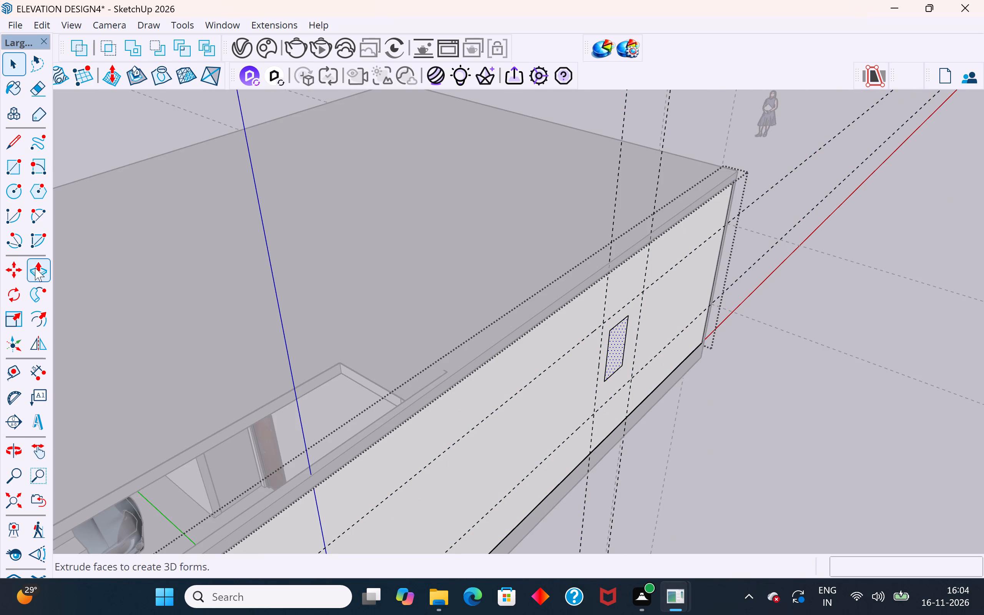
left_click(35, 268)
left_click(608, 328)
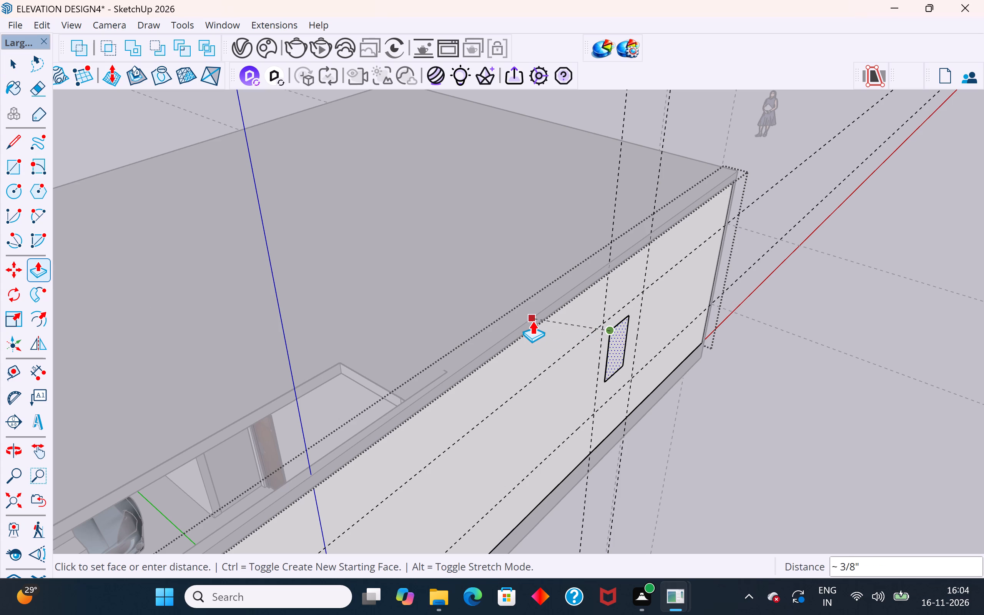
left_click(532, 321)
scroll(651, 333, "up", 4)
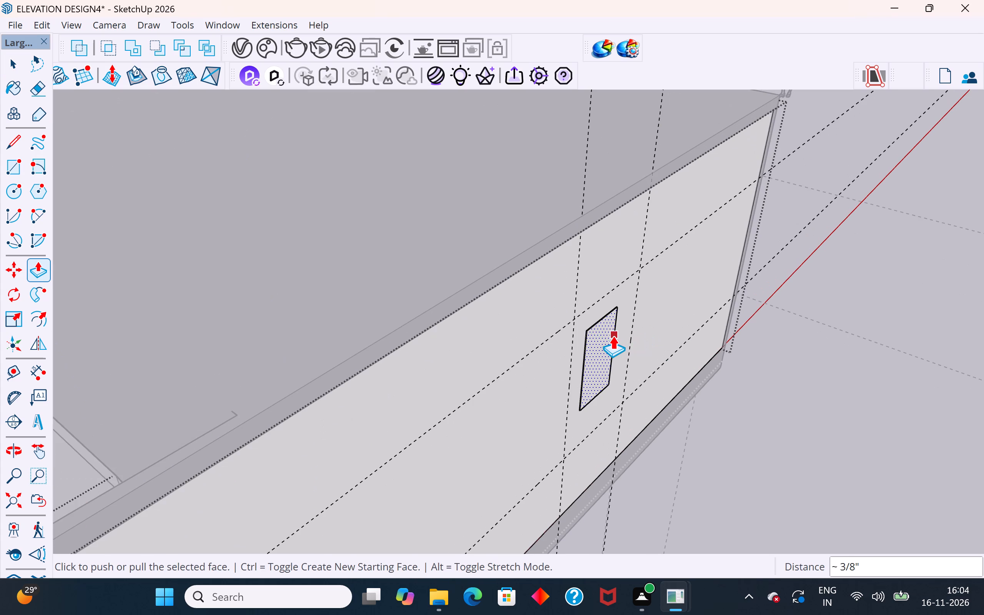
left_click(613, 336)
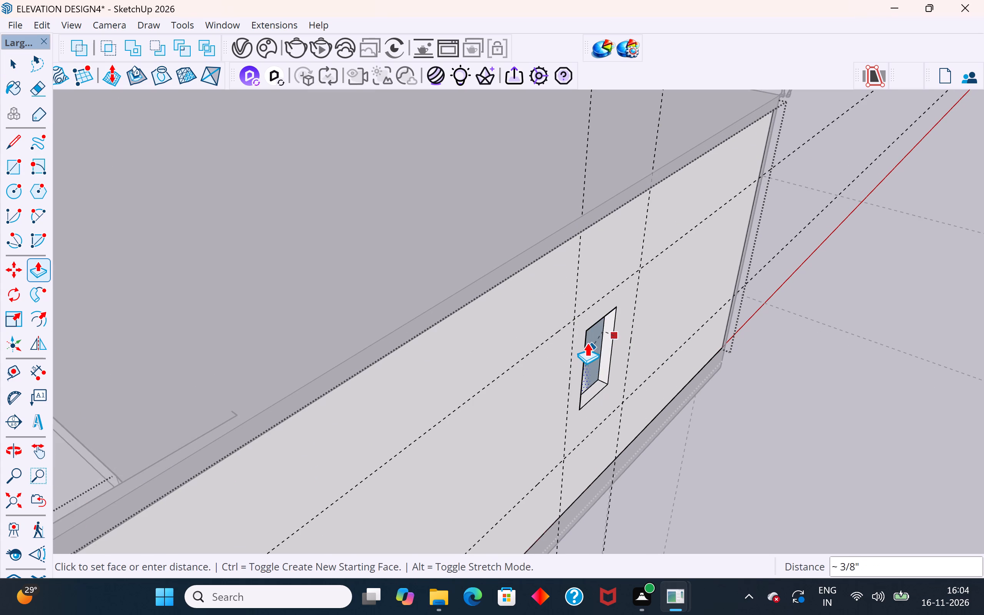
left_click(600, 343)
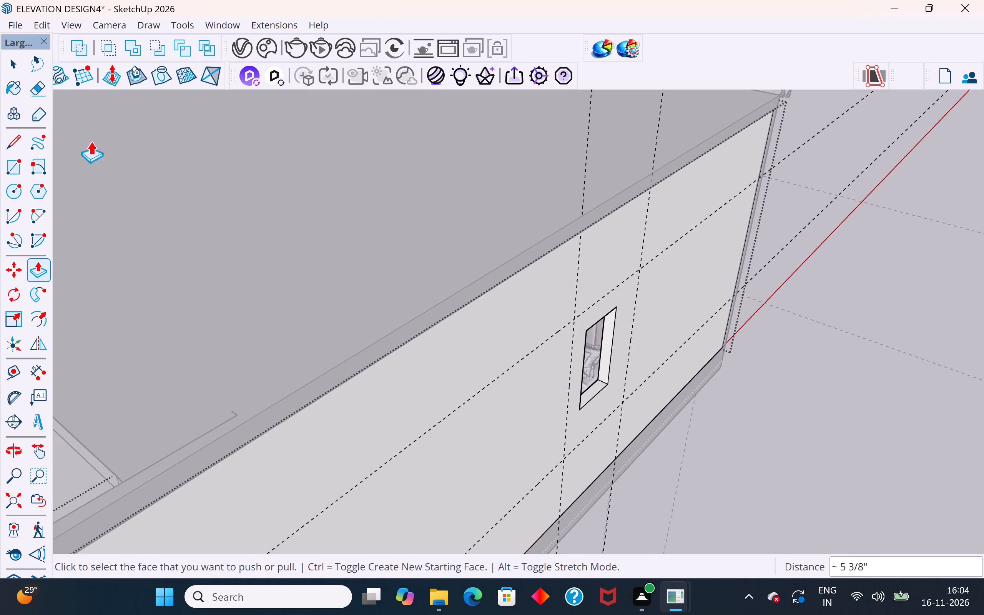
left_click(16, 68)
left_click(806, 354)
Extend the opening's side face nearer the wall's end about 1' 4 1/2" to the adjacent vertical guide, and leave the wall group.
middle_click_drag(701, 385, 519, 220)
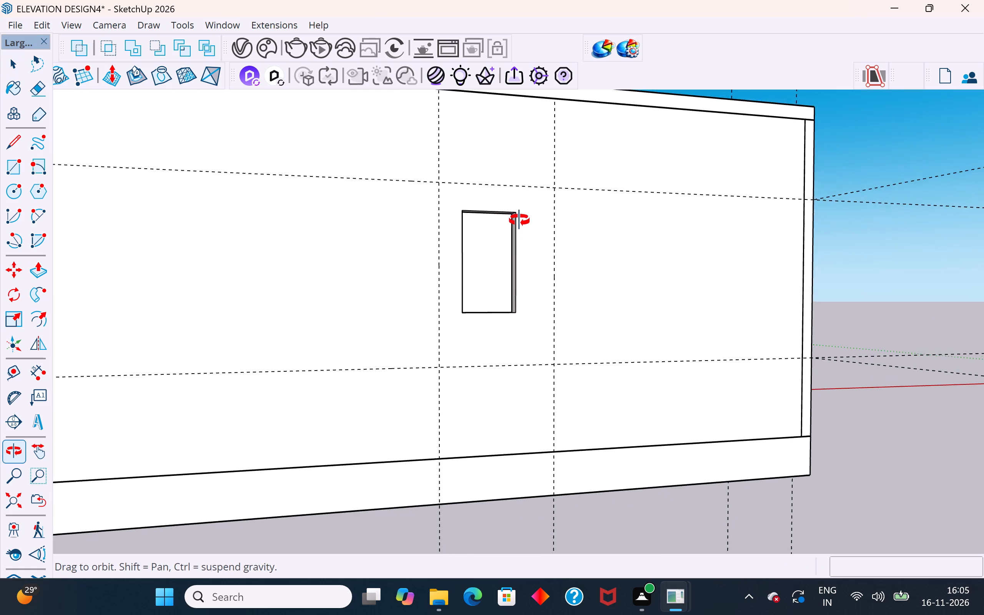
middle_click_drag(519, 220, 556, 243)
scroll(545, 241, "up", 4)
middle_click_drag(525, 307, 547, 321)
scroll(575, 332, "up", 3)
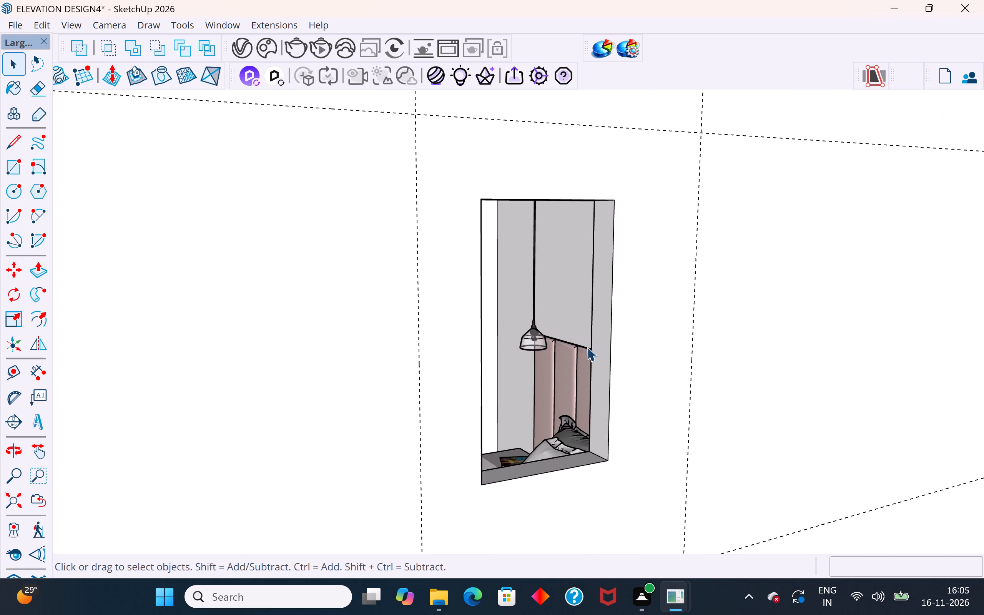
scroll(603, 361, "up", 2)
left_click(603, 361)
scroll(603, 361, "down", 6)
double_click(603, 361)
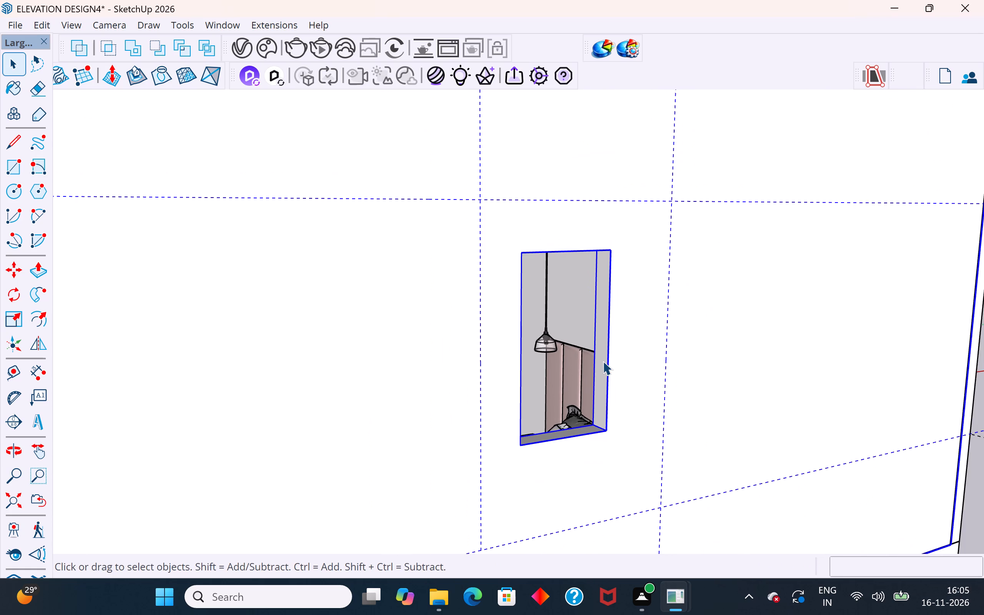
left_click(601, 352)
left_click(44, 273)
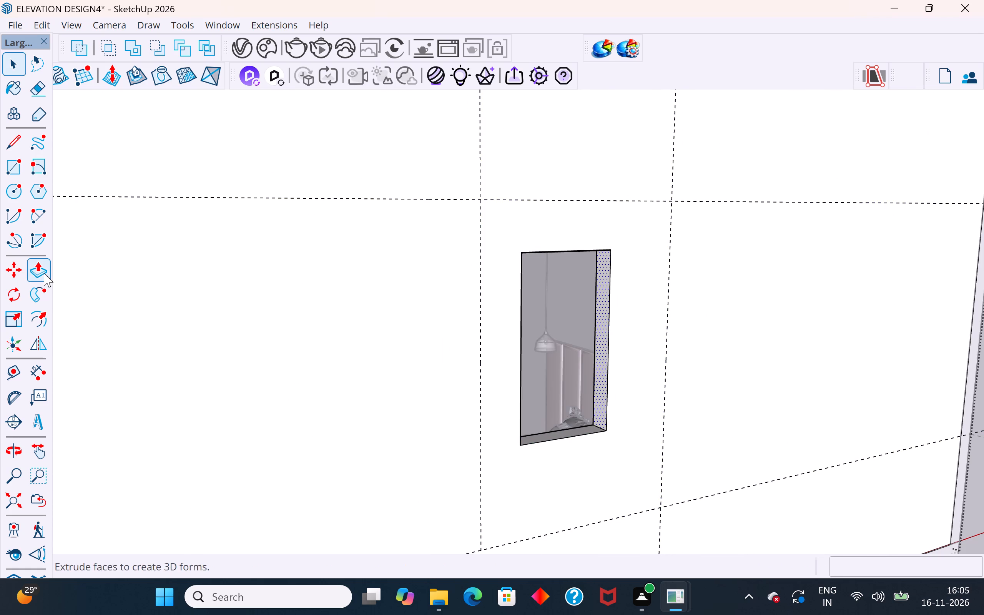
left_click(606, 429)
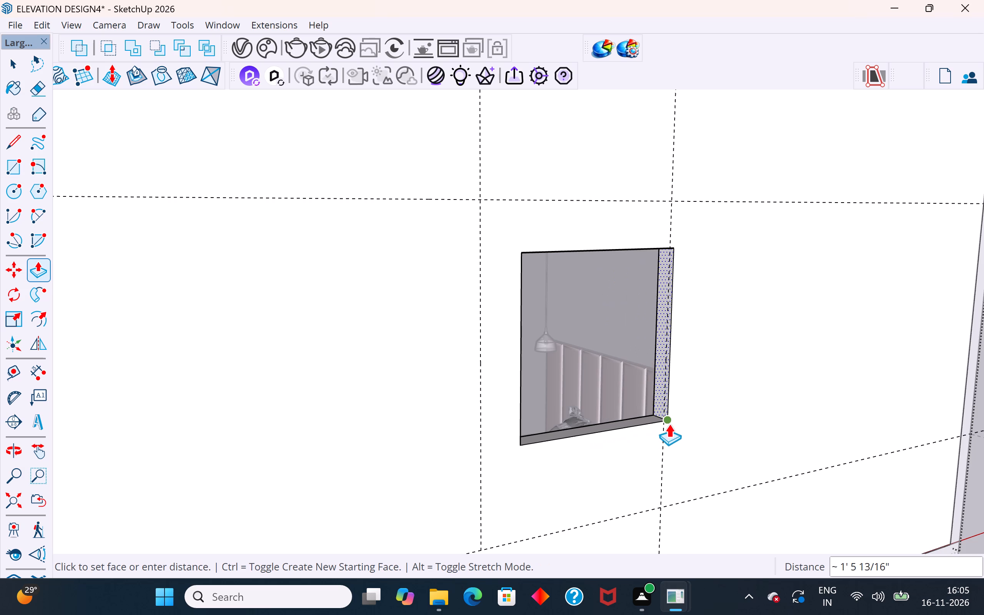
left_click(664, 424)
middle_click_drag(642, 455, 420, 496)
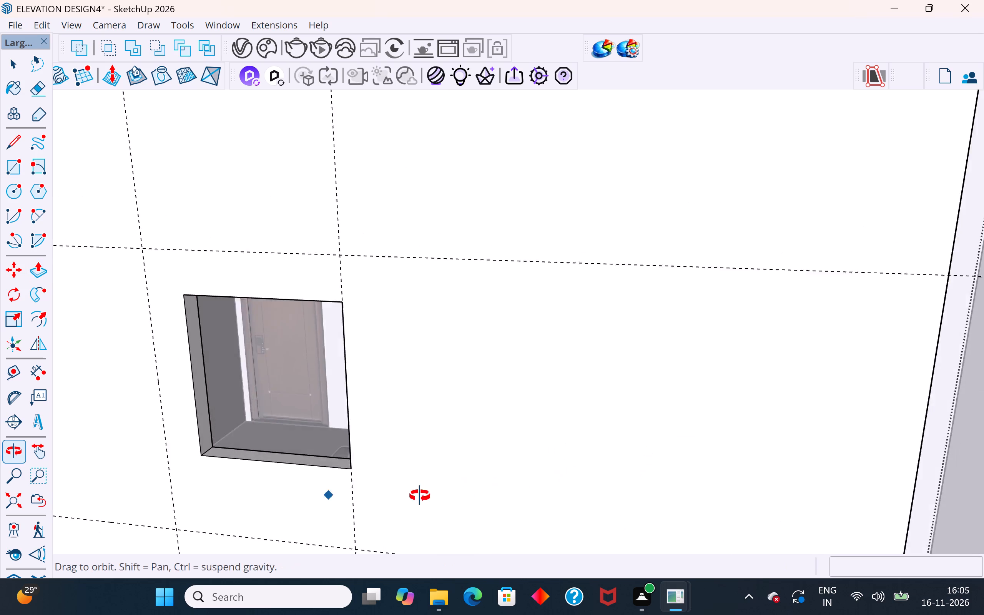
middle_click_drag(420, 496, 419, 497)
scroll(745, 494, "down", 5)
middle_click_drag(745, 494, 683, 481)
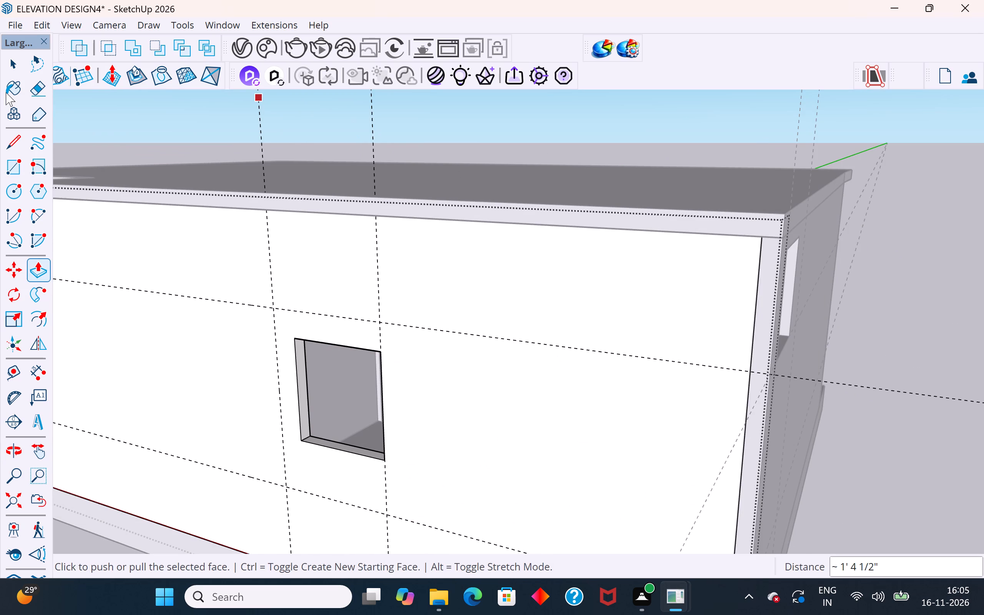
left_click(11, 64)
left_click(106, 110)
Extend the opening's opposite side face about 9 1/4" to the other vertical guide, and leave the wall group.
scroll(551, 218, "down", 4)
middle_click_drag(457, 300, 454, 242)
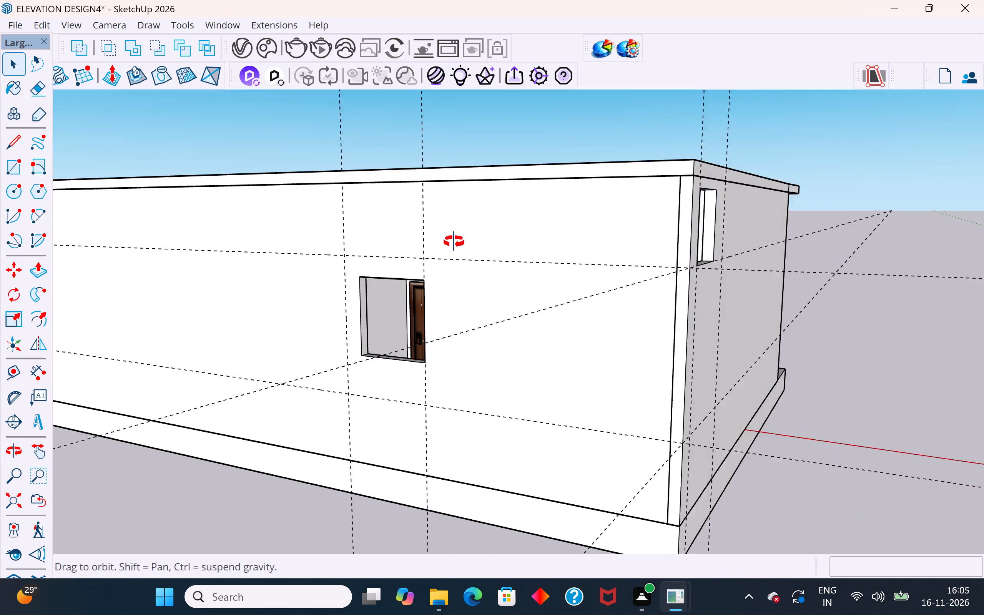
middle_click_drag(454, 242, 445, 255)
scroll(335, 289, "up", 7)
left_click(368, 293)
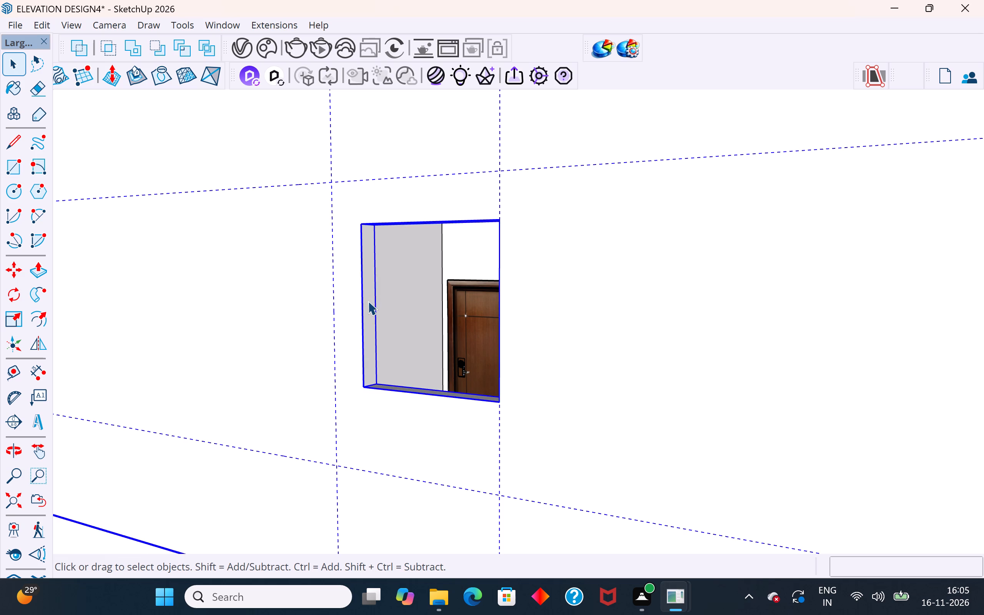
double_click(368, 301)
triple_click(368, 301)
left_click(366, 314)
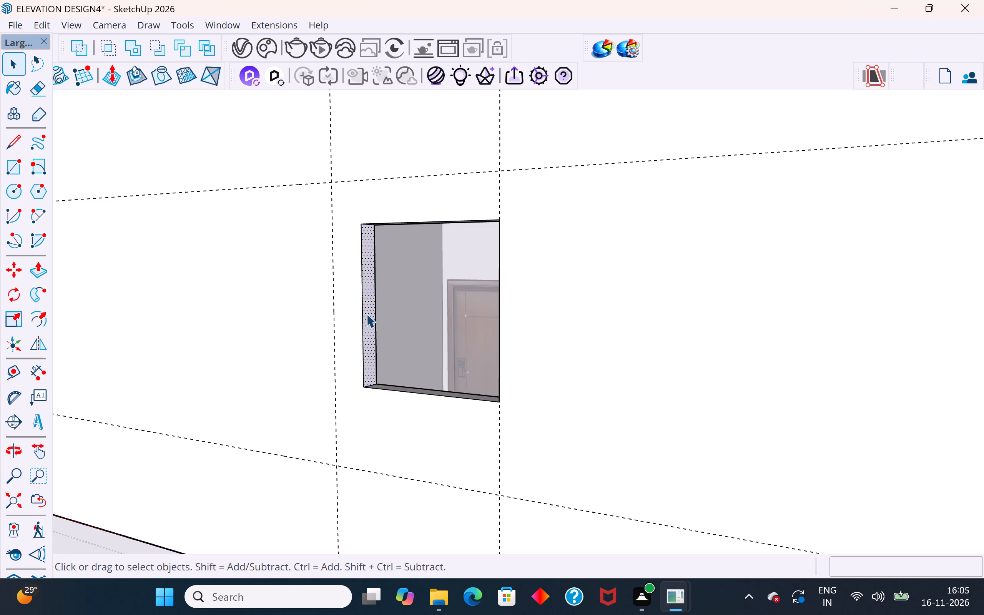
left_click(40, 275)
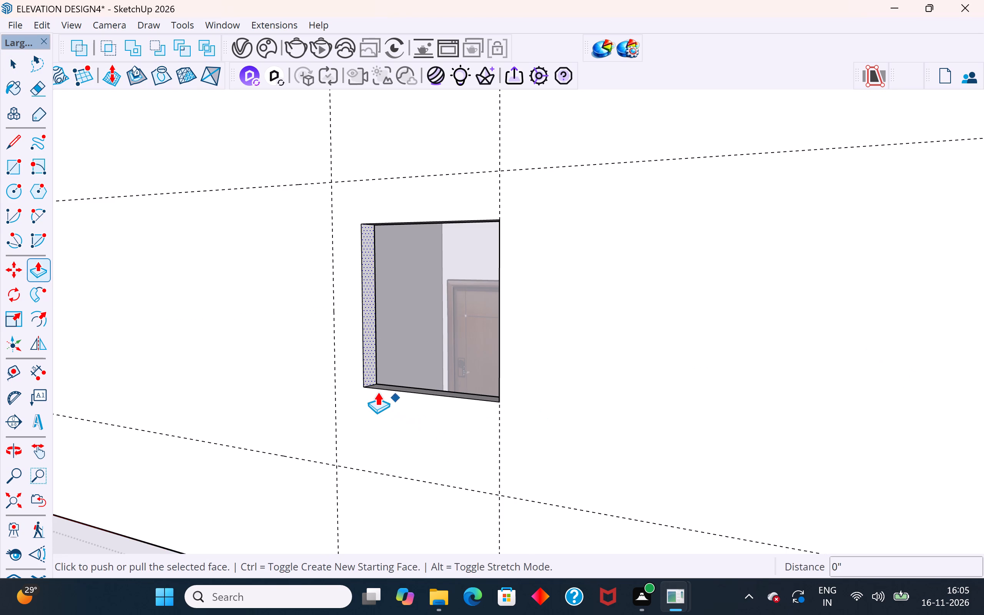
left_click(364, 387)
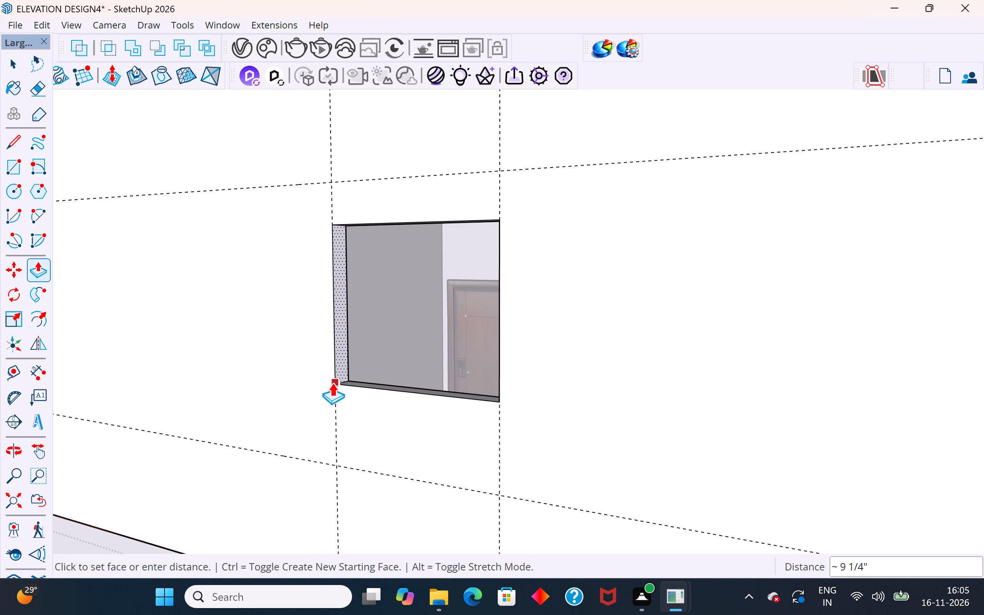
left_click(332, 382)
scroll(471, 485, "down", 8)
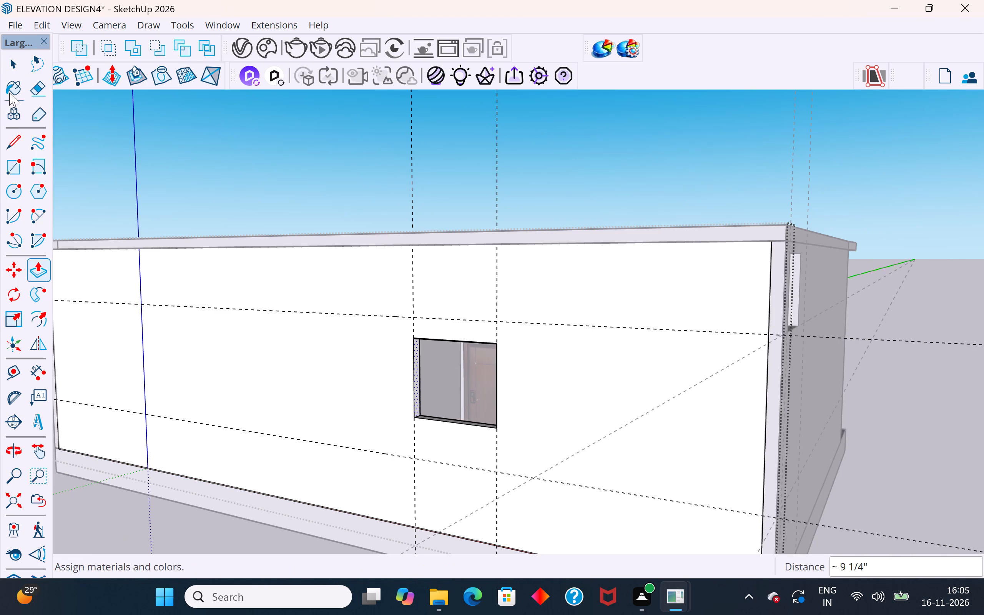
left_click(10, 66)
left_click(284, 125)
Raise the opening's top face about 10 1/2" to the upper horizontal guide, and leave the wall group.
middle_click_drag(464, 288, 520, 119)
scroll(525, 130, "up", 3)
scroll(535, 432, "down", 4)
scroll(520, 209, "up", 2)
scroll(514, 316, "down", 3)
middle_click_drag(531, 247, 532, 192)
scroll(532, 191, "up", 7)
left_click(529, 226)
double_click(529, 226)
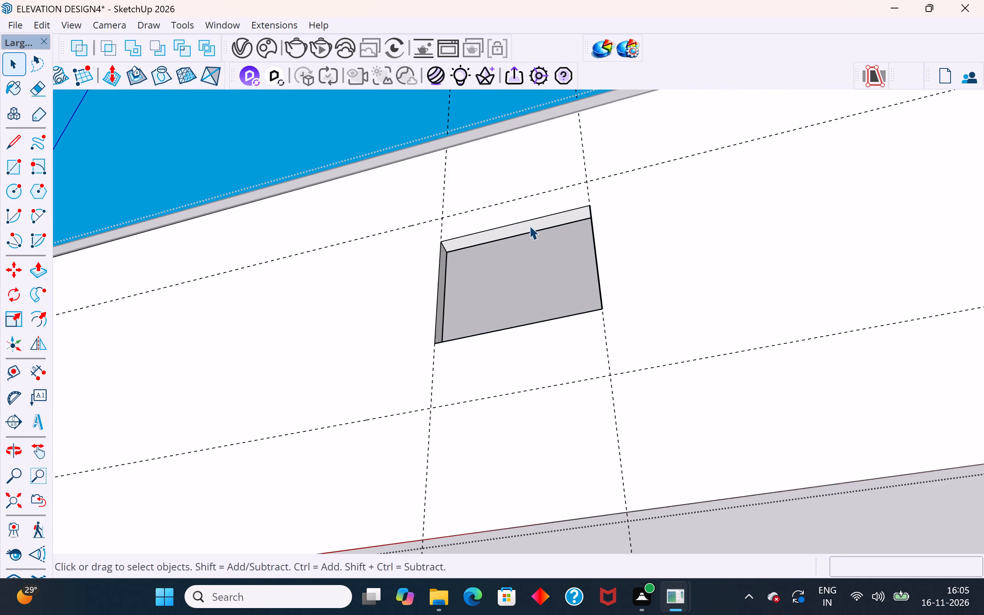
left_click(544, 221)
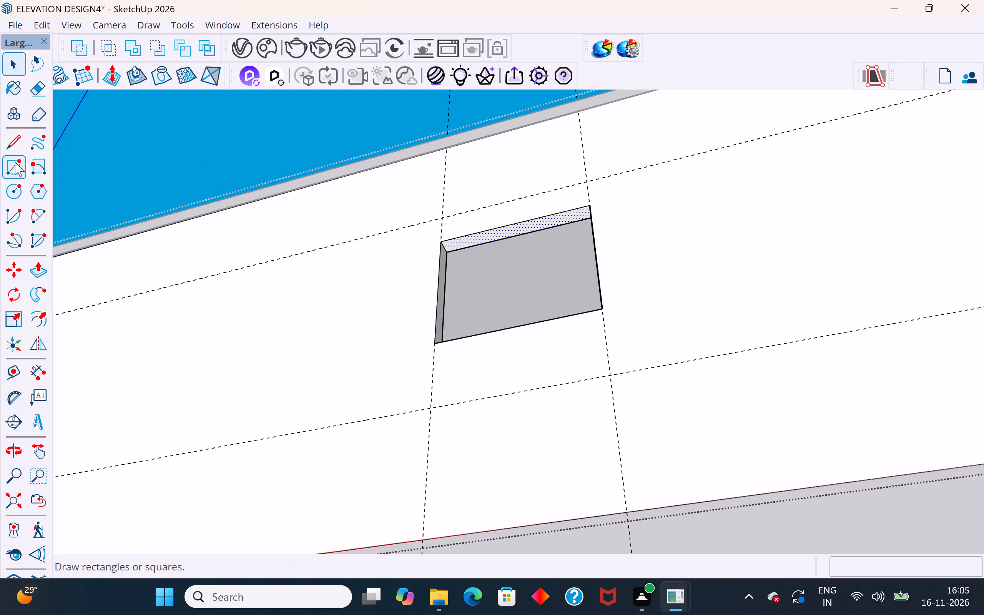
left_click(34, 265)
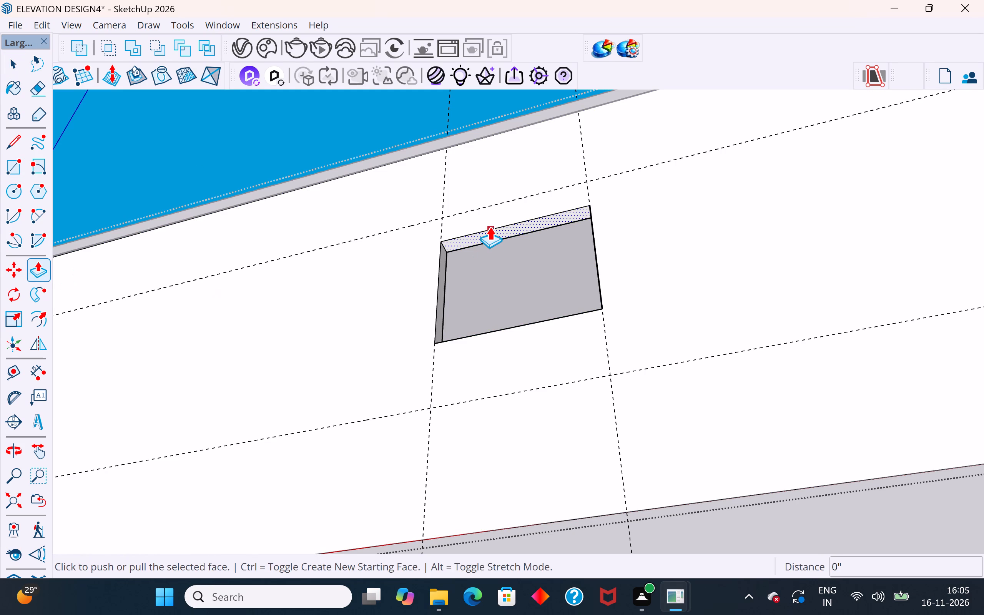
left_click(490, 226)
scroll(490, 201, "up", 1)
middle_click_drag(490, 201, 552, 322)
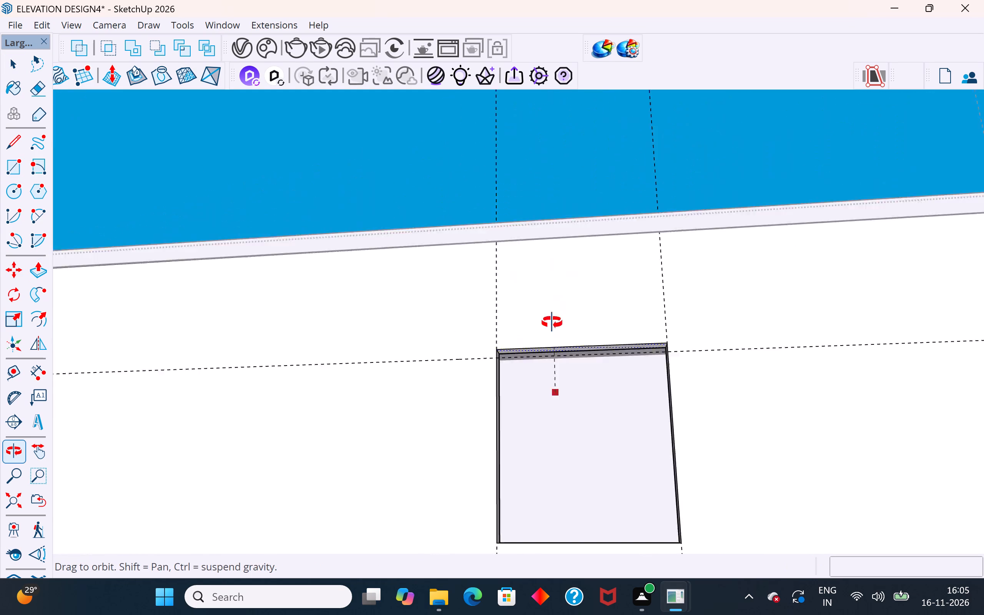
middle_click_drag(552, 322, 596, 411)
left_click(602, 470)
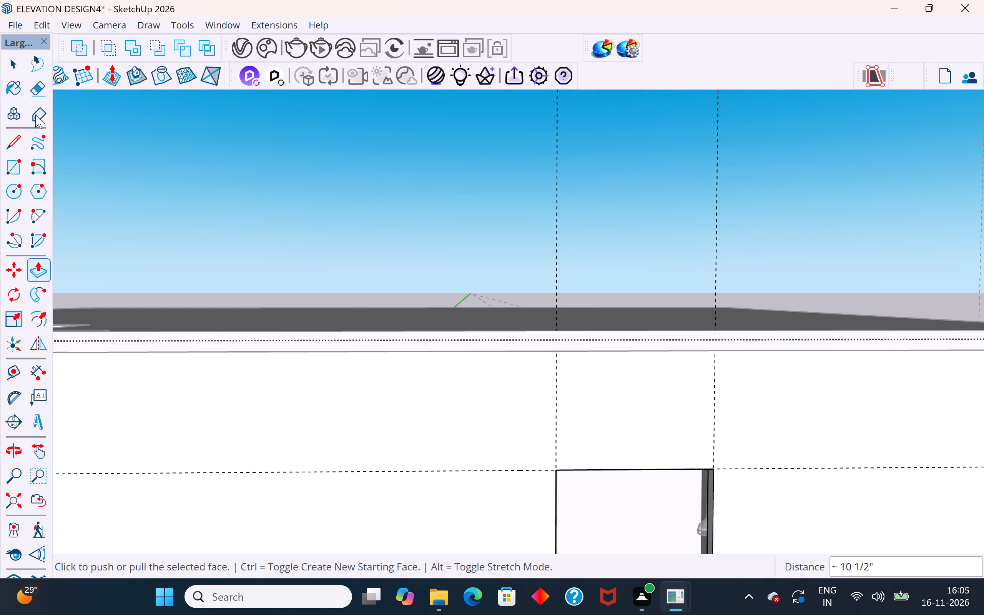
left_click(18, 65)
left_click(372, 200)
Lower the opening's sill face about 1' 9 1/4" to the lower horizontal guide, and leave the wall group.
scroll(368, 202, "down", 10)
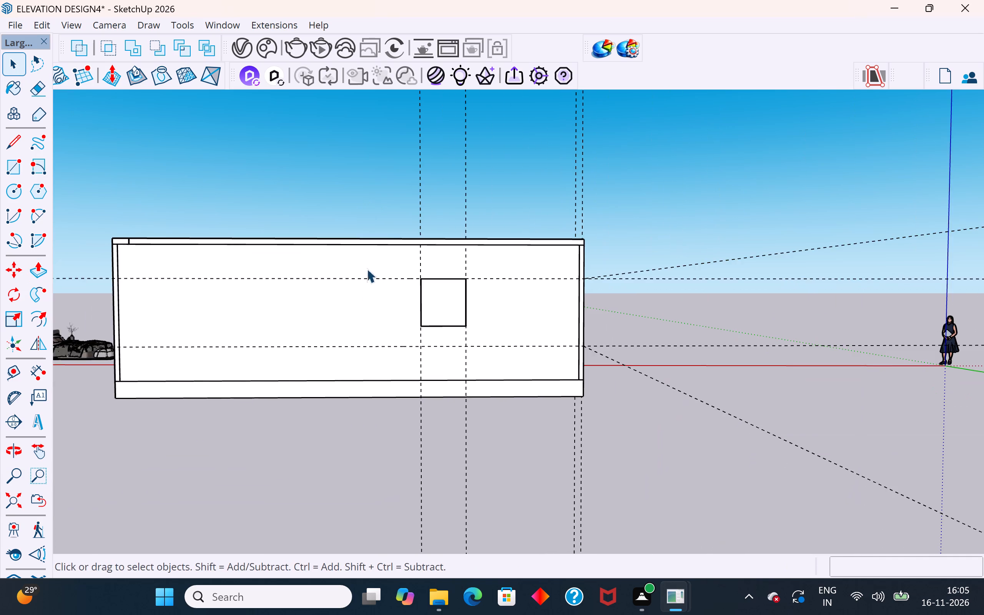
middle_click_drag(371, 281, 376, 339)
scroll(422, 398, "up", 3)
middle_click_drag(457, 391, 442, 423)
scroll(450, 406, "up", 4)
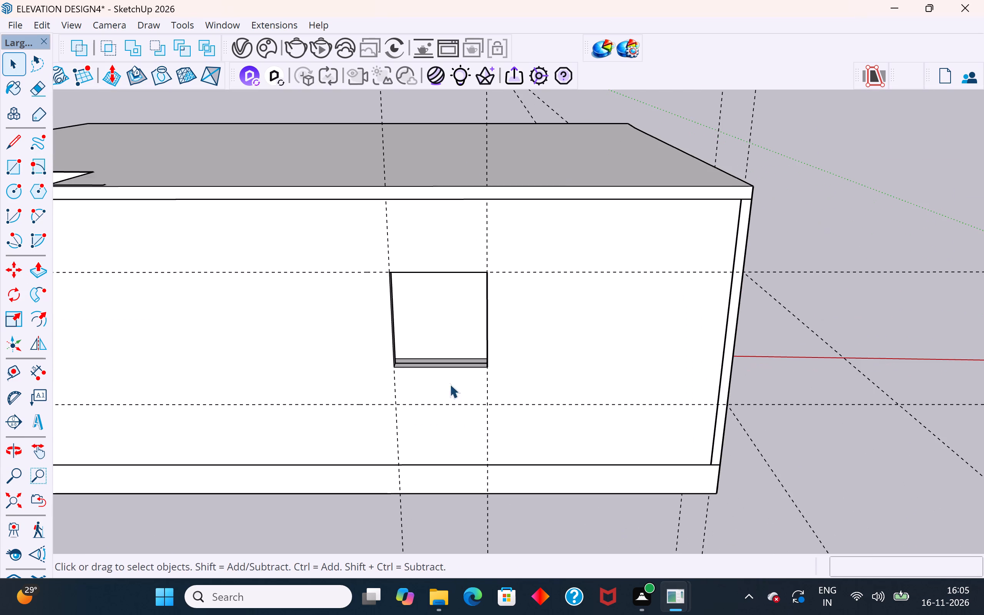
middle_click_drag(450, 384, 417, 383)
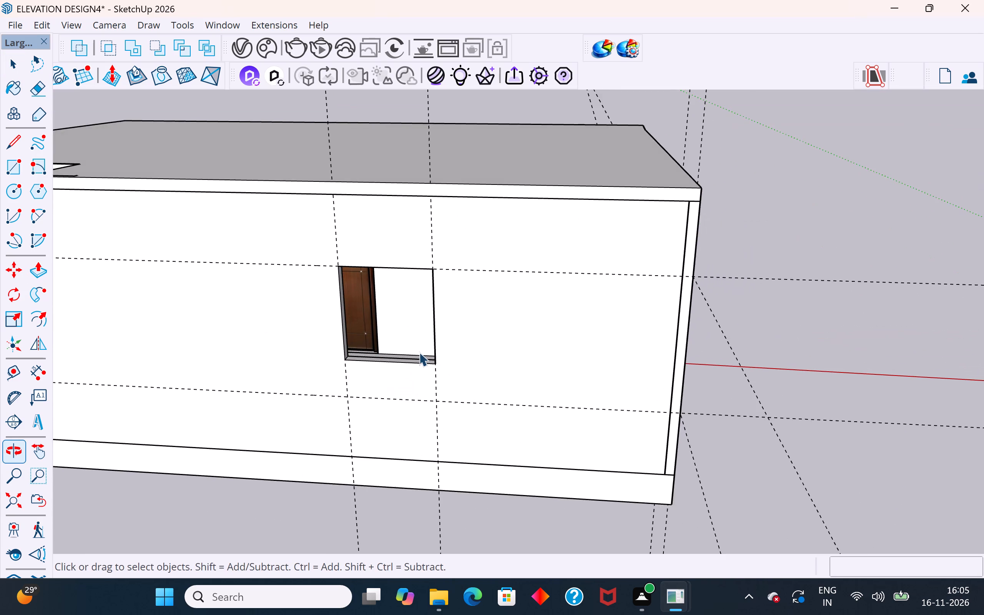
scroll(419, 352, "up", 4)
middle_click_drag(501, 297, 481, 349)
scroll(592, 233, "down", 3)
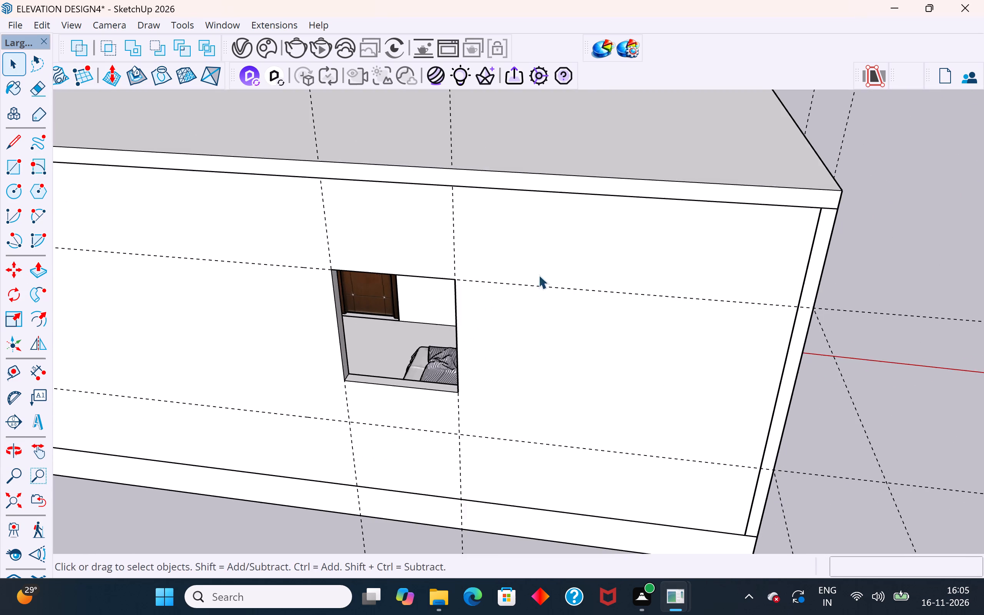
middle_click_drag(504, 314, 470, 376)
scroll(407, 436, "up", 3)
triple_click(407, 436)
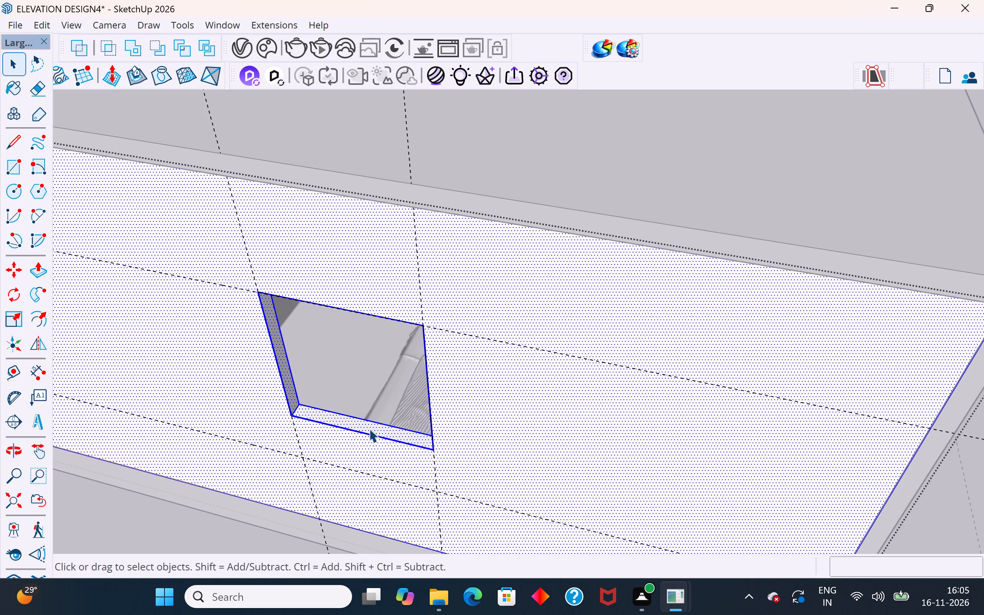
left_click(368, 424)
left_click(38, 273)
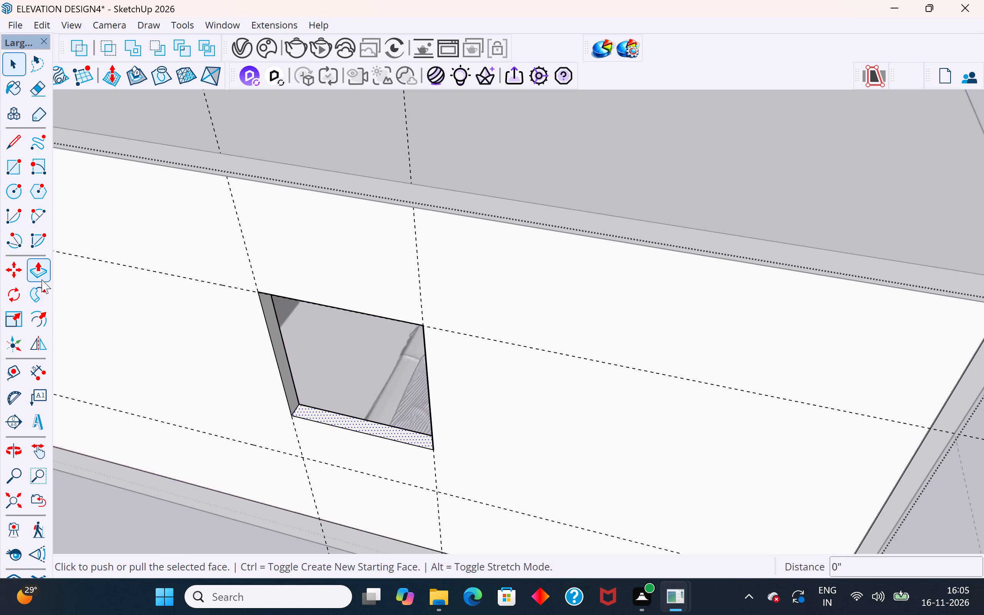
left_click(301, 414)
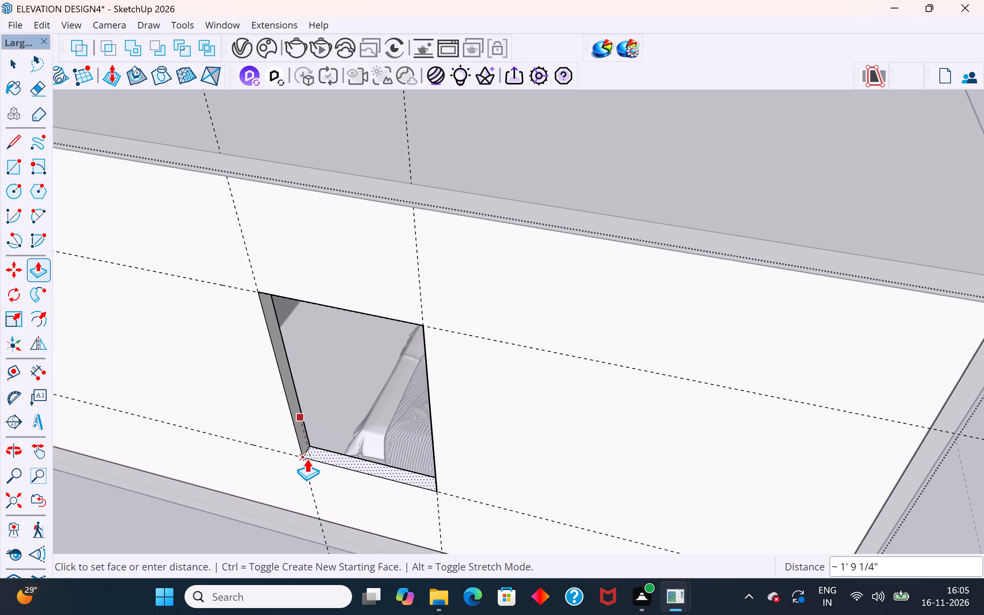
left_click(307, 459)
middle_click_drag(488, 392, 597, 332)
middle_click_drag(580, 362, 658, 307)
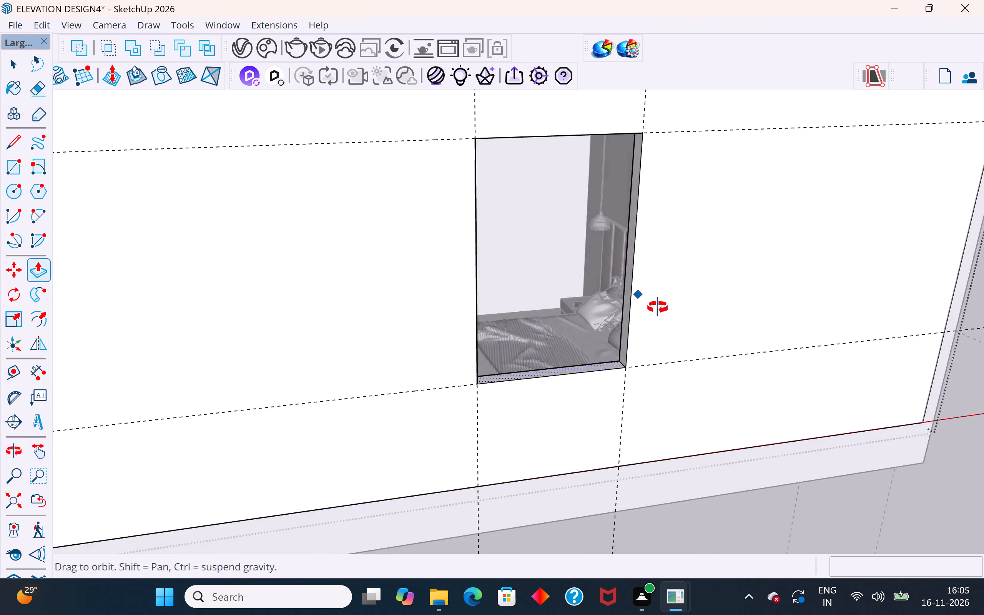
middle_click_drag(658, 307, 573, 334)
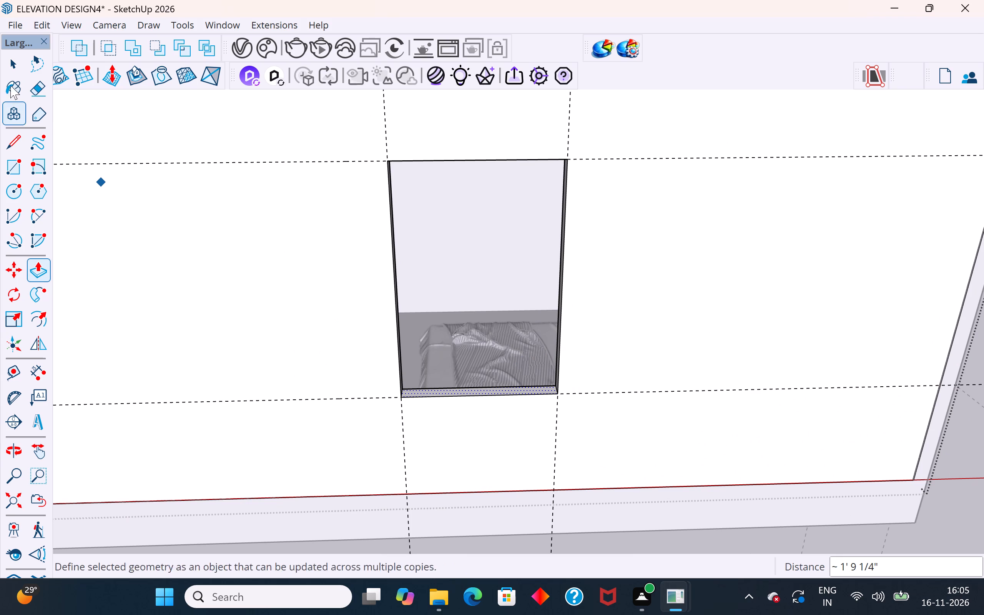
left_click(16, 57)
scroll(518, 271, "down", 7)
left_click(642, 437)
middle_click_drag(776, 390, 840, 334)
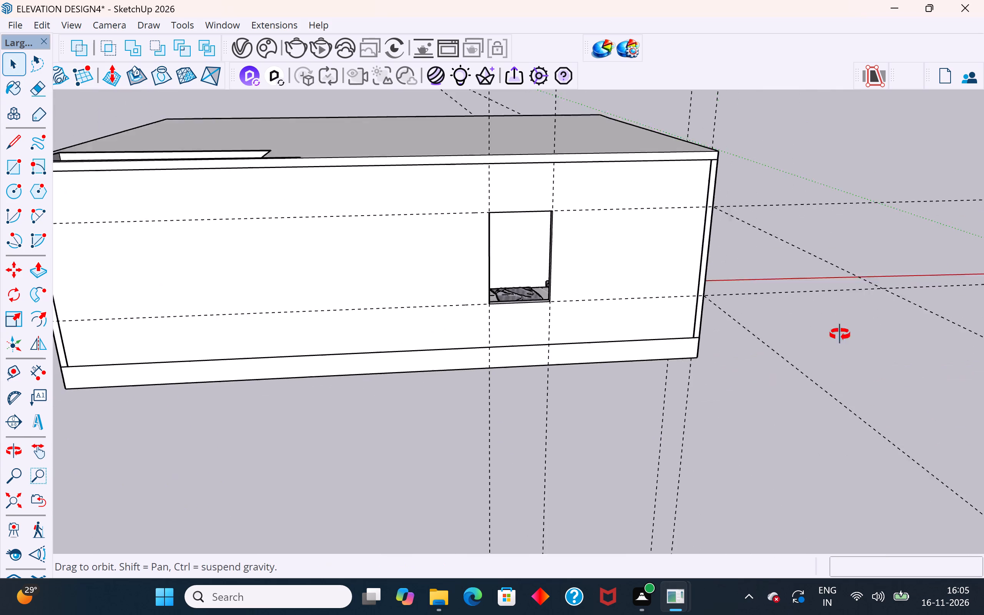
Place a vertical guide 1' outside the window opening's side edge that is farther from the long wall's near corner.
middle_click_drag(840, 334, 617, 419)
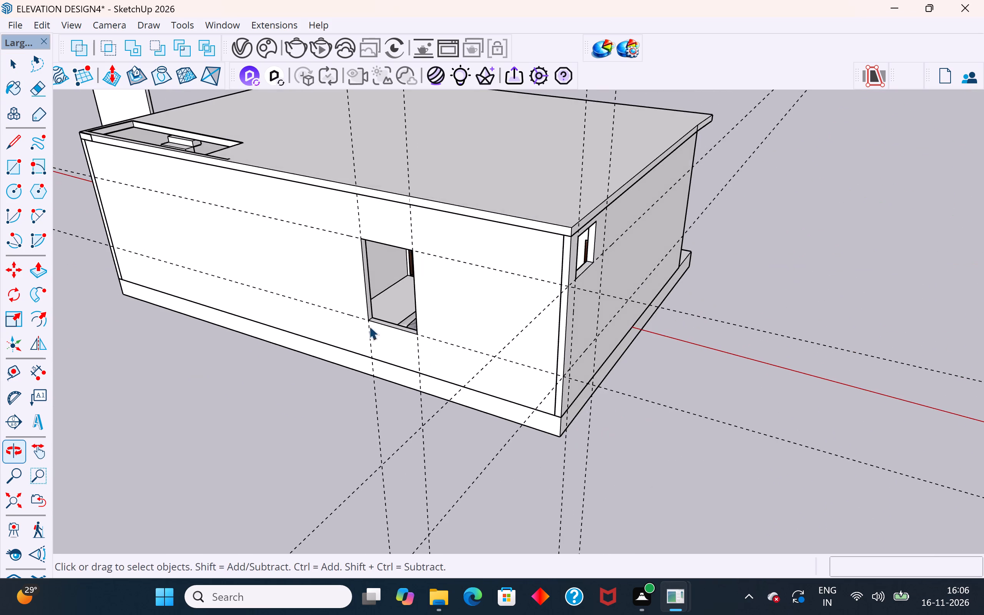
scroll(335, 285, "up", 4)
left_click(385, 301)
scroll(385, 301, "up", 3)
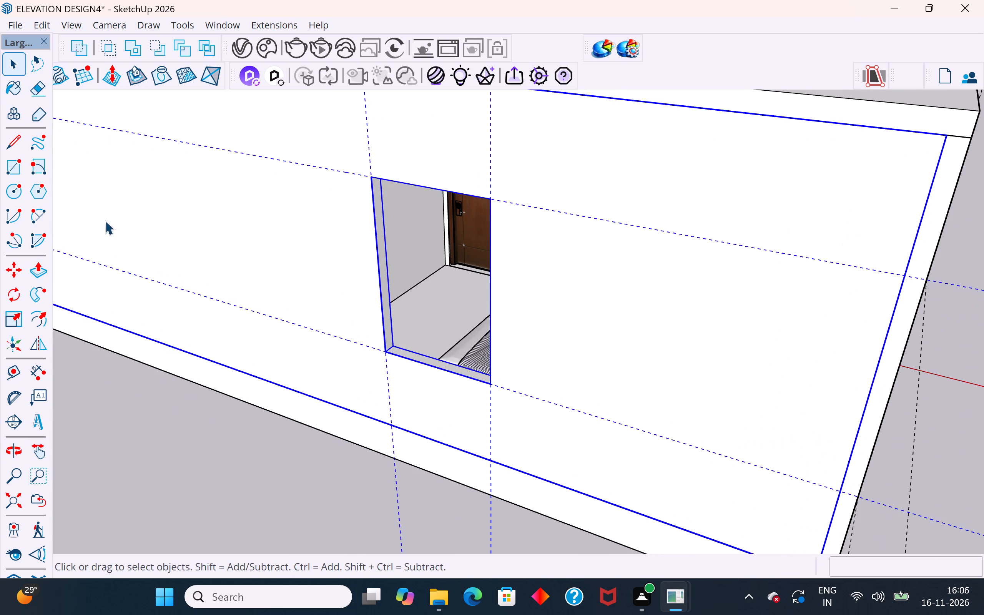
left_click(194, 464)
scroll(411, 421, "down", 2)
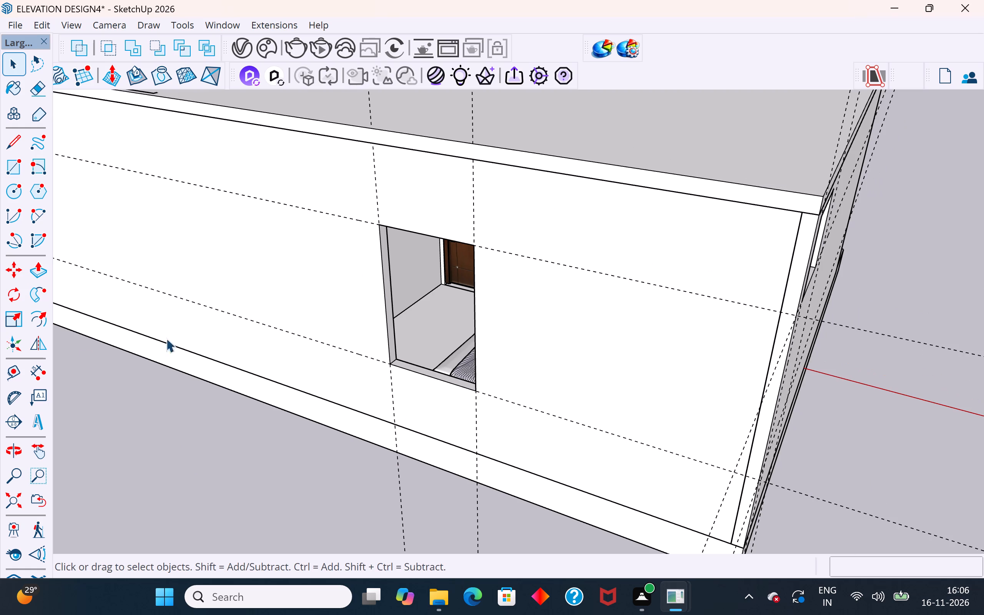
left_click(12, 371)
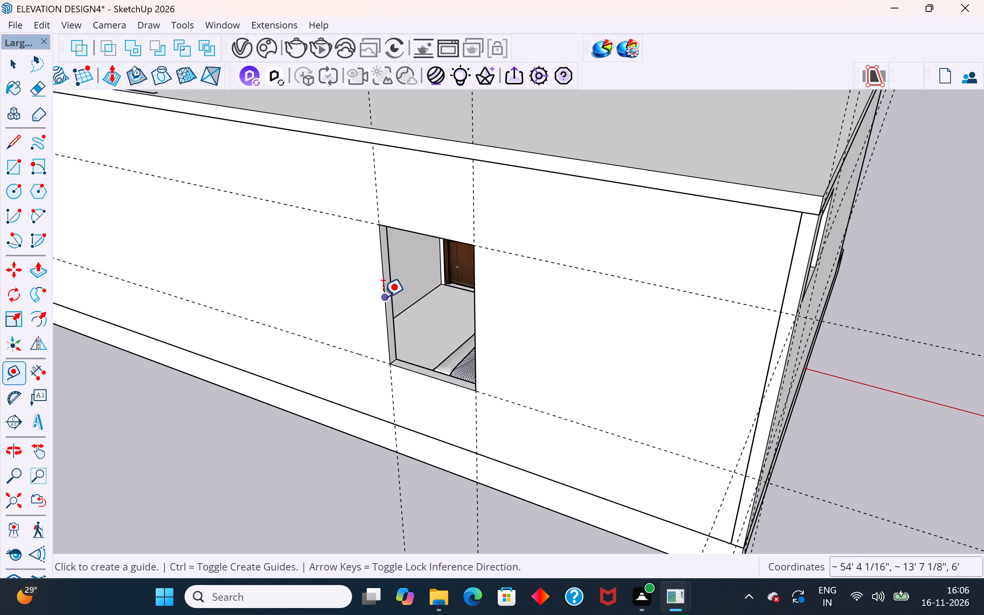
left_click(383, 297)
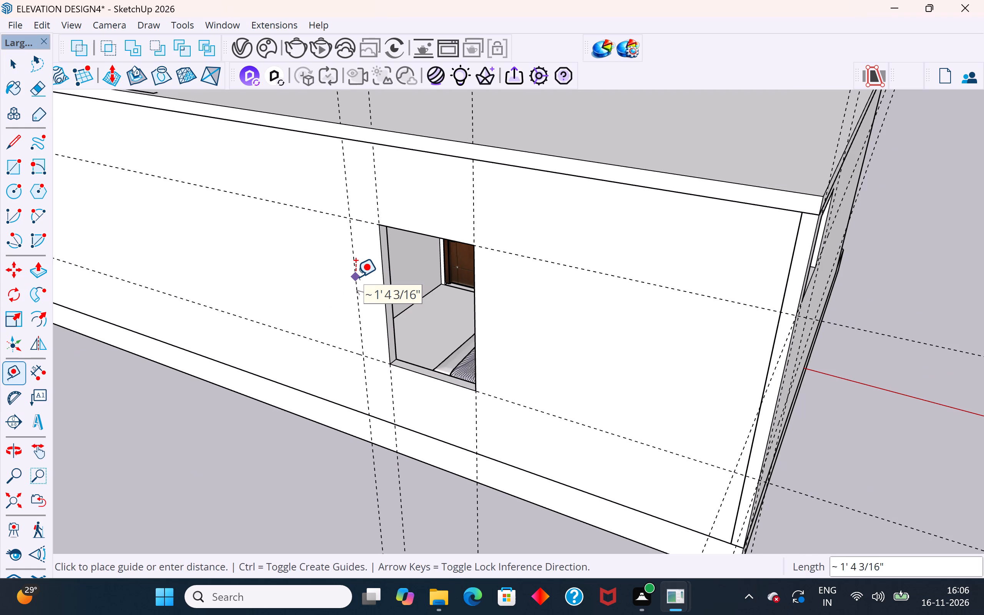
type("1'")
key("Return")
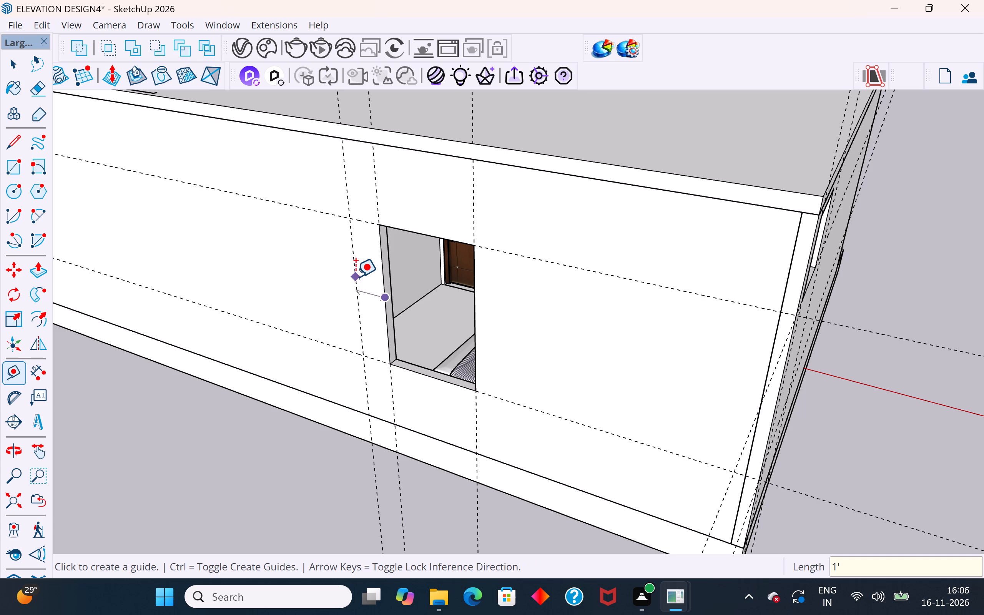
left_click(12, 69)
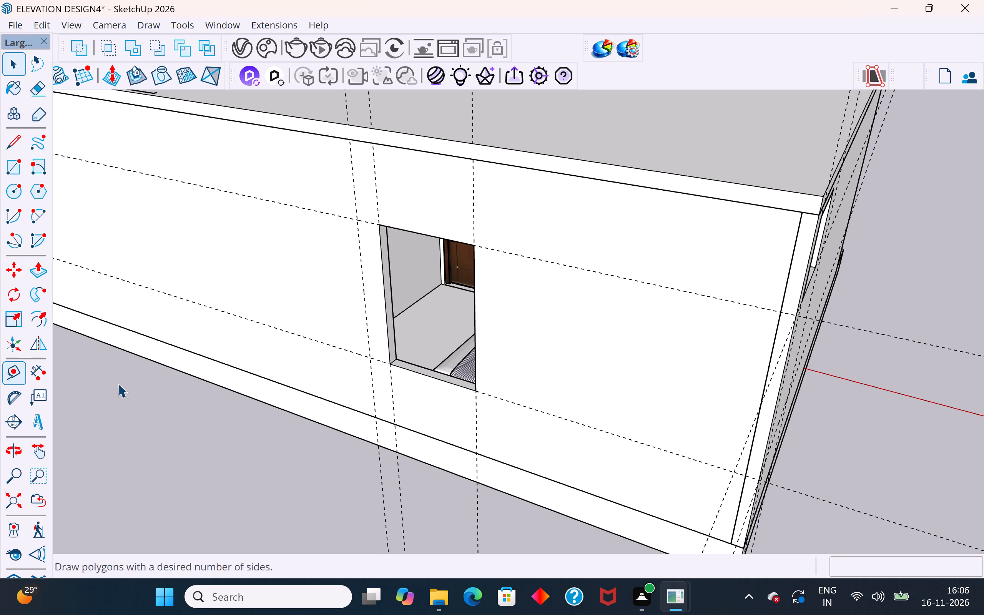
left_click(118, 384)
Inside the wall group, push the opening's side face 1' outward to the new vertical guide, and leave the group.
scroll(394, 292, "up", 3)
left_click(379, 276)
left_click(384, 261)
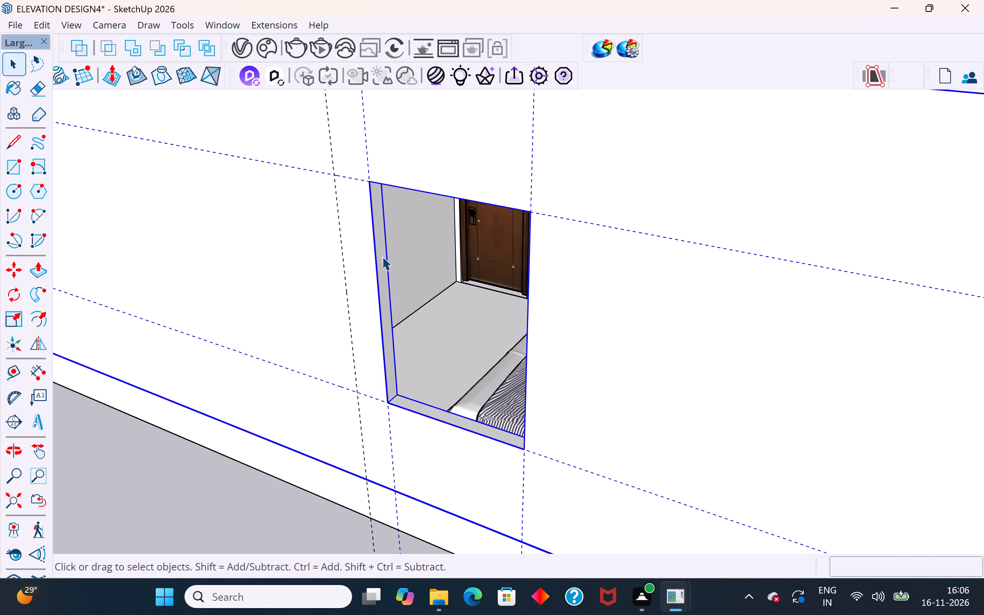
double_click(382, 254)
left_click(377, 253)
left_click(382, 260)
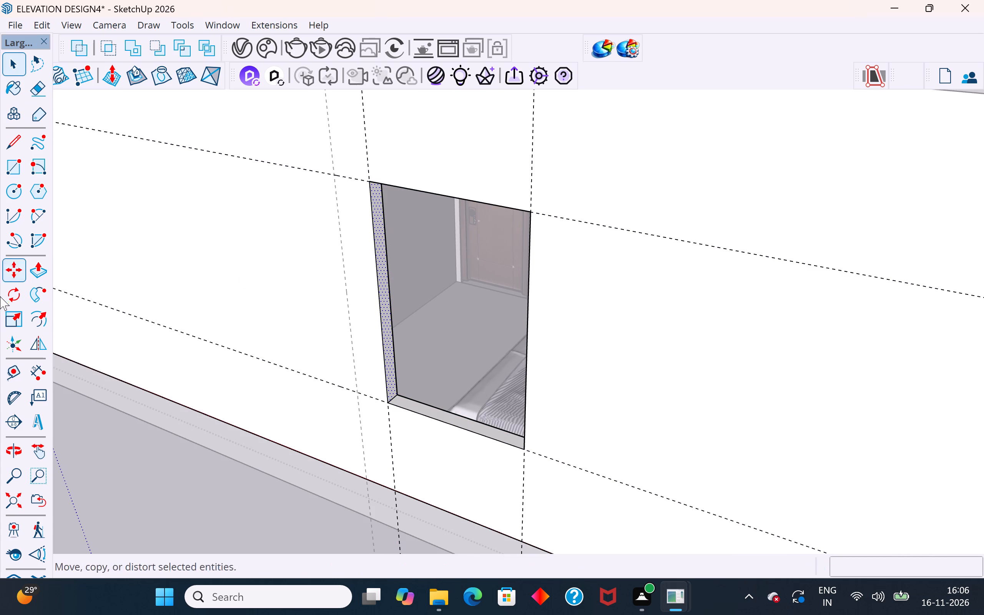
left_click(40, 271)
left_click(388, 403)
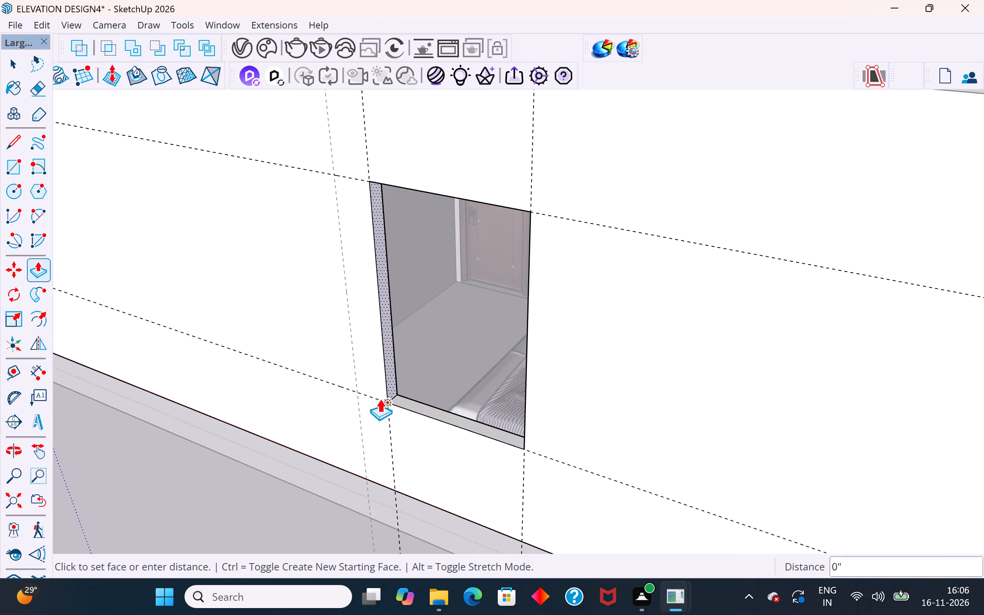
left_click(358, 392)
left_click(13, 65)
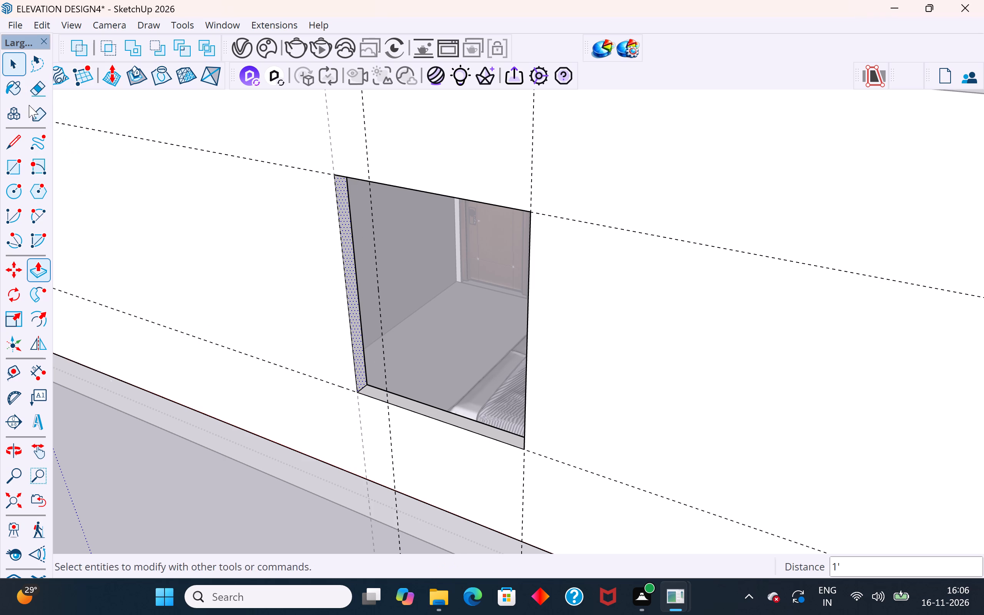
left_click(138, 476)
Delete all the guides in the model.
scroll(566, 330, "down", 18)
middle_click_drag(785, 499, 822, 422)
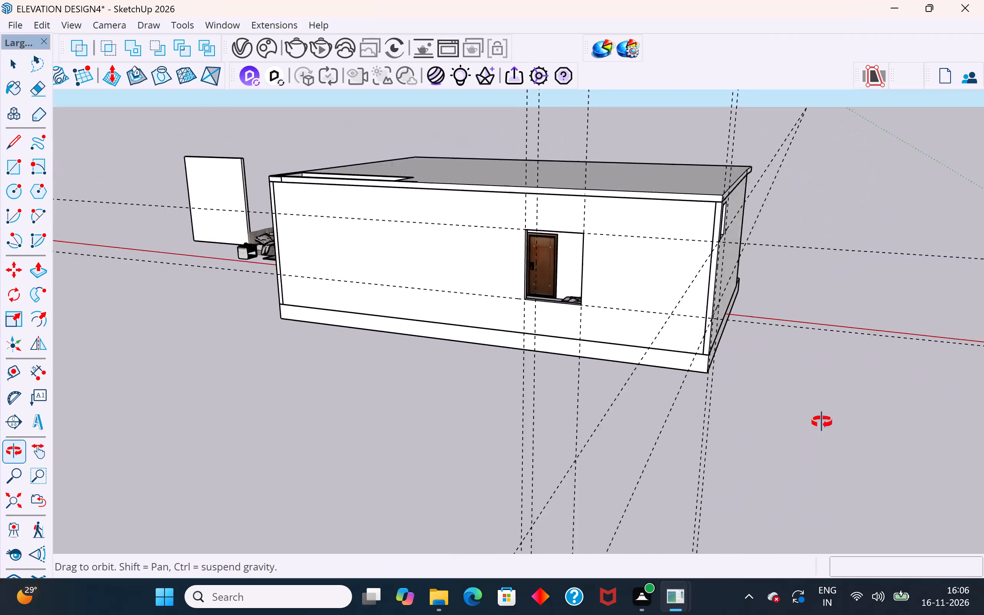
middle_click_drag(822, 422, 751, 437)
scroll(648, 307, "down", 11)
middle_click_drag(662, 340, 680, 406)
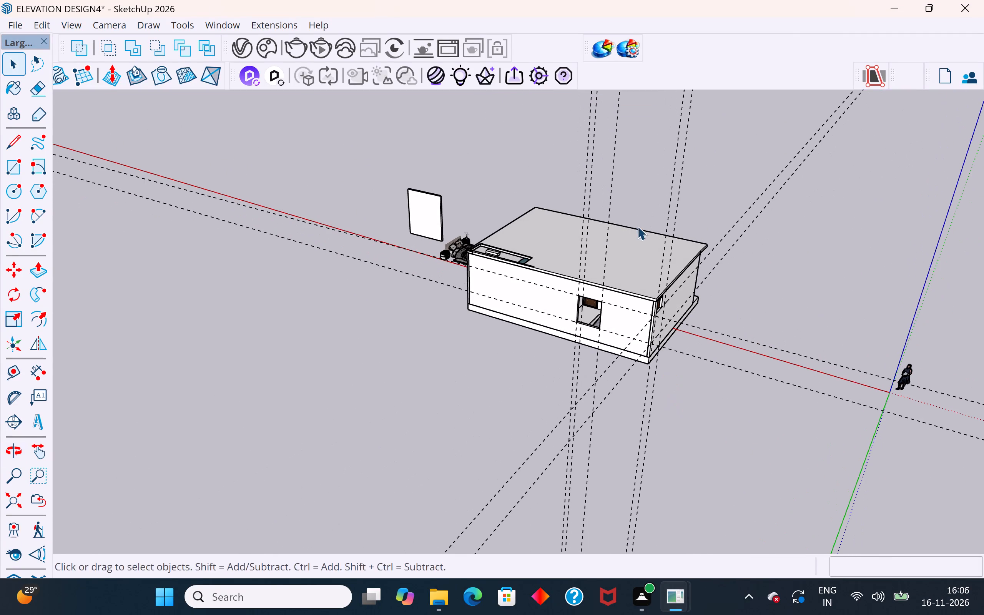
left_click(42, 23)
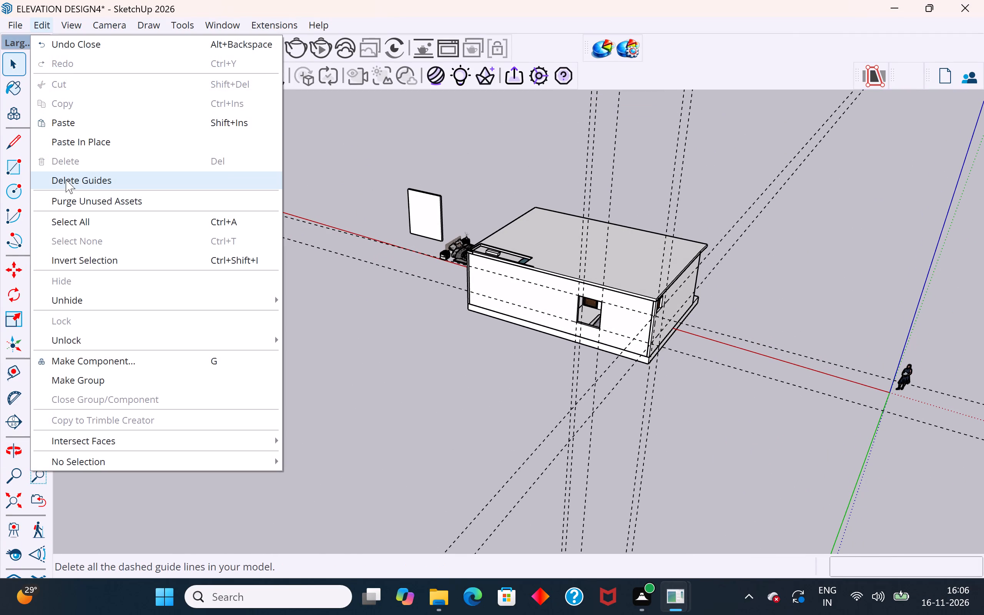
left_click(66, 180)
left_click(400, 401)
Inspect the long wall and its window opening from several outside angles.
middle_click_drag(690, 335, 846, 277)
scroll(713, 232, "up", 6)
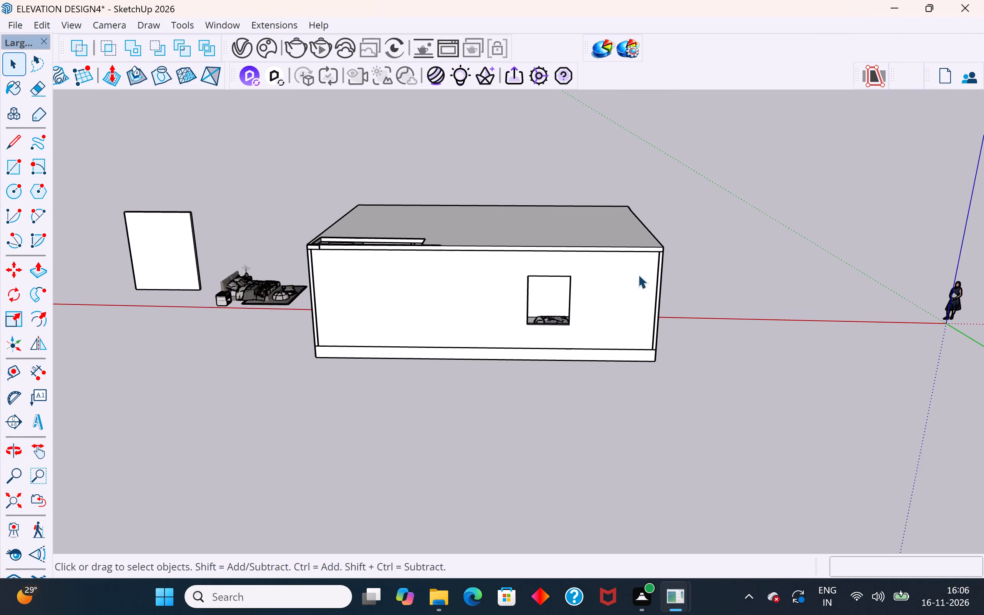
middle_click_drag(640, 265, 645, 201)
scroll(606, 255, "up", 1)
middle_click_drag(606, 255, 604, 364)
scroll(581, 325, "up", 4)
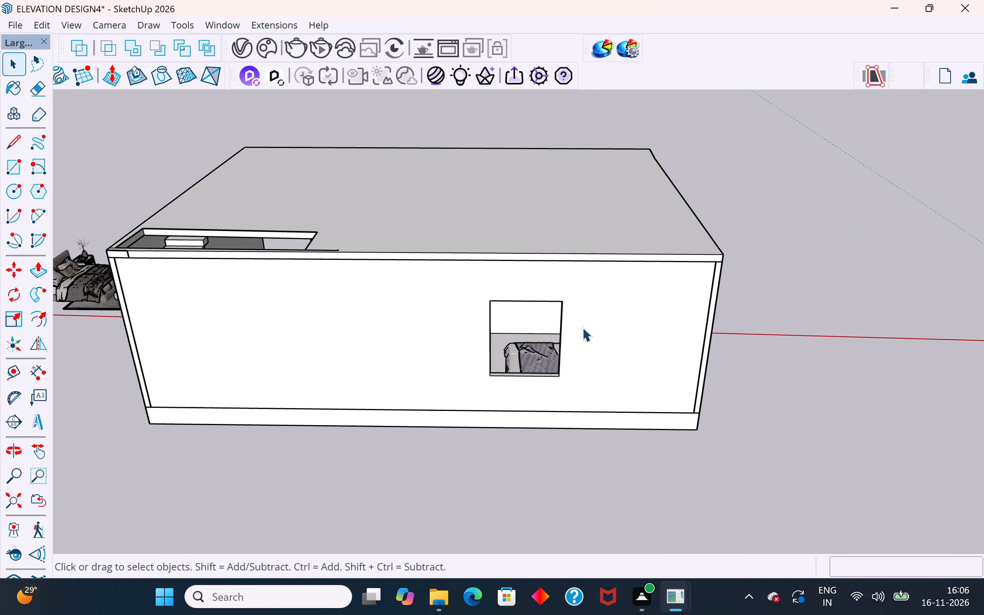
middle_click_drag(633, 366, 558, 372)
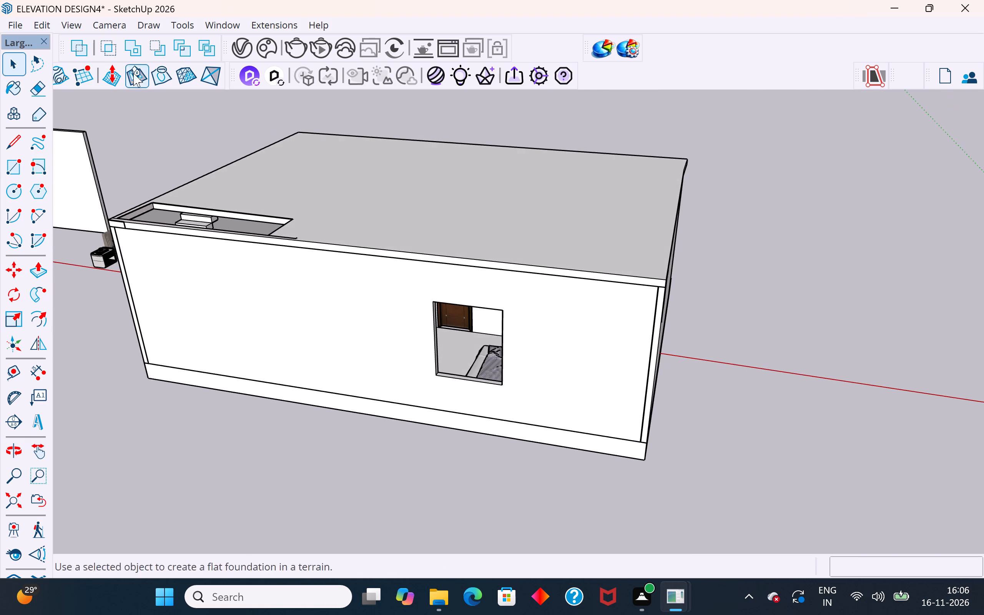
Open the 3D Warehouse and clear the previous search text from its search field.
left_click(218, 28)
left_click(256, 142)
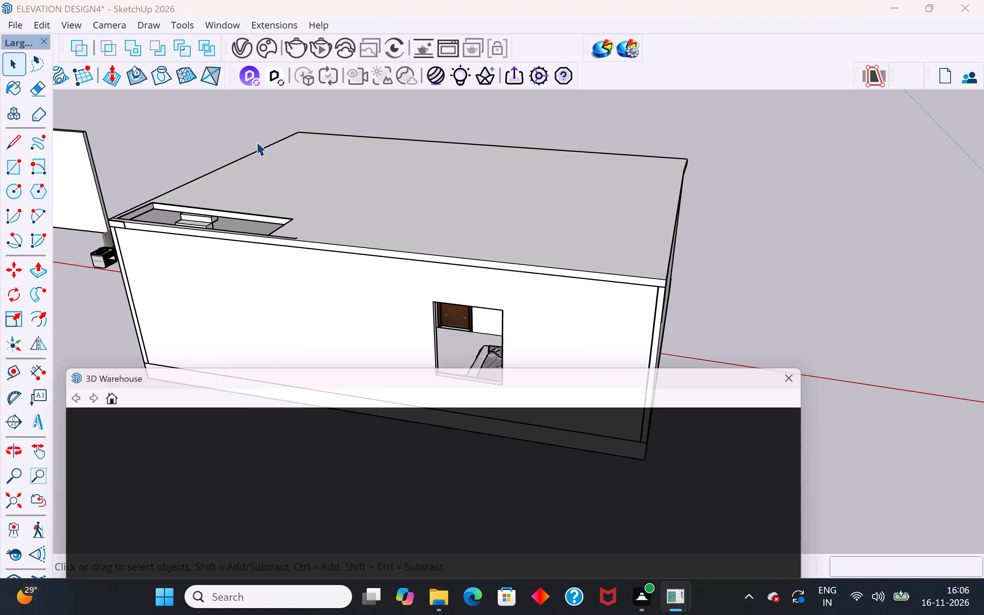
left_click_drag(447, 364, 597, 146)
scroll(466, 361, "down", 2)
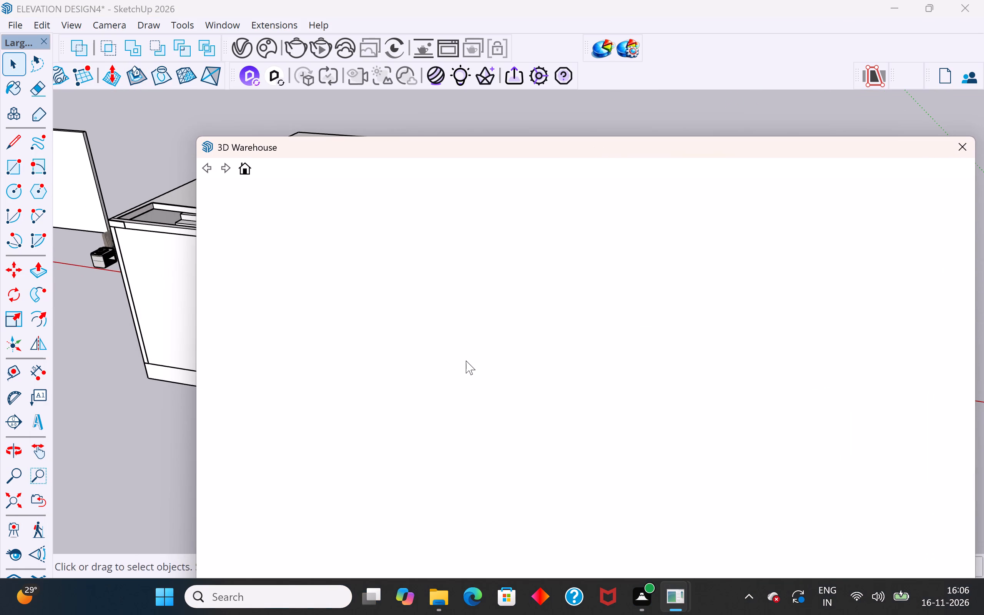
scroll(466, 361, "down", 2)
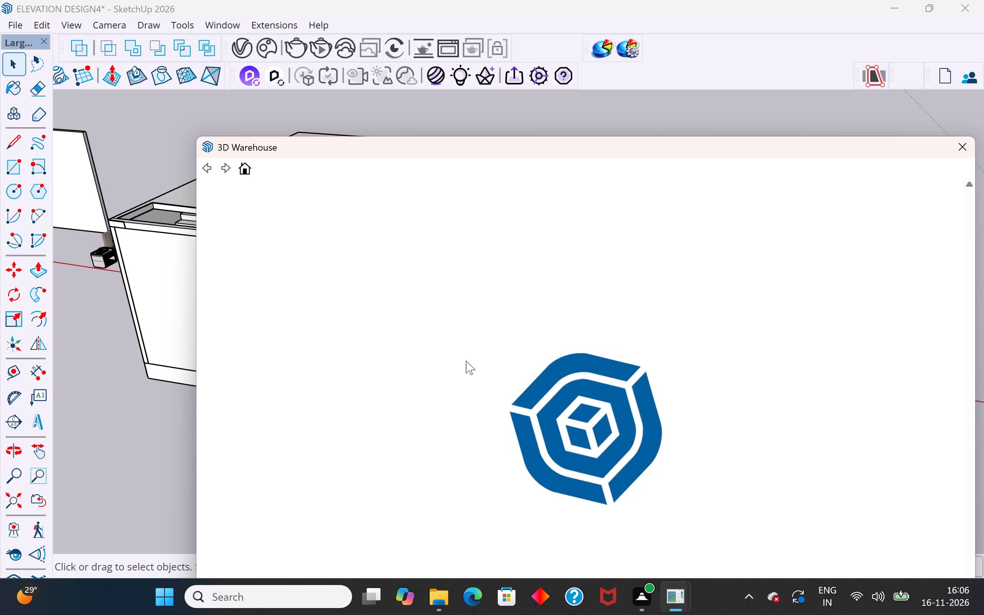
left_click_drag(496, 147, 497, 146)
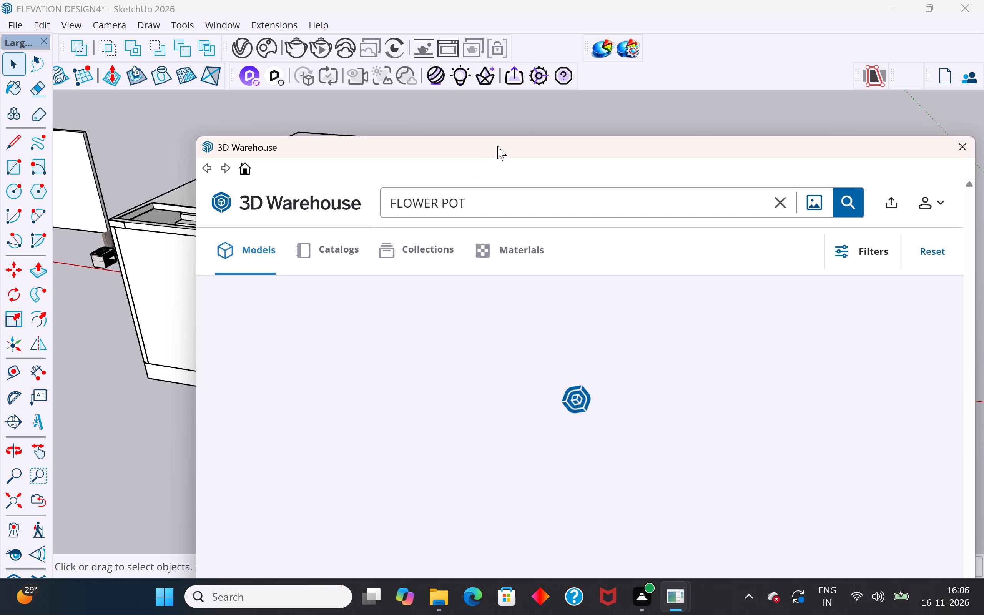
left_click_drag(497, 146, 439, 375)
left_click_drag(429, 328, 423, 239)
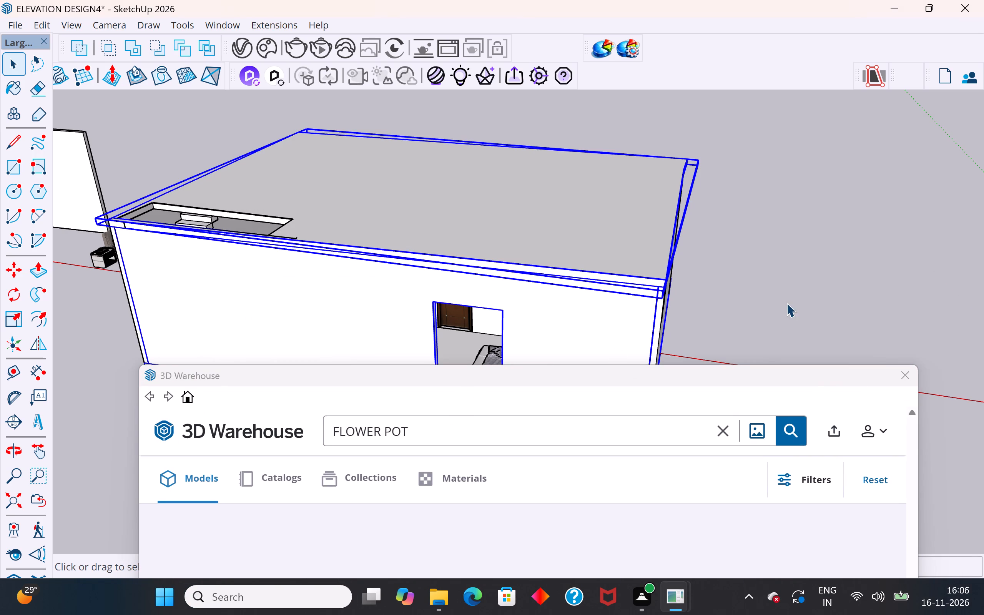
left_click(788, 299)
middle_click_drag(635, 357, 660, 270)
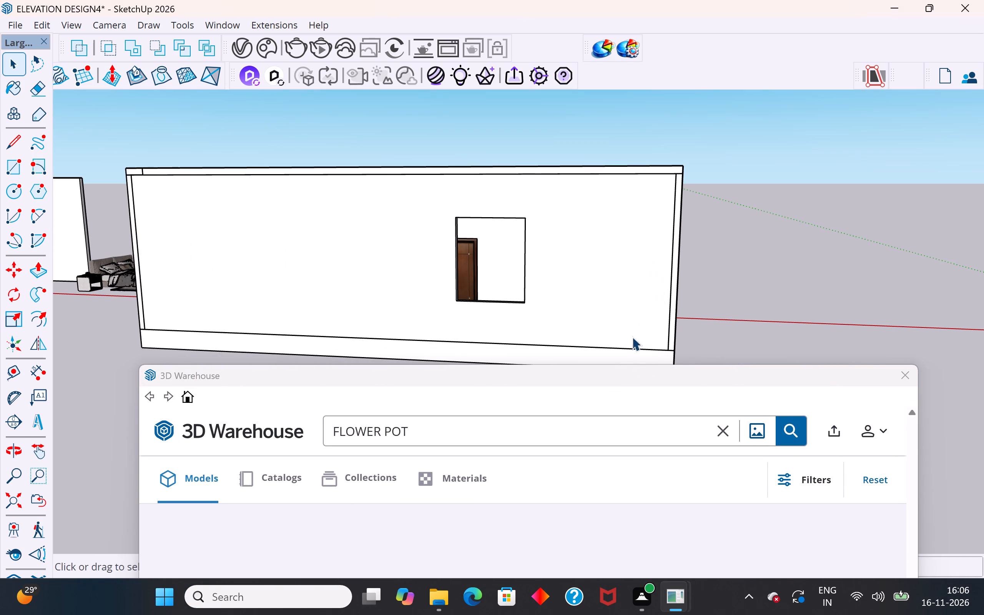
left_click_drag(608, 372, 664, 225)
left_click(781, 289)
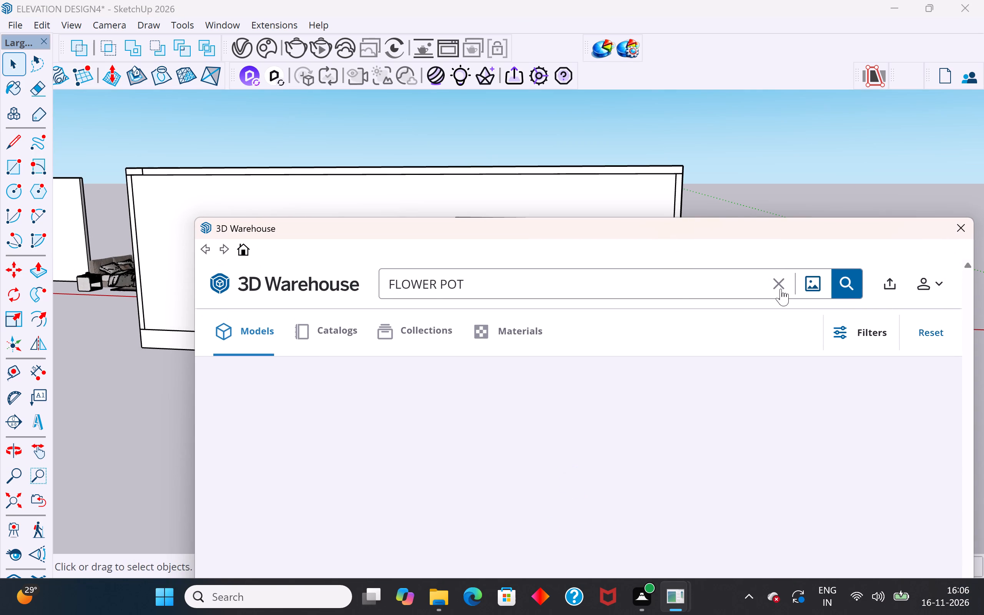
left_click(617, 293)
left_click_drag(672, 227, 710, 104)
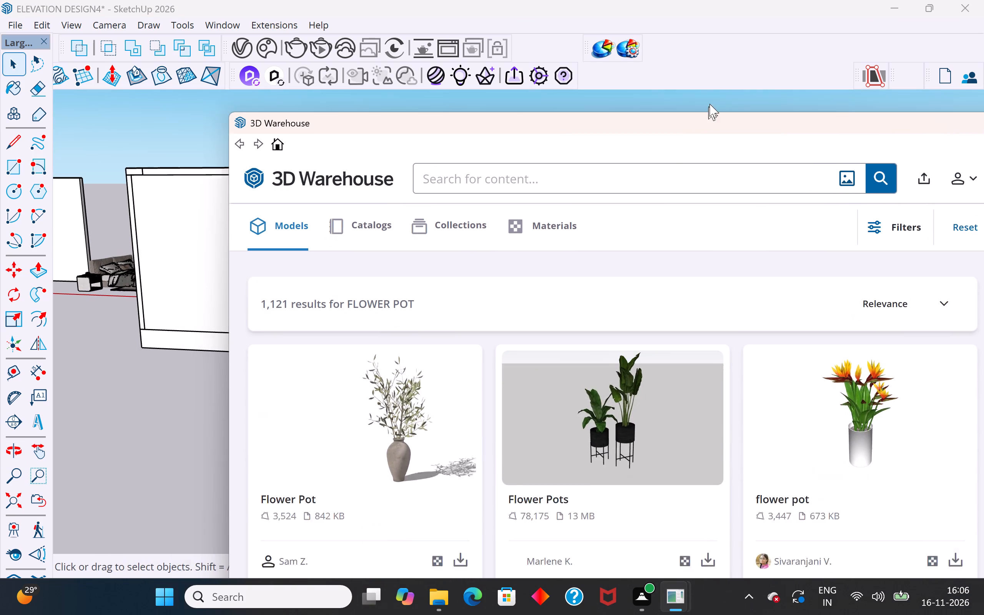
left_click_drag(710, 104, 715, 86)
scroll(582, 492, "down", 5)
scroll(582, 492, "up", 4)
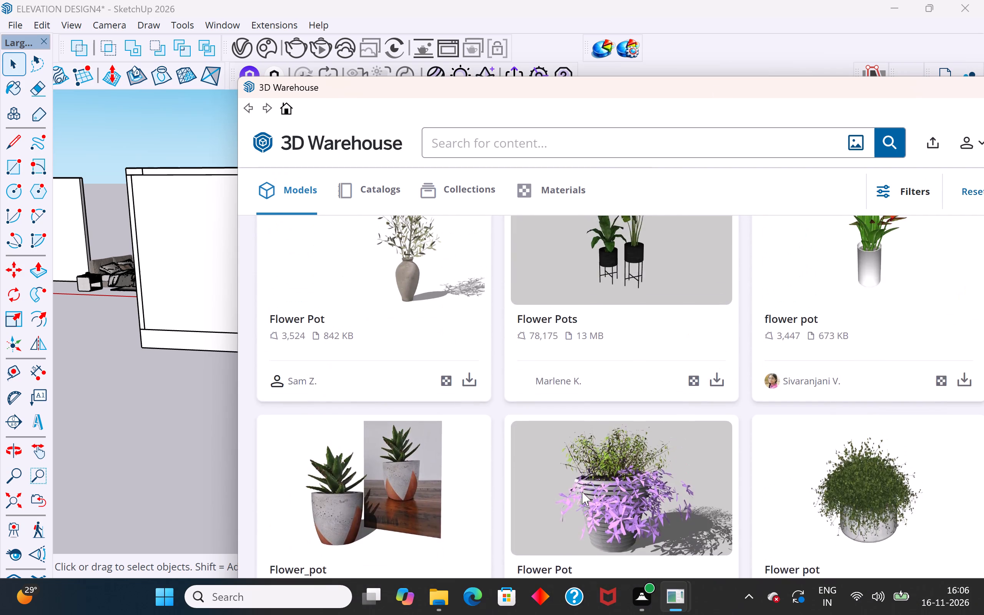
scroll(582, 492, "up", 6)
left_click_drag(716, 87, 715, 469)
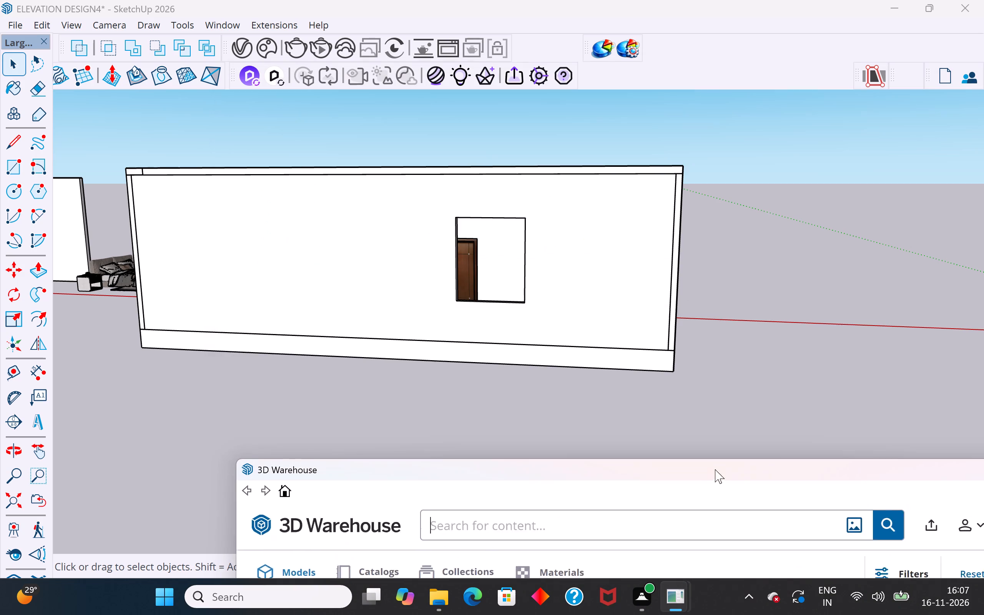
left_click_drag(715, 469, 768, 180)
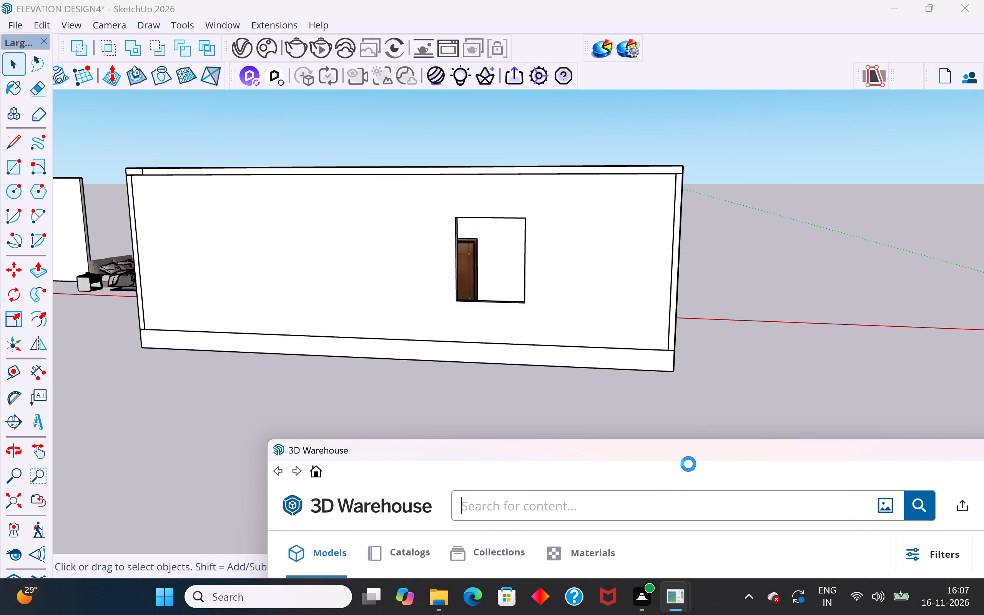